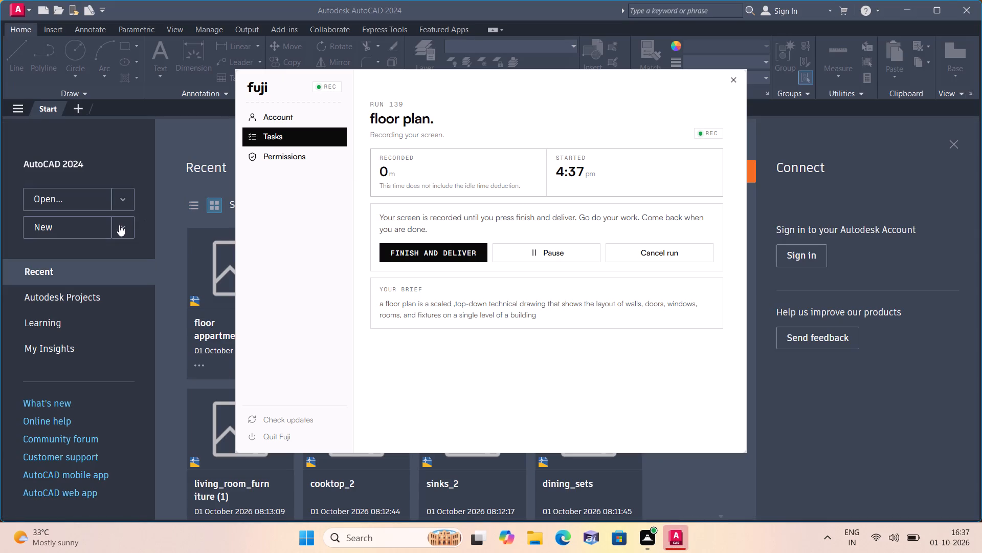
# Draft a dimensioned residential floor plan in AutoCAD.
# Create a new blank drawing.
pyautogui.click(92, 222)
pyautogui.moveTo(92, 222); pyautogui.dragTo(93, 228)
pyautogui.click(93, 228)
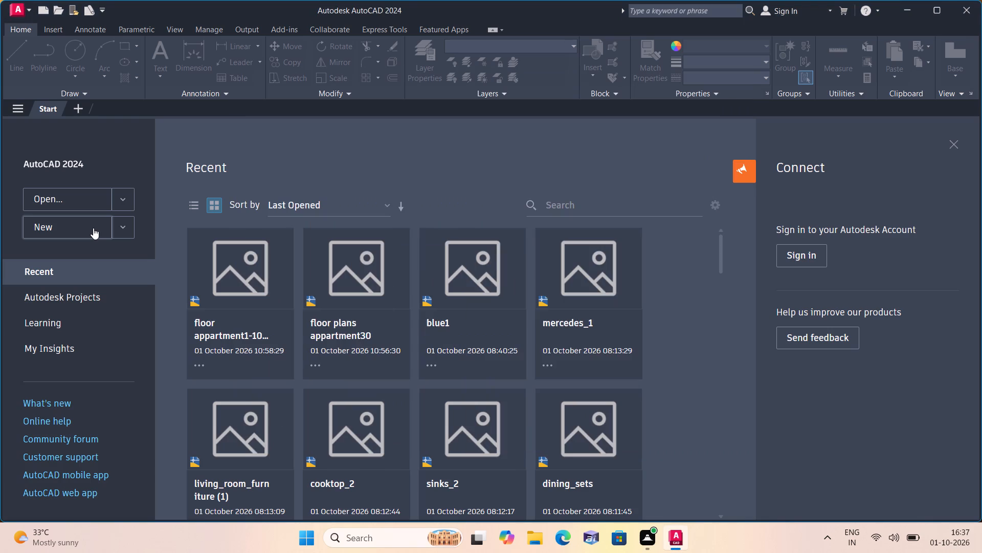
pyautogui.click(93, 228)
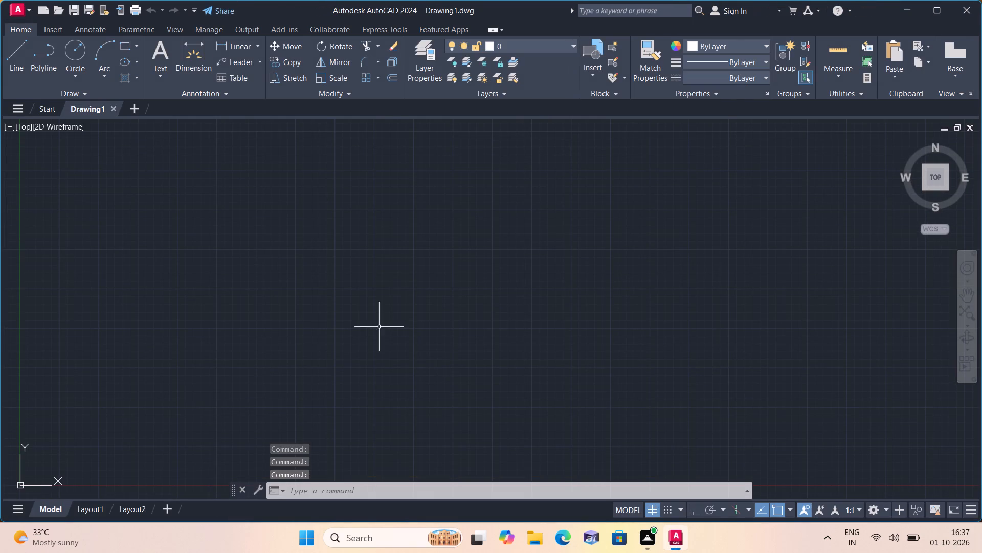
# Set the model space limits from 0,0 to 1000,1000.
pyautogui.write('lim')
pyautogui.press('space')
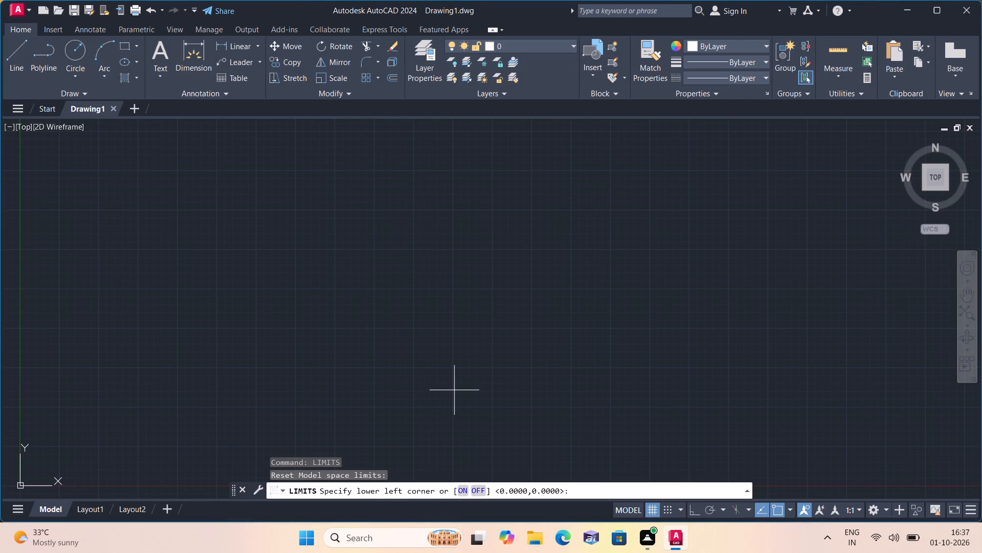
pyautogui.press('0')
pyautogui.press(',')
pyautogui.press('Right')
pyautogui.write('0')
pyautogui.press('space')
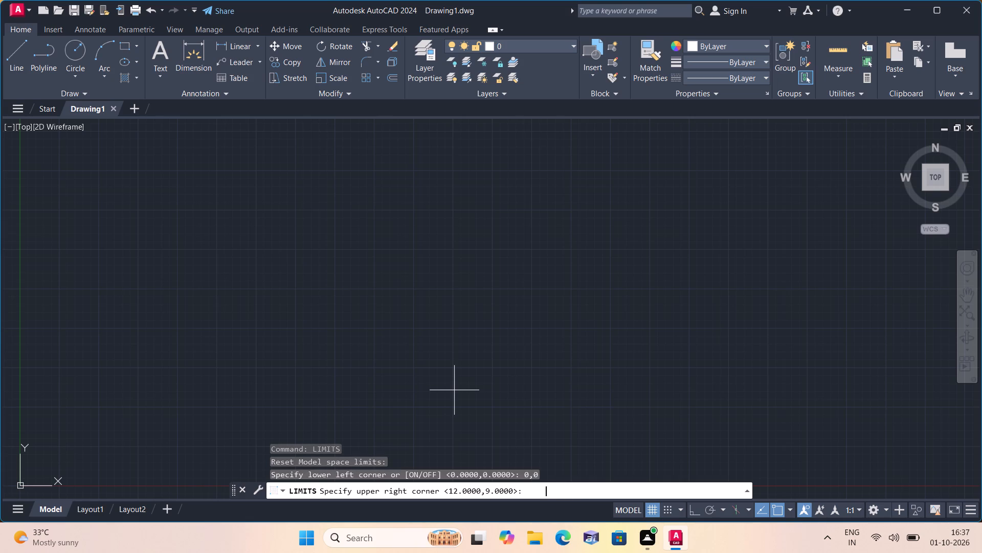
pyautogui.write('1000')
pyautogui.write(',1000')
pyautogui.press('space')
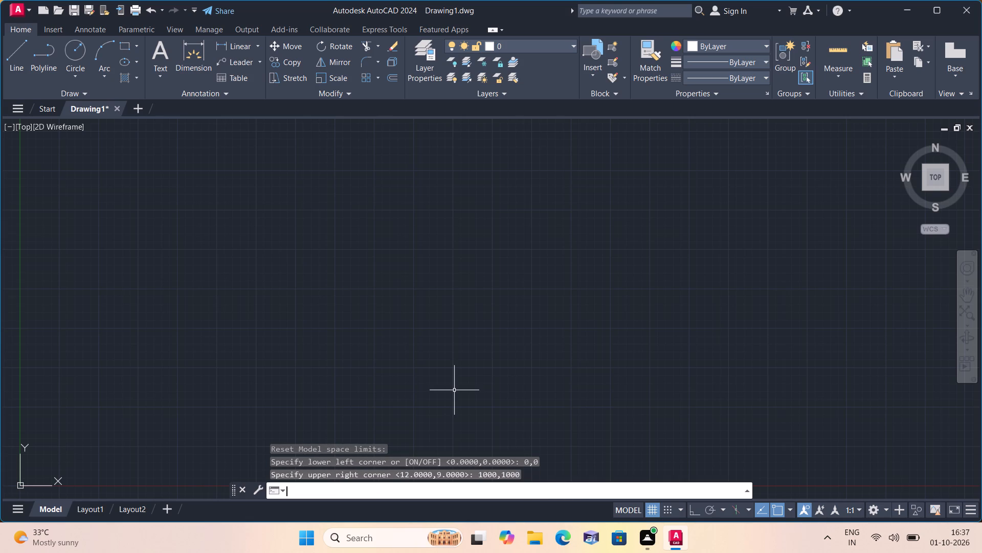
# Configure the drawing units to Engineering length with a precision of 0'-0".
pyautogui.write('un')
pyautogui.press('space')
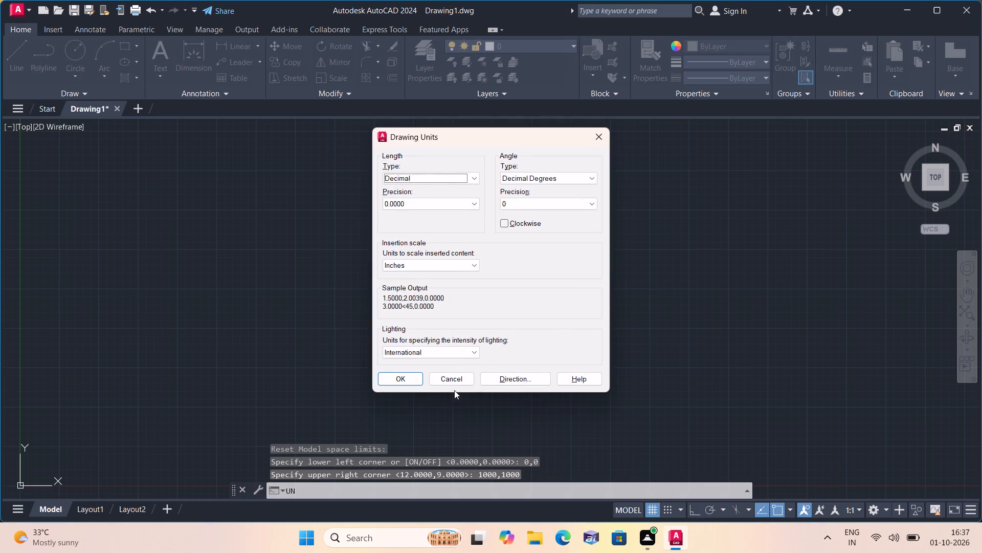
pyautogui.click(478, 176)
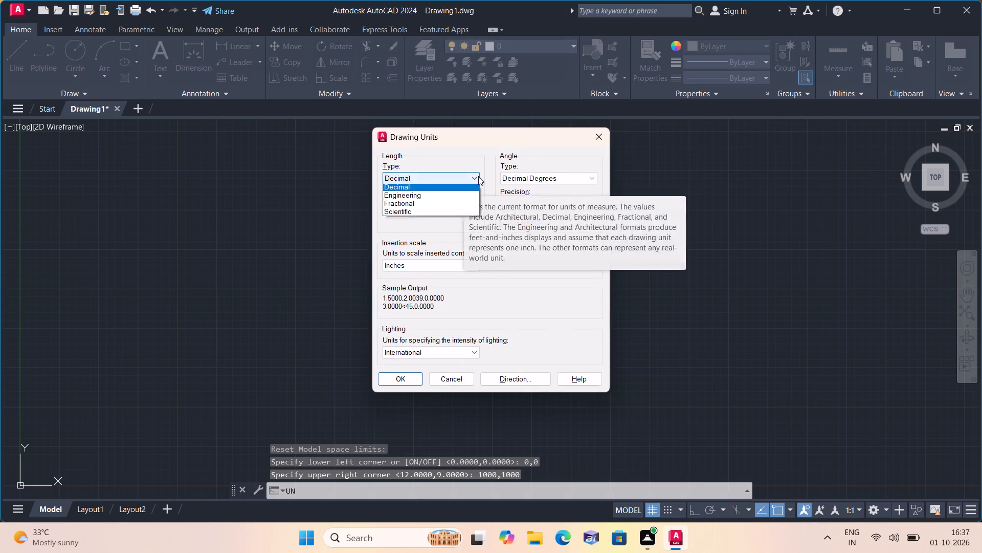
pyautogui.click(460, 202)
pyautogui.click(460, 201)
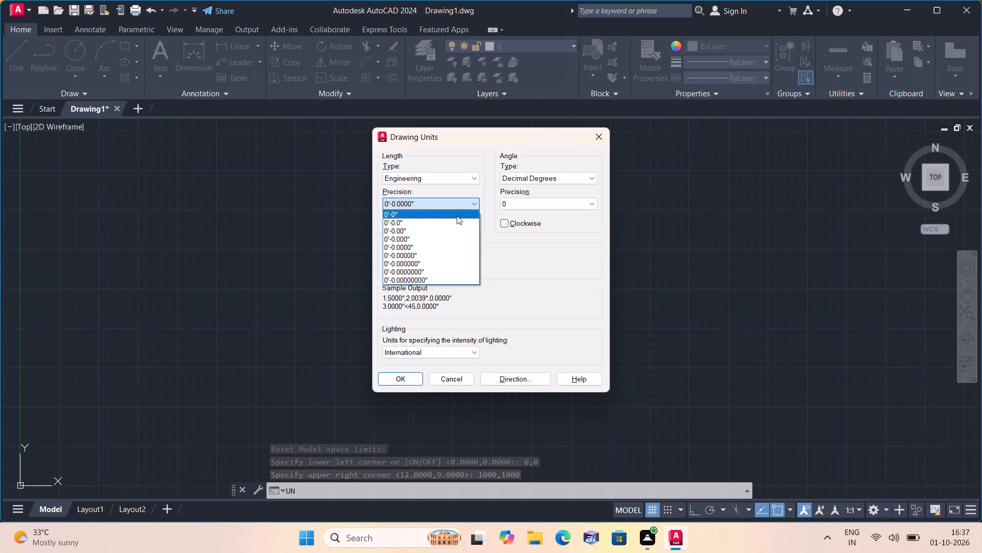
pyautogui.click(457, 216)
pyautogui.click(411, 383)
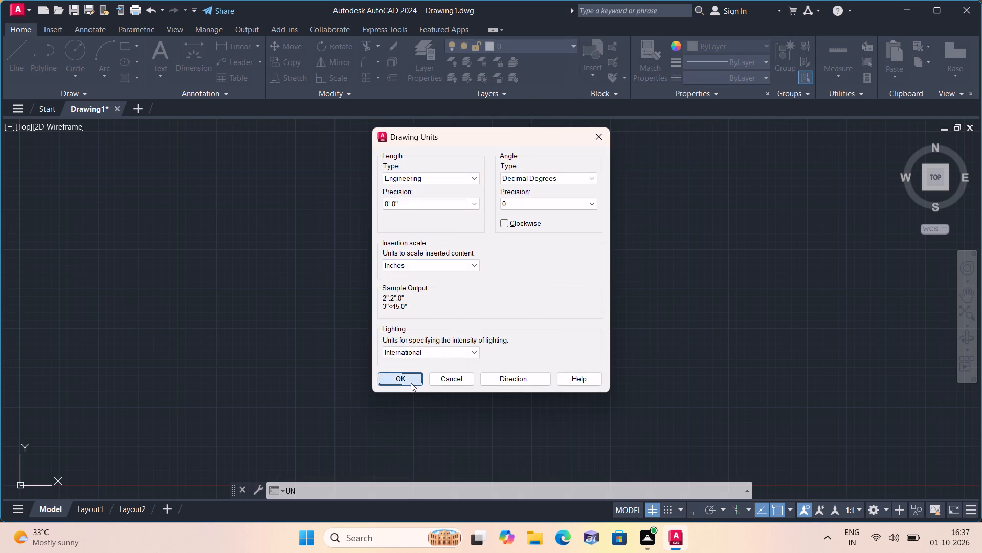
# Change the Standard dimension style's primary unit format to Engineering and set the style current.
pyautogui.write('d')
pyautogui.press('space')
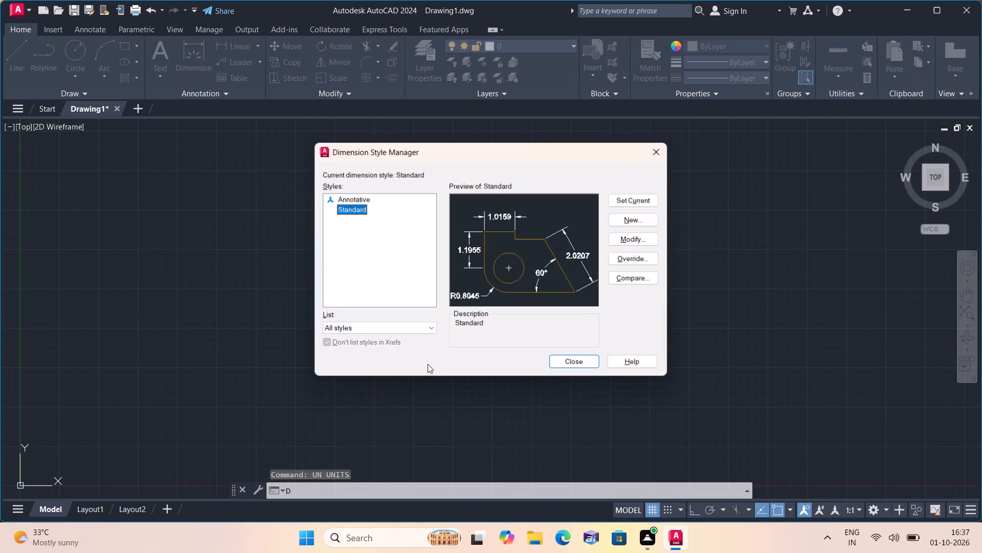
pyautogui.click(636, 239)
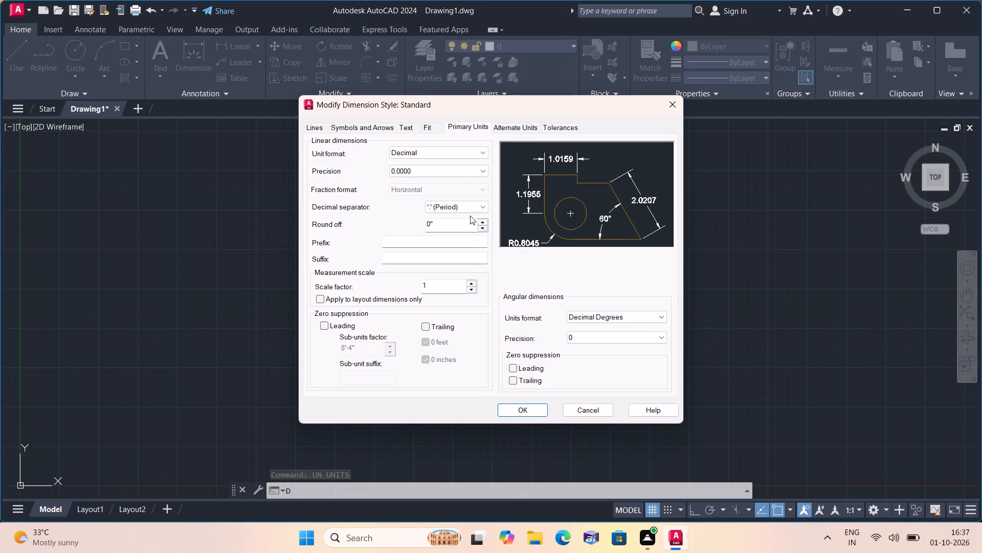
pyautogui.click(451, 156)
pyautogui.click(435, 183)
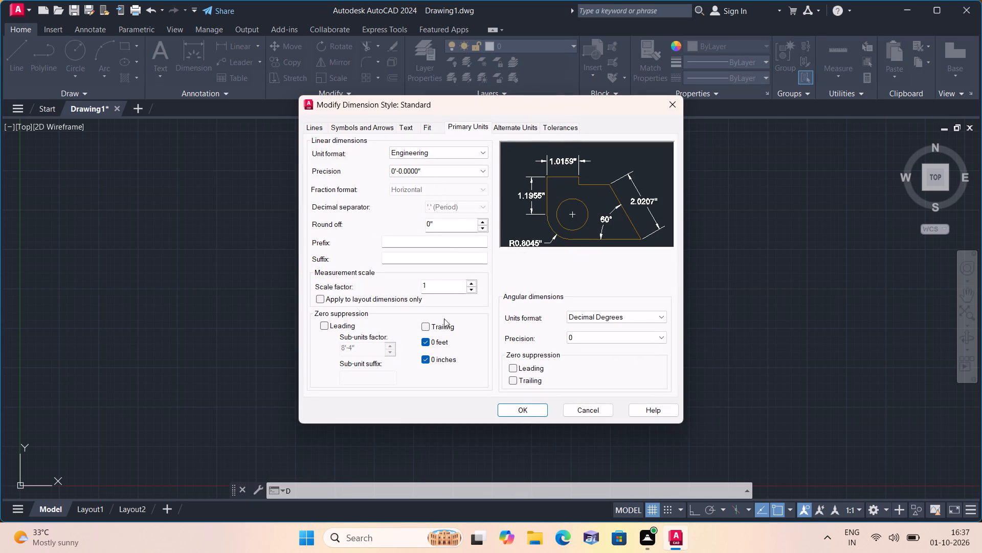
pyautogui.click(520, 412)
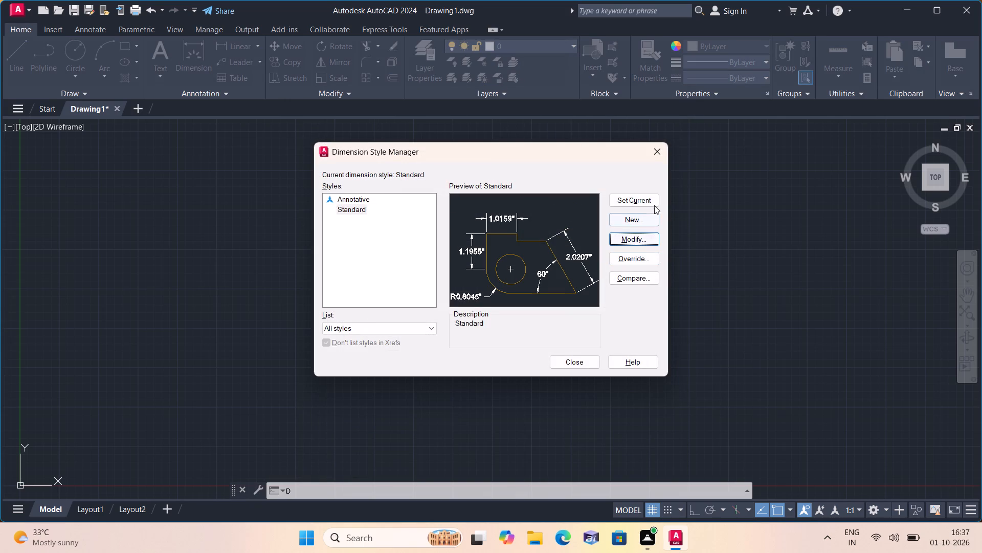
pyautogui.click(653, 202)
pyautogui.click(656, 150)
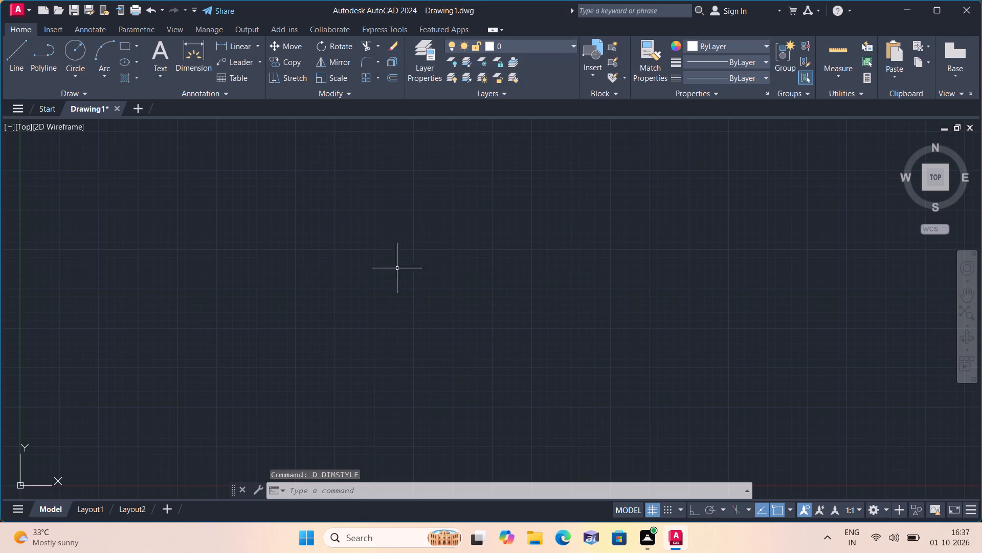
# Draw one vertical and one horizontal construction line crossing each other in the middle of the drawing area.
pyautogui.write('xl v')
pyautogui.press('space')
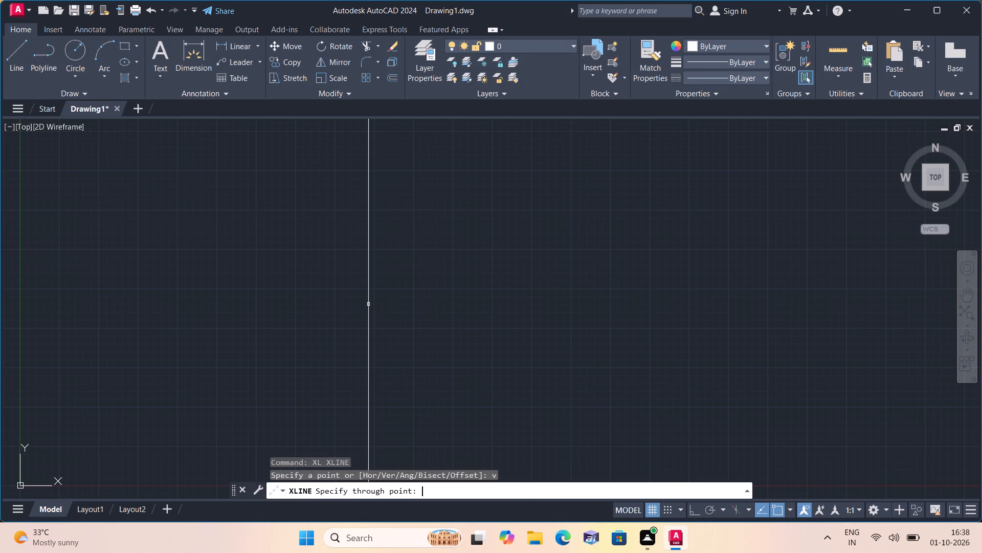
pyautogui.click(401, 331)
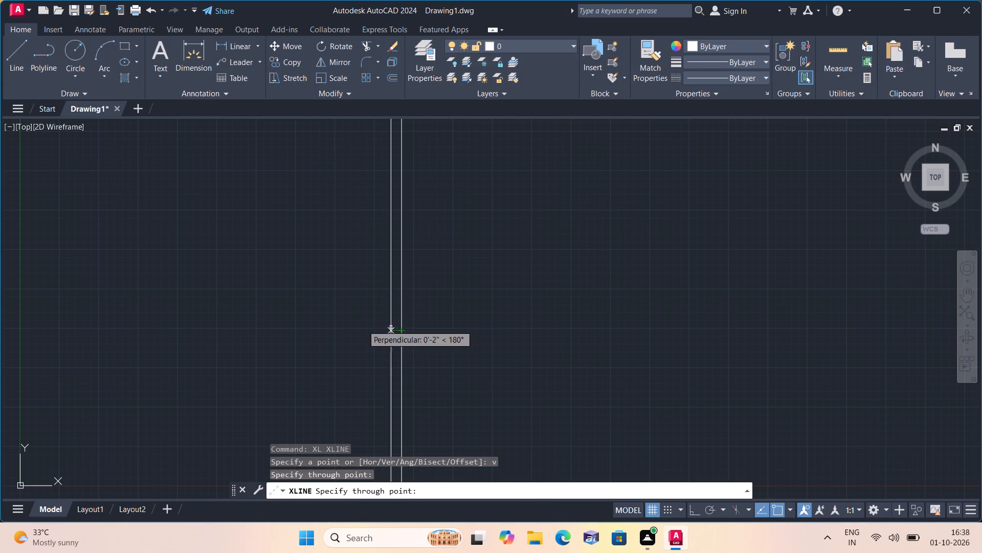
pyautogui.press('space')
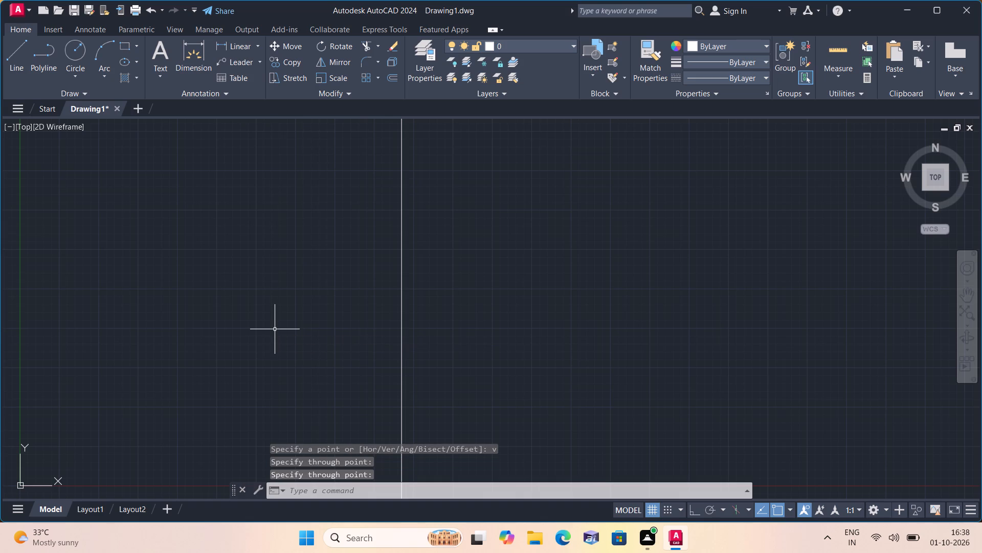
pyautogui.press('space')
pyautogui.write('h')
pyautogui.press('space')
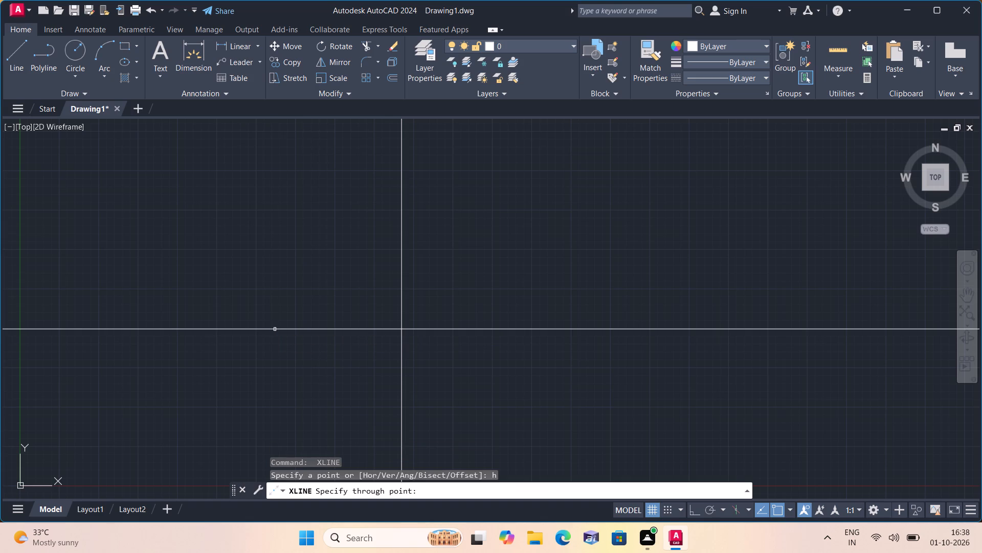
pyautogui.click(369, 333)
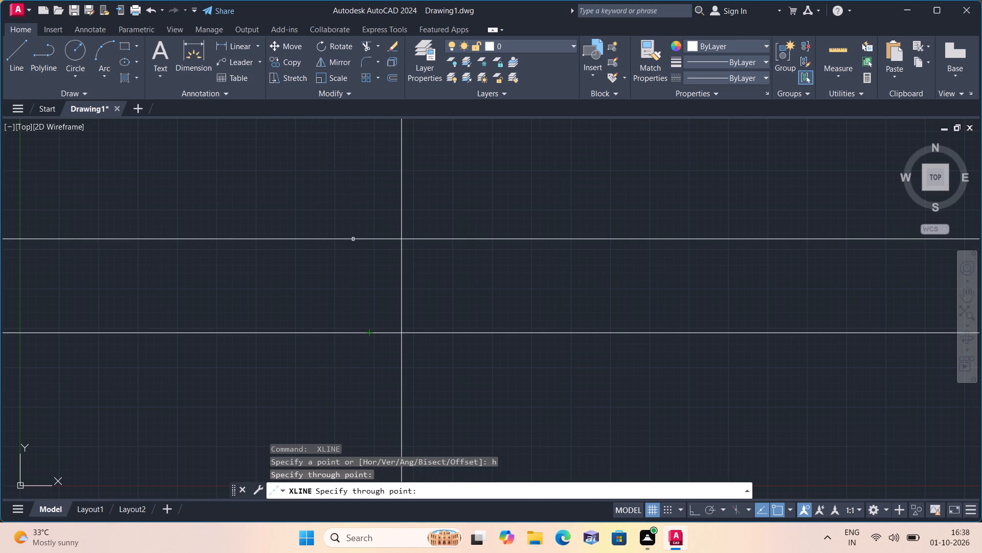
pyautogui.press('space')
# Trim the vertical line above the intersection and the horizontal line left of it, forming an upper-left corner.
pyautogui.write('trim')
pyautogui.press('space')
pyautogui.scroll(1, 354, 239)
pyautogui.scroll(-2, 379, 230)
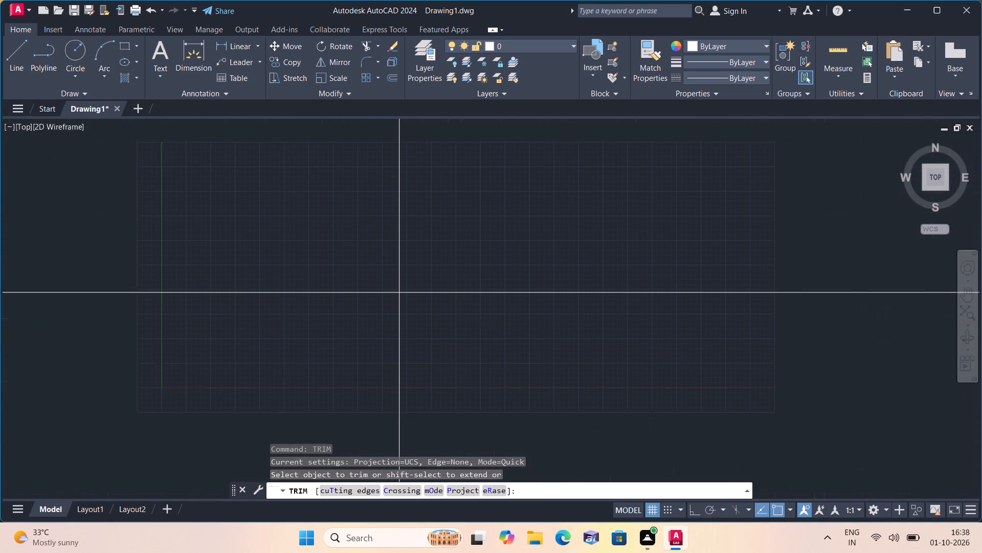
pyautogui.click(458, 235)
pyautogui.click(277, 333)
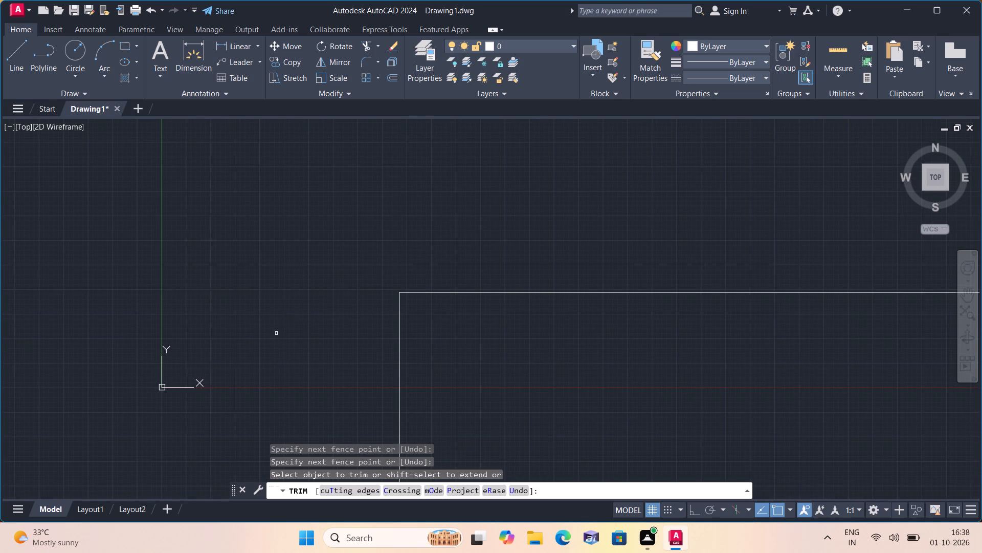
pyautogui.scroll(-1, 269, 333)
pyautogui.middleClick(247, 324)
pyautogui.press('space')
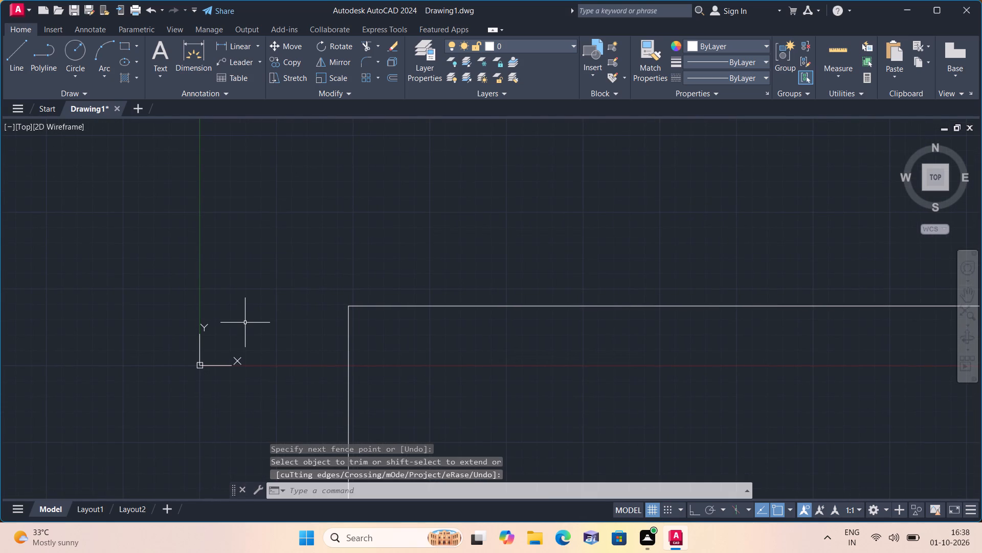
# Offset the horizontal line 9" downward and the vertical line 9" to the right to form the outer wall thickness.
pyautogui.write('off')
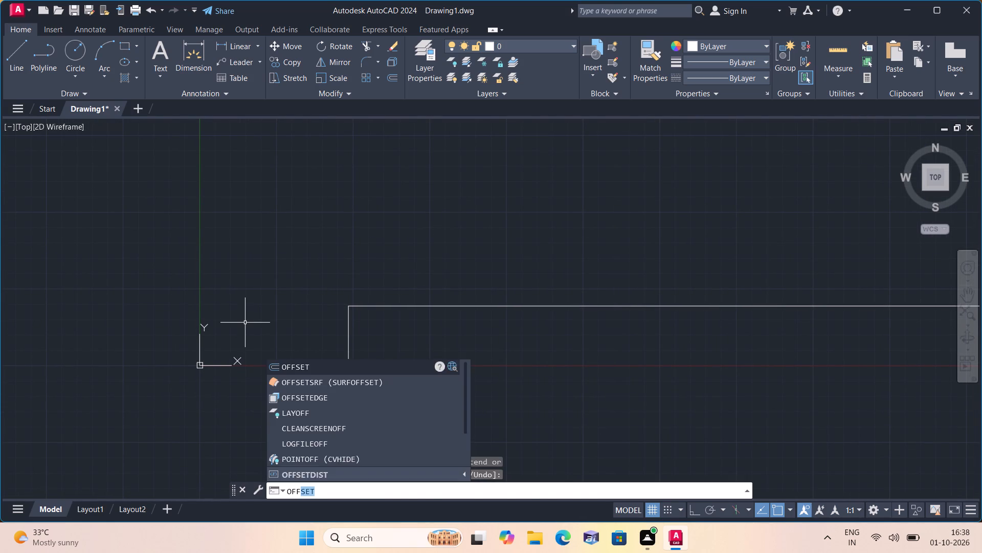
pyautogui.press('space')
pyautogui.press('9')
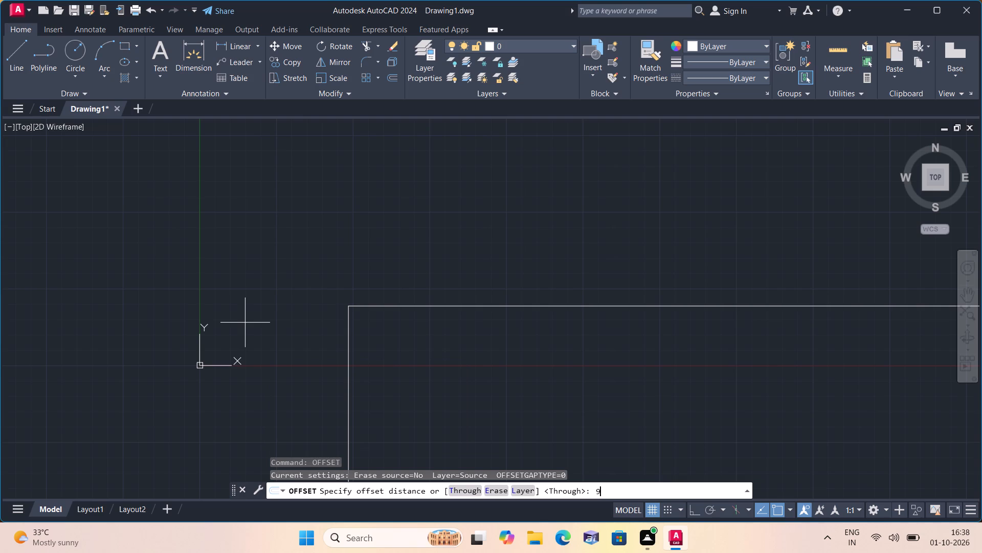
pyautogui.write('"')
pyautogui.press('space')
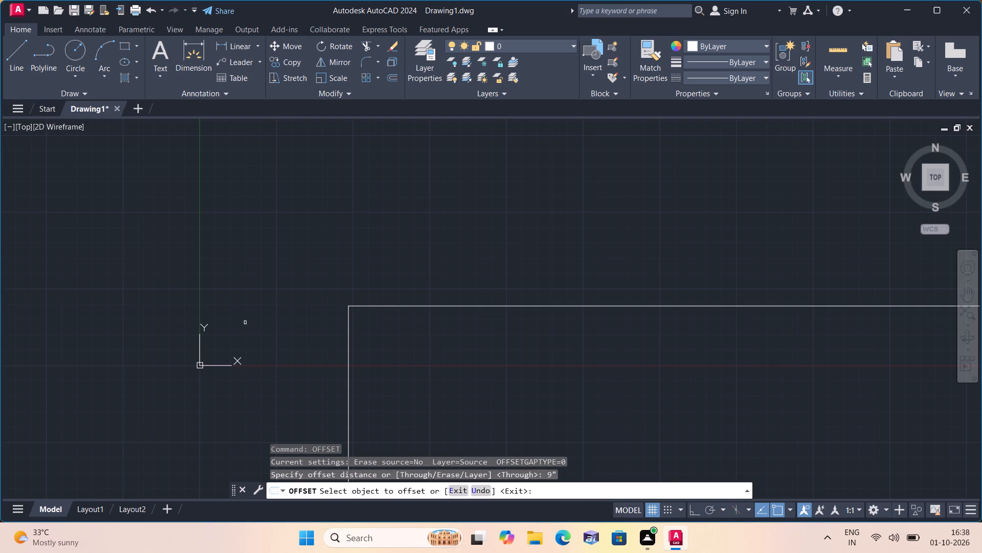
pyautogui.scroll(-1, 284, 275)
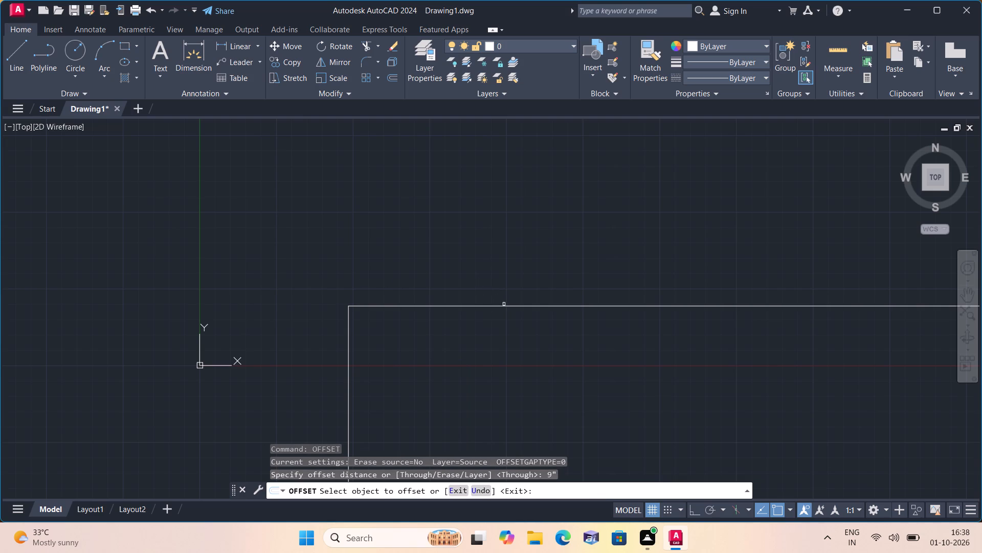
pyautogui.click(505, 306)
pyautogui.click(518, 371)
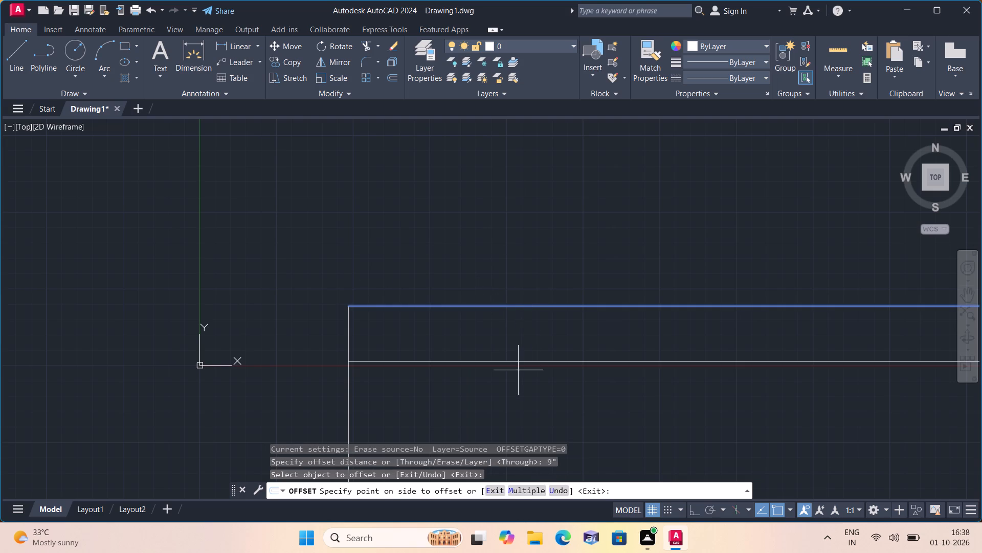
pyautogui.moveTo(520, 379); pyautogui.dragTo(404, 218, button='middle')
pyautogui.scroll(-1, 431, 255)
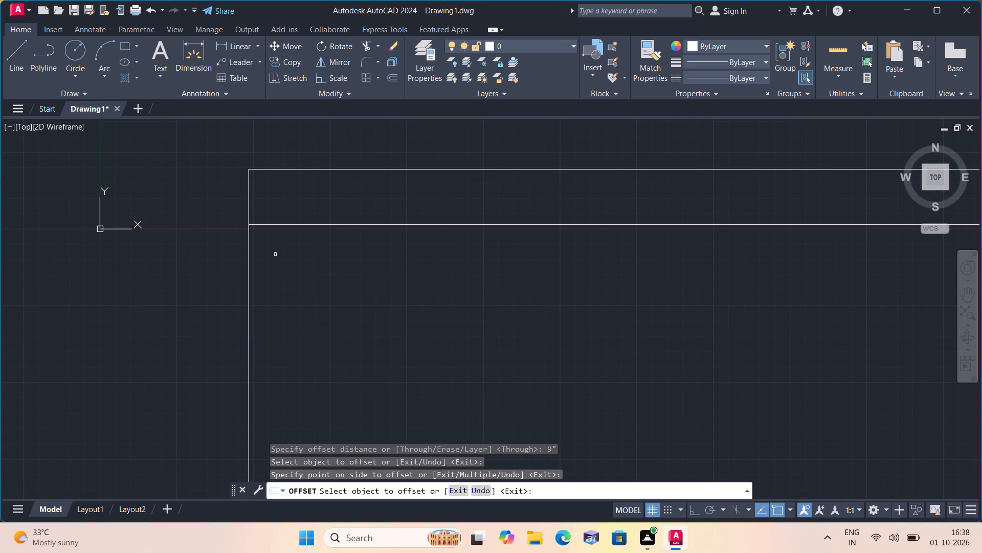
pyautogui.click(247, 239)
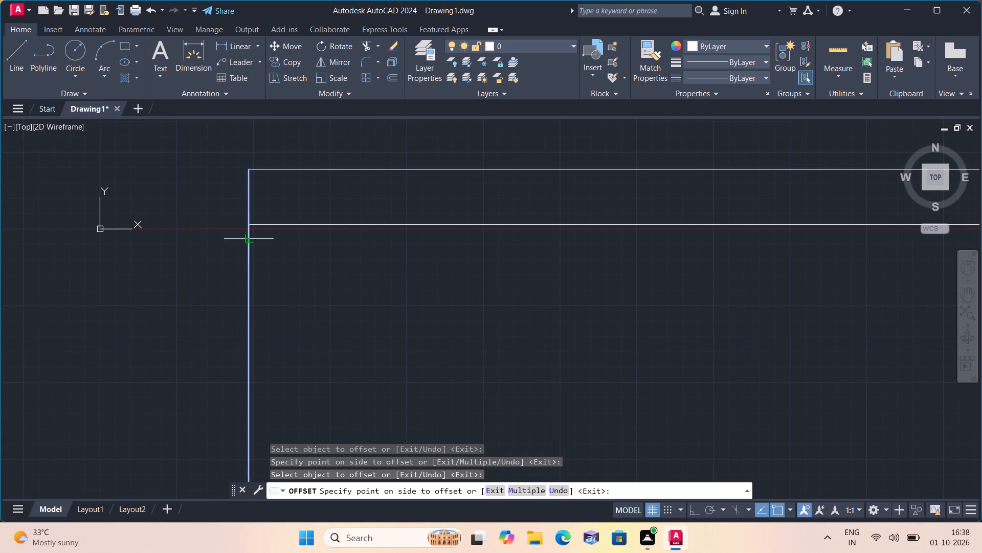
pyautogui.click(346, 254)
pyautogui.scroll(-2, 338, 266)
pyautogui.moveTo(364, 290); pyautogui.dragTo(301, 265, button='middle')
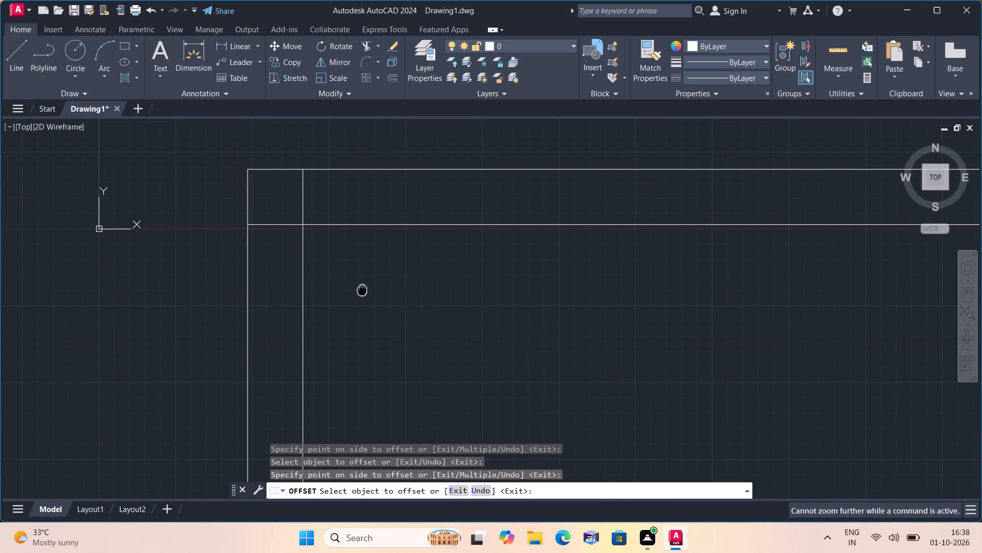
pyautogui.moveTo(301, 265); pyautogui.dragTo(235, 233, button='middle')
pyautogui.scroll(-2, 235, 236)
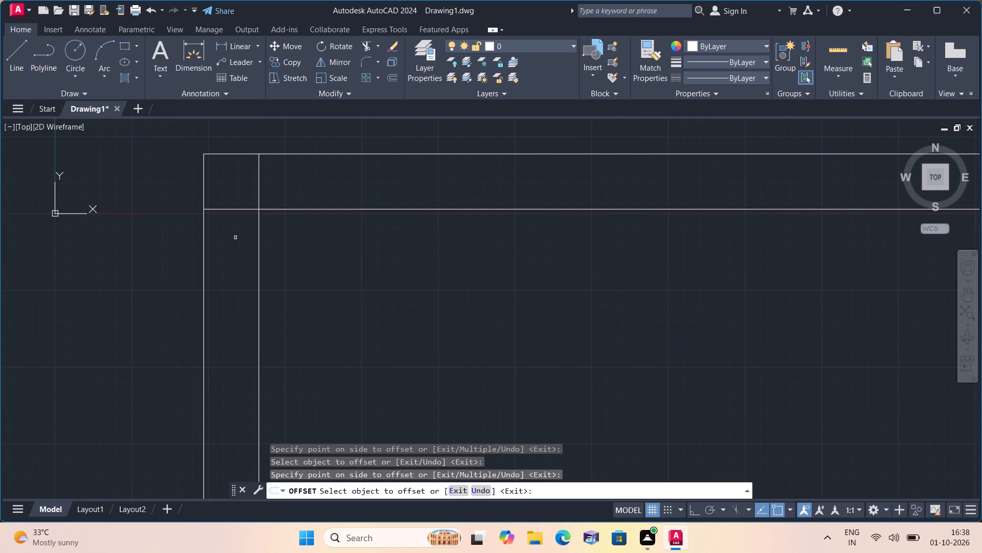
pyautogui.press('space')
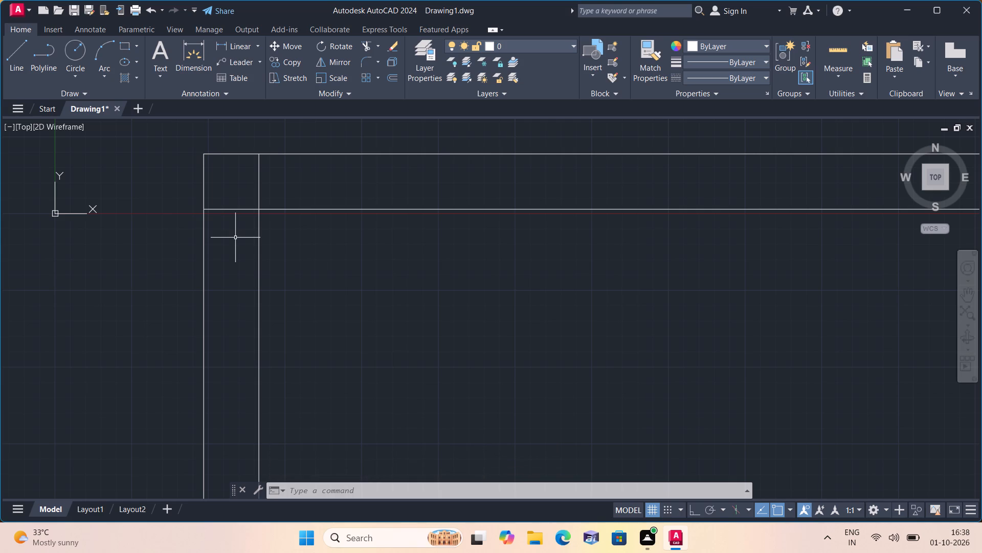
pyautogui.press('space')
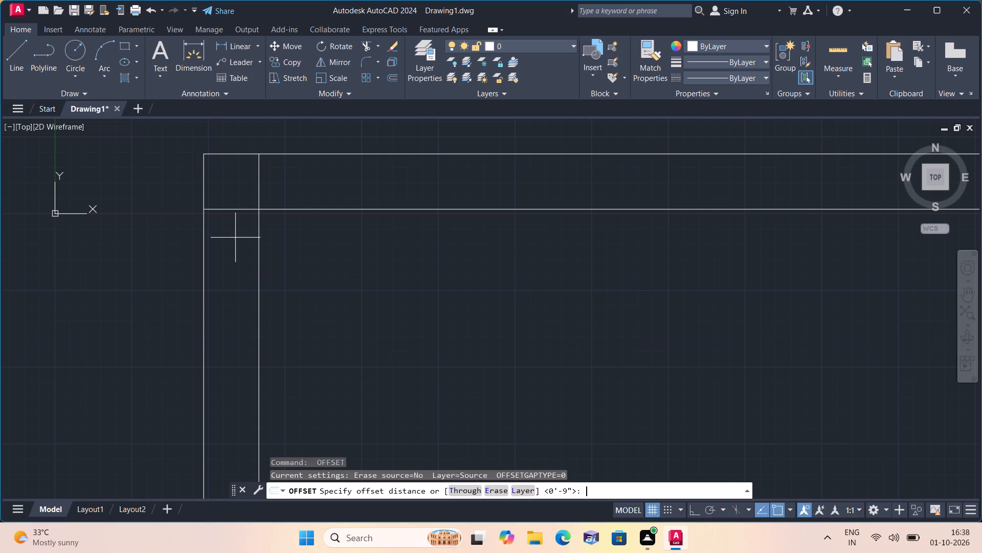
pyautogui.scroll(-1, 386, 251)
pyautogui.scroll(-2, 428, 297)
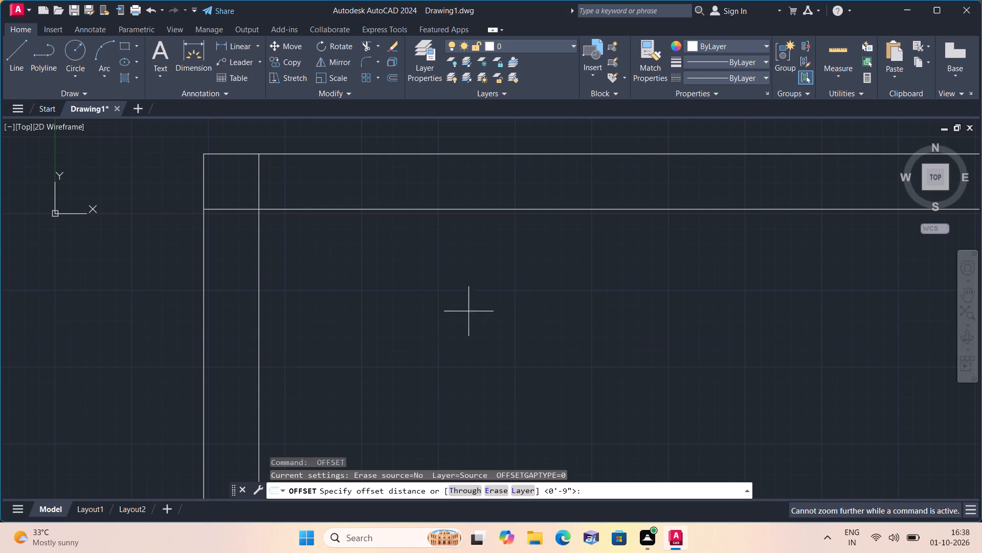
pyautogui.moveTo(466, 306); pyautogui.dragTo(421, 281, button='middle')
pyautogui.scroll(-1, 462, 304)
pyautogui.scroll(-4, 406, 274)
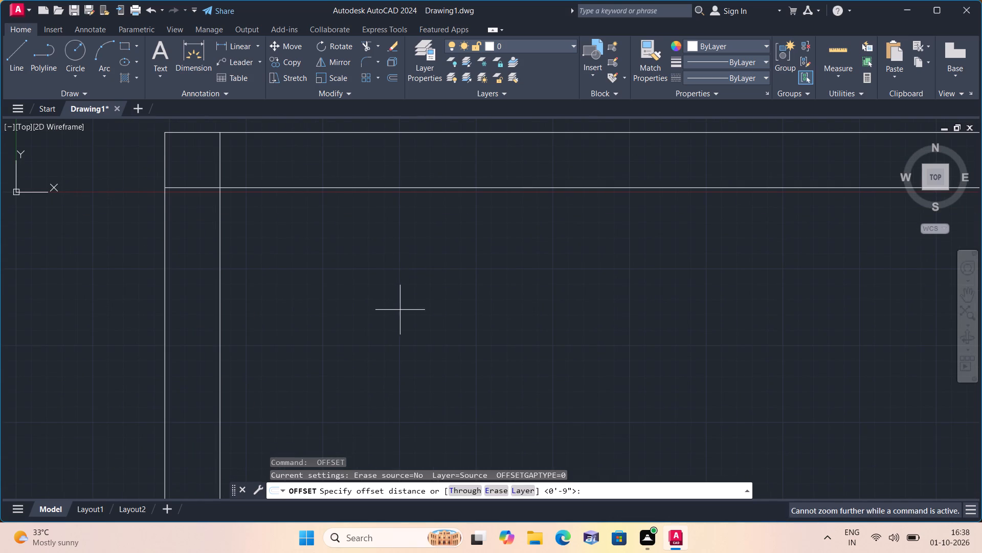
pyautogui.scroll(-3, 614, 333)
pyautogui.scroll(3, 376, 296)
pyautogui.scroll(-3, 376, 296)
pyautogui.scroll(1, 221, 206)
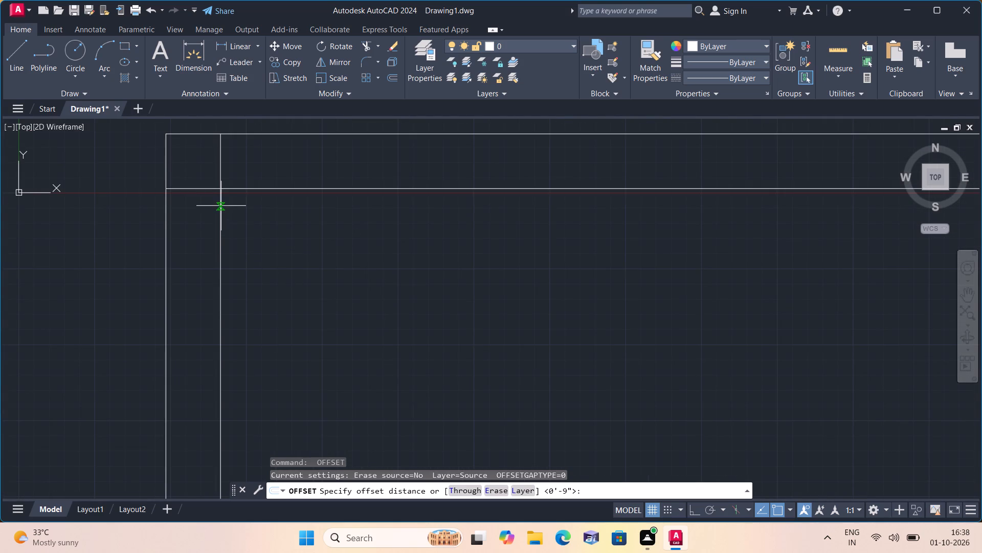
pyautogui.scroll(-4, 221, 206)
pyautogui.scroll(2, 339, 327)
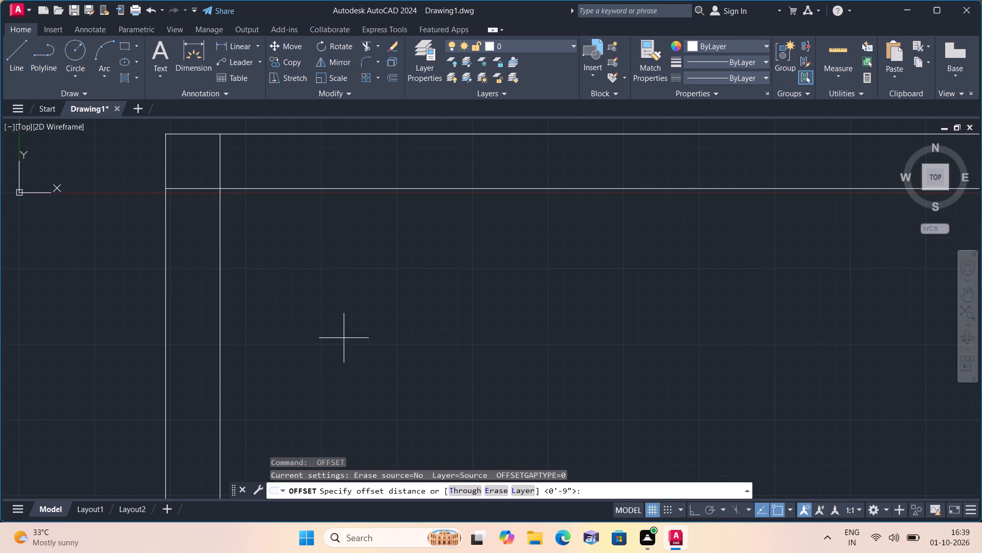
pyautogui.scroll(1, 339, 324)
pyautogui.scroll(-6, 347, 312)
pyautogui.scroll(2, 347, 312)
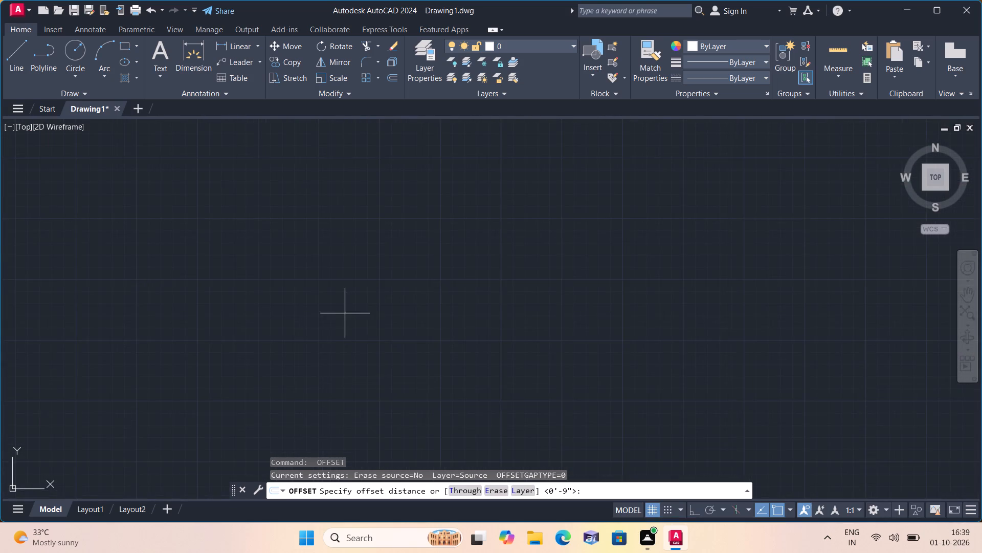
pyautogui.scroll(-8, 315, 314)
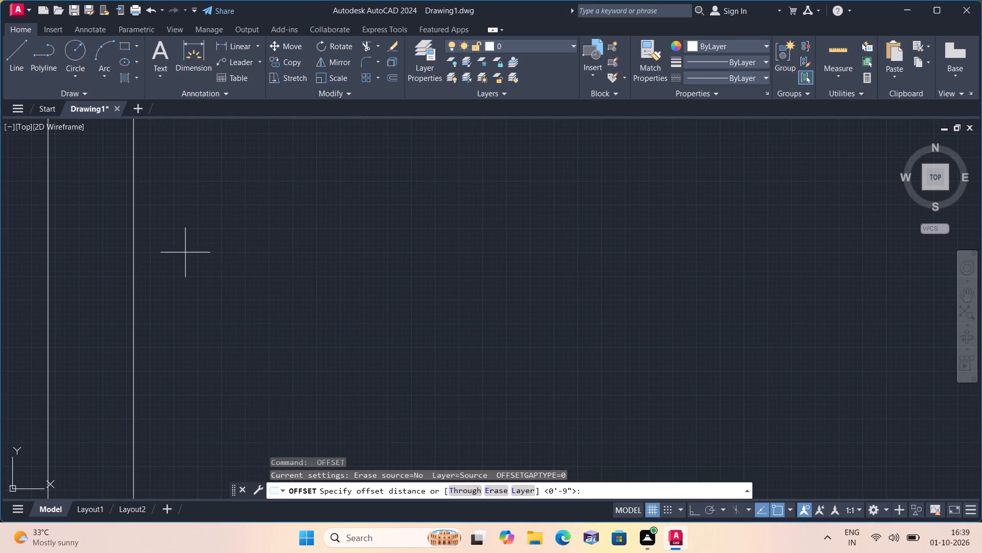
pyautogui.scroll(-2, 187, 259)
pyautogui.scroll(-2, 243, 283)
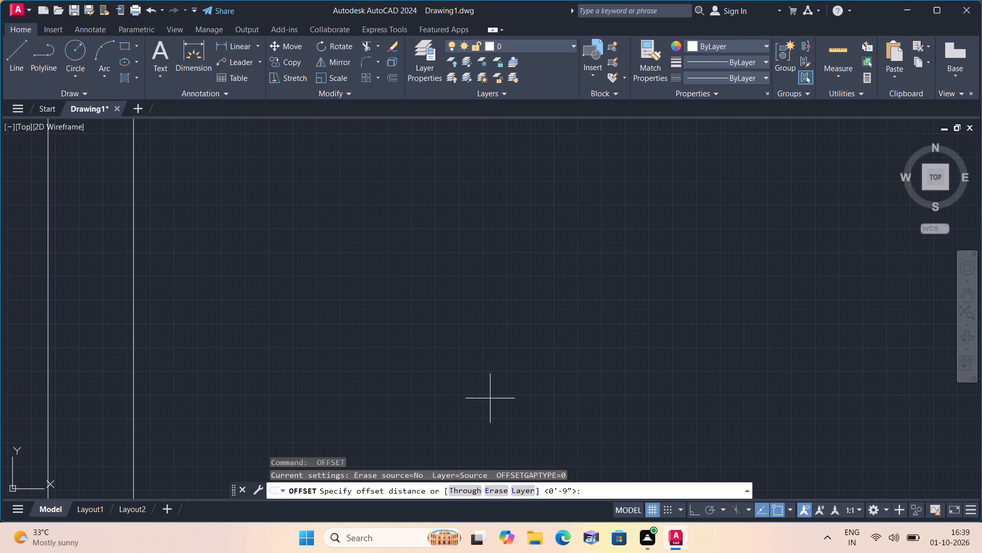
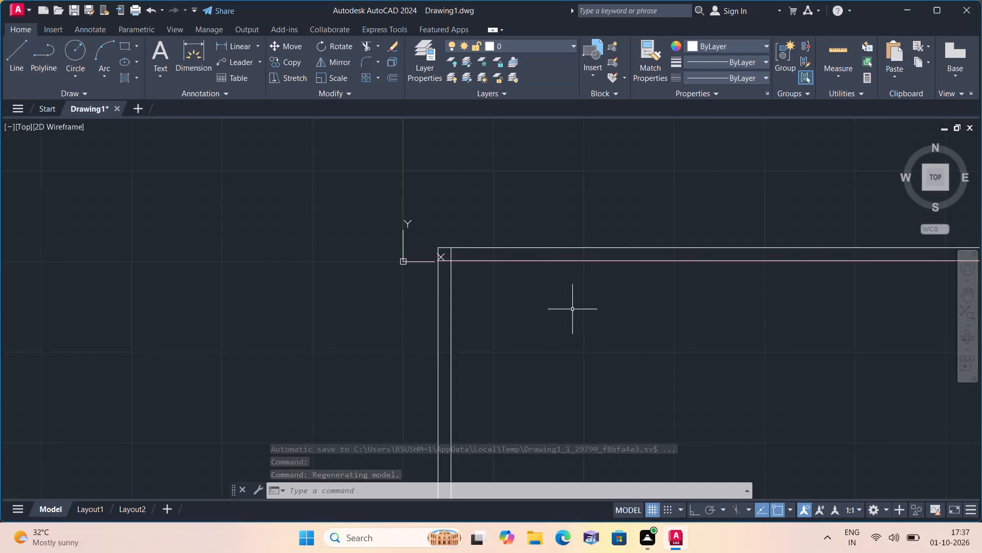
# Offset the inner vertical line of the left outer wall 11' to the right.
pyautogui.write('off')
pyautogui.press('space')
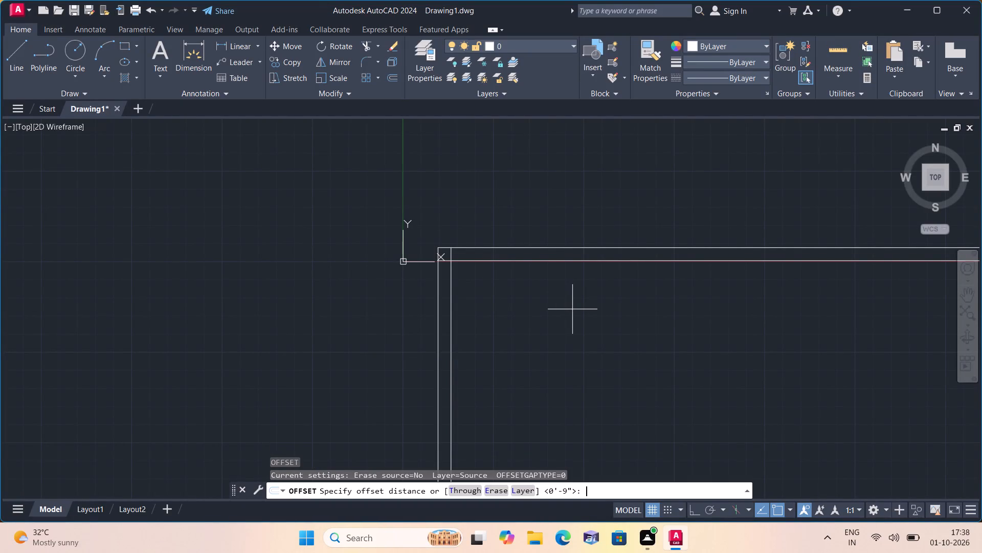
pyautogui.write("11'")
pyautogui.scroll(-2, 572, 309)
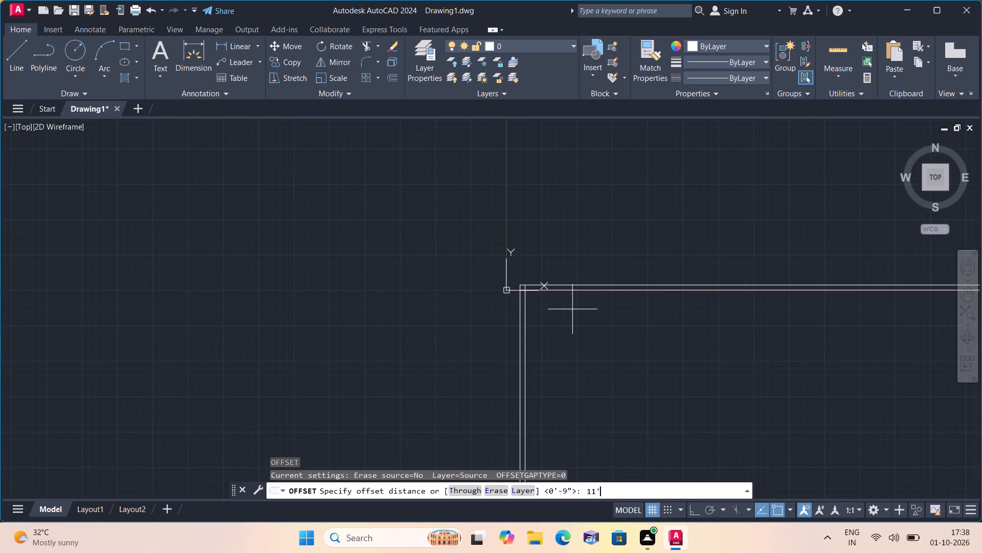
pyautogui.scroll(3, 631, 341)
pyautogui.moveTo(625, 336); pyautogui.dragTo(518, 241, button='middle')
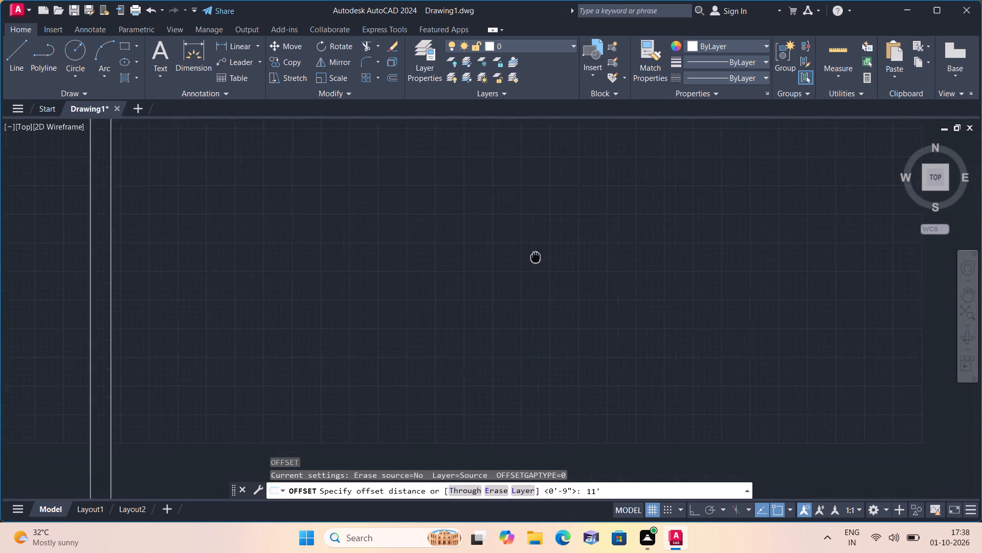
pyautogui.scroll(-1, 314, 327)
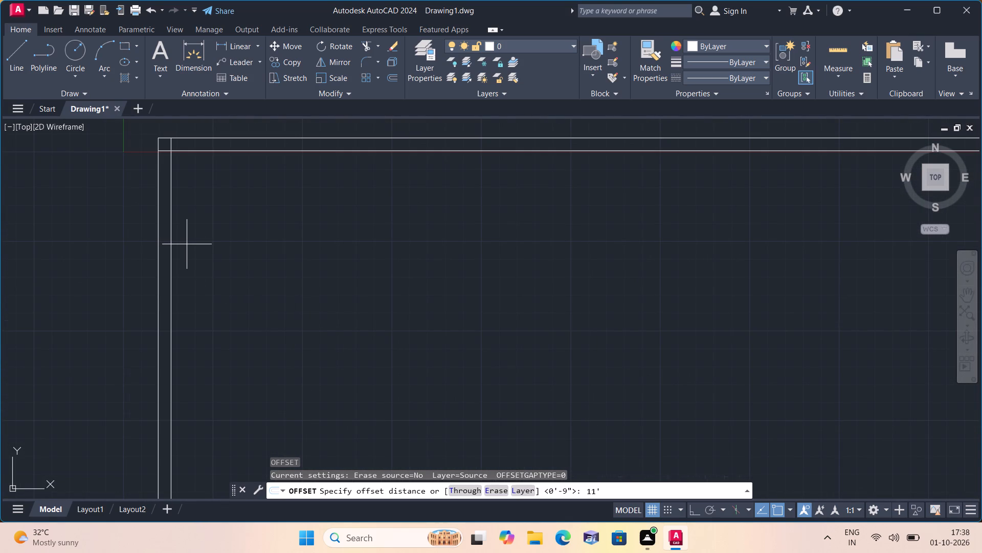
pyautogui.press('space')
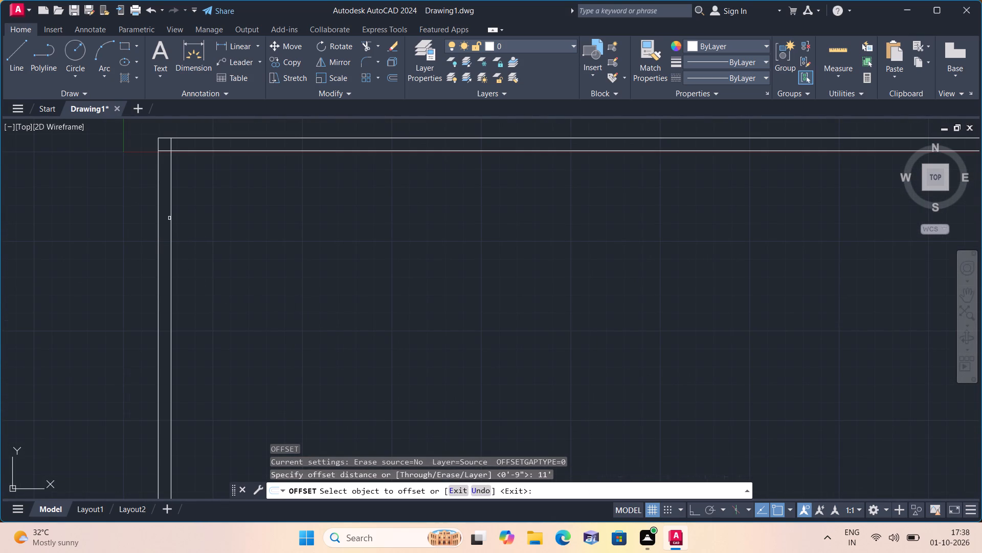
pyautogui.click(169, 218)
pyautogui.click(263, 217)
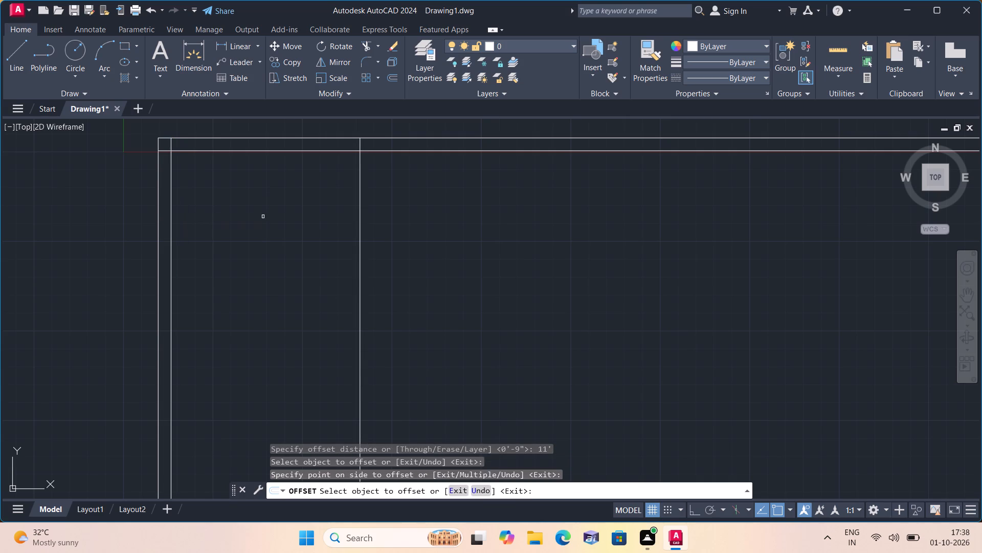
pyautogui.press('space')
# Offset the vertical line 11' from the left outer wall by 9" to the right, forming the first interior wall.
pyautogui.press('space')
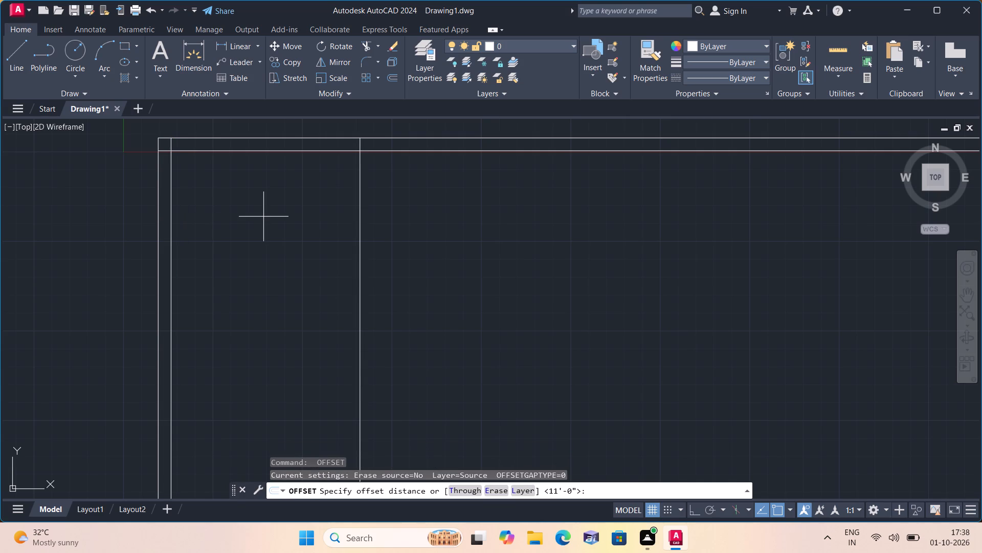
pyautogui.write('9"')
pyautogui.press('space')
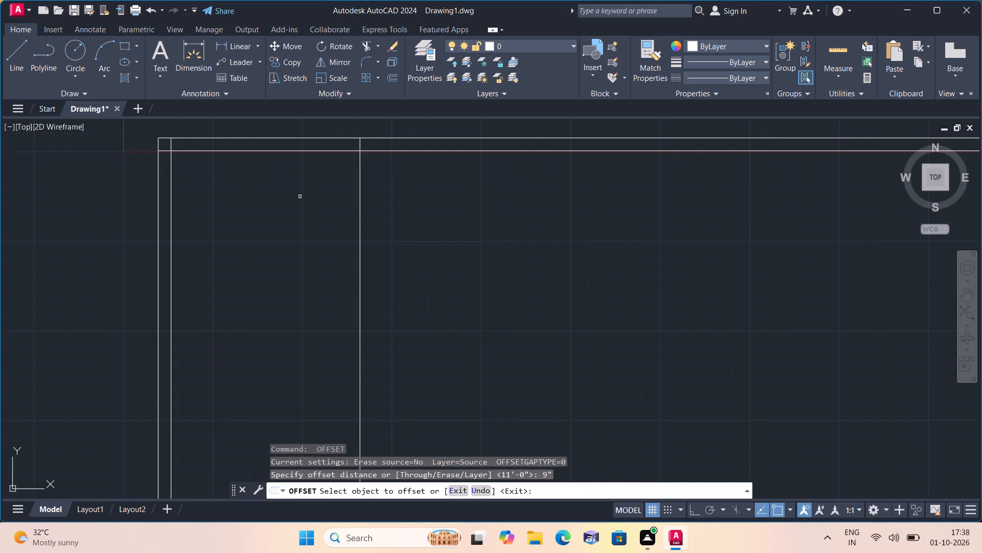
pyautogui.click(360, 192)
pyautogui.click(424, 190)
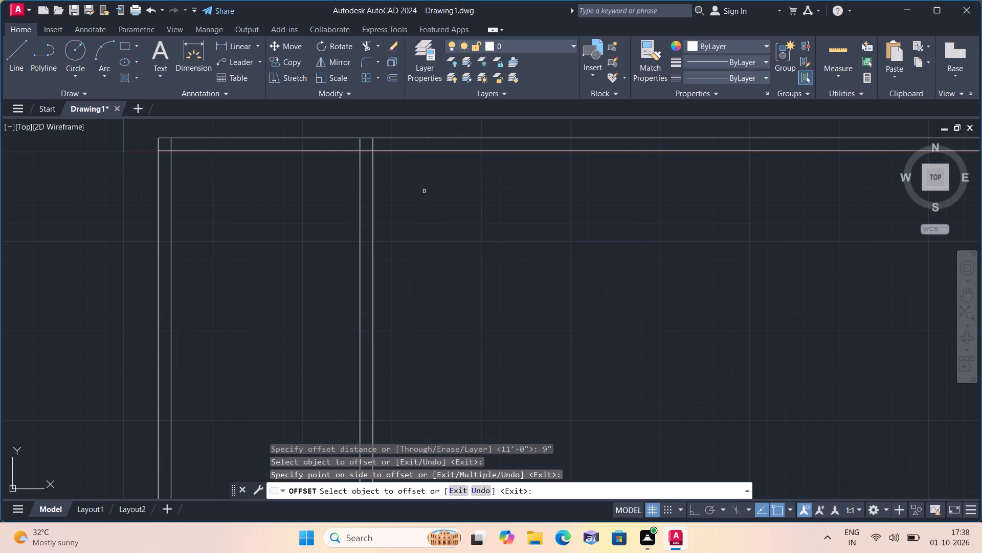
pyautogui.press('space')
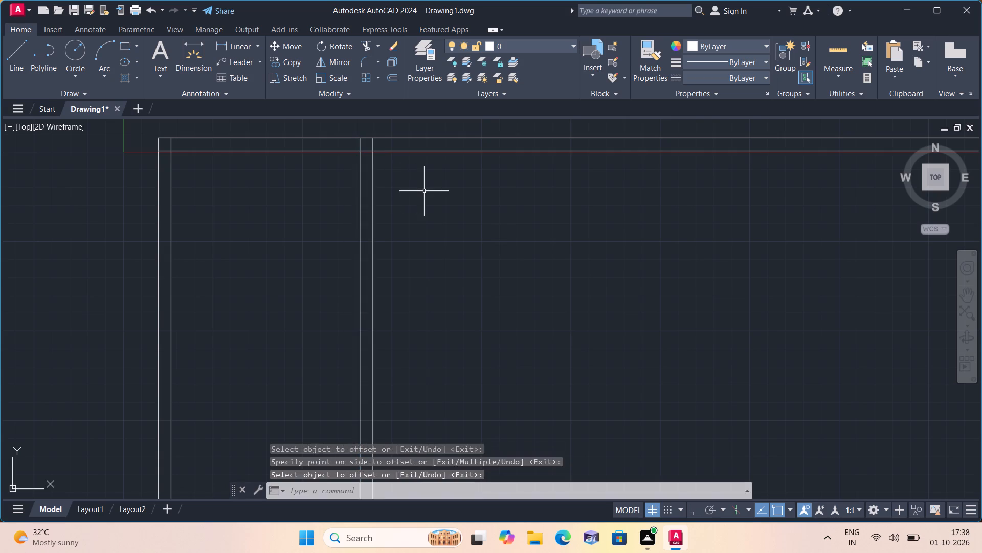
# Offset the right-hand line of the first interior wall 7' to the right.
pyautogui.press('space')
pyautogui.write("7'")
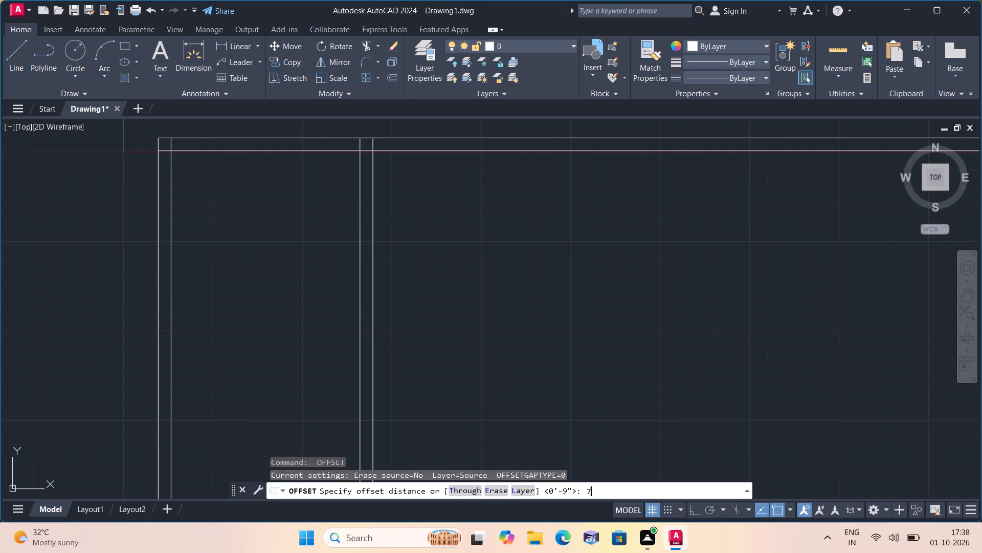
pyautogui.press('space')
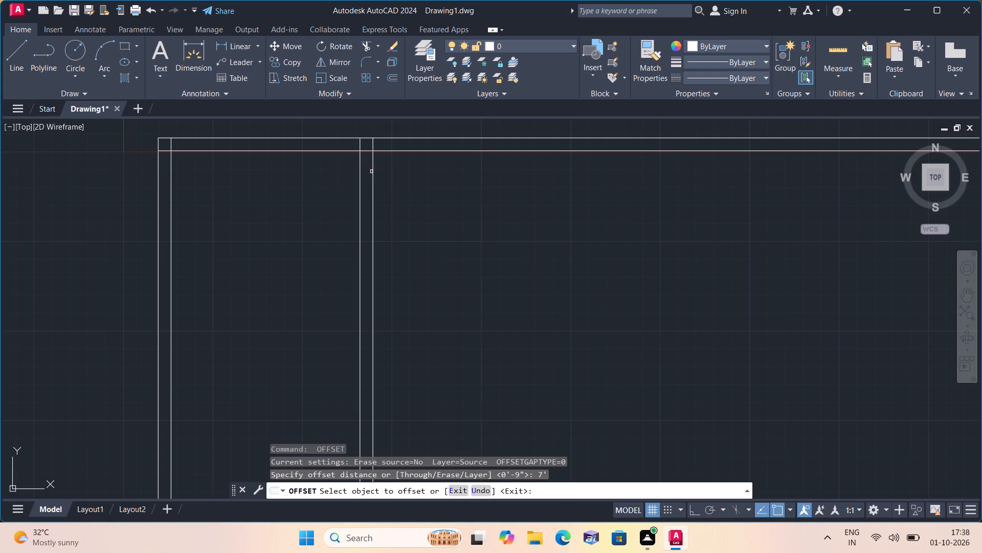
pyautogui.click(373, 173)
pyautogui.click(463, 182)
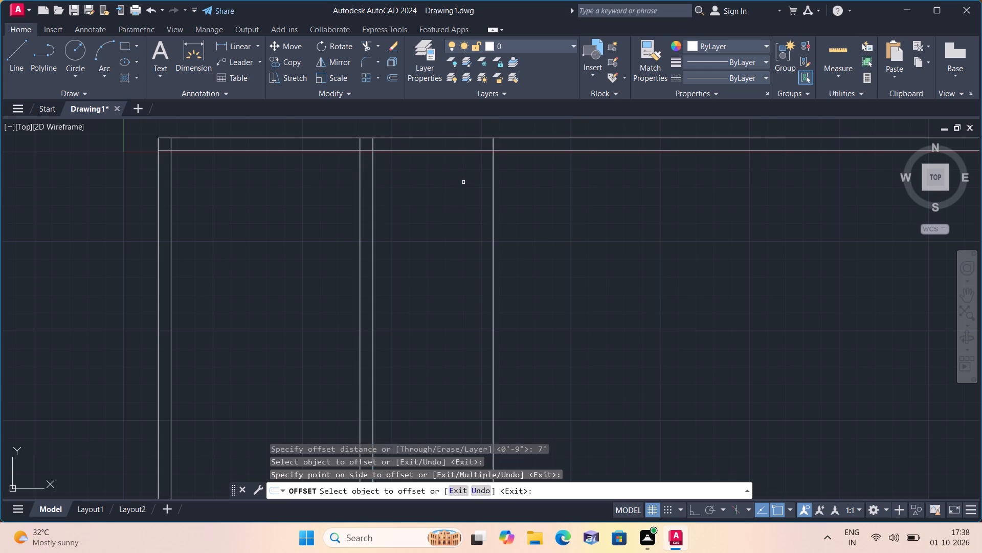
pyautogui.press('space')
# Offset the vertical line 7' from the first interior wall by 9" to the right, forming the second interior wall.
pyautogui.press('space')
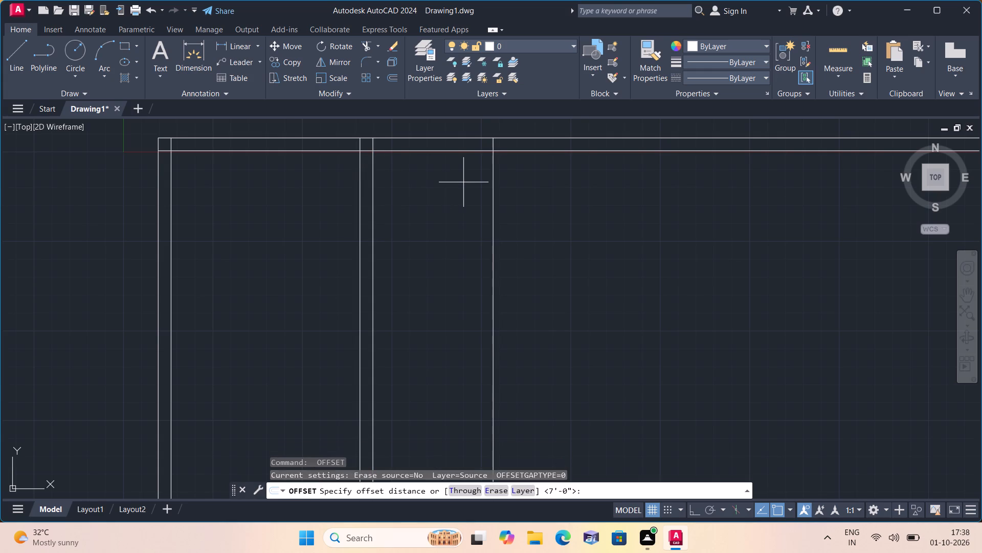
pyautogui.press('9')
pyautogui.hotkey('shift', '"')
pyautogui.press('space')
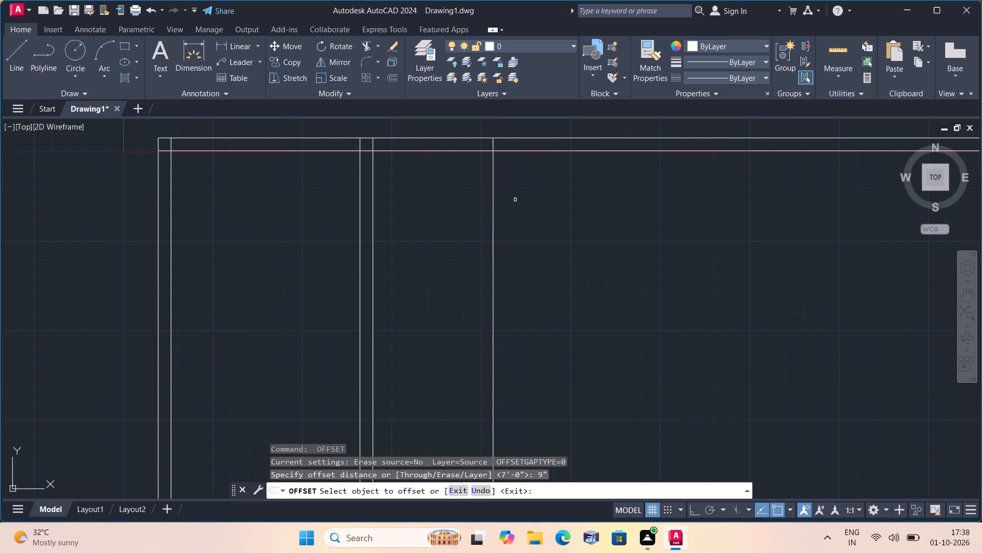
pyautogui.click(493, 236)
pyautogui.click(552, 235)
pyautogui.scroll(-2, 553, 235)
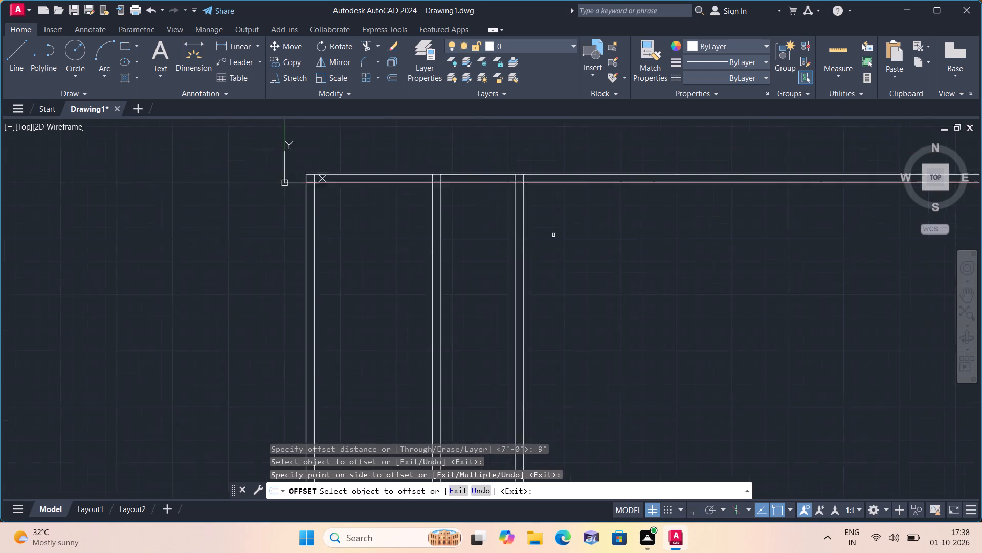
pyautogui.scroll(-2, 553, 235)
pyautogui.moveTo(614, 262); pyautogui.dragTo(459, 190, button='middle')
pyautogui.scroll(2, 442, 193)
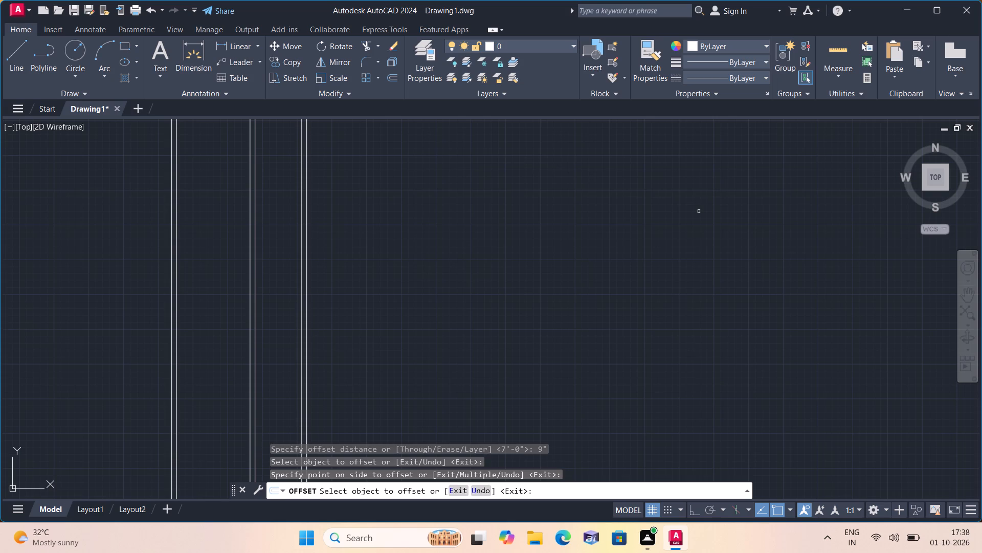
pyautogui.press('space')
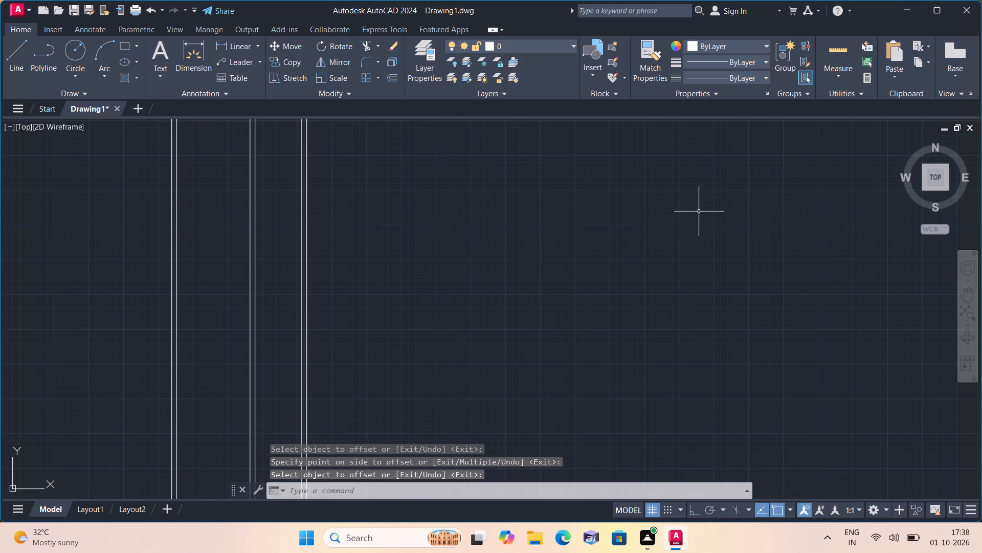
# Offset the right-hand line of the second interior wall 9' to the right.
pyautogui.press('space')
pyautogui.write("9'")
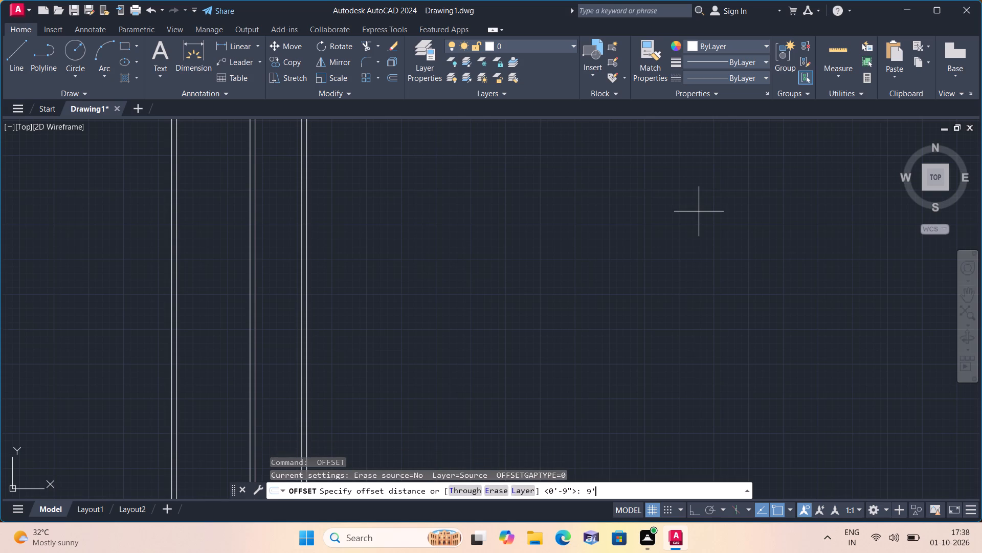
pyautogui.press('space')
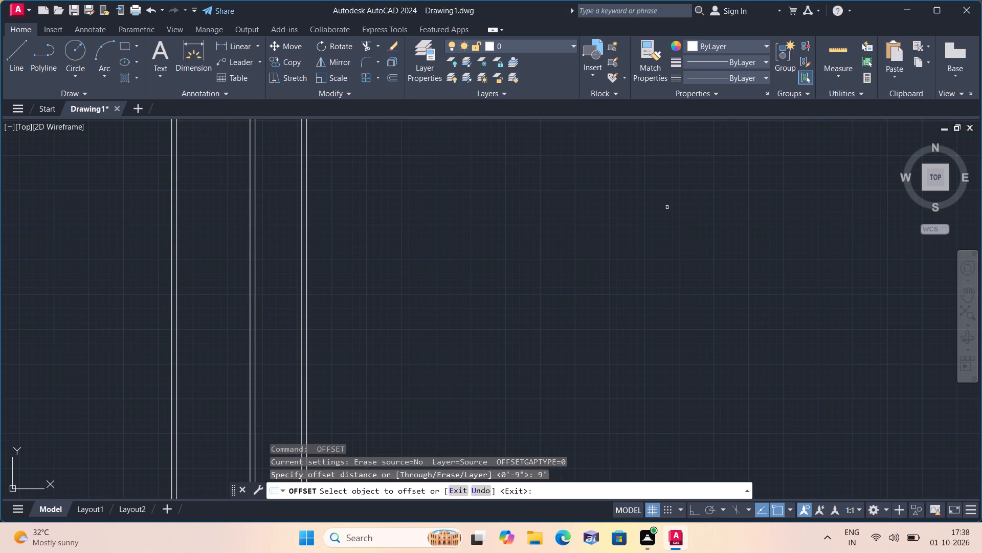
pyautogui.click(307, 194)
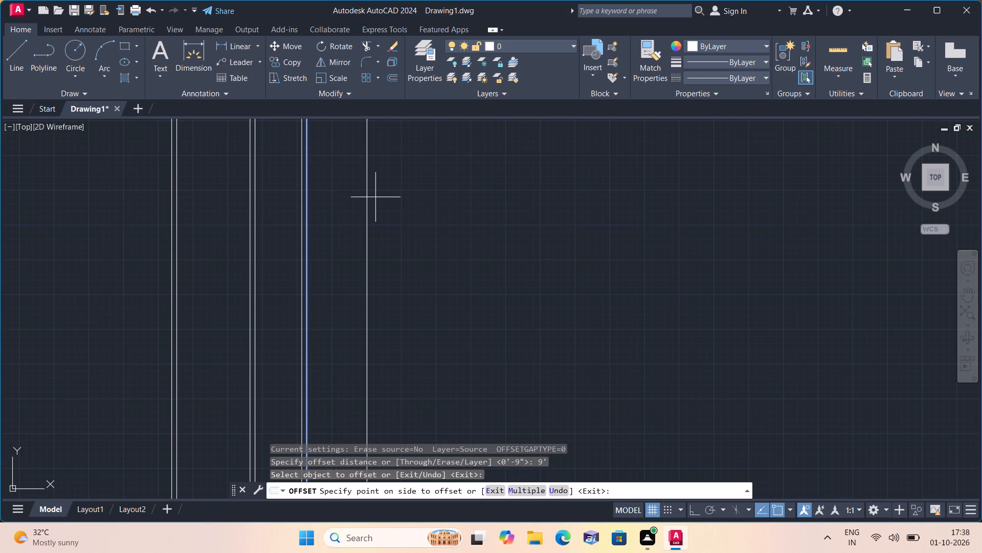
pyautogui.click(389, 197)
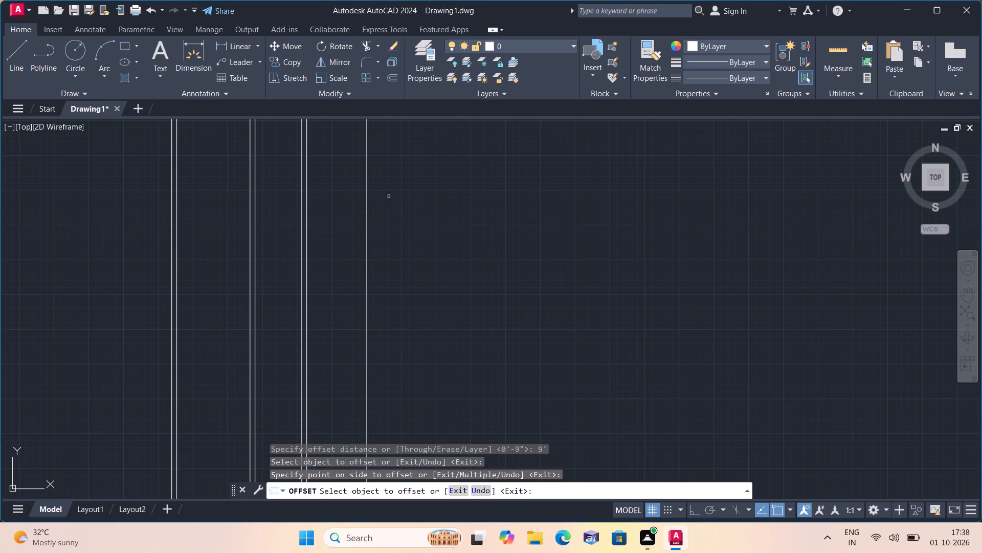
pyautogui.press('space')
# Offset the vertical line 9' from the second interior wall by 9" to the right, forming the third interior wall.
pyautogui.press('space')
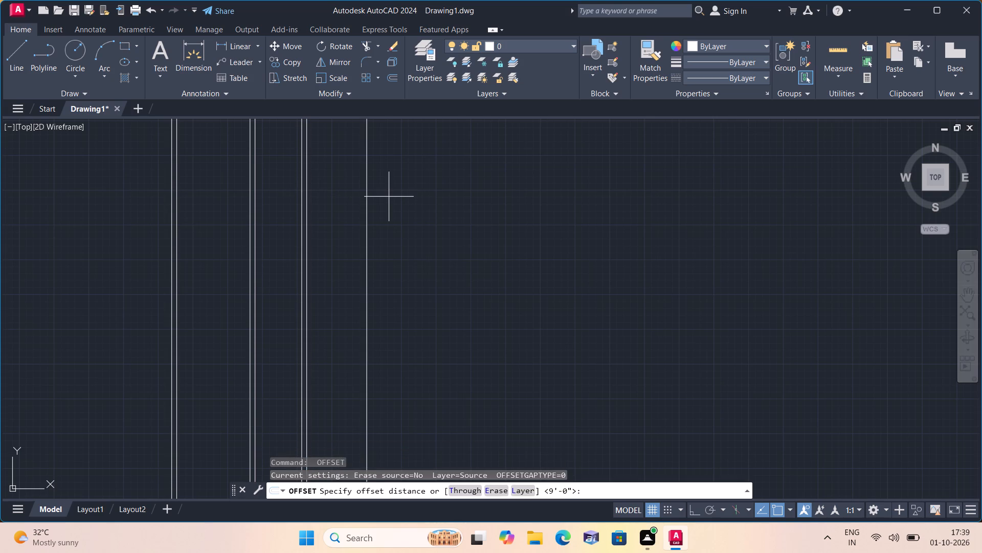
pyautogui.write('9"')
pyautogui.press('space')
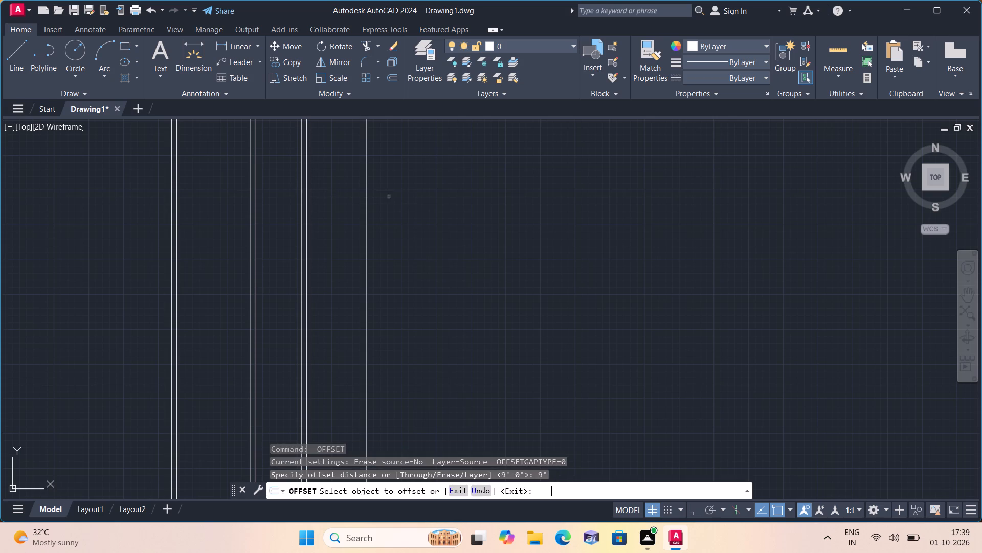
pyautogui.click(366, 170)
pyautogui.click(457, 176)
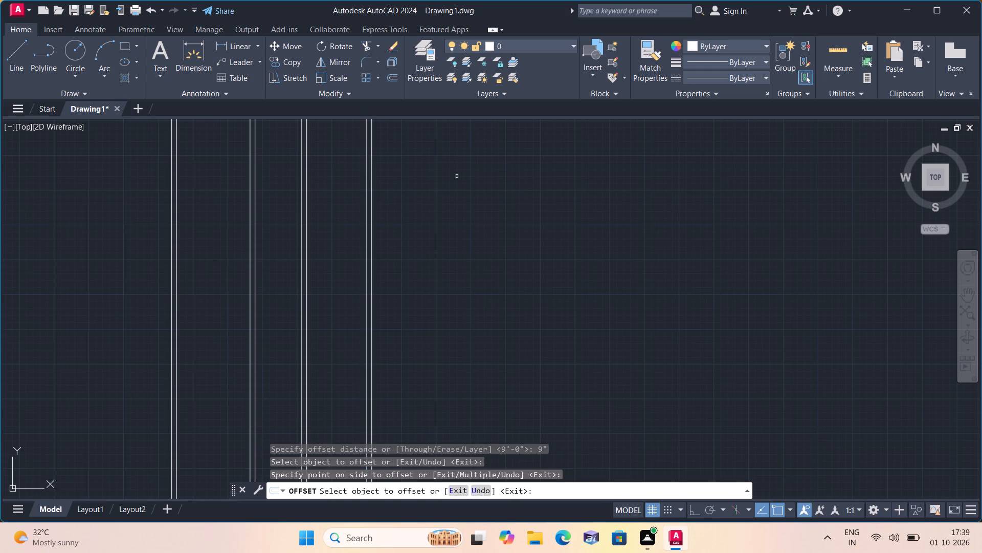
pyautogui.press('space')
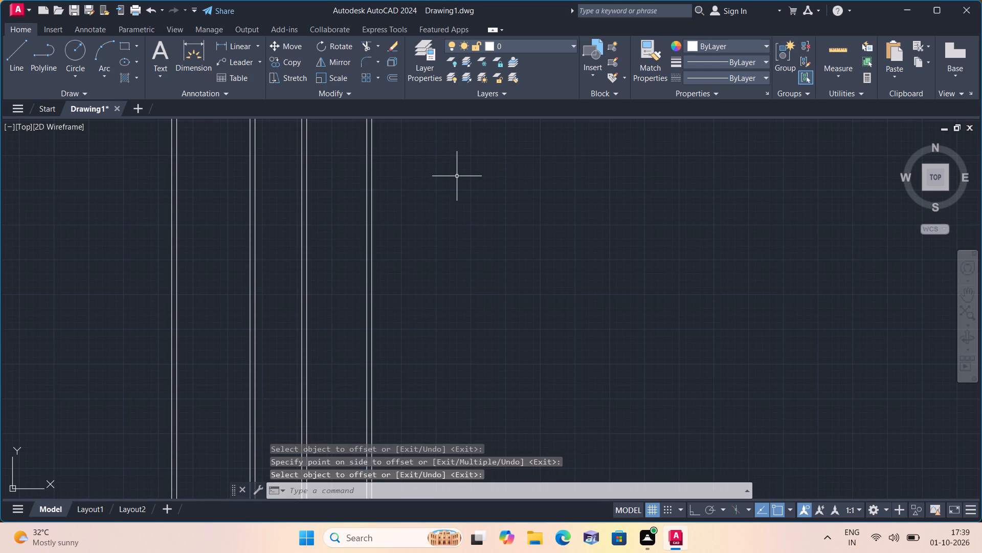
# Offset the right-hand line of the third interior wall 6' to the right.
pyautogui.press('space')
pyautogui.write("6'")
pyautogui.press('space')
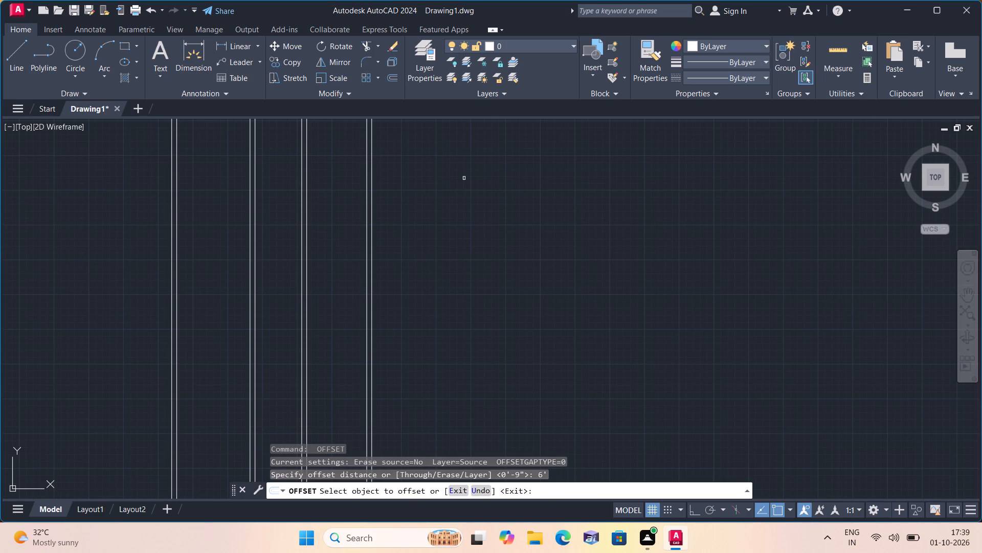
pyautogui.click(372, 199)
pyautogui.click(484, 198)
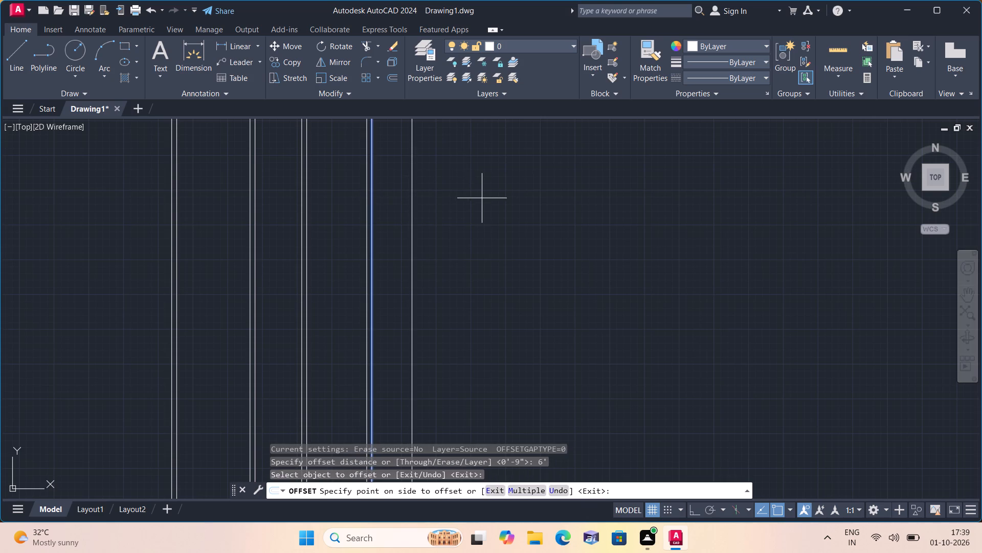
pyautogui.scroll(-3, 487, 200)
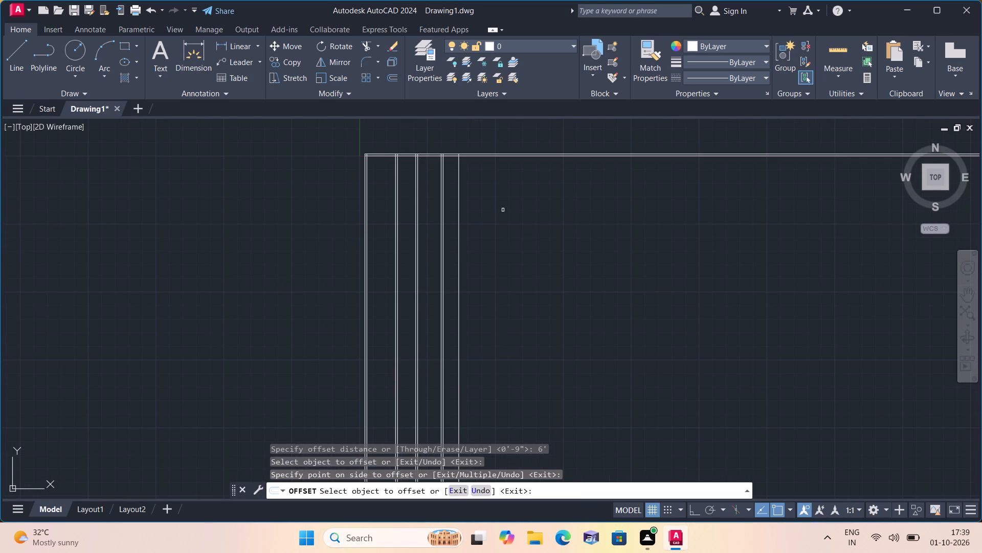
pyautogui.press('space')
# Offset the vertical line 6' from the third interior wall by 9" to the right, forming the rightmost vertical wall.
pyautogui.press('space')
pyautogui.press('9')
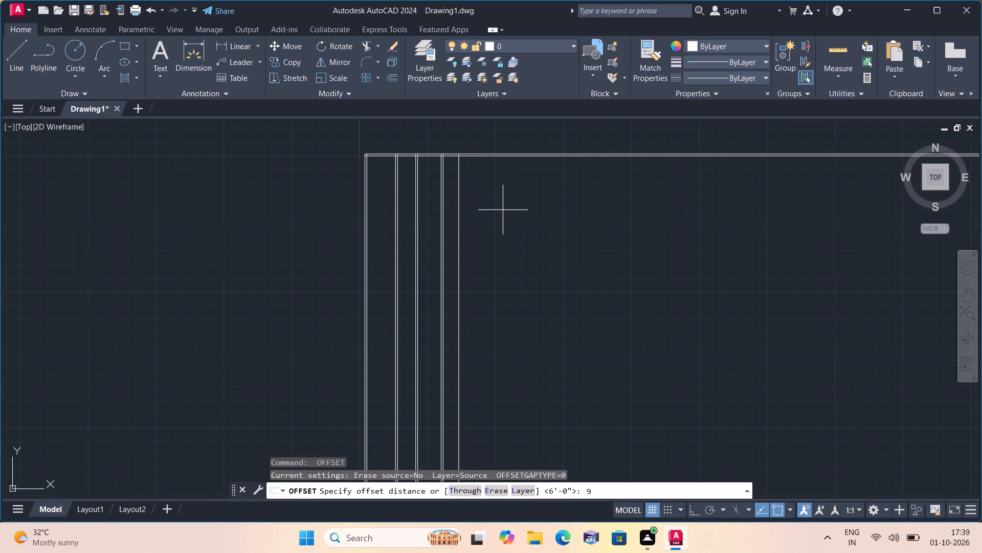
pyautogui.hotkey('shift', '"')
pyautogui.press('space')
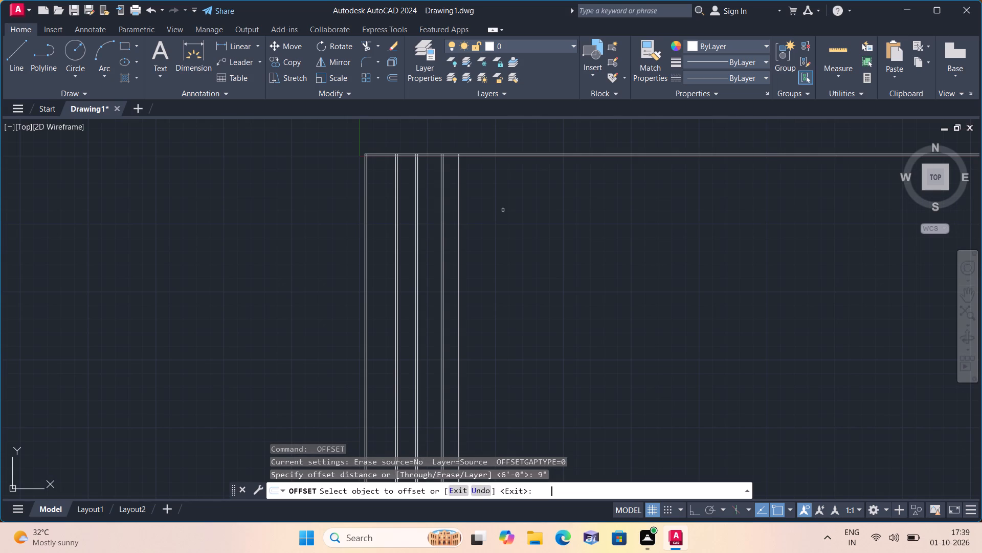
pyautogui.click(459, 177)
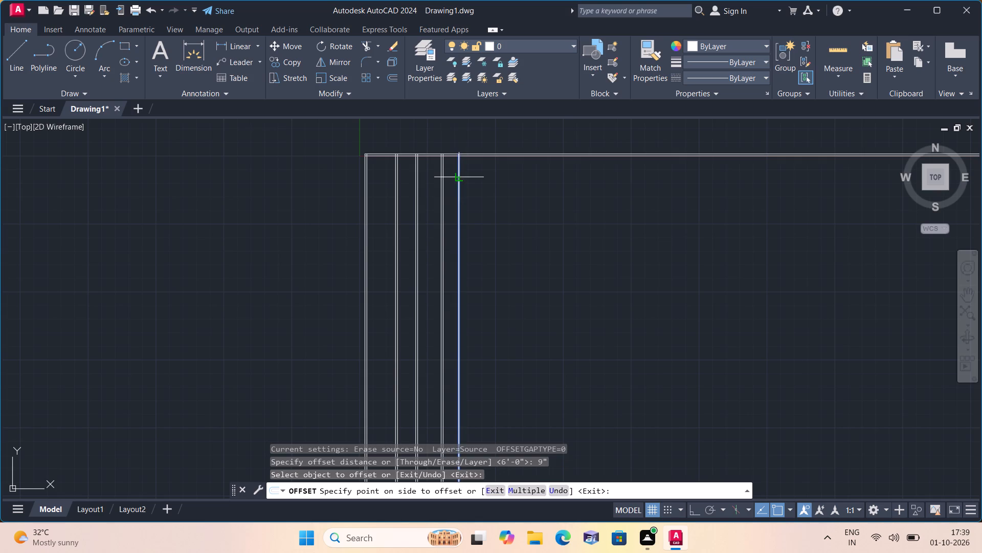
pyautogui.click(542, 181)
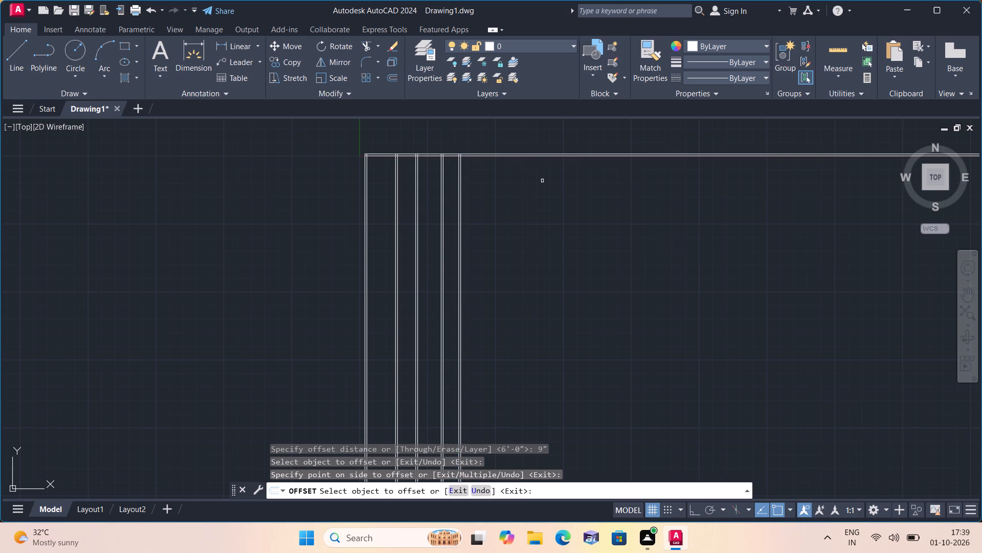
pyautogui.press('space')
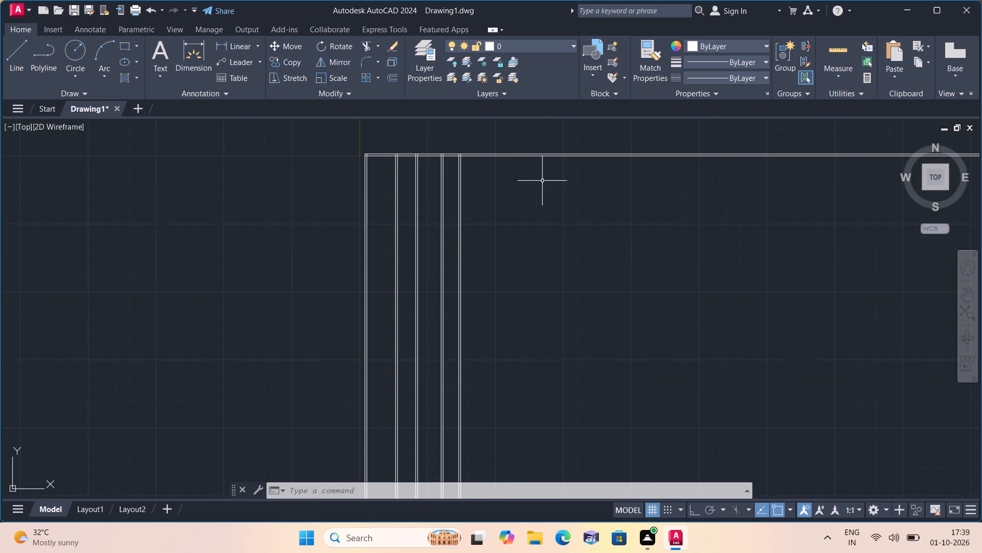
# Offset the lower line of the top horizontal wall 10' downward.
pyautogui.press('space')
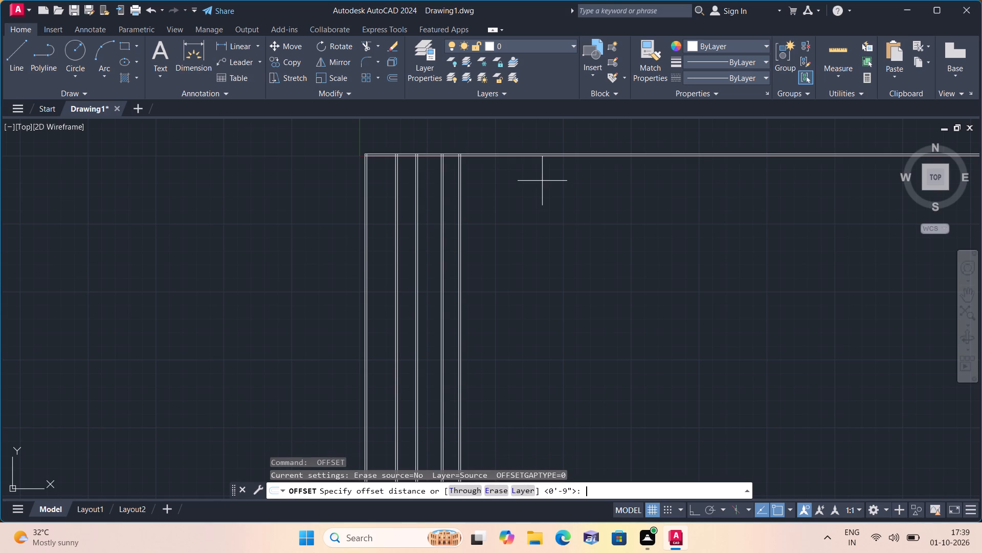
pyautogui.write("10'")
pyautogui.press('space')
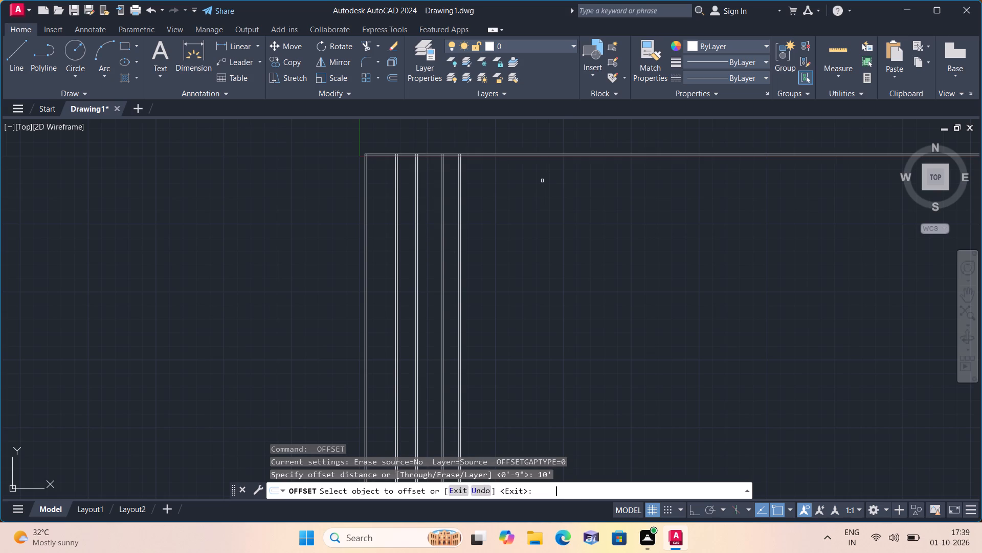
pyautogui.scroll(3, 467, 121)
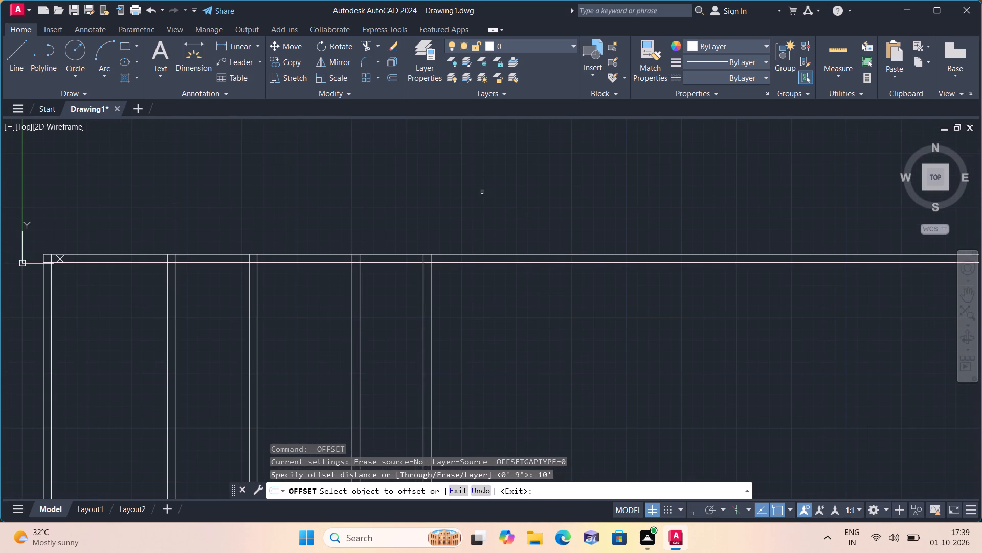
pyautogui.click(500, 264)
pyautogui.click(500, 292)
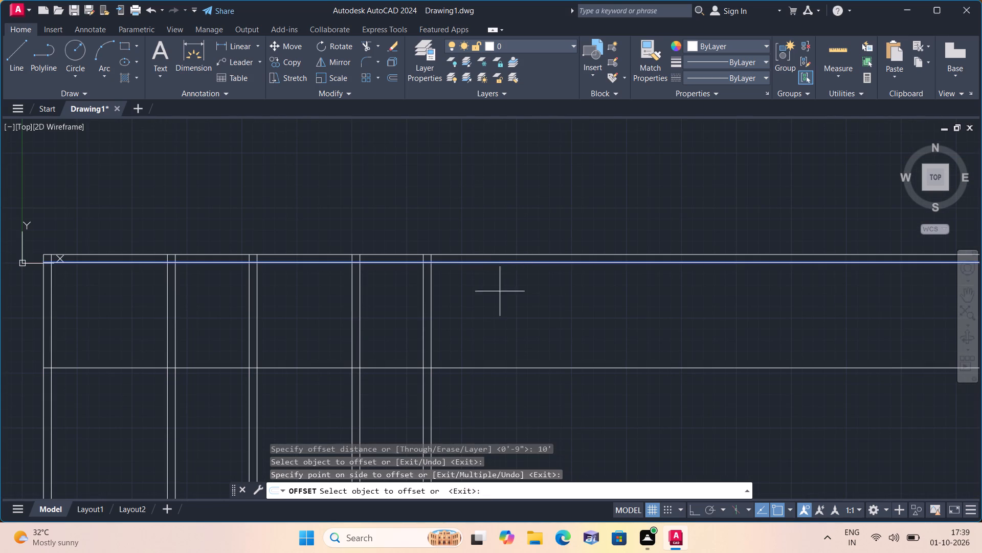
pyautogui.scroll(-3, 534, 333)
pyautogui.moveTo(521, 316); pyautogui.dragTo(497, 199, button='middle')
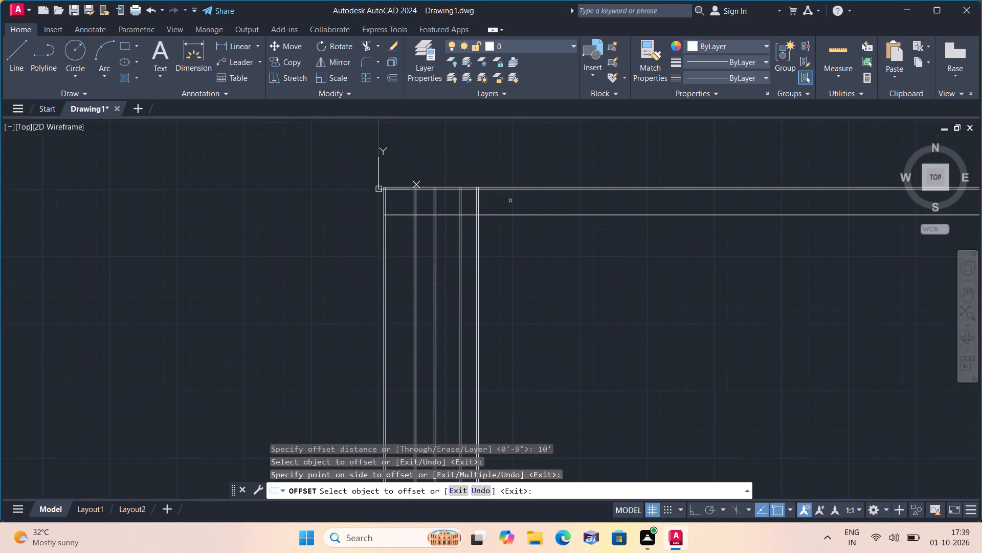
pyautogui.press('space')
# Offset the horizontal line 10' below the top wall by 9" downward, forming the first interior horizontal wall.
pyautogui.press('space')
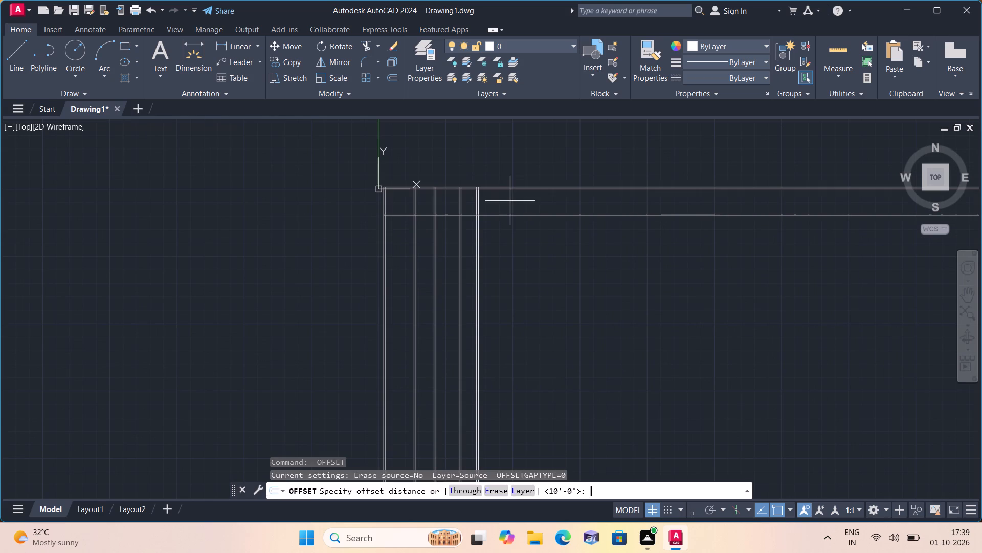
pyautogui.press('9')
pyautogui.hotkey('shift', '"')
pyautogui.press('space')
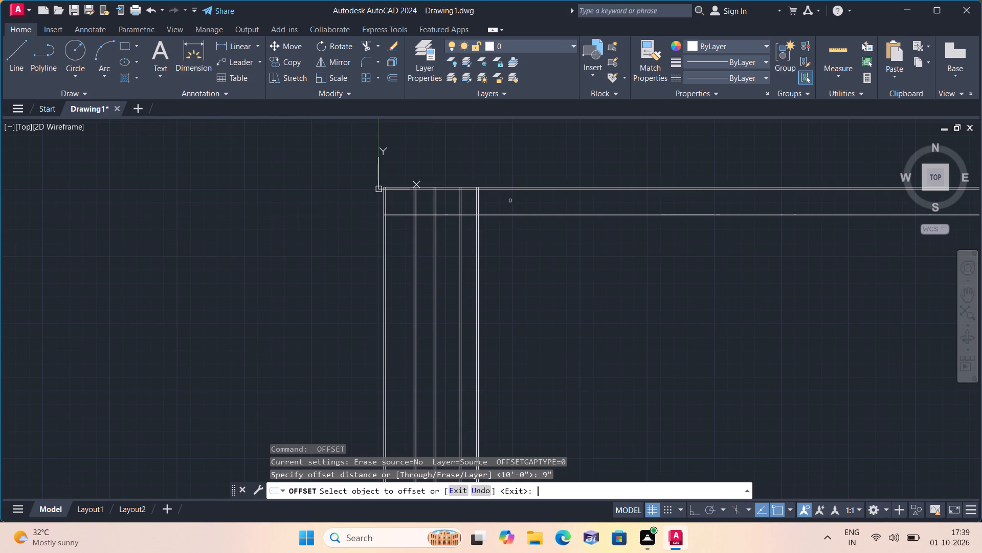
pyautogui.click(518, 215)
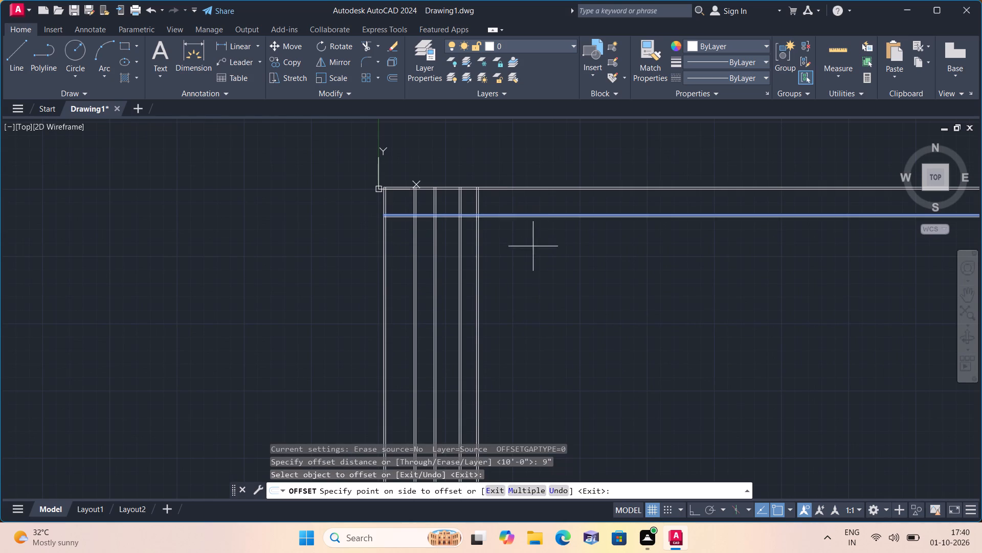
pyautogui.click(541, 262)
pyautogui.scroll(2, 541, 262)
pyautogui.scroll(-2, 541, 262)
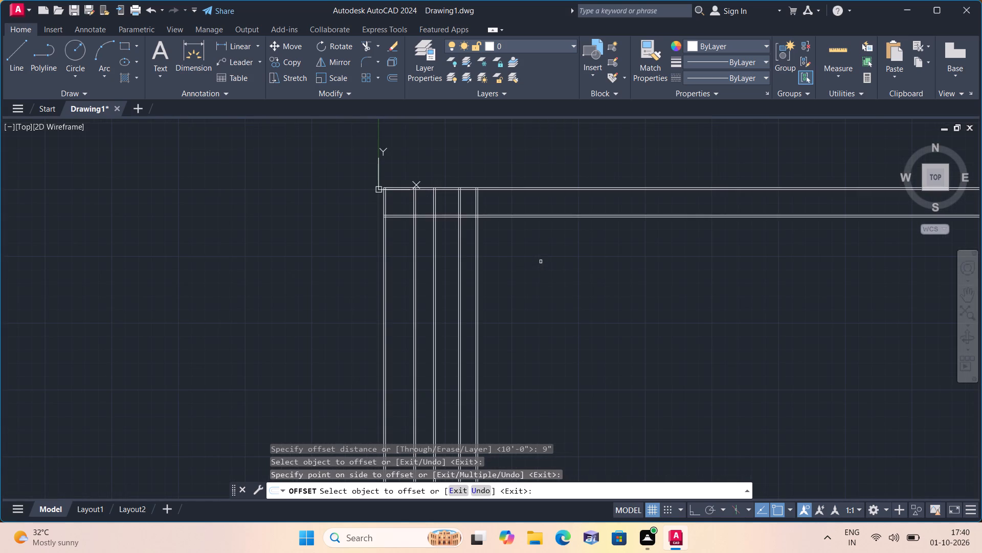
pyautogui.press('space')
# Offset the lower line of the first interior horizontal wall 12' downward.
pyautogui.press('space')
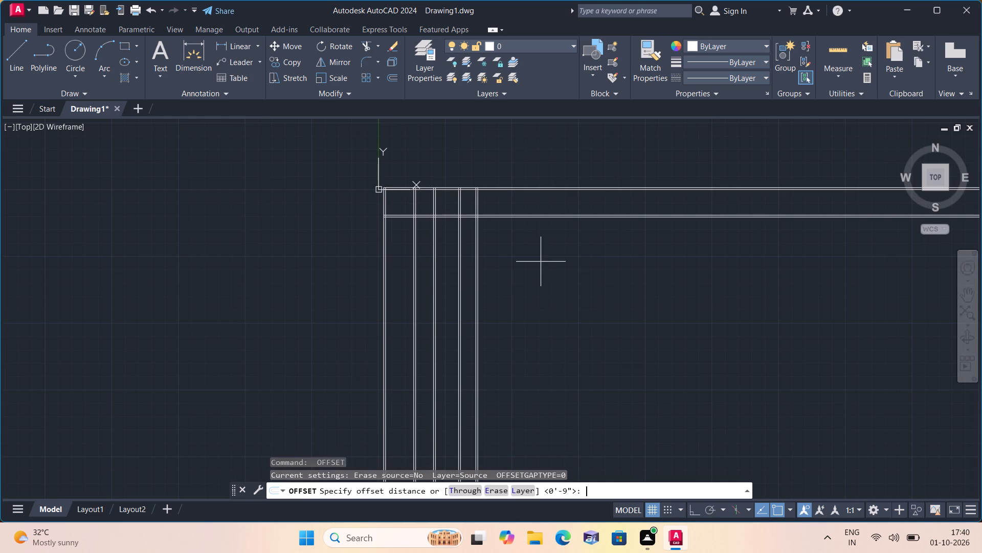
pyautogui.write("12'")
pyautogui.press('space')
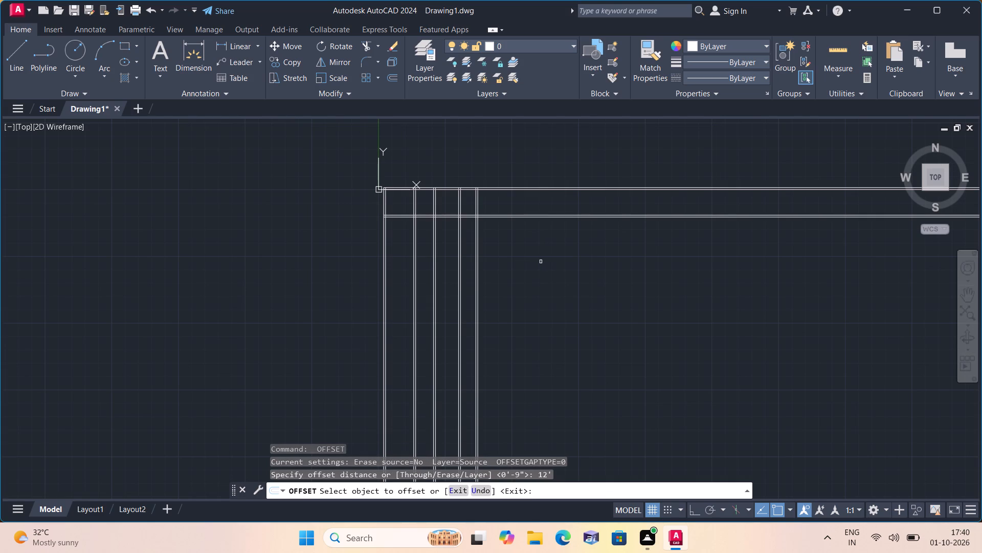
pyautogui.scroll(2, 504, 223)
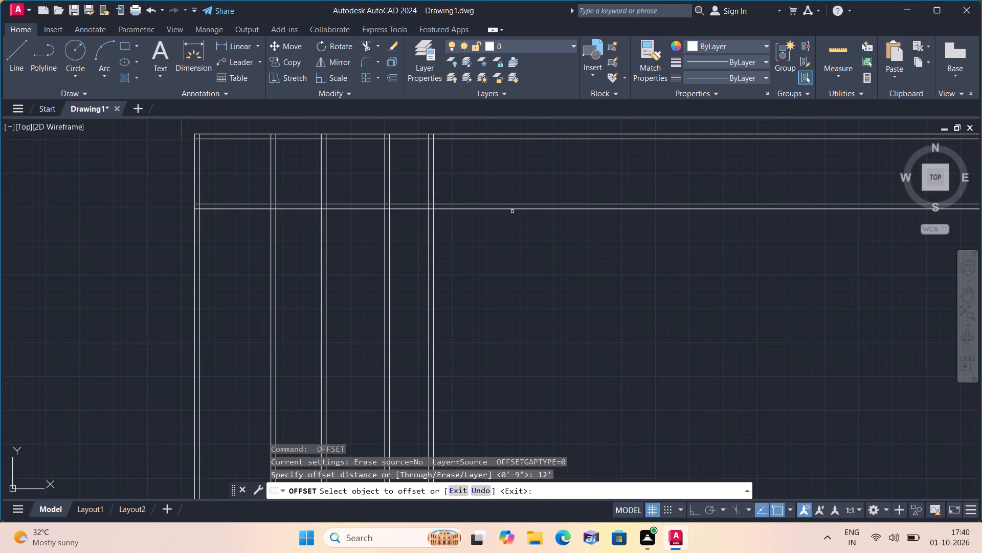
pyautogui.click(514, 209)
pyautogui.click(530, 261)
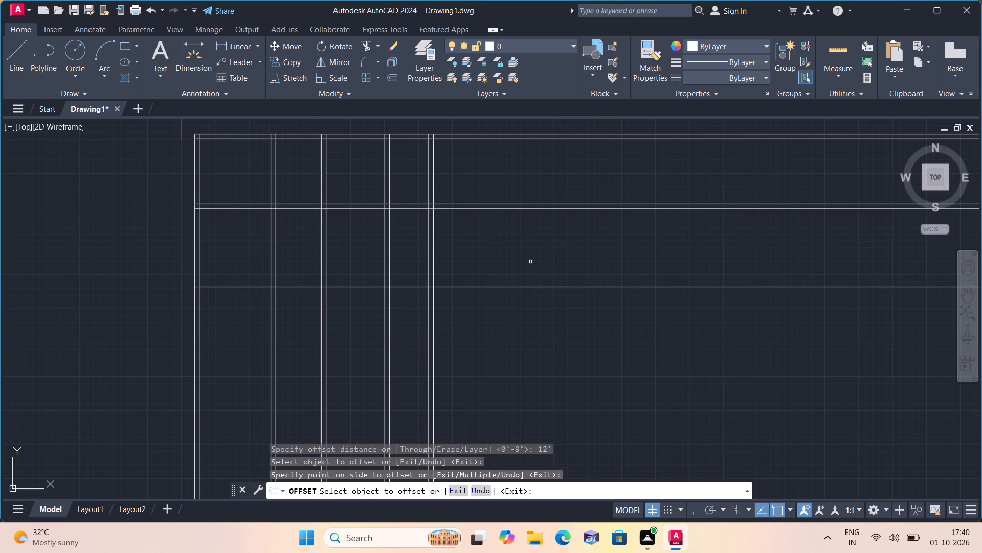
pyautogui.press('space')
# Offset the horizontal line 12' below the first interior horizontal wall by 9" downward, forming the second interior horizontal wall.
pyautogui.press('space')
pyautogui.press('9')
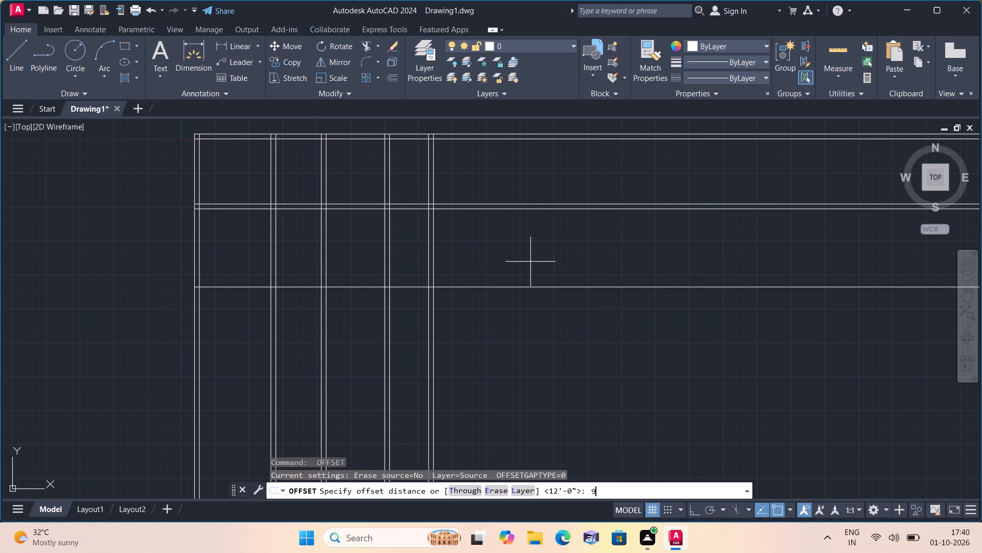
pyautogui.write('"')
pyautogui.press('space')
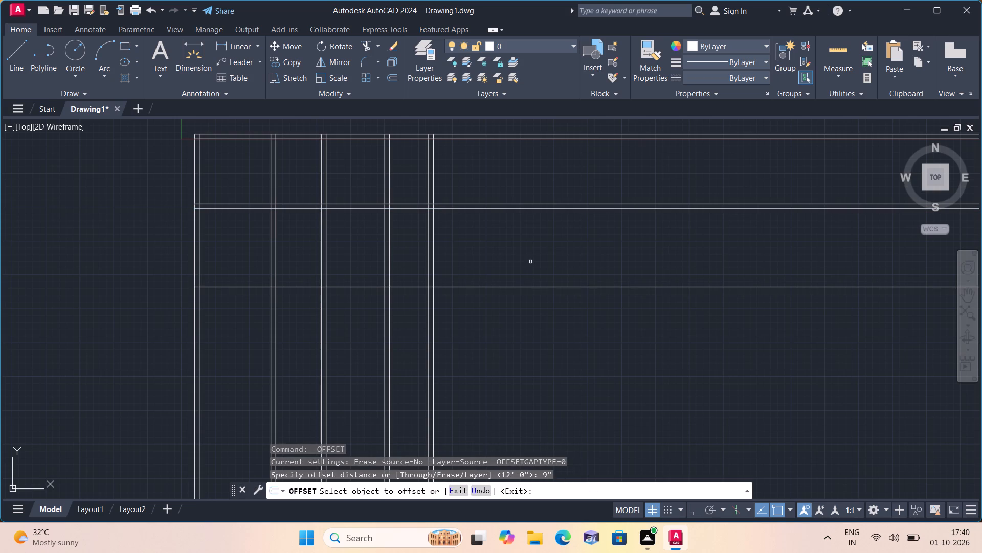
pyautogui.click(547, 290)
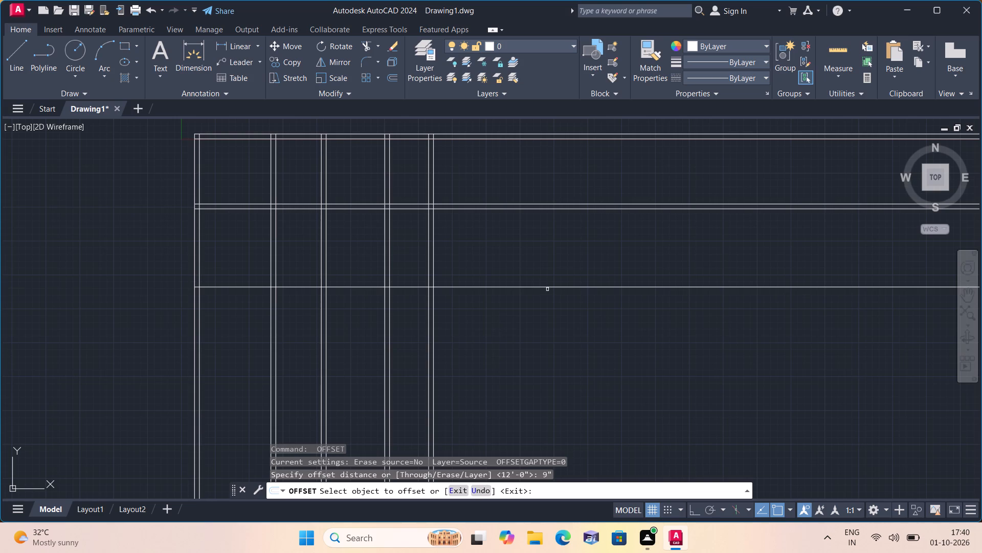
pyautogui.click(546, 290)
pyautogui.click(545, 288)
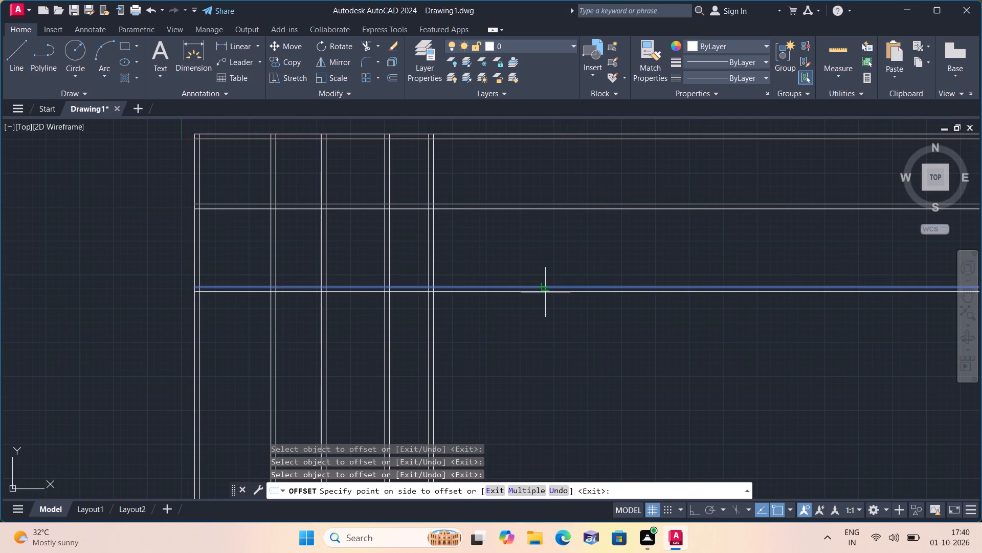
pyautogui.click(550, 306)
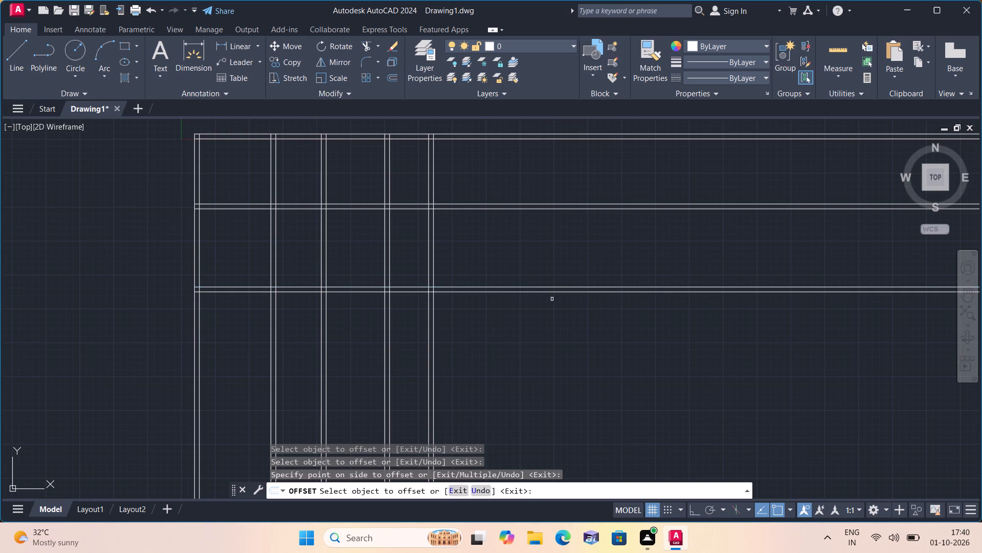
pyautogui.press('space')
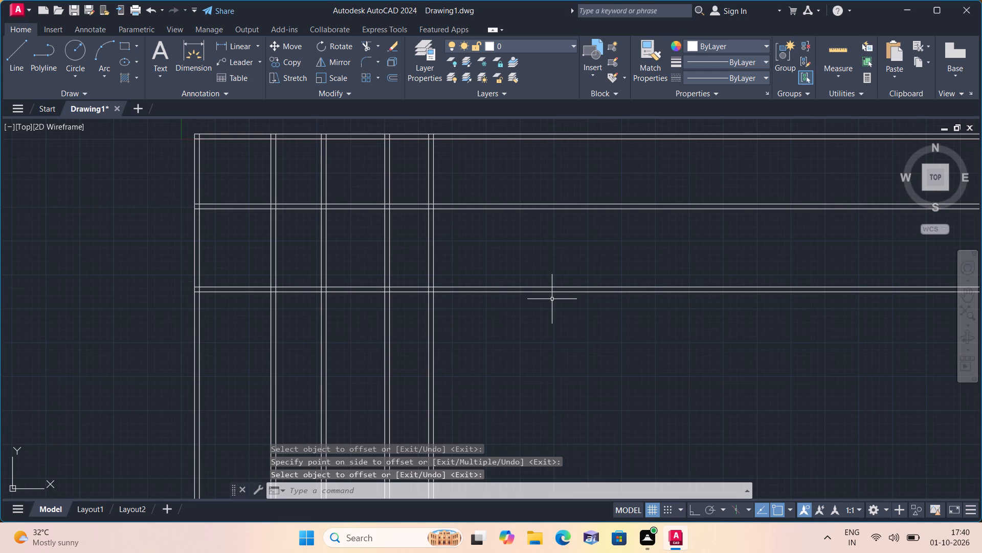
# Offset the lower line of the second interior horizontal wall 11' downward.
pyautogui.press('space')
pyautogui.write("11'")
pyautogui.press('space')
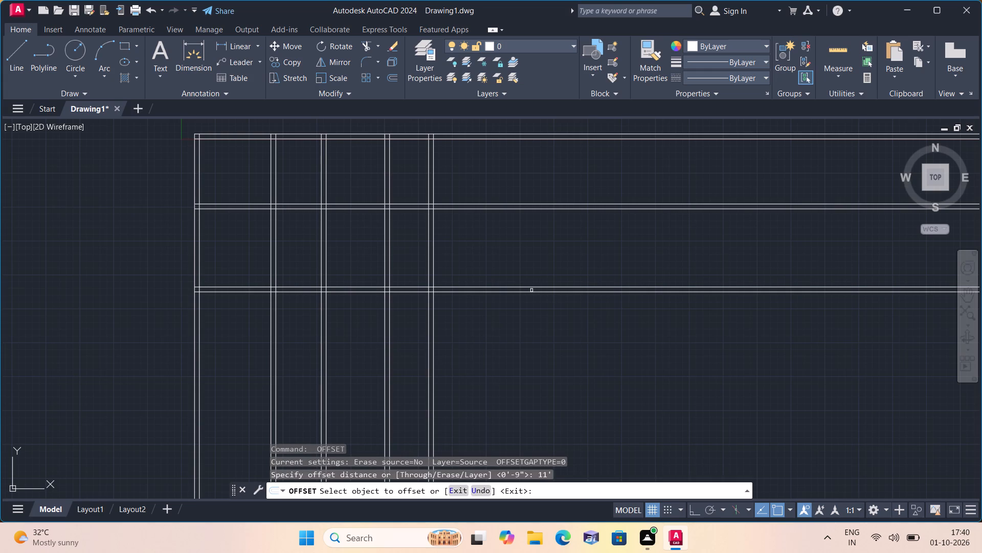
pyautogui.click(530, 293)
pyautogui.click(530, 323)
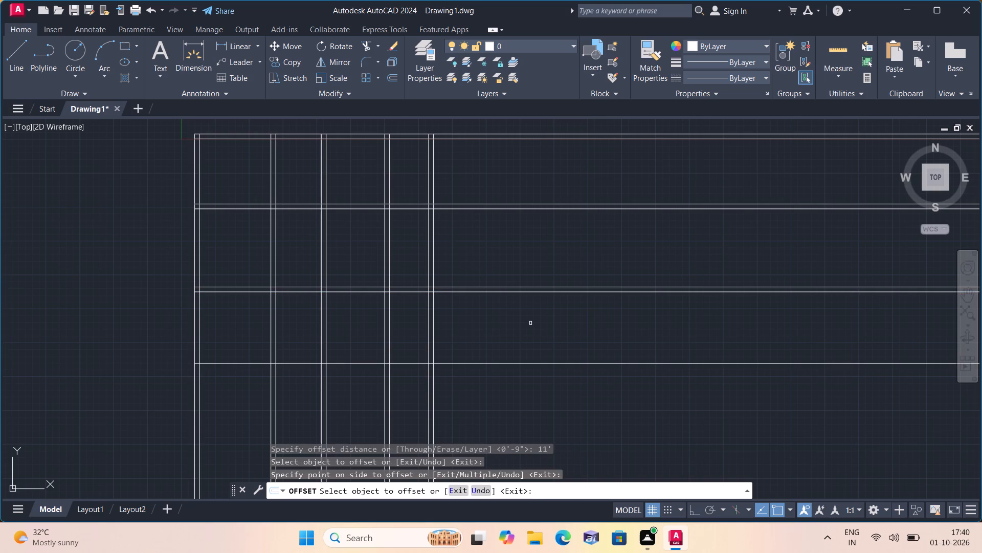
pyautogui.press('space')
# Offset the horizontal line 11' below the second interior horizontal wall by 9" downward, forming the bottom horizontal wall.
pyautogui.press('space')
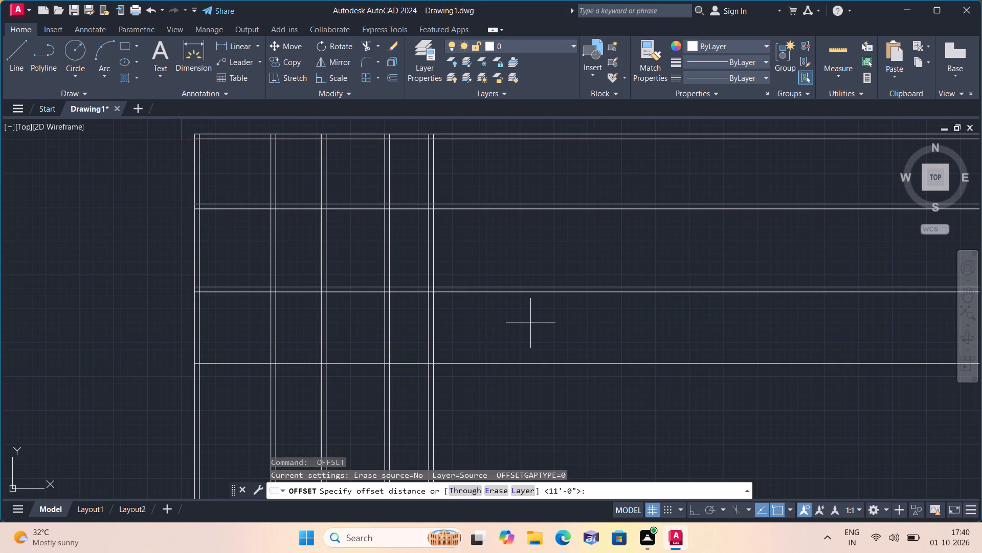
pyautogui.press('9')
pyautogui.hotkey('shift', '"')
pyautogui.press('space')
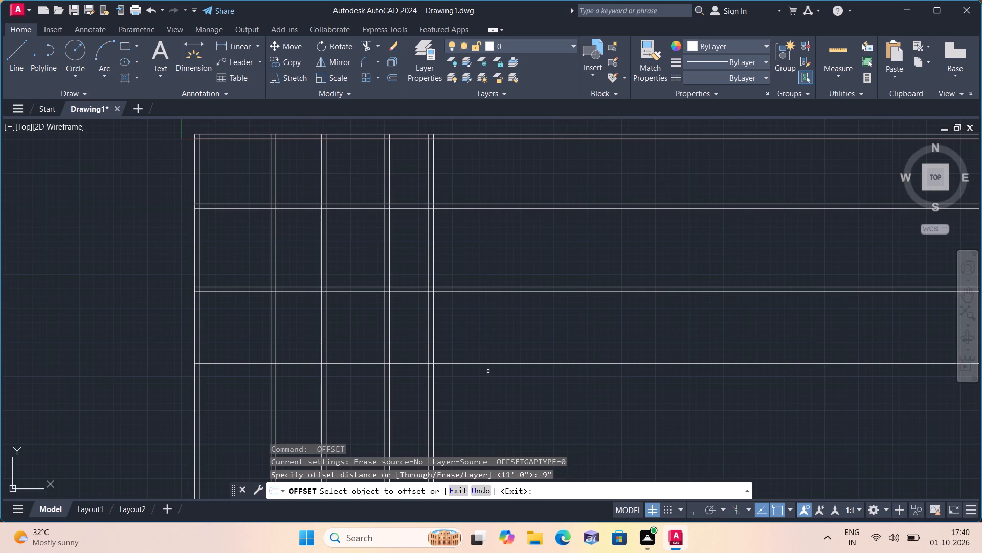
pyautogui.click(488, 363)
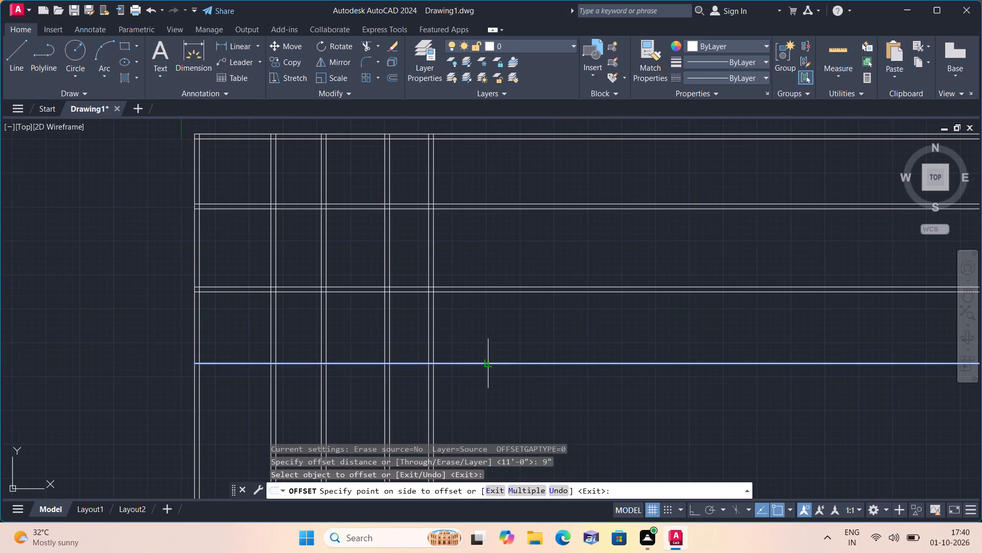
pyautogui.click(488, 394)
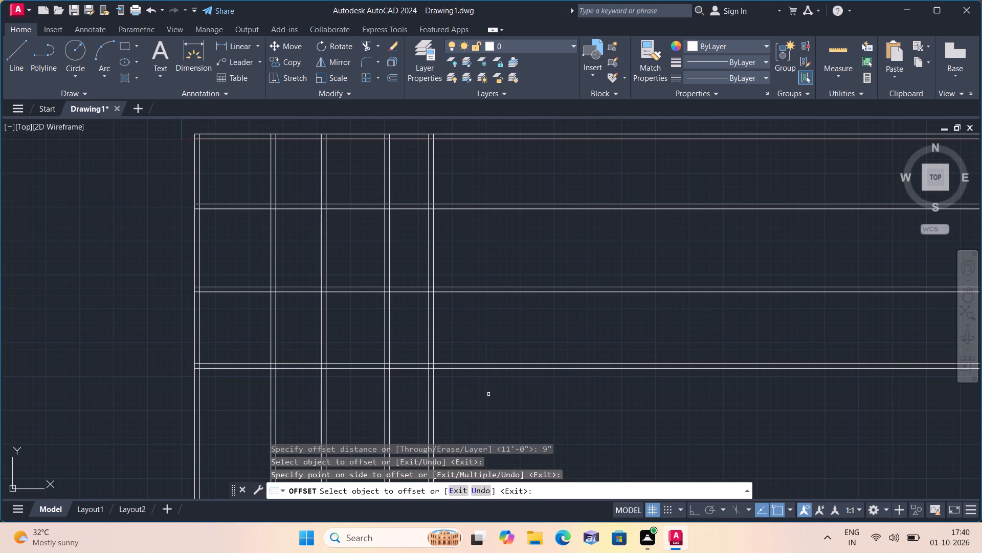
pyautogui.press('space')
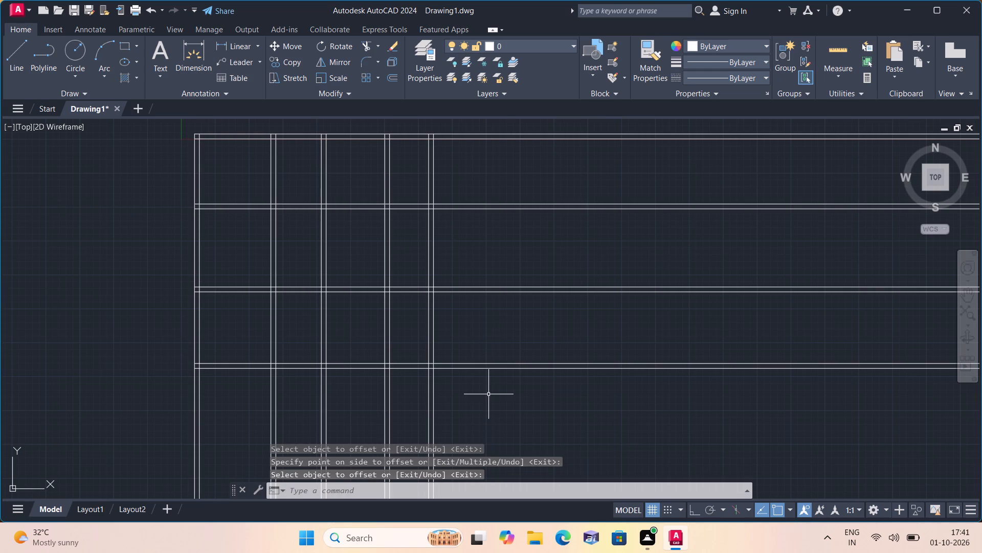
# Trim the horizontal wall lines, except the outermost top line, back to the outer line of the rightmost vertical wall.
pyautogui.write('trim')
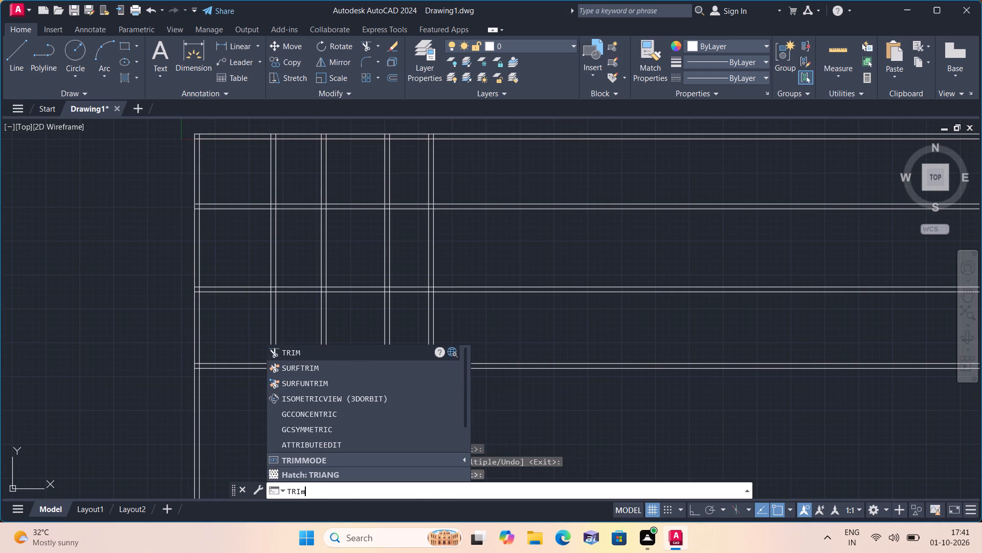
pyautogui.press('space')
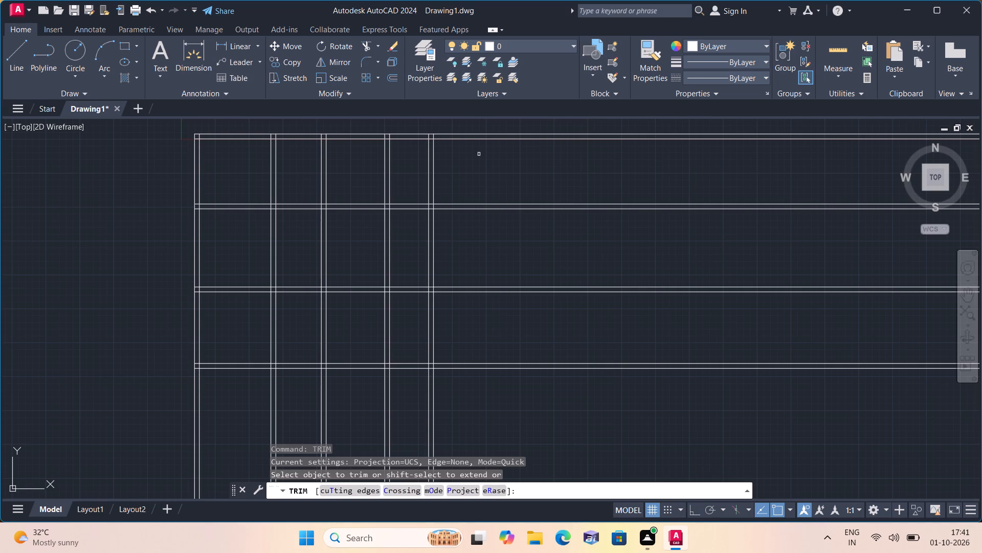
pyautogui.click(493, 126)
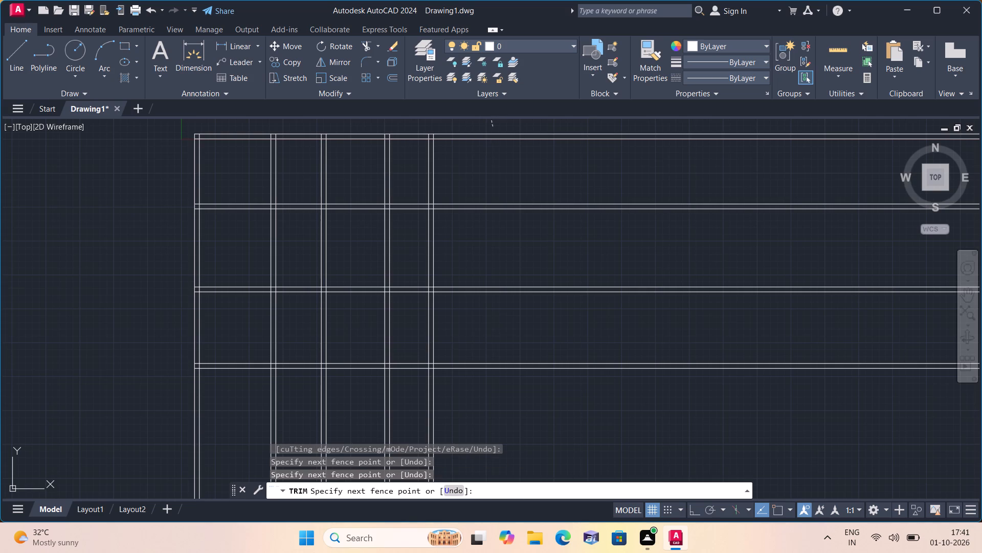
pyautogui.click(491, 119)
pyautogui.click(498, 125)
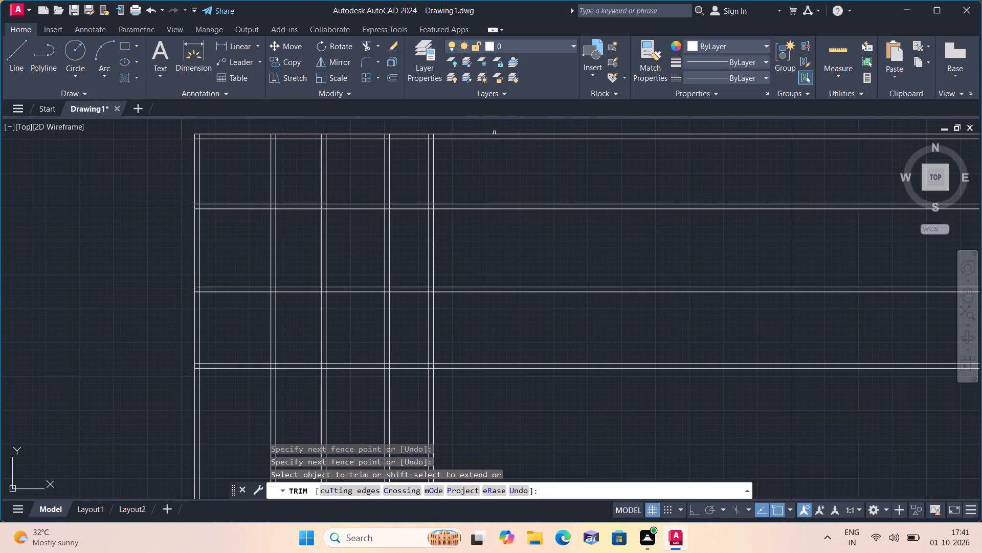
pyautogui.click(494, 140)
pyautogui.click(490, 153)
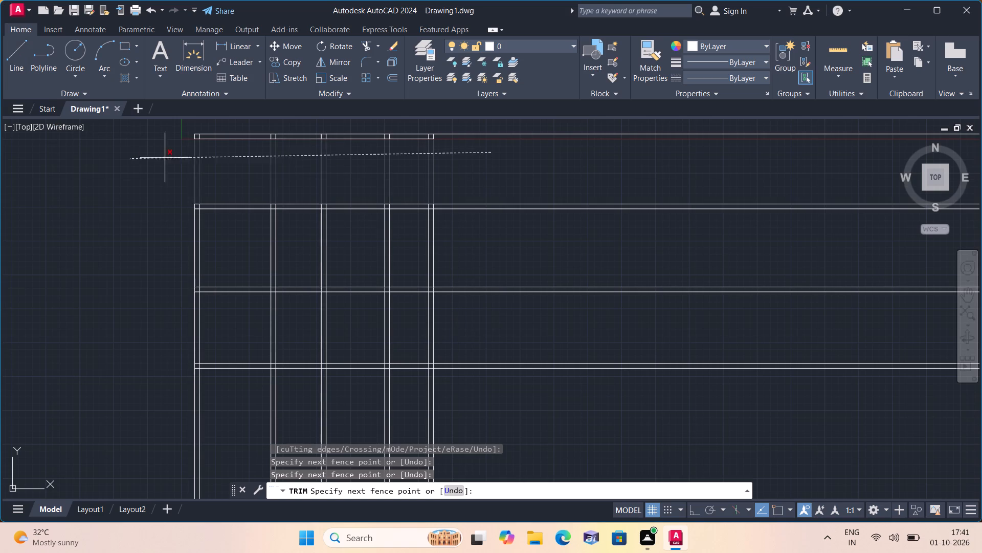
pyautogui.click(579, 382)
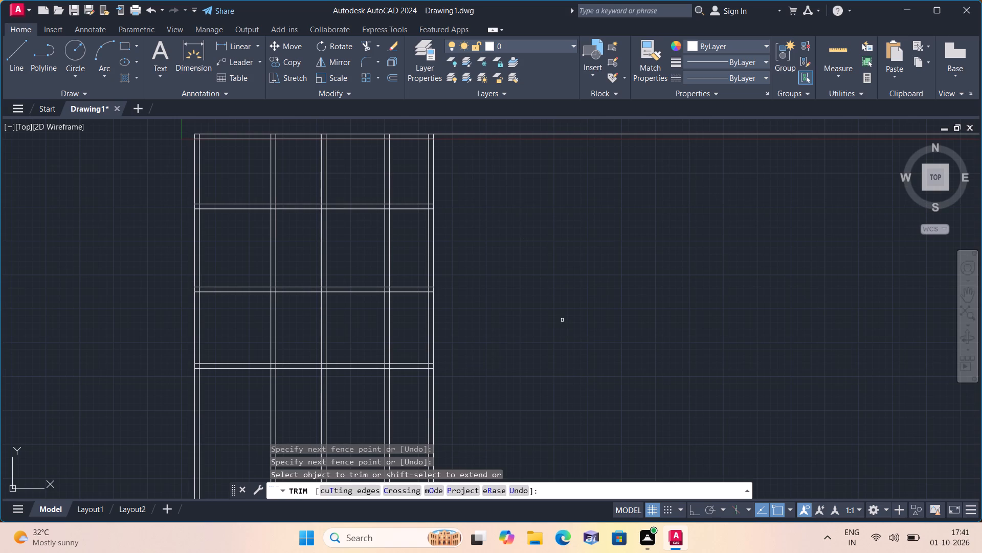
# Trim the overlapping inner line ends at the plan's top-left corner so the two outer walls join cleanly.
pyautogui.scroll(1, 531, 287)
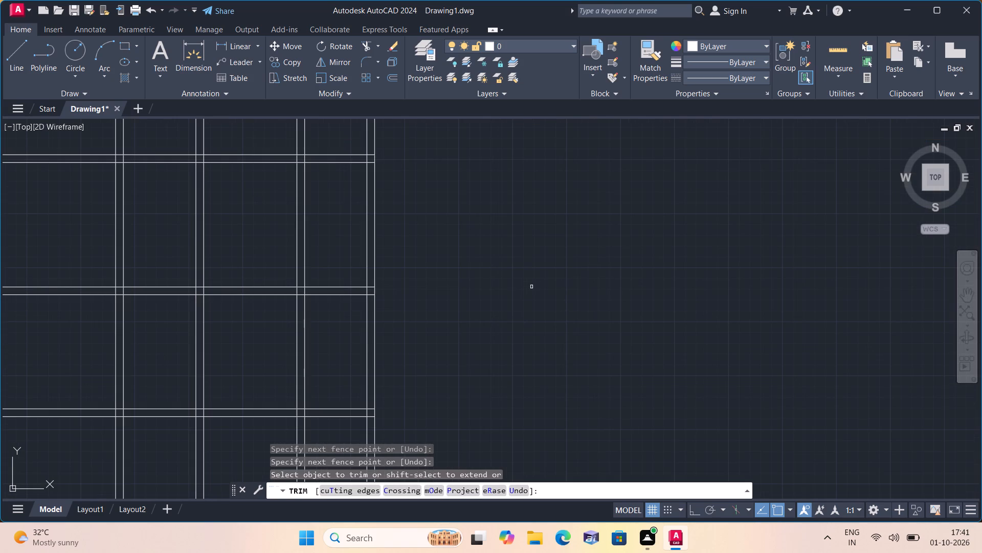
pyautogui.scroll(-3, 480, 264)
pyautogui.scroll(2, 483, 248)
pyautogui.middleClick(472, 233)
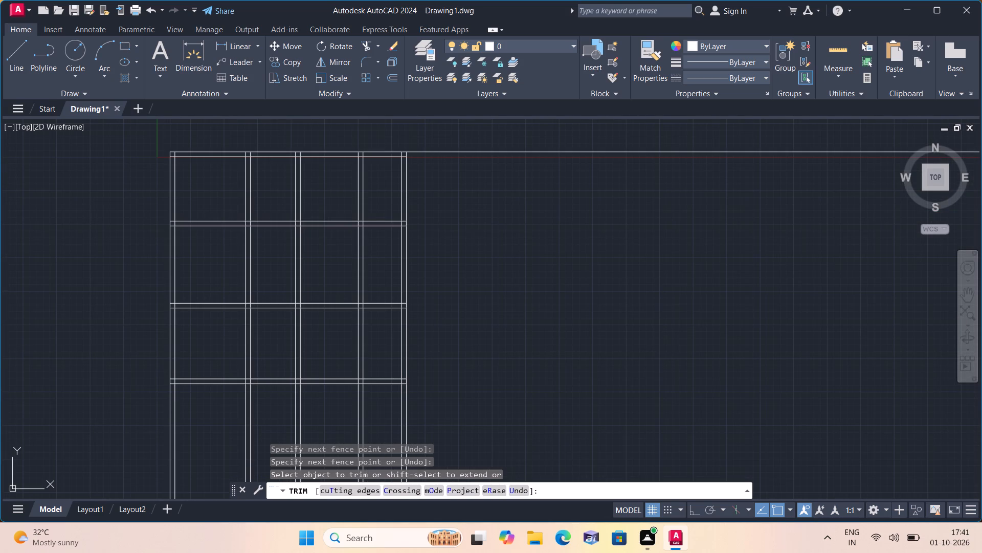
pyautogui.scroll(-1, 472, 234)
pyautogui.middleClick(472, 234)
pyautogui.scroll(-1, 472, 234)
pyautogui.scroll(2, 467, 230)
pyautogui.middleClick(455, 215)
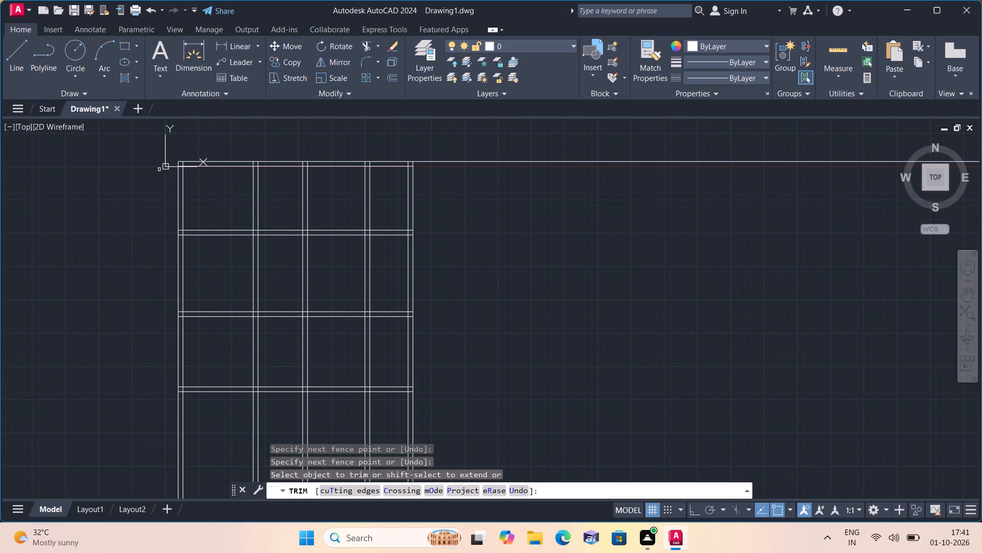
pyautogui.scroll(2, 201, 160)
pyautogui.scroll(2, 156, 180)
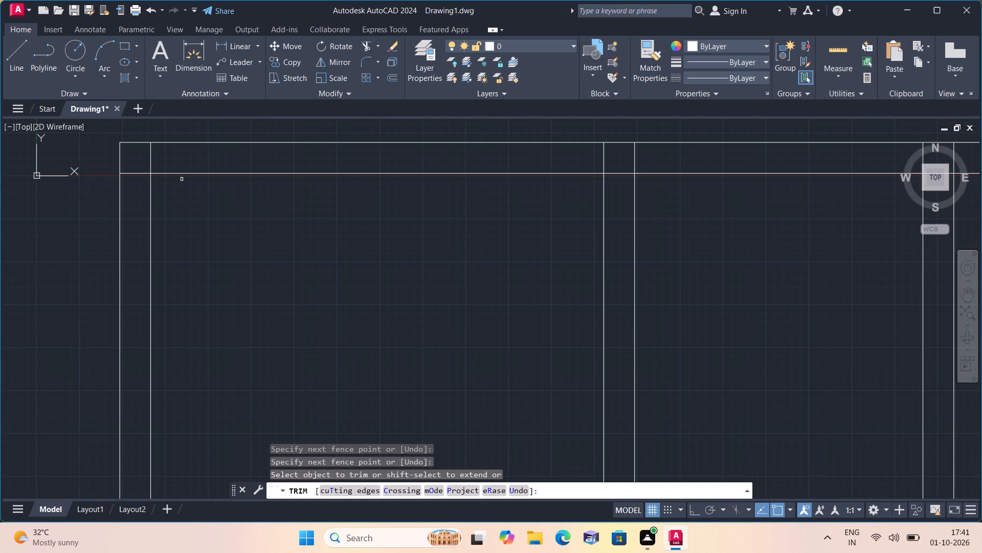
pyautogui.click(153, 159)
pyautogui.click(135, 179)
# Trim the crossing lines where the first interior vertical wall meets the top wall to open the T-junction.
pyautogui.scroll(-2, 135, 179)
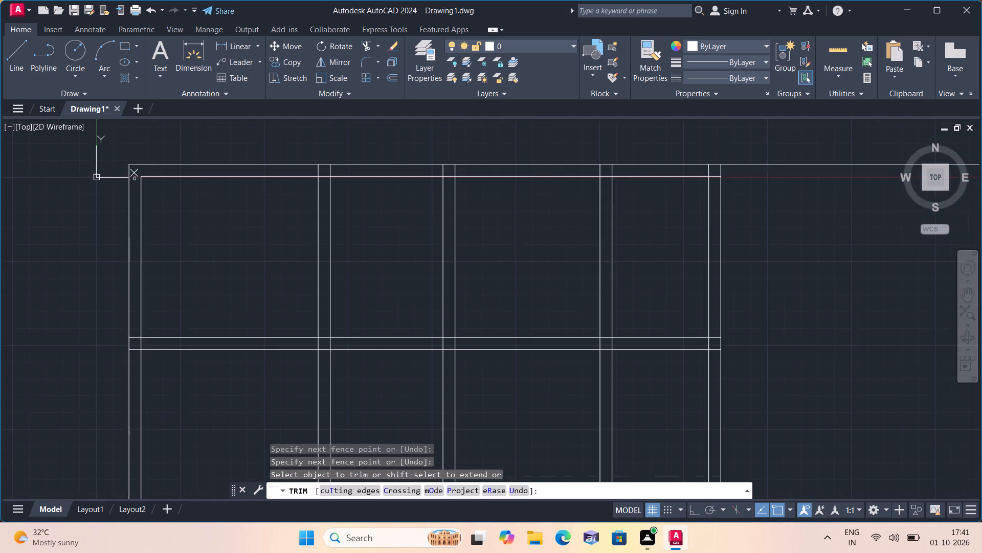
pyautogui.scroll(-1, 144, 167)
pyautogui.scroll(3, 304, 172)
pyautogui.click(223, 159)
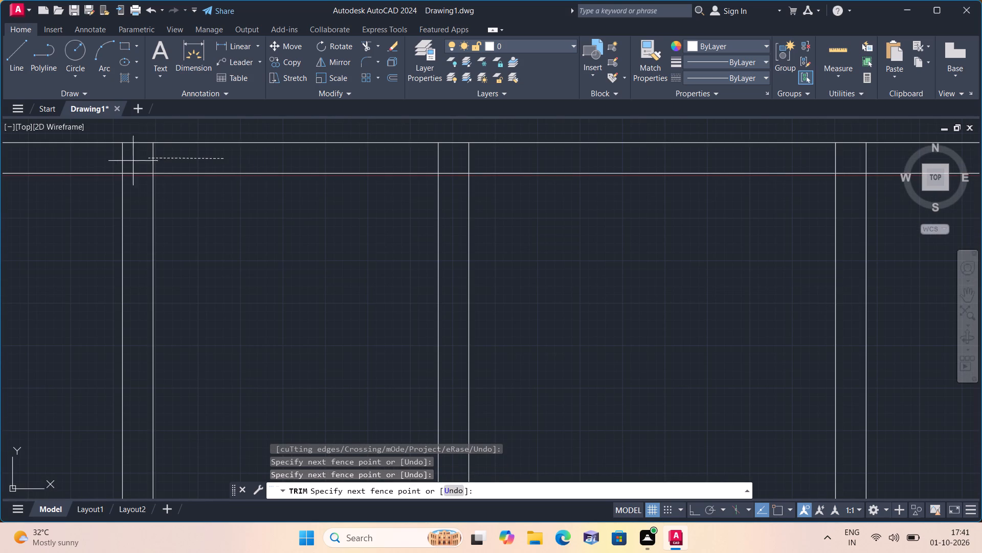
pyautogui.click(90, 165)
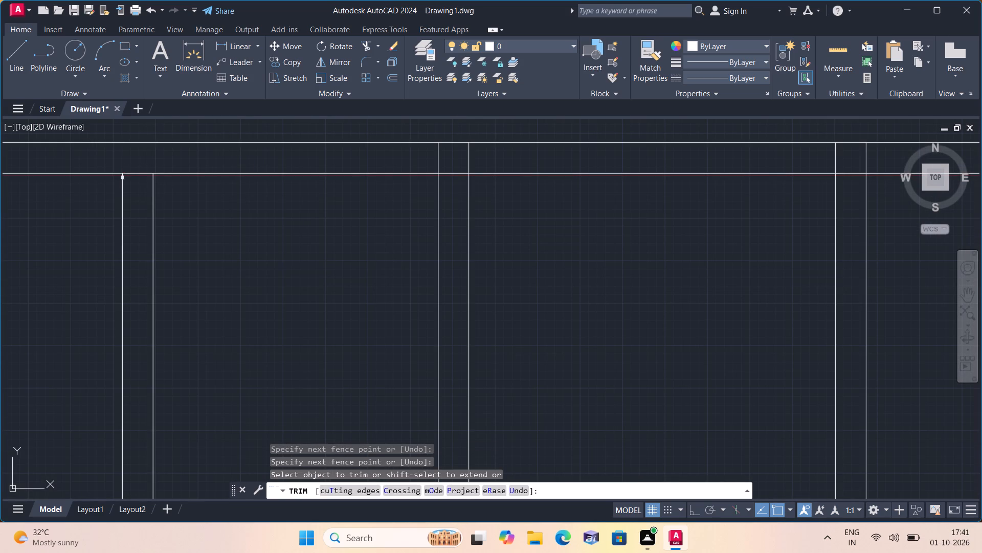
pyautogui.click(133, 174)
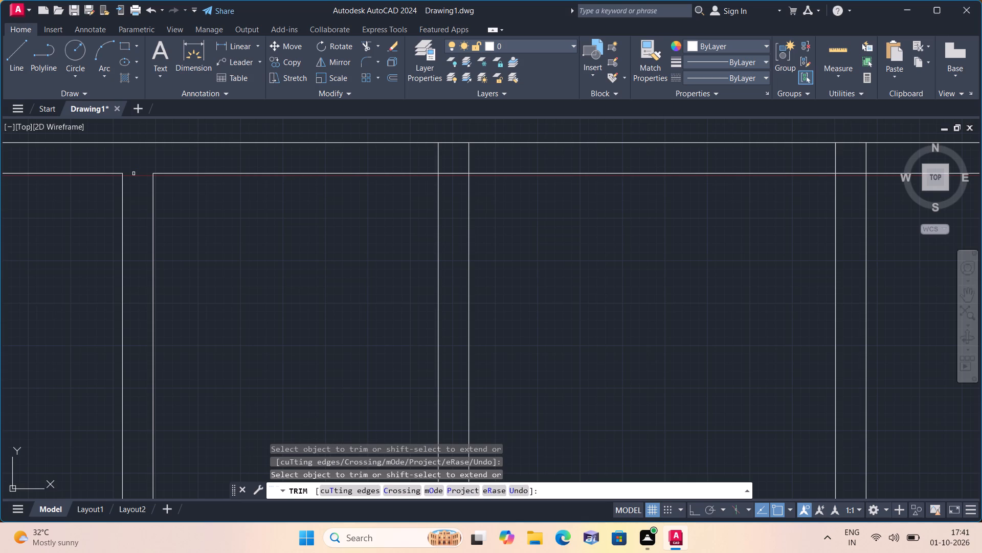
# Trim the crossing lines where the second interior vertical wall meets the top wall to open the T-junction.
pyautogui.scroll(-3, 218, 161)
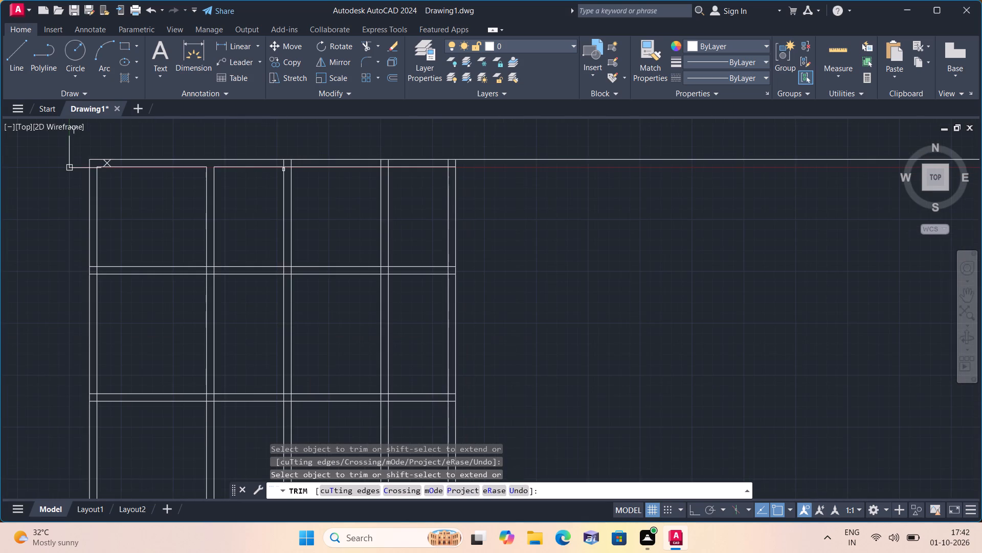
pyautogui.scroll(3, 285, 169)
pyautogui.click(261, 148)
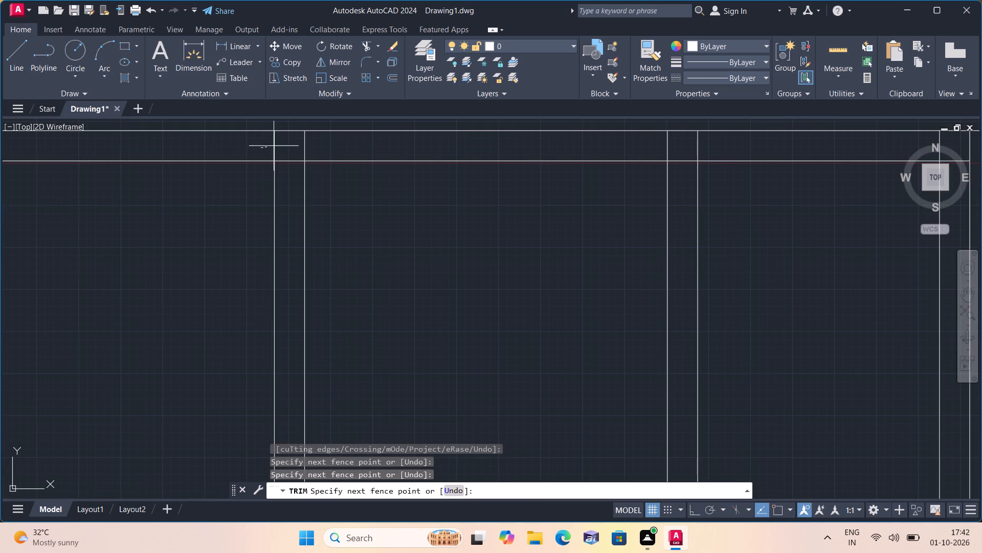
pyautogui.click(364, 139)
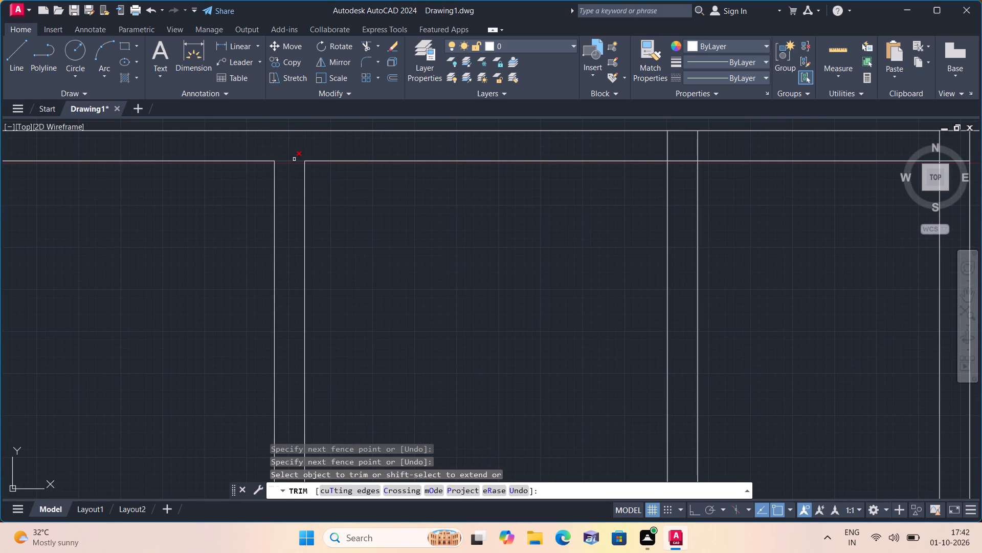
pyautogui.click(294, 160)
# Trim the crossing lines where the third interior vertical wall meets the top wall to open the T-junction.
pyautogui.scroll(-2, 294, 160)
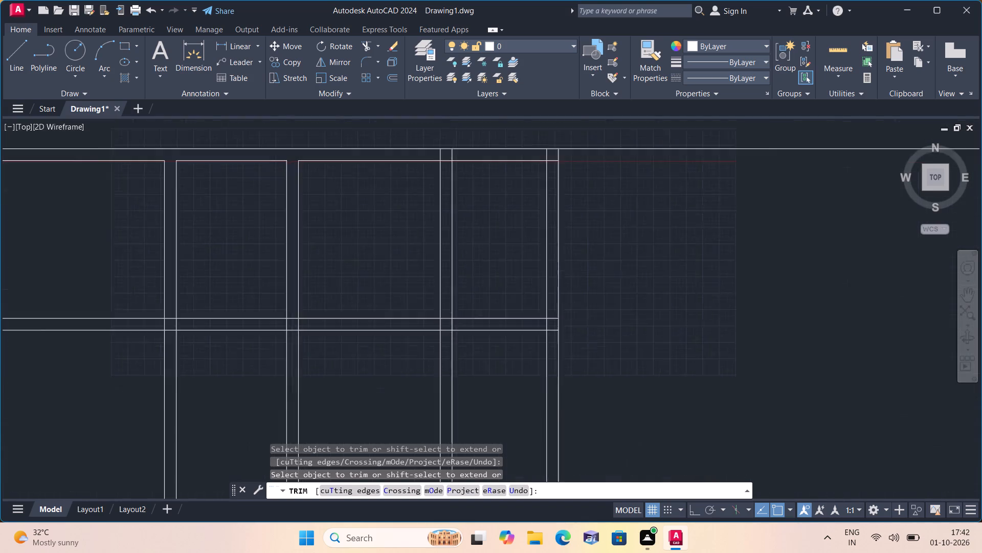
pyautogui.scroll(-2, 294, 160)
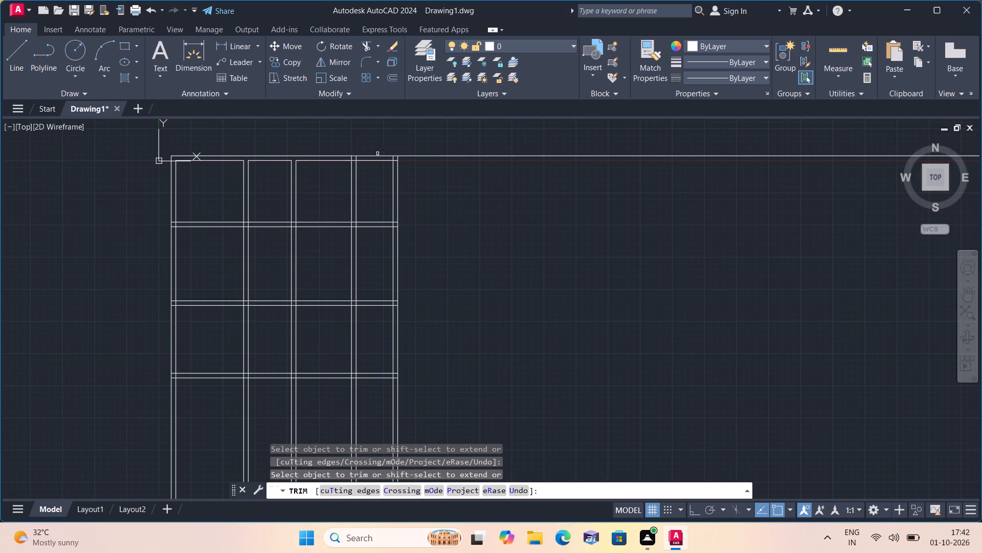
pyautogui.scroll(3, 377, 154)
pyautogui.click(310, 174)
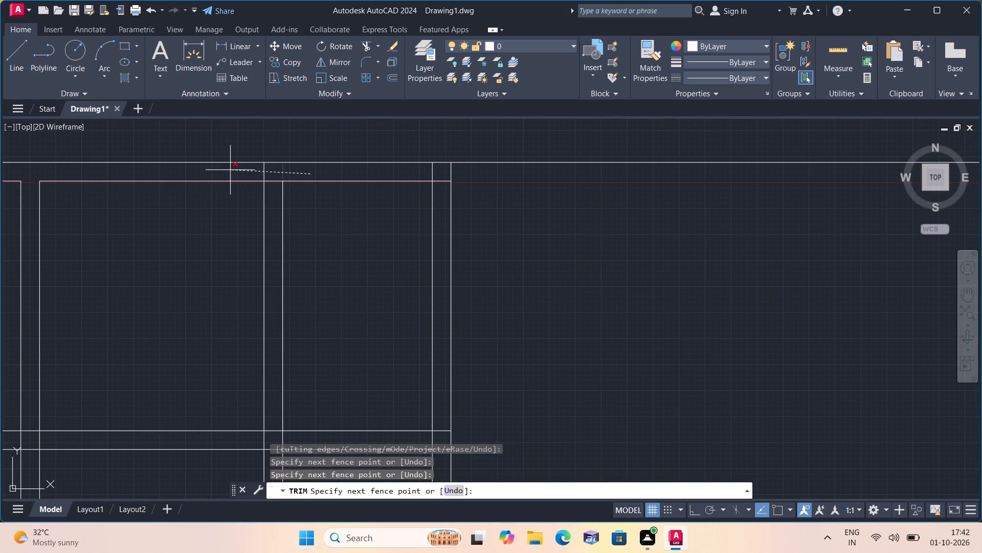
pyautogui.click(226, 170)
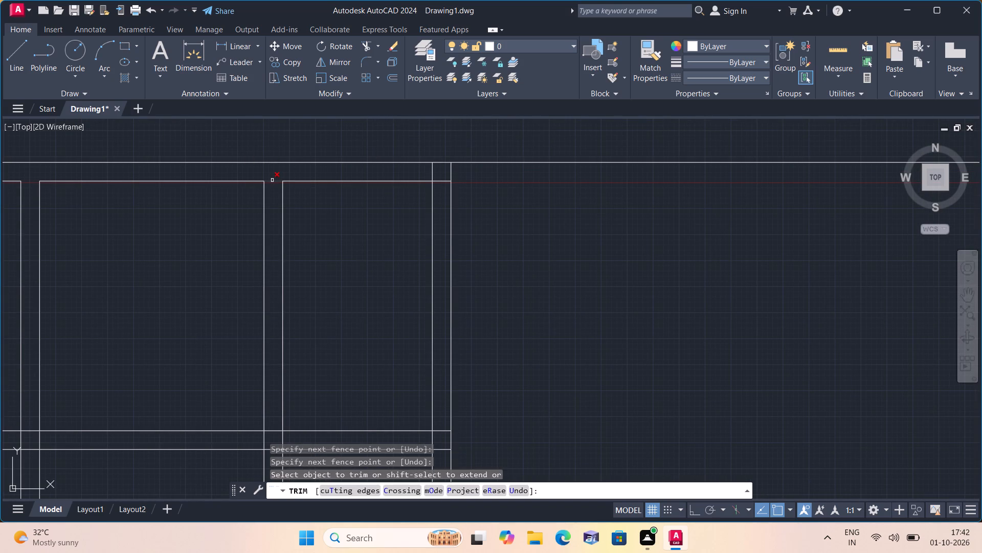
pyautogui.click(272, 180)
# Trim the crossing lines where the first interior horizontal wall meets the left outer wall to open the T-junction.
pyautogui.scroll(-3, 272, 182)
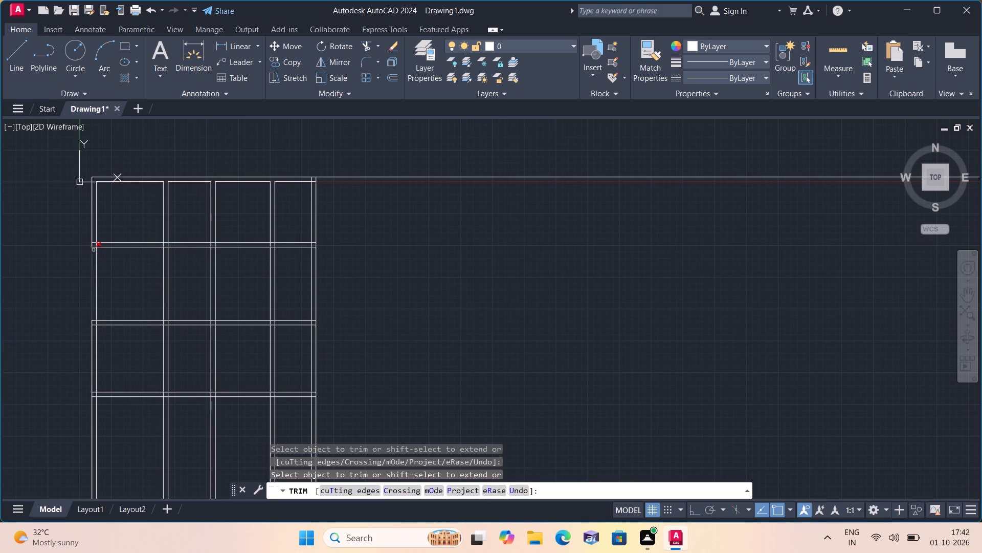
pyautogui.scroll(4, 92, 250)
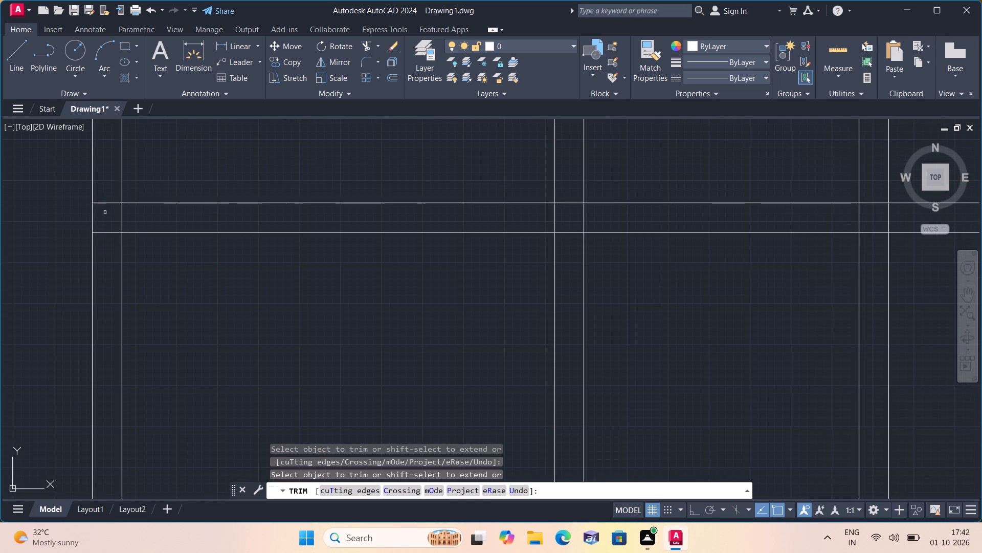
pyautogui.click(106, 198)
pyautogui.click(107, 239)
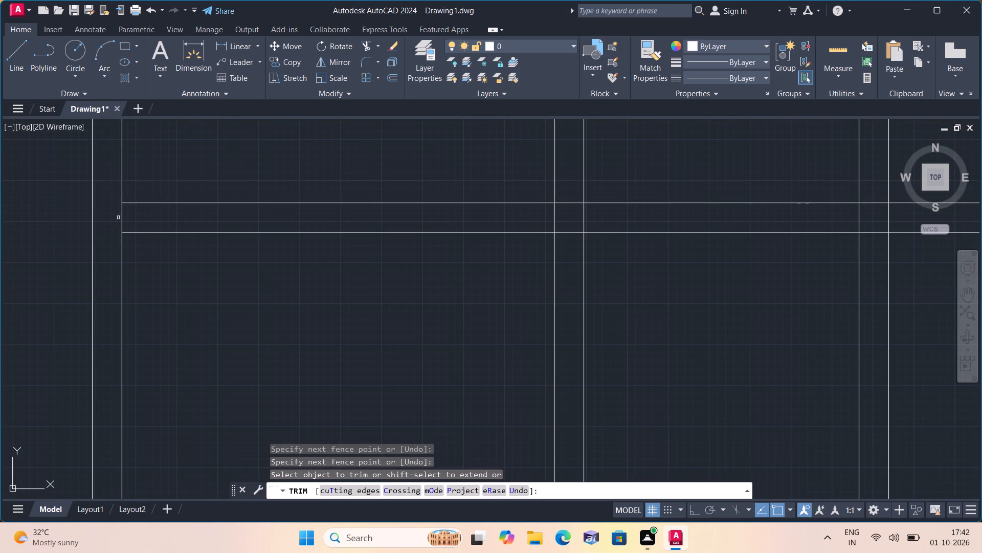
pyautogui.click(120, 218)
# Trim the short segments of the three interior vertical walls that cross inside the first interior horizontal wall.
pyautogui.scroll(-3, 120, 218)
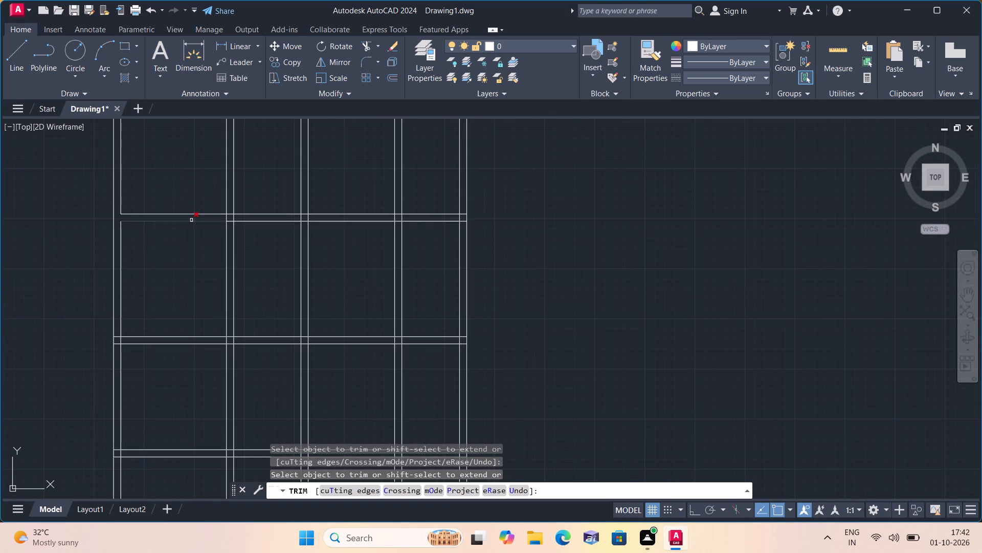
pyautogui.scroll(1, 191, 220)
pyautogui.scroll(-2, 173, 206)
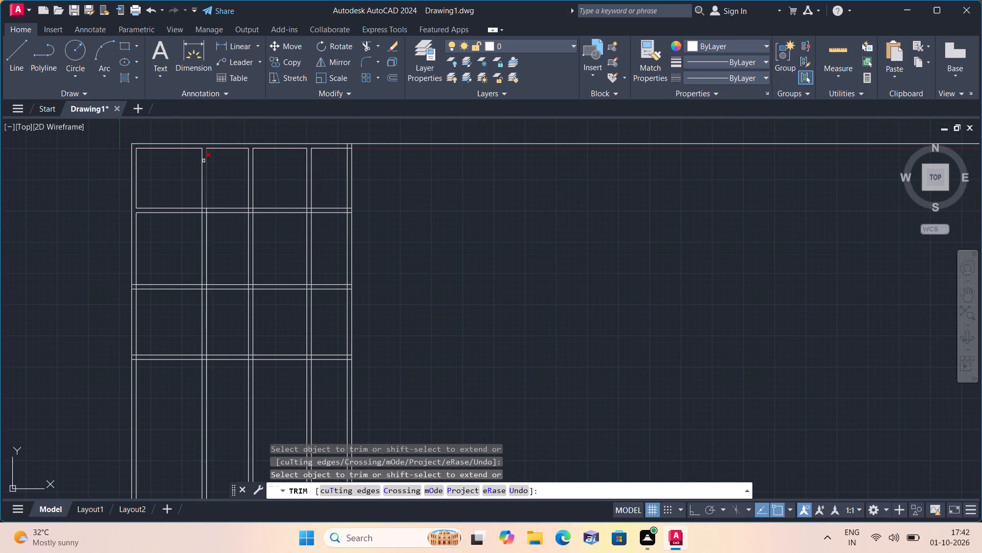
pyautogui.scroll(1, 198, 195)
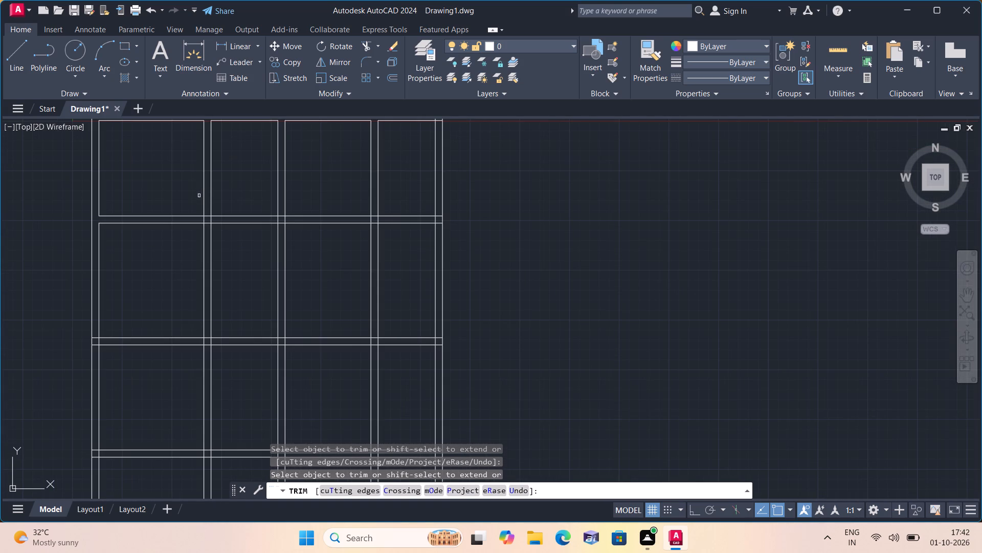
pyautogui.scroll(3, 208, 207)
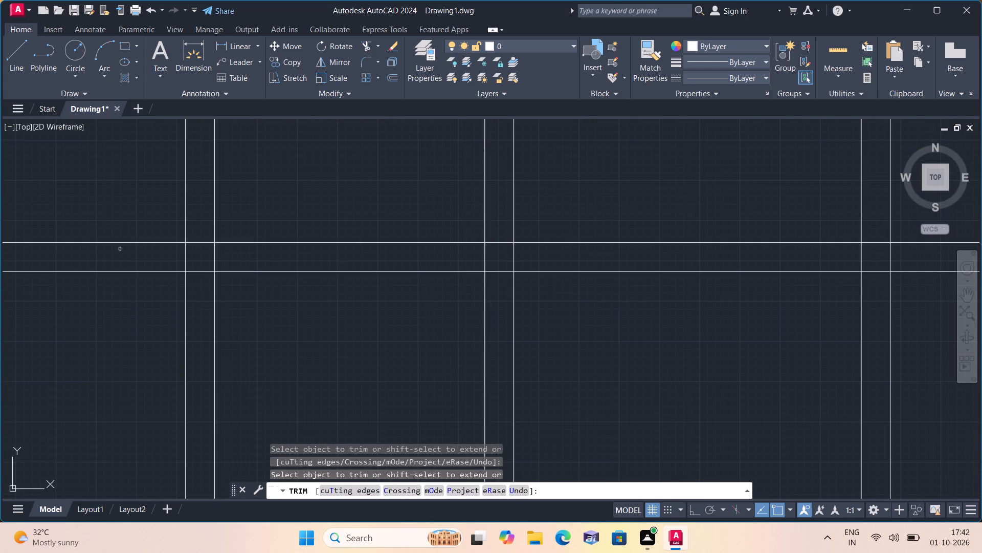
pyautogui.click(167, 253)
pyautogui.scroll(-4, 462, 254)
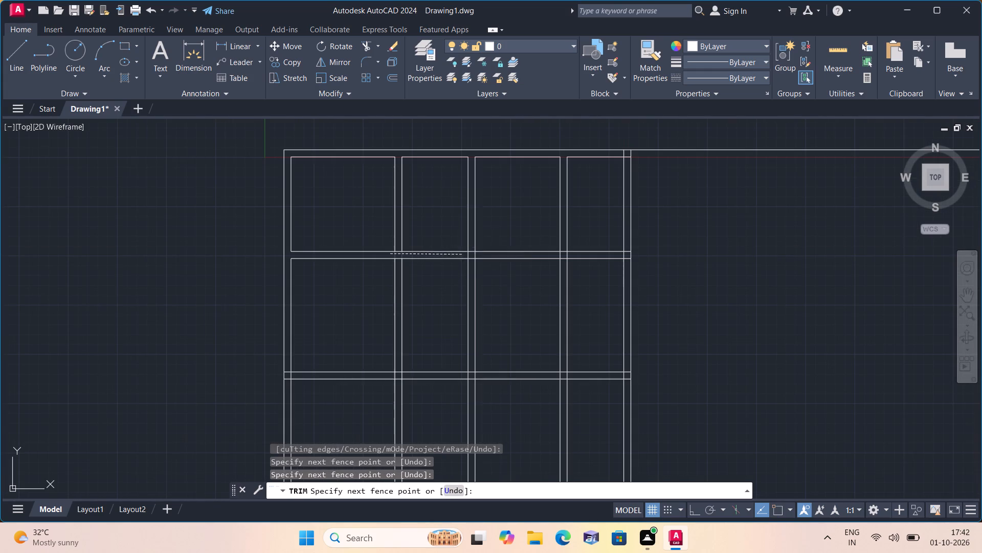
pyautogui.click(577, 256)
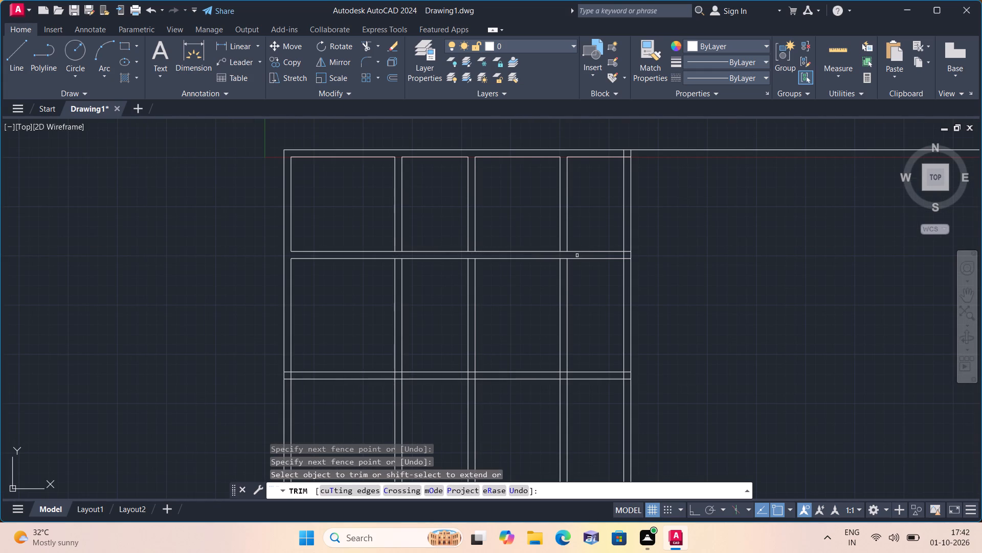
# Trim away the three interior vertical walls between the first and second interior horizontal walls, leaving one open space.
pyautogui.scroll(-1, 577, 256)
pyautogui.click(578, 289)
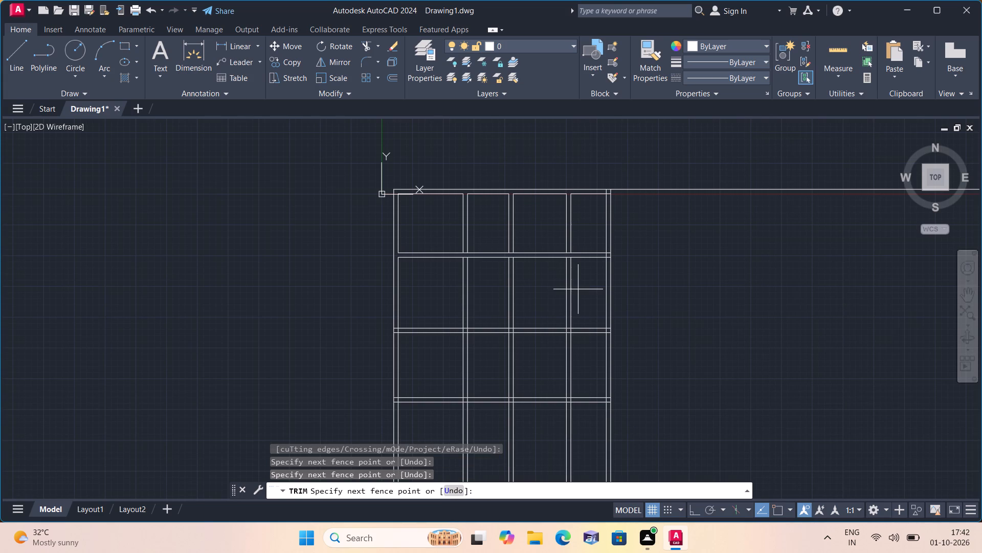
pyautogui.click(460, 282)
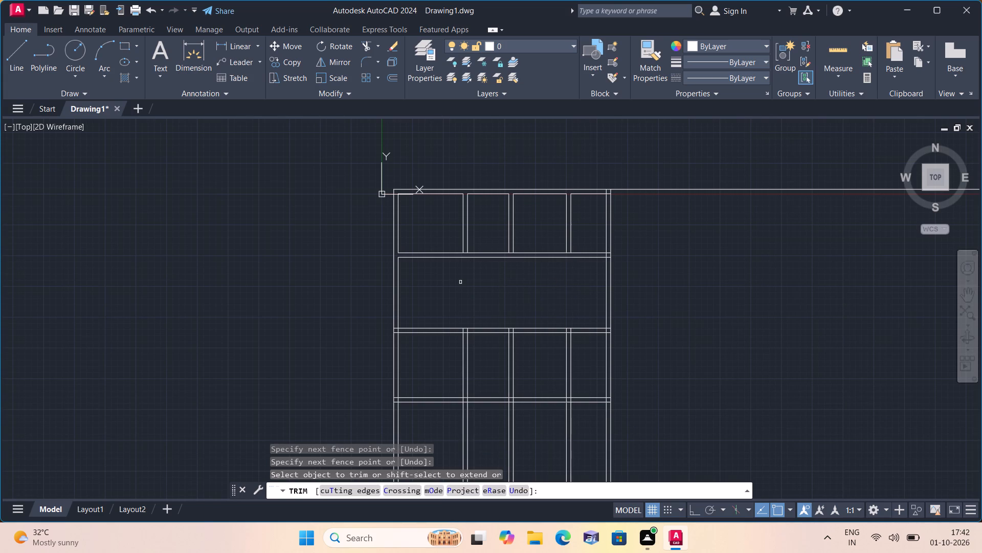
# Trim away the three interior vertical walls between the second and third interior horizontal walls.
pyautogui.scroll(-1, 460, 282)
pyautogui.scroll(4, 461, 332)
pyautogui.click(445, 333)
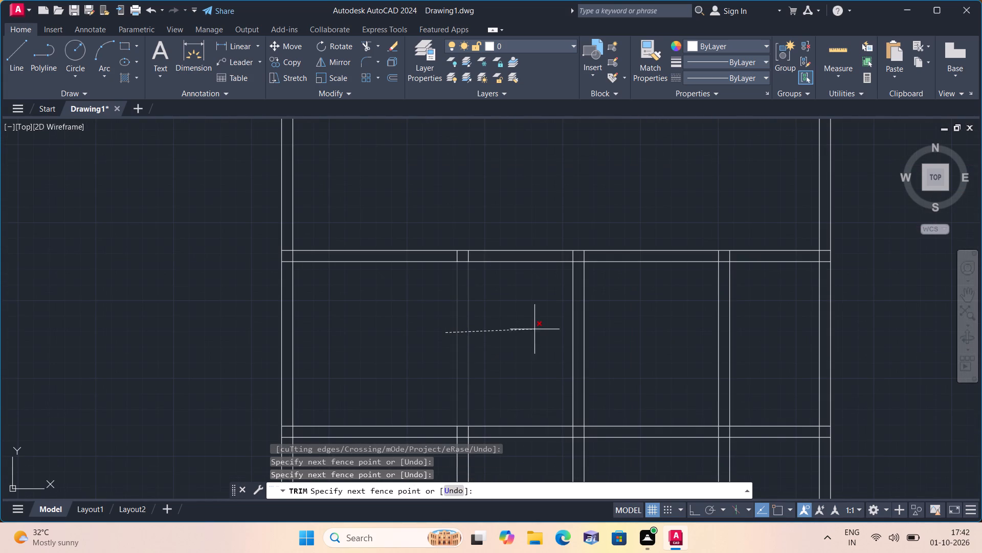
pyautogui.click(732, 325)
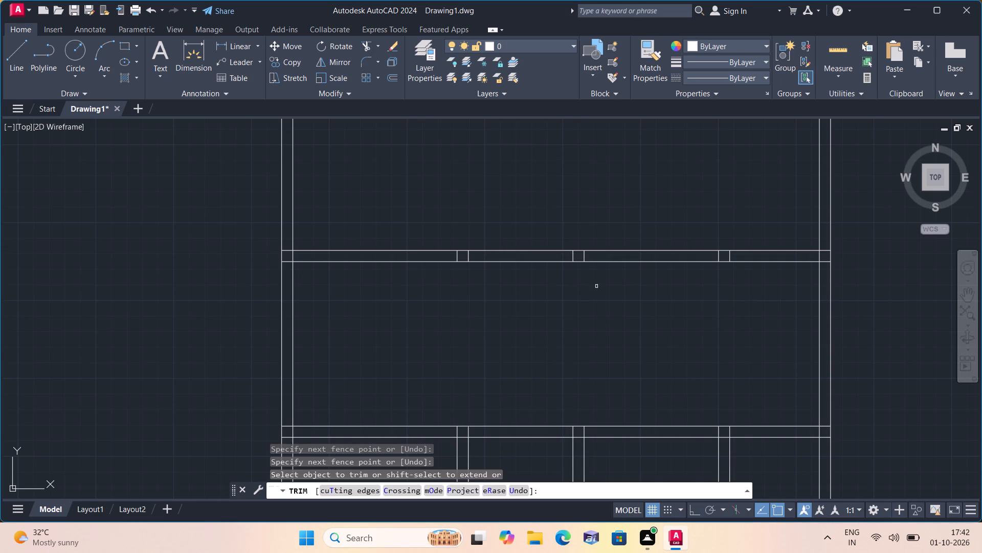
# Trim the short segments of the three interior vertical walls that cross inside the second interior horizontal wall.
pyautogui.scroll(3, 729, 260)
pyautogui.click(730, 258)
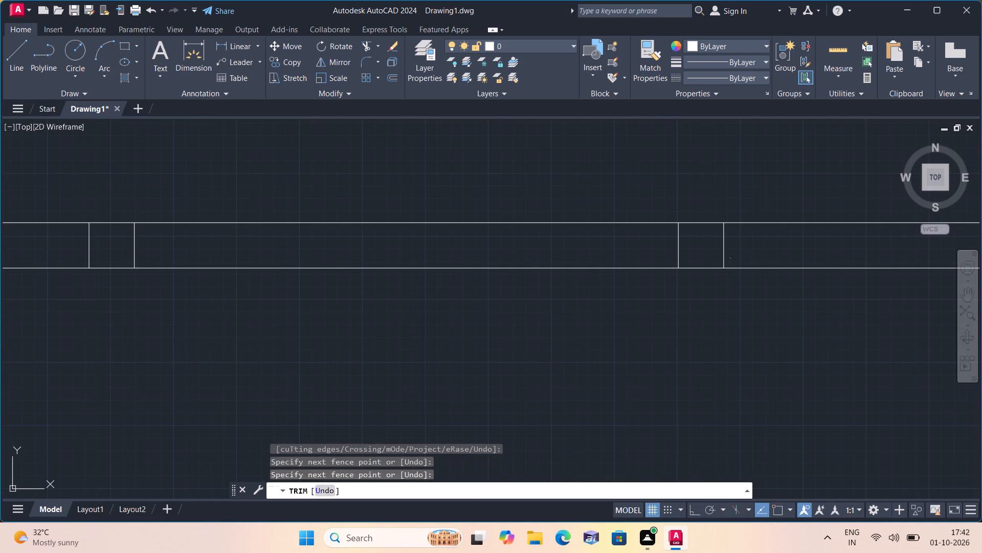
pyautogui.click(602, 245)
pyautogui.scroll(-2, 602, 245)
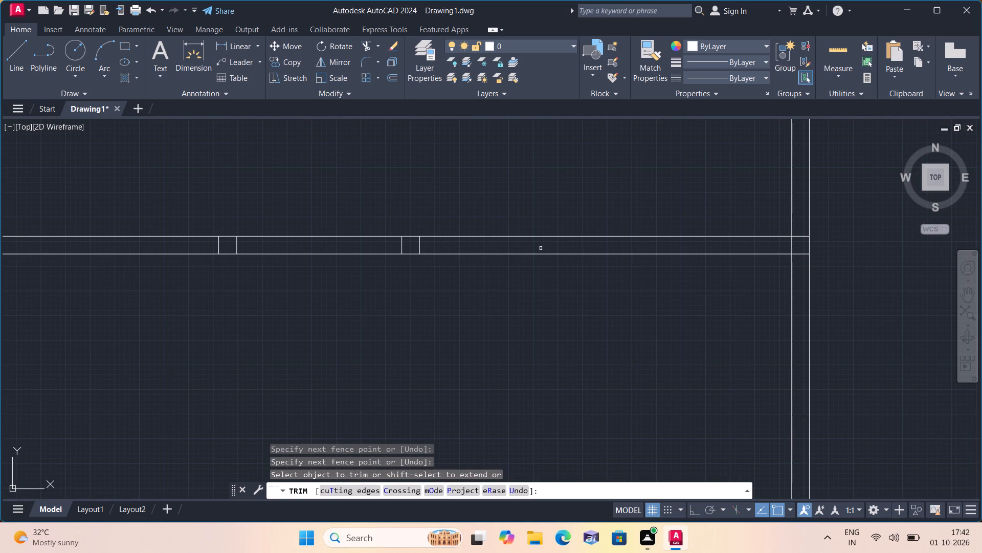
pyautogui.click(445, 243)
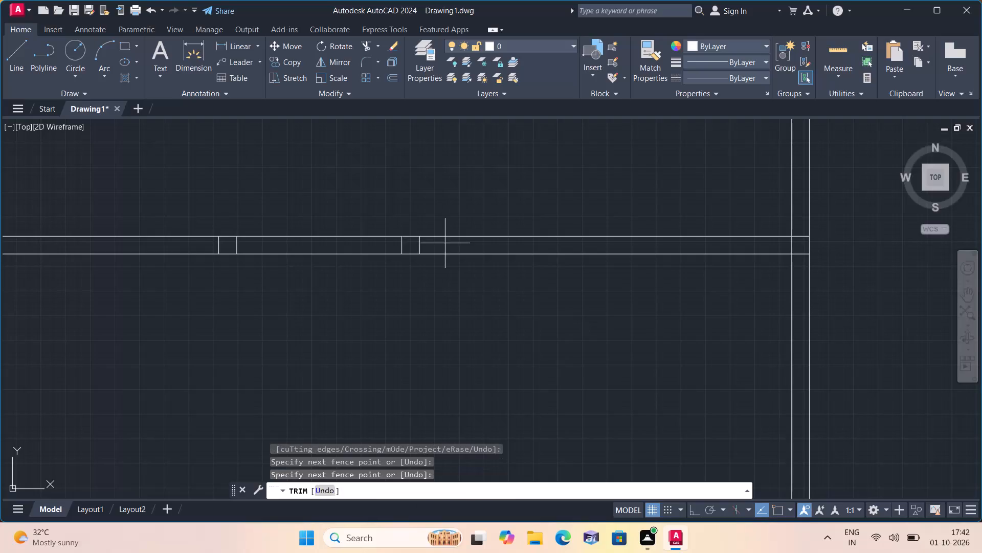
pyautogui.click(374, 247)
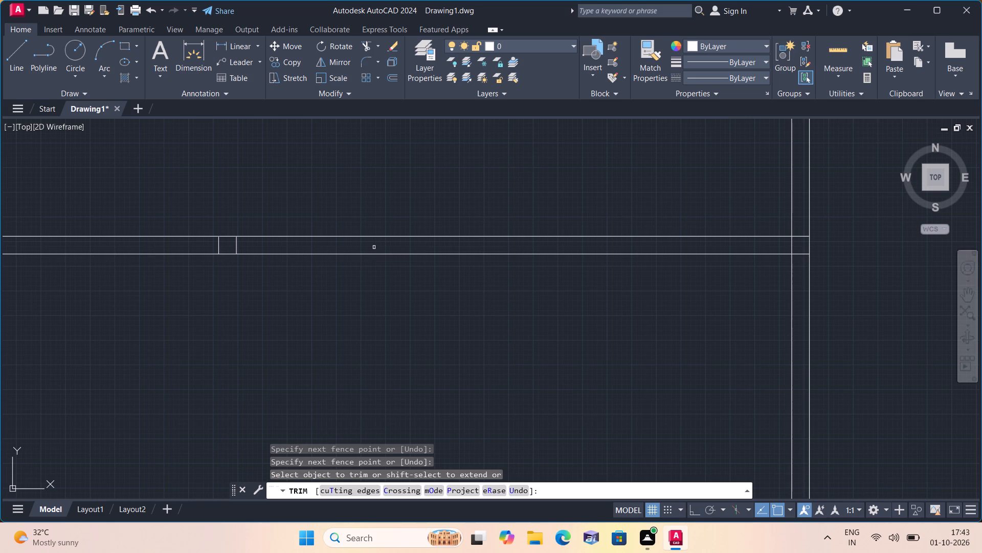
pyautogui.scroll(1, 259, 245)
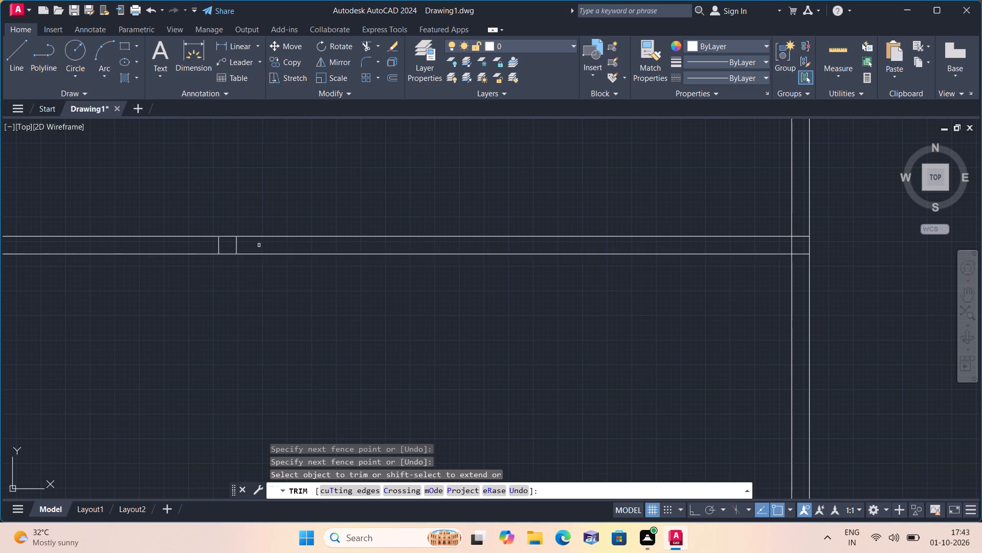
pyautogui.scroll(1, 259, 245)
pyautogui.click(259, 245)
pyautogui.click(106, 257)
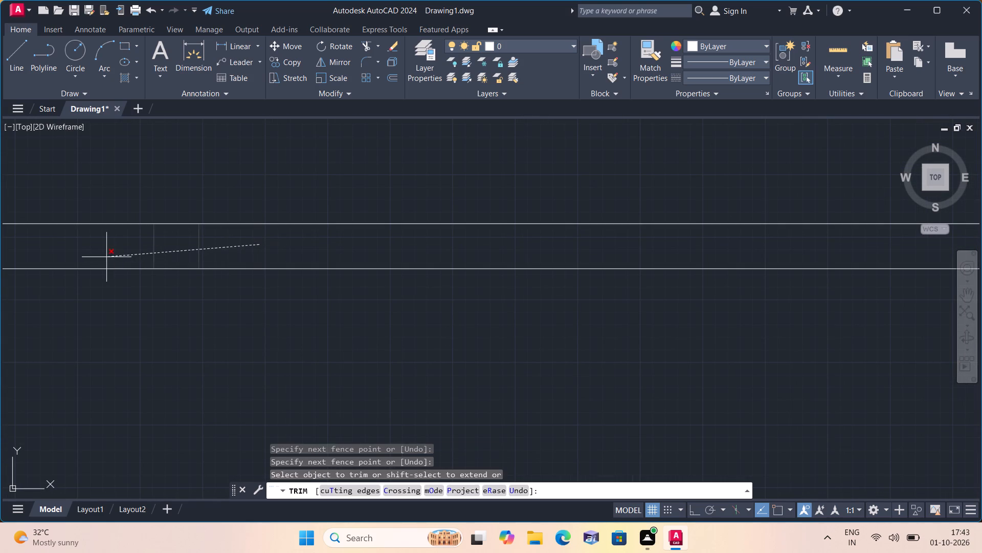
# Trim the crossing lines where the second interior horizontal wall meets the left outer wall to open the T-junction.
pyautogui.scroll(-4, 106, 257)
pyautogui.moveTo(121, 304); pyautogui.dragTo(143, 295, button='middle')
pyautogui.scroll(-1, 126, 300)
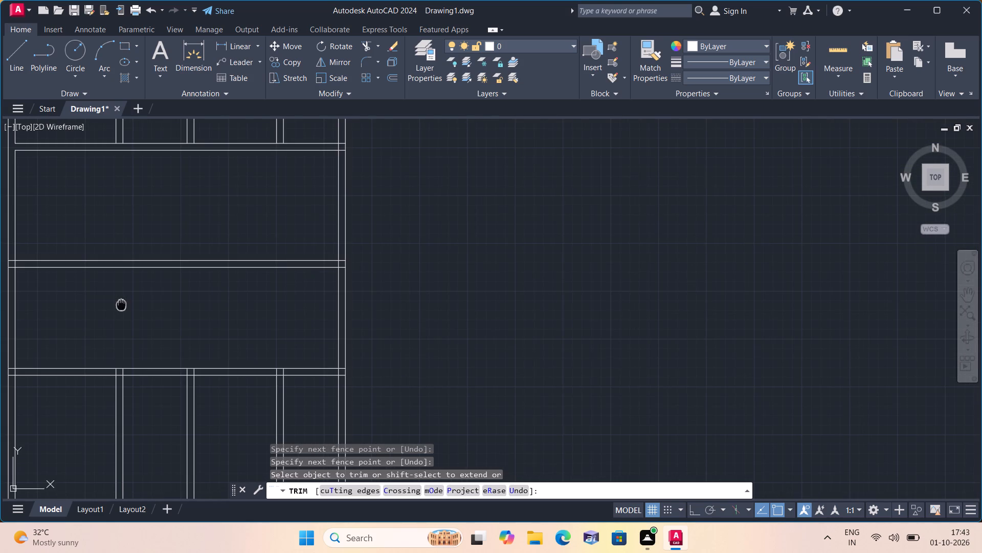
pyautogui.moveTo(143, 295); pyautogui.dragTo(265, 280, button='middle')
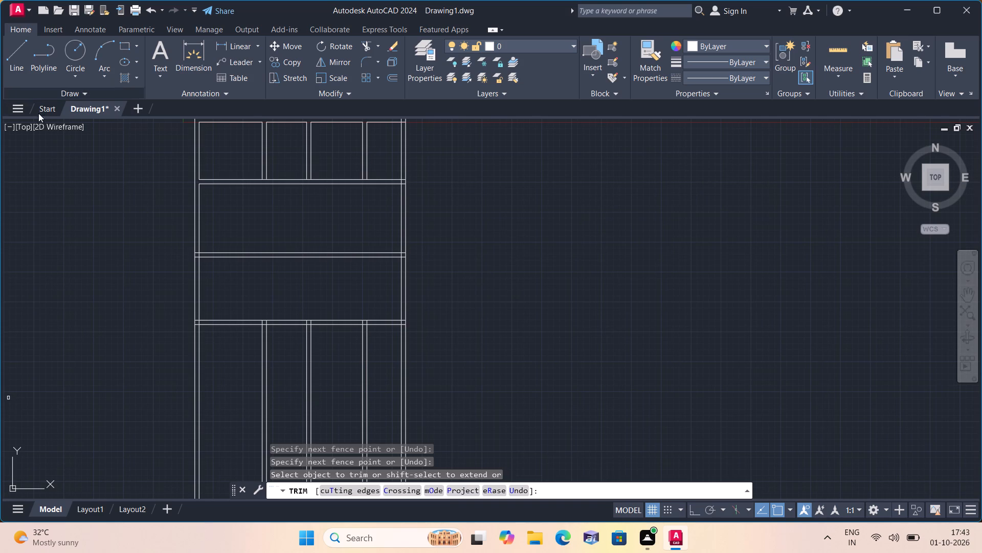
pyautogui.scroll(1, 181, 246)
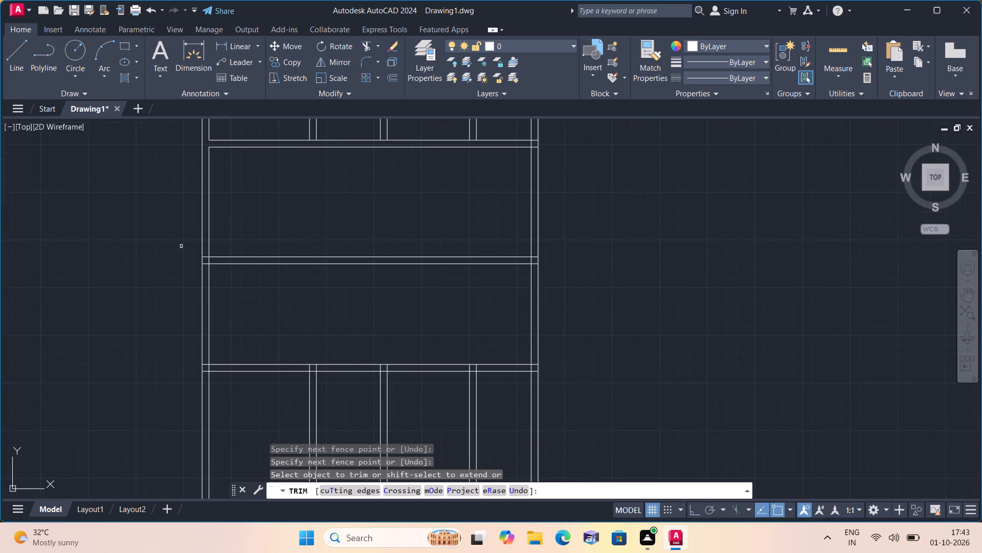
pyautogui.scroll(3, 182, 247)
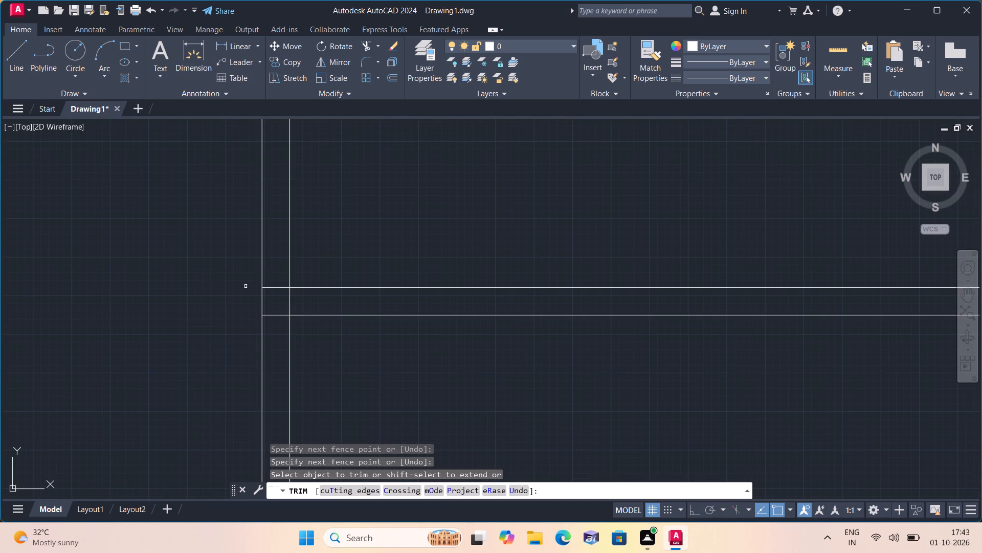
pyautogui.click(266, 287)
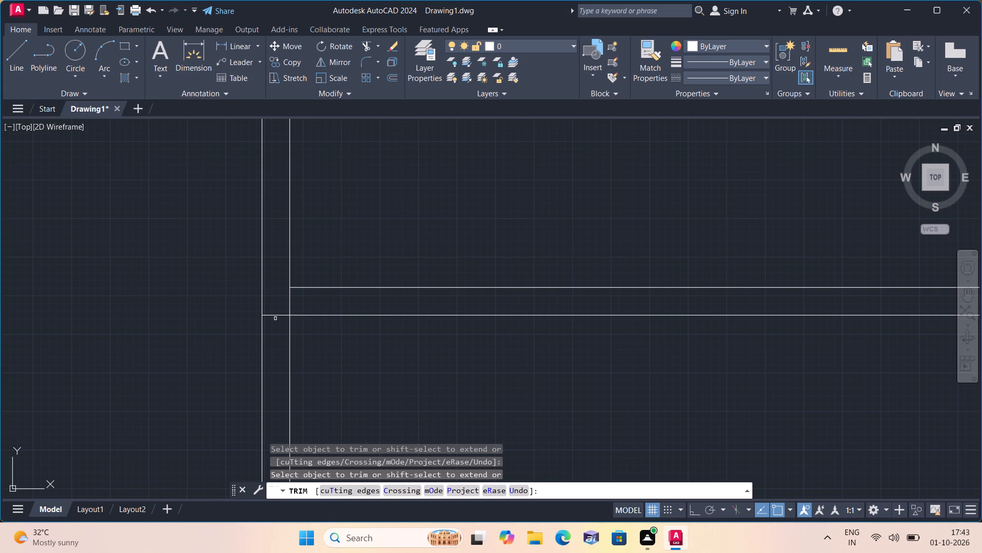
pyautogui.click(277, 314)
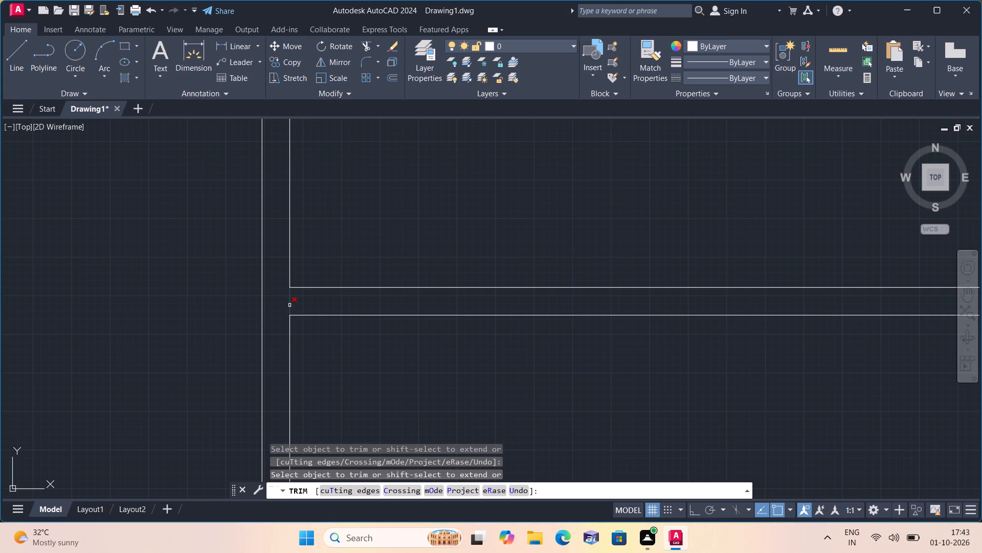
pyautogui.click(289, 305)
pyautogui.scroll(-4, 247, 301)
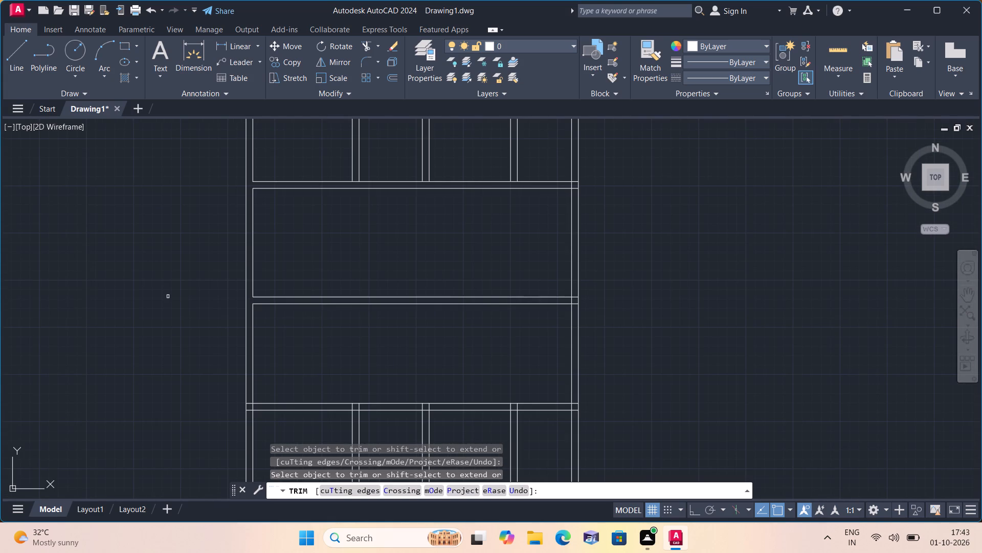
pyautogui.press('Escape')
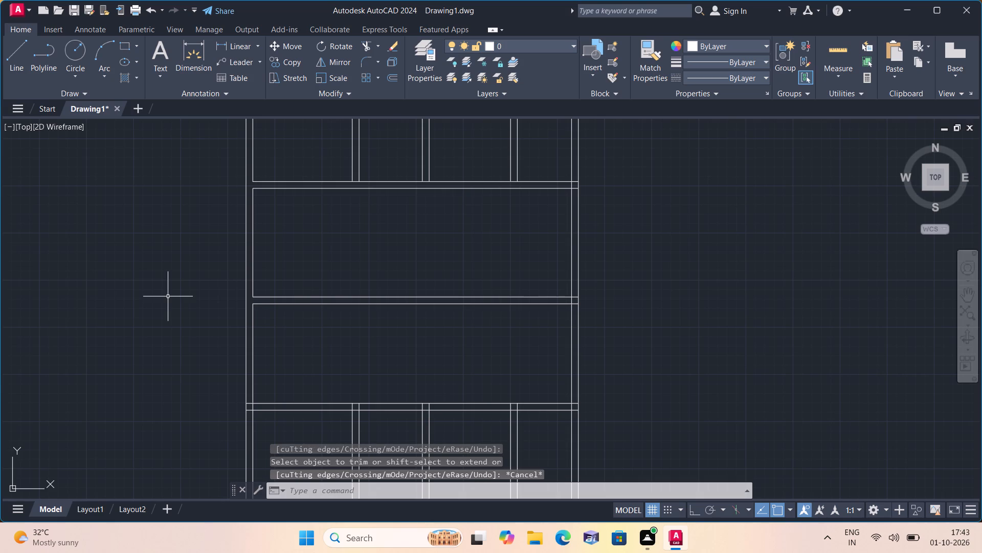
# Offset the first interior horizontal wall's lower line 6' downward, and offset that new line 9" downward to form a partition wall.
pyautogui.write('off')
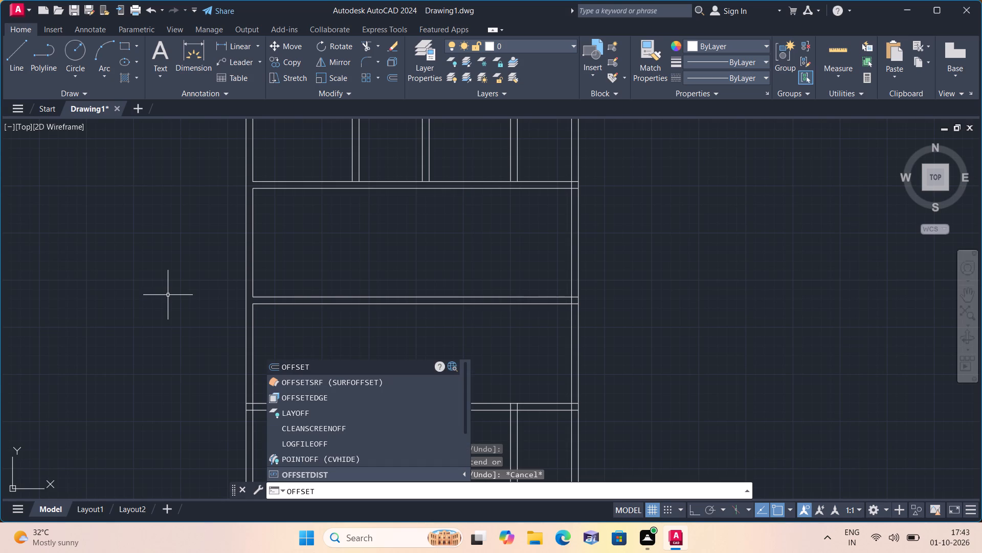
pyautogui.press('space')
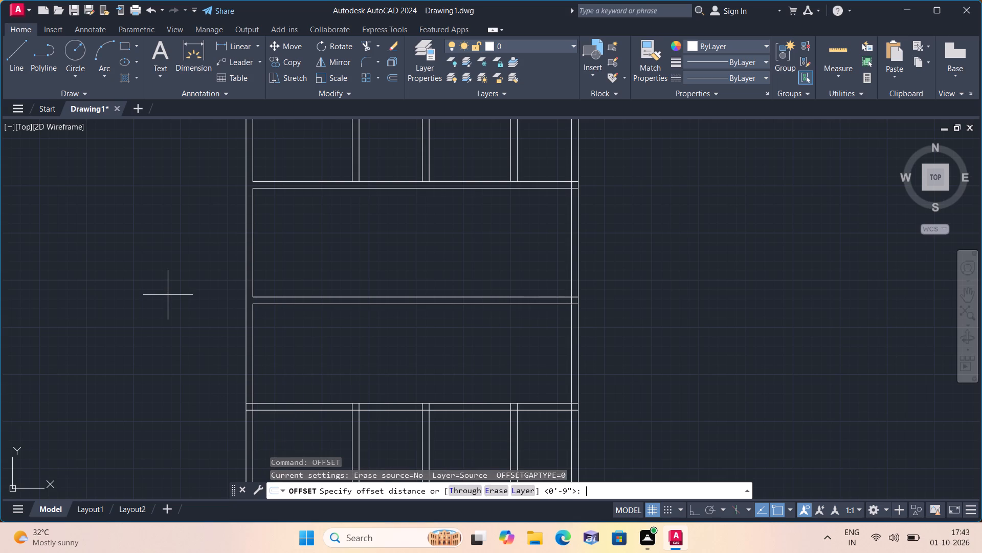
pyautogui.write("6'")
pyautogui.press('space')
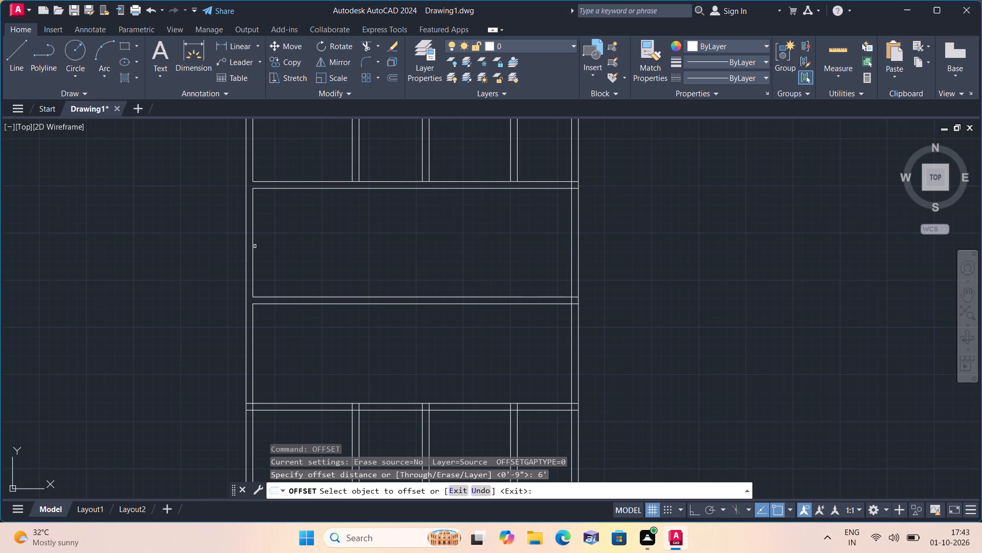
pyautogui.click(366, 188)
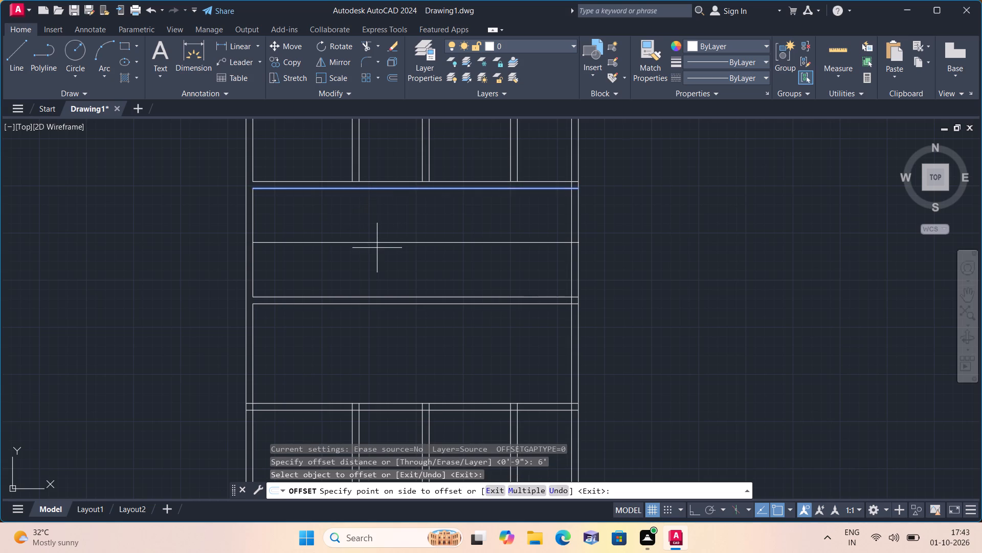
pyautogui.click(377, 247)
pyautogui.press('space')
pyautogui.press('space')
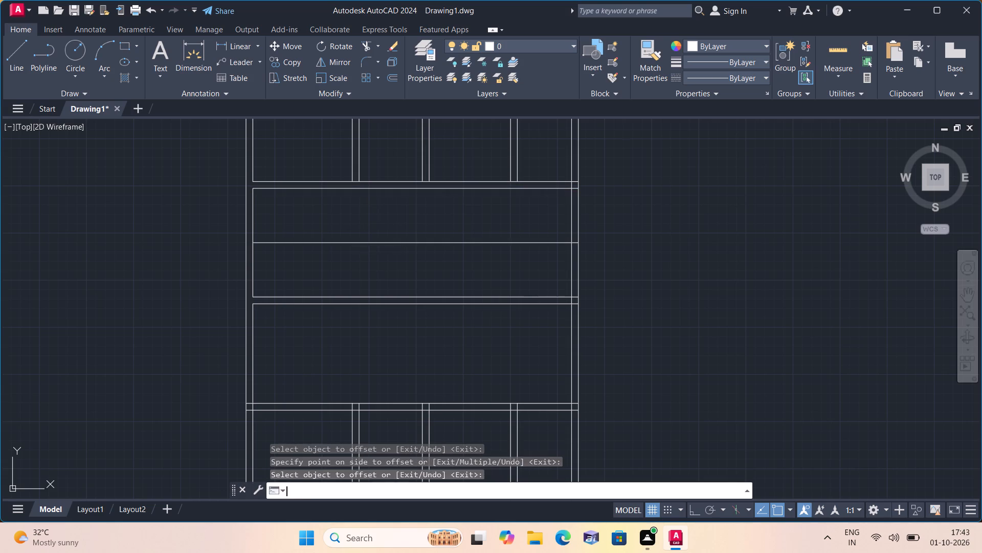
pyautogui.press('9')
pyautogui.hotkey('shift', '"')
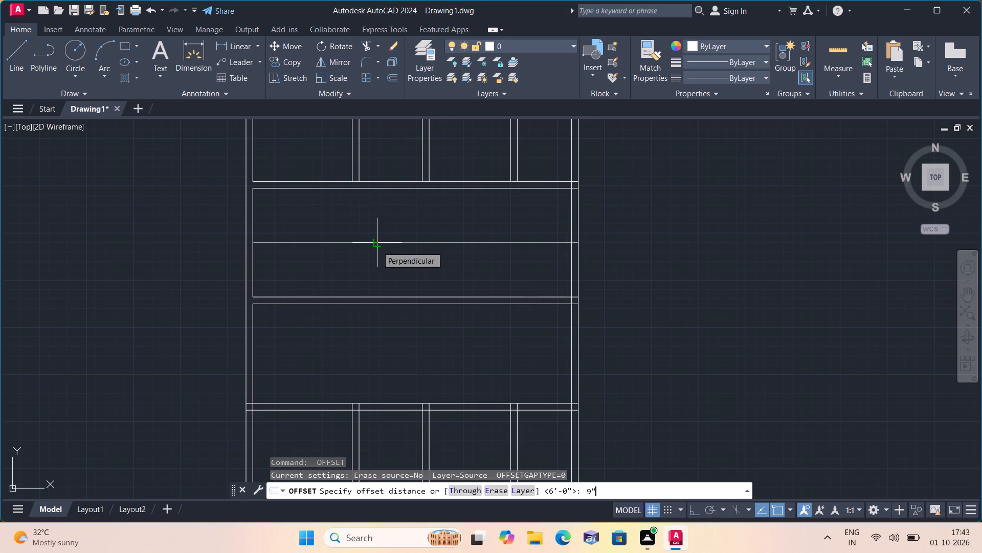
pyautogui.press('space')
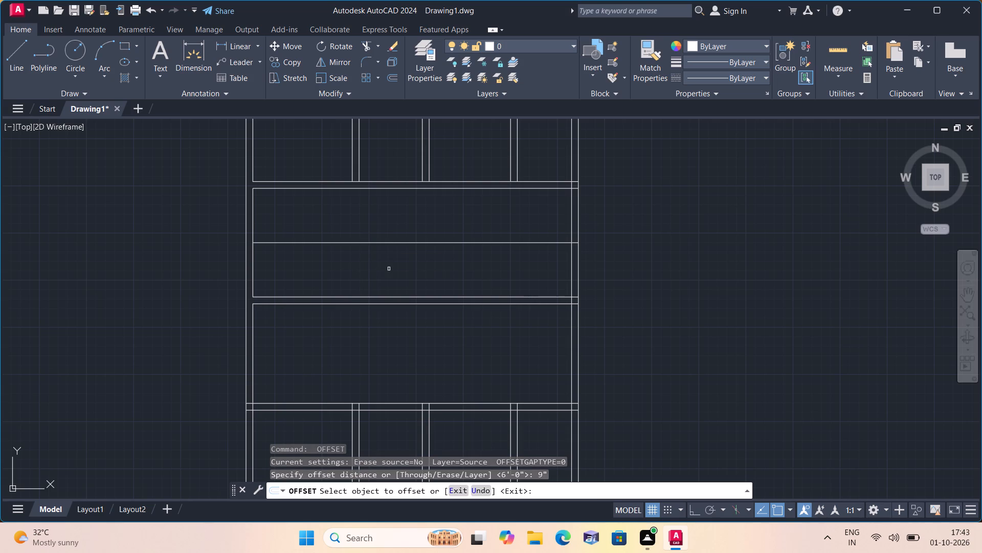
pyautogui.click(403, 241)
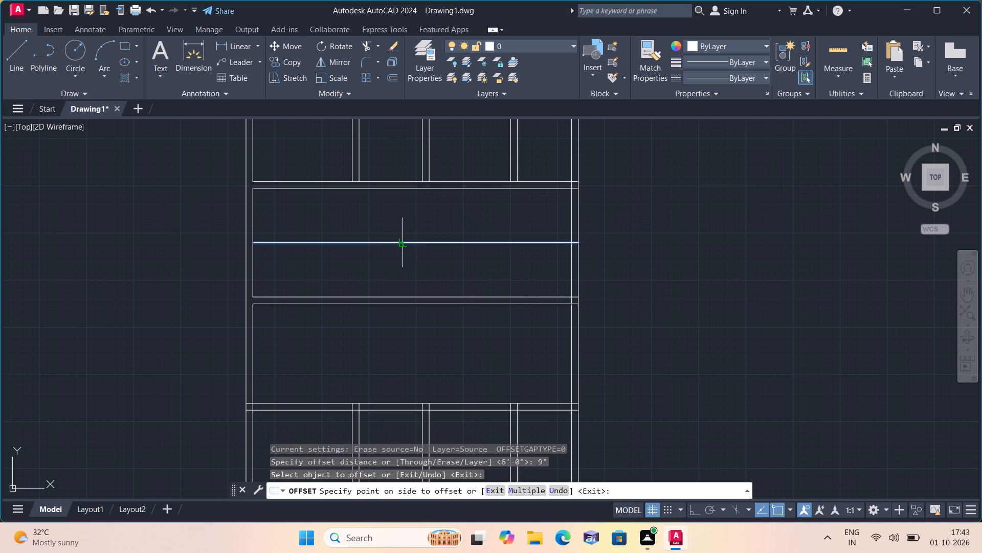
pyautogui.click(402, 259)
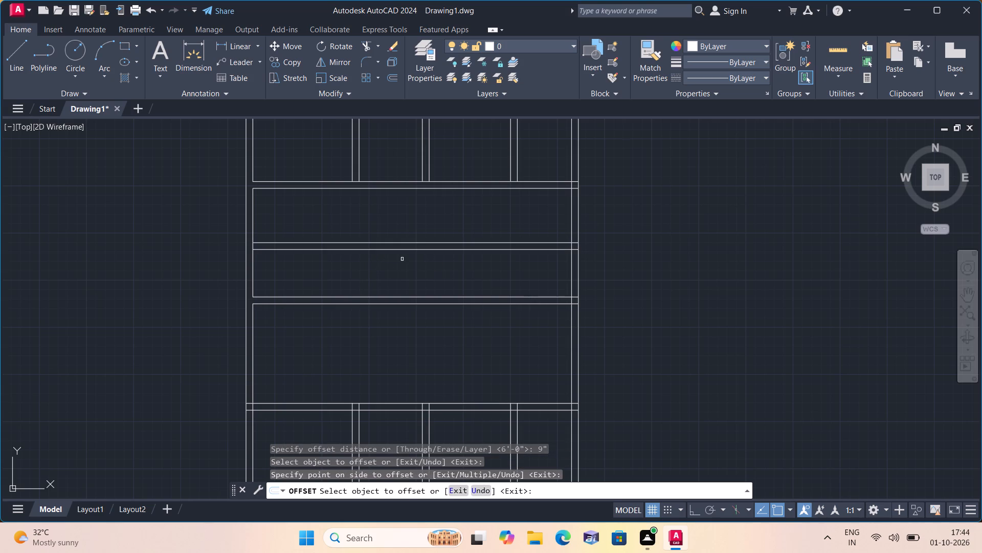
pyautogui.press('space')
# Offset the left outer wall's inner line 4' into the space below the first horizontal wall, and offset that copy 9" further inward.
pyautogui.press('space')
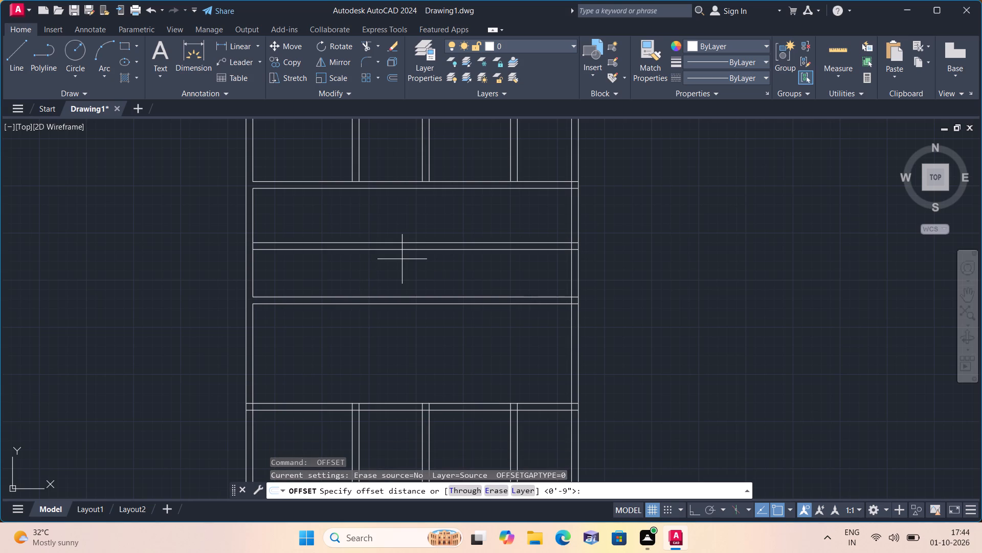
pyautogui.write("4'")
pyautogui.press('space')
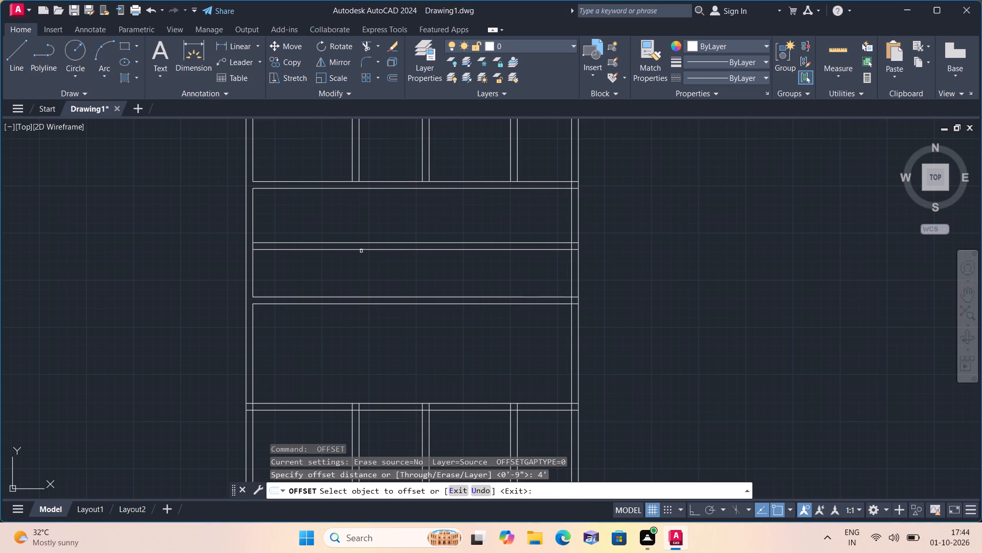
pyautogui.click(252, 201)
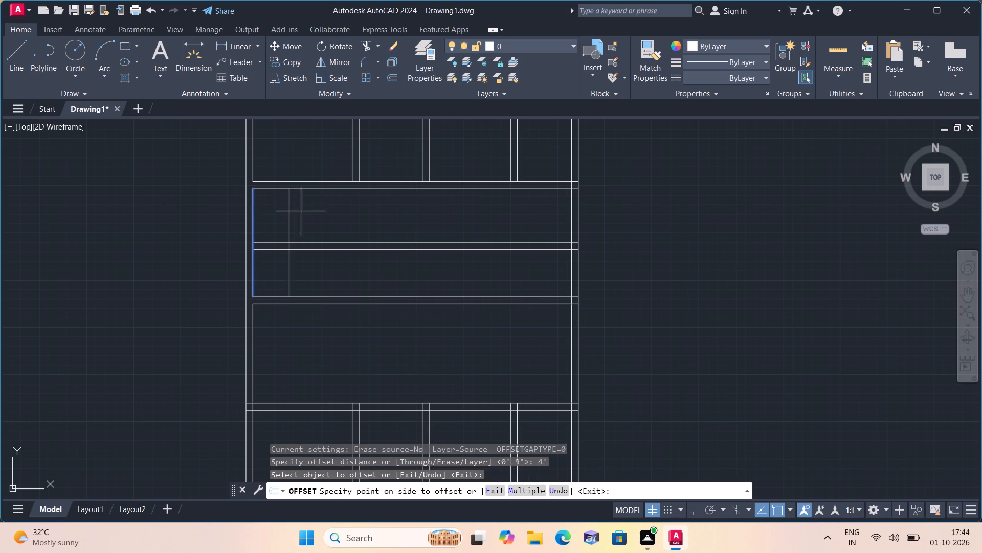
pyautogui.click(305, 212)
pyautogui.press('space')
pyautogui.press('space')
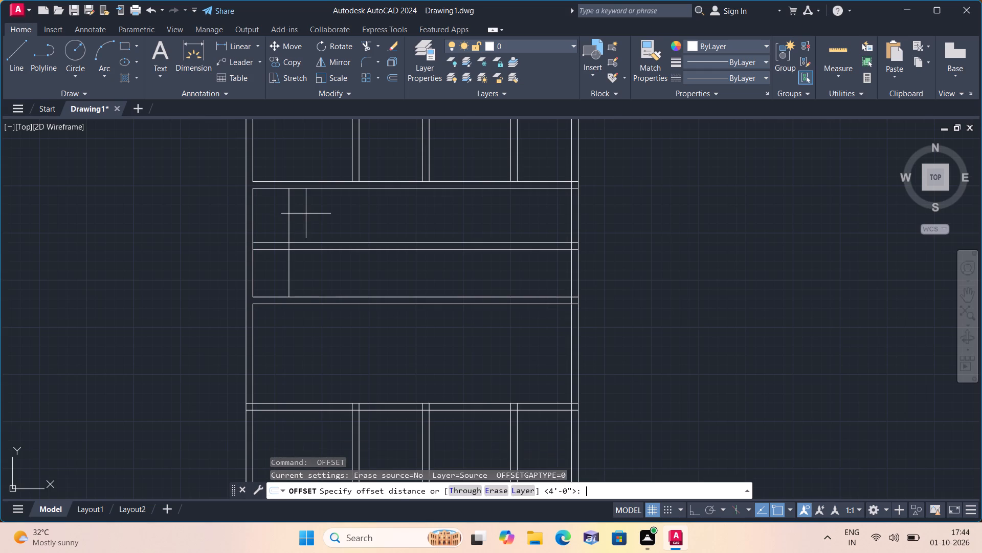
pyautogui.press('9')
pyautogui.write('"')
pyautogui.press('space')
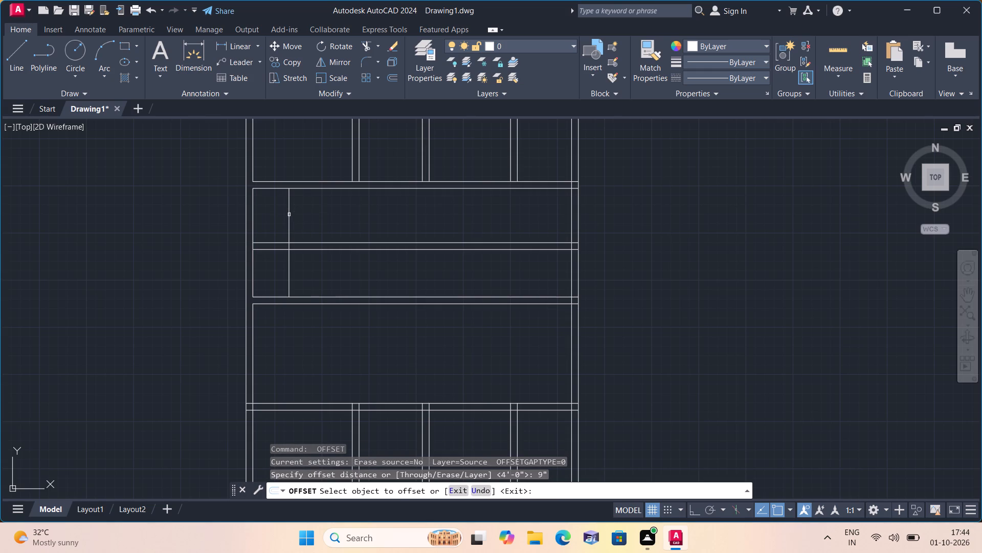
pyautogui.click(289, 217)
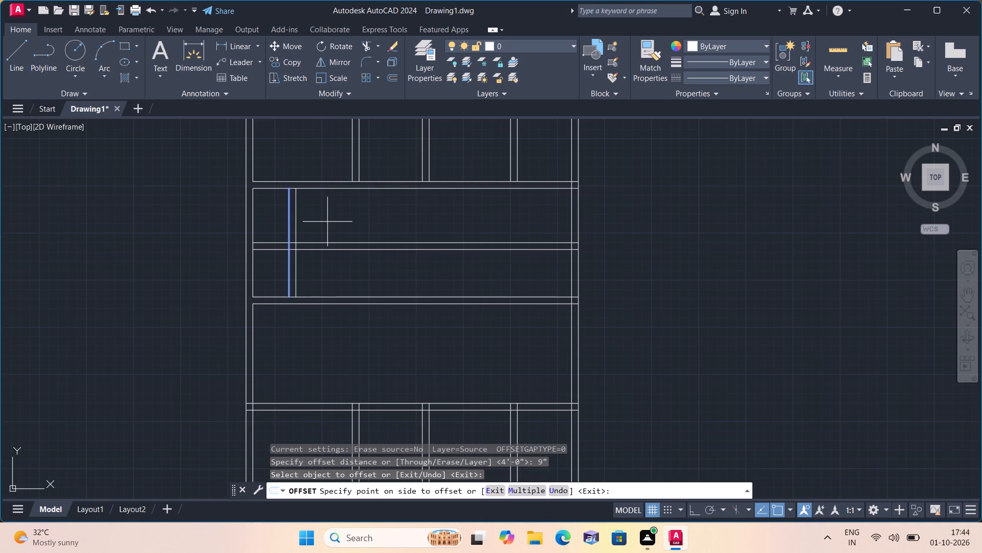
pyautogui.click(329, 223)
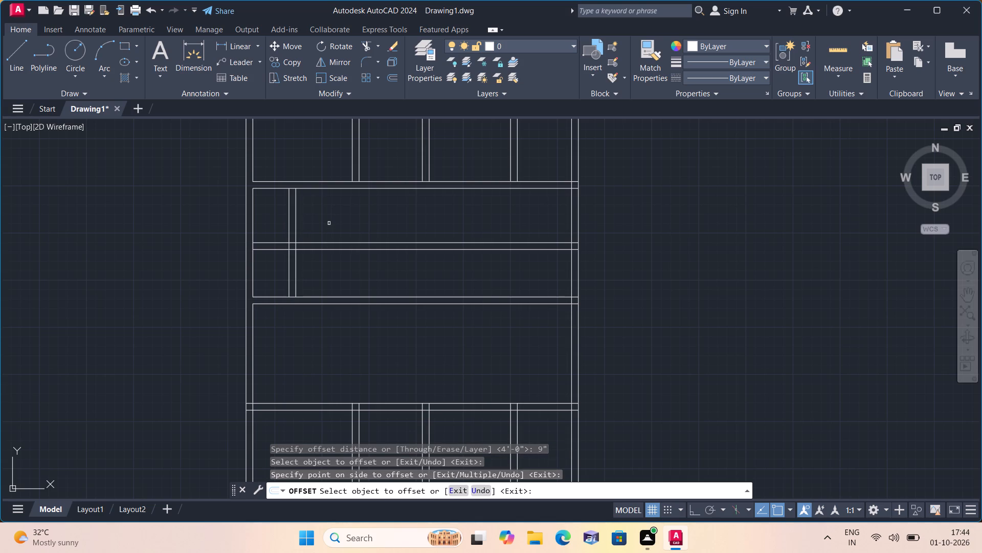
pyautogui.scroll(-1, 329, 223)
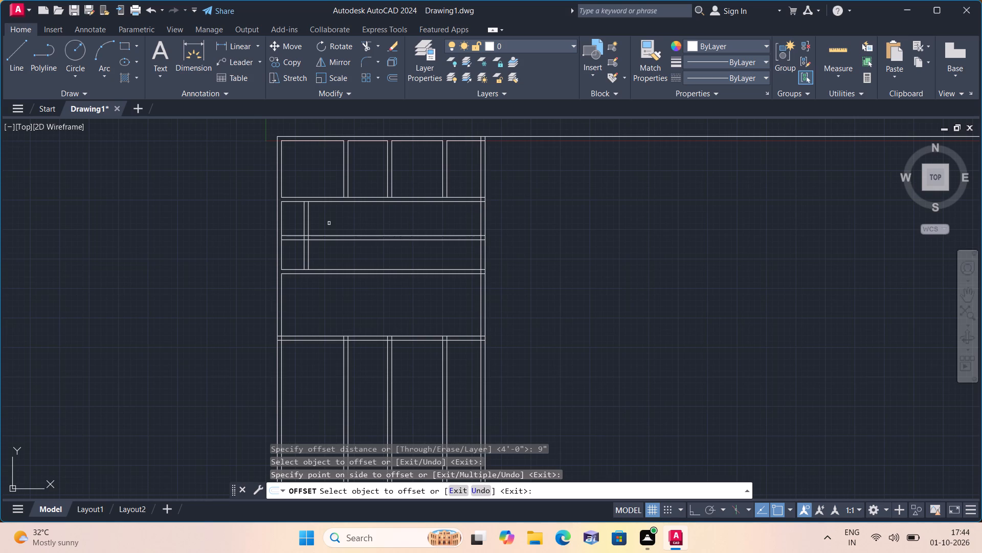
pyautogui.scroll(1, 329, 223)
# Offset the first vertical partition's right line 12' to the right, and offset that copy 9" further right to form a second partition.
pyautogui.scroll(-1, 329, 224)
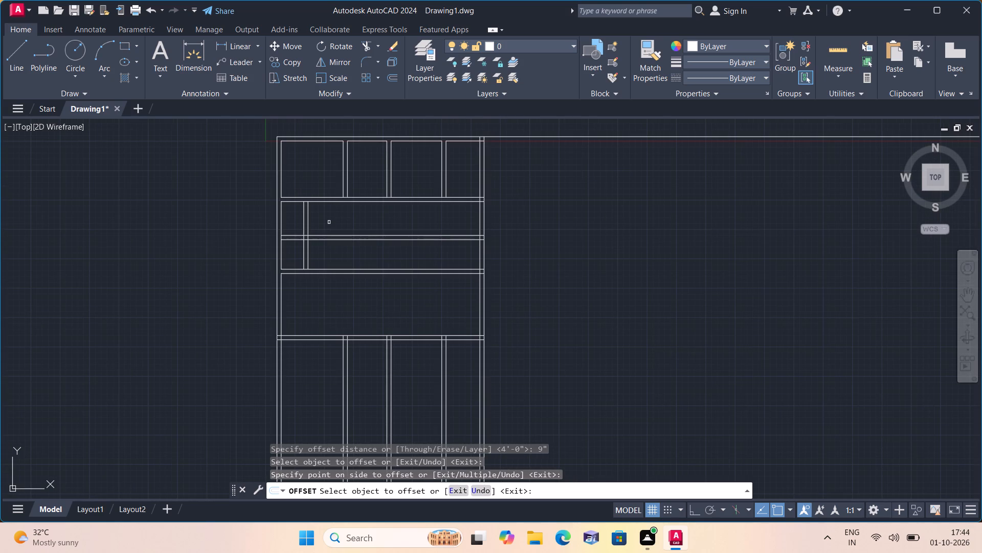
pyautogui.press('space')
pyautogui.press('space')
pyautogui.write("12'")
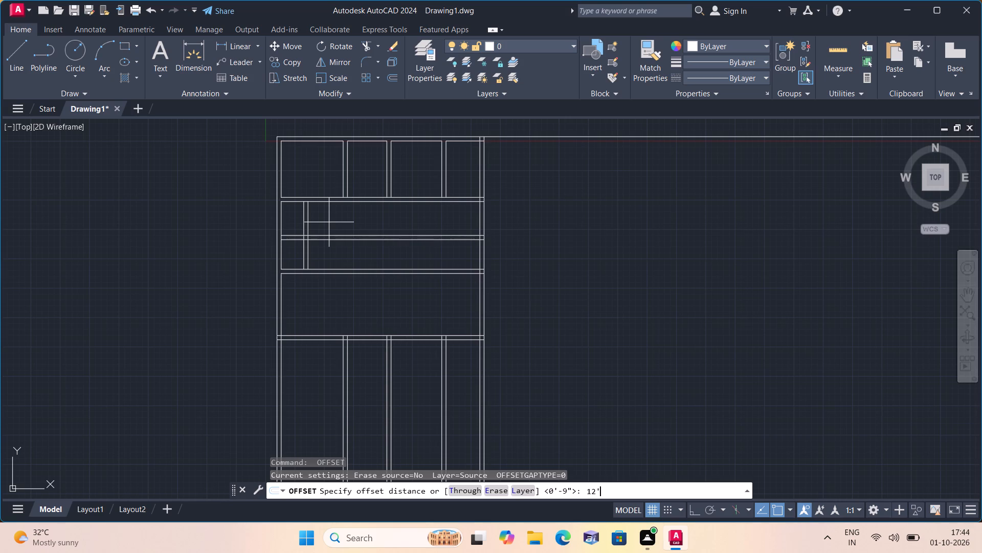
pyautogui.press('space')
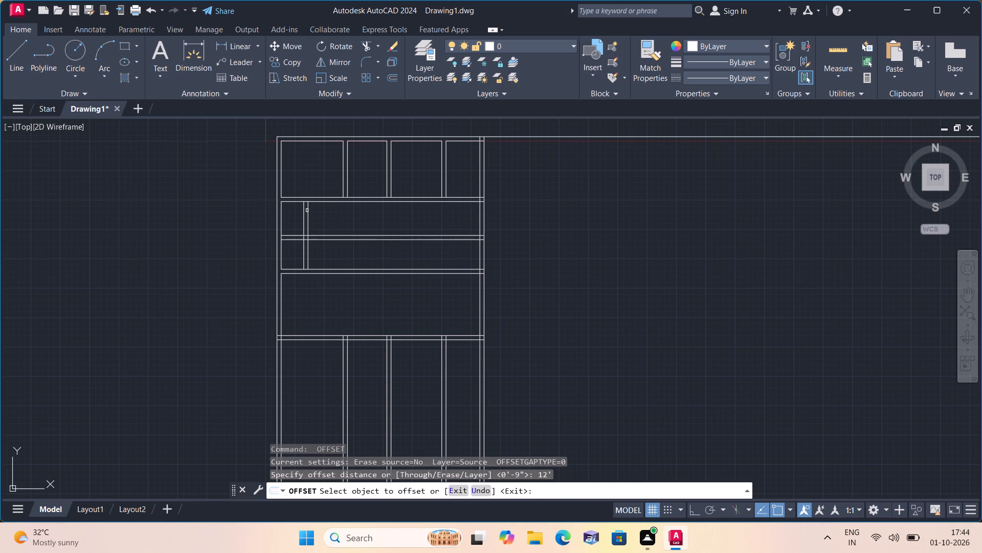
pyautogui.click(307, 209)
pyautogui.click(354, 220)
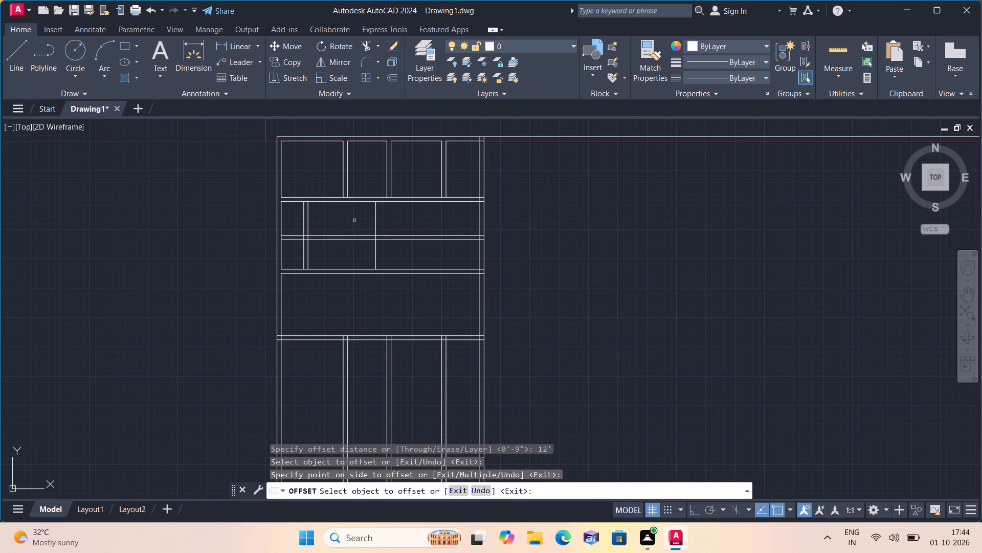
pyautogui.press('space')
pyautogui.press('space')
pyautogui.write('9"')
pyautogui.press('space')
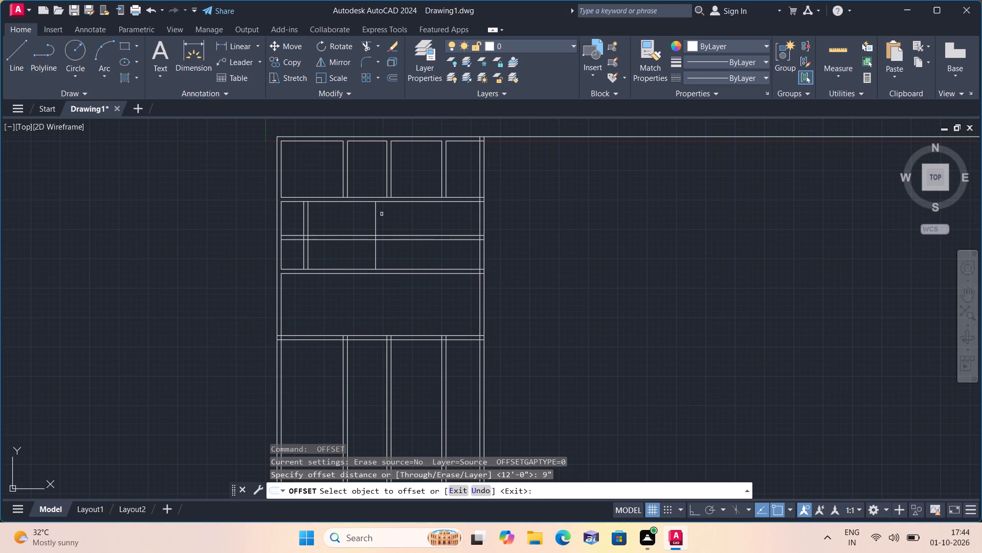
pyautogui.click(374, 208)
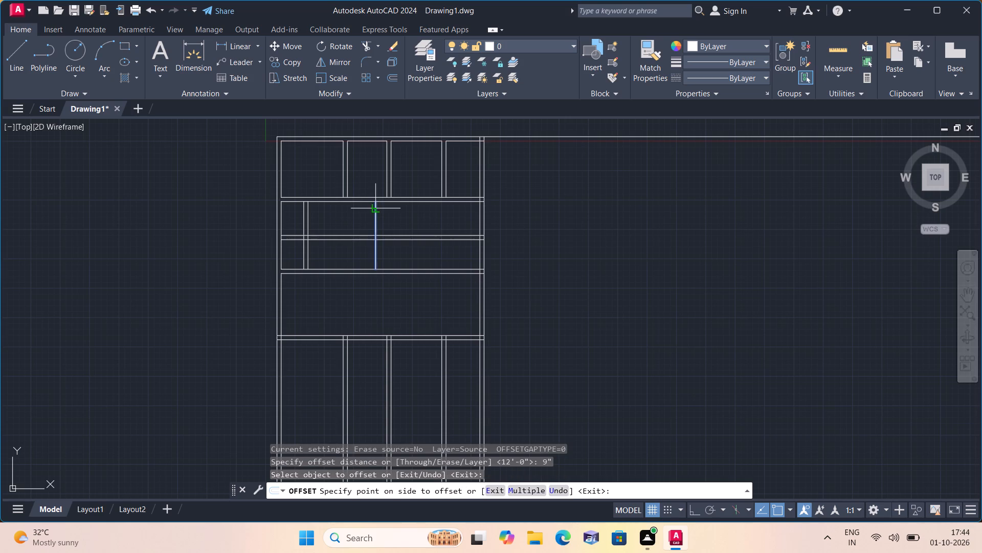
pyautogui.click(385, 212)
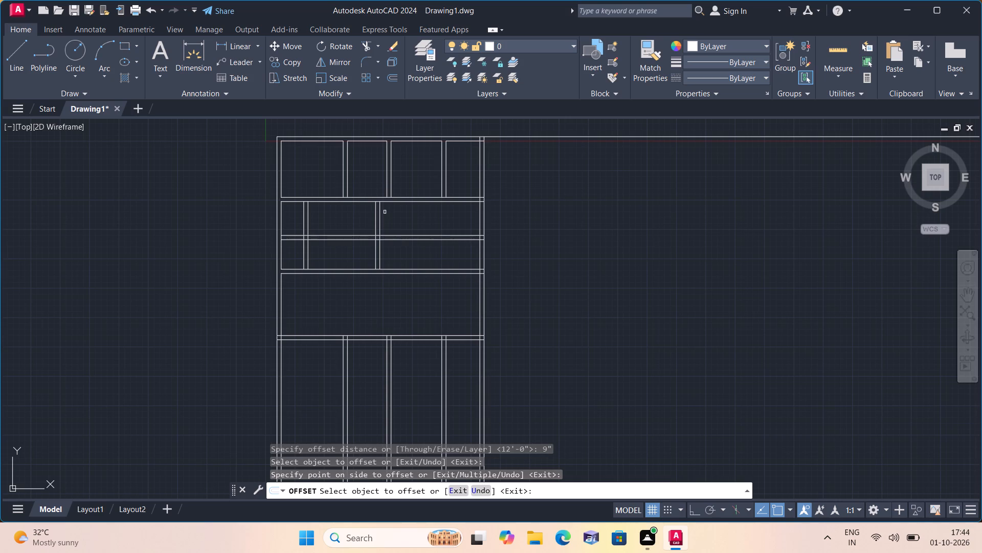
pyautogui.press('space')
# Offset the second vertical partition's right line 11' to the right, and offset that copy 9" further right to form a third partition.
pyautogui.press('space')
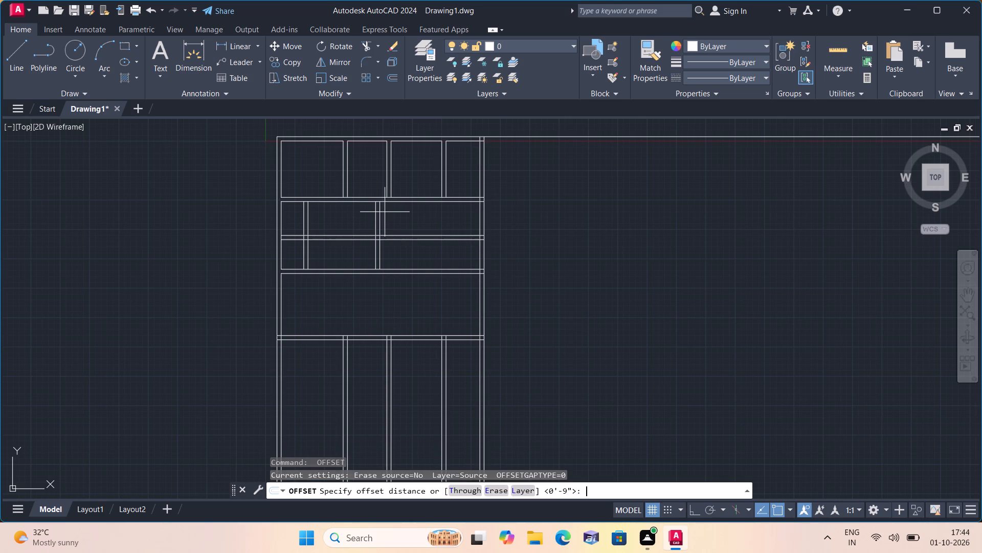
pyautogui.press('1')
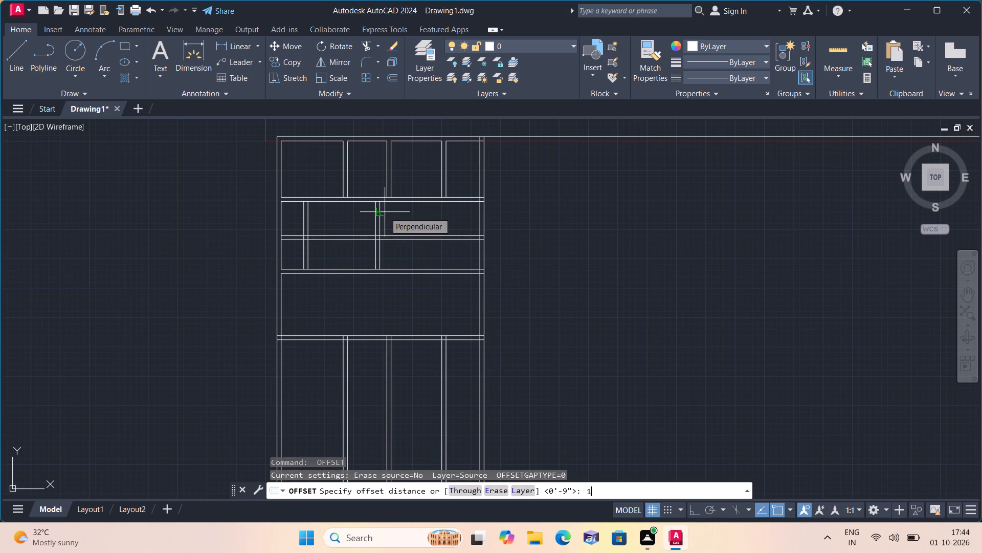
pyautogui.press('1')
pyautogui.write("'")
pyautogui.press('space')
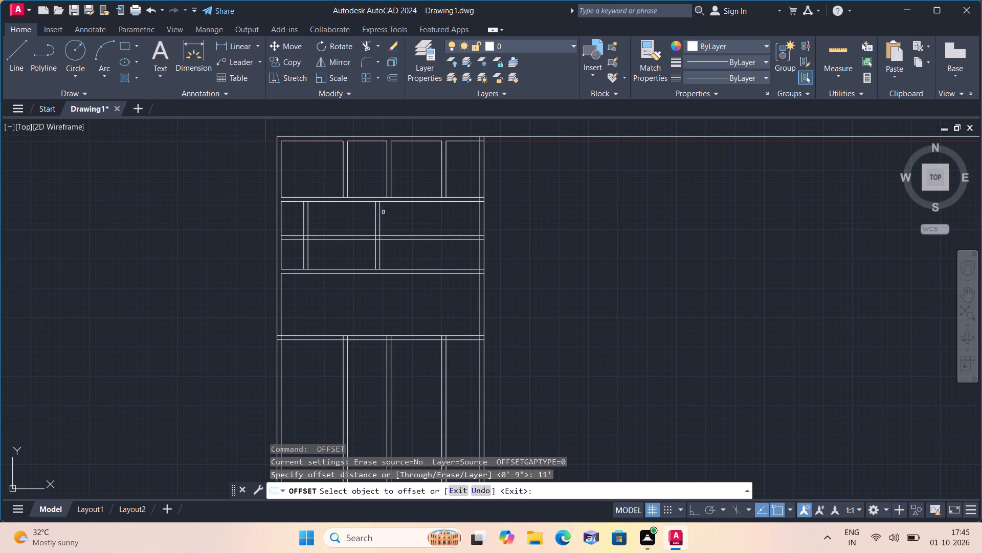
pyautogui.click(380, 223)
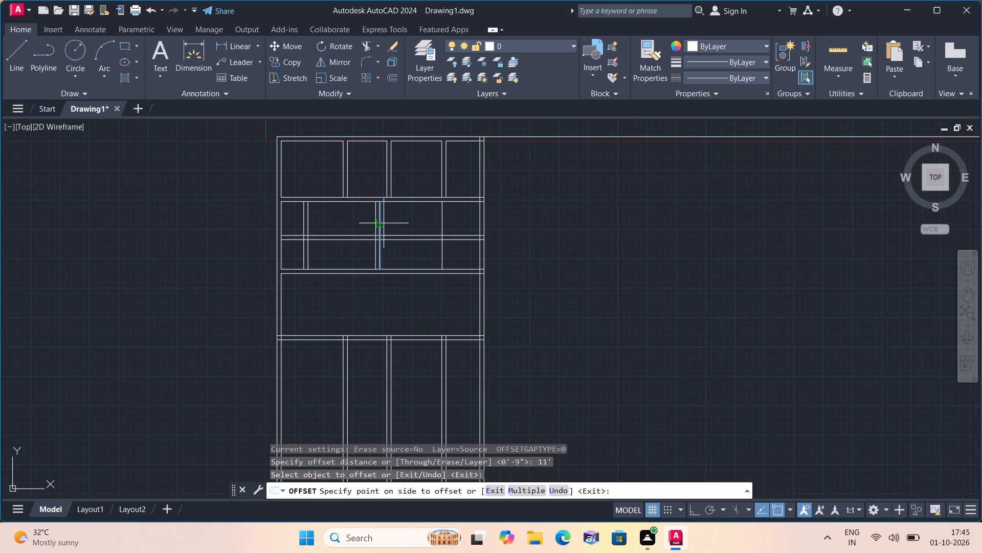
pyautogui.click(413, 226)
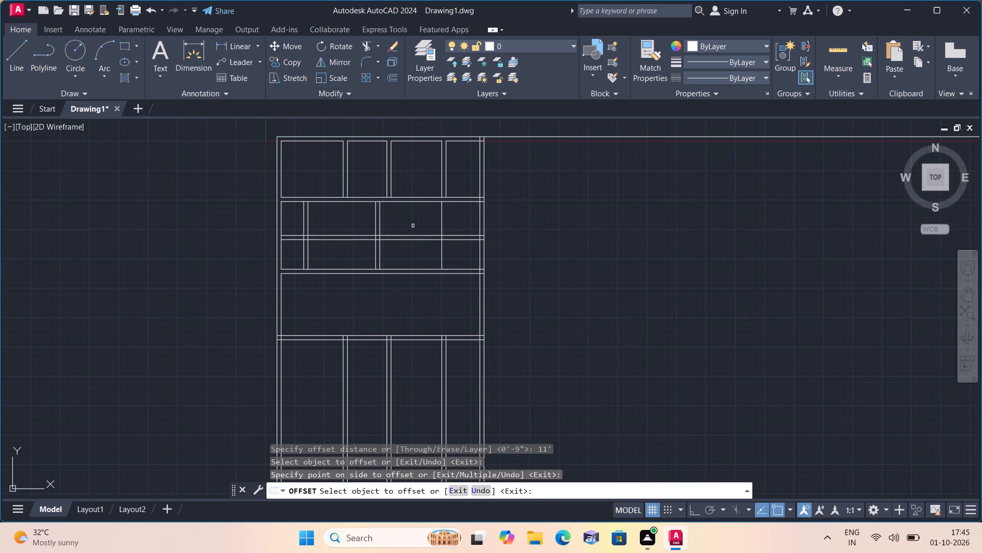
pyautogui.press('space')
pyautogui.press('space')
pyautogui.press('9')
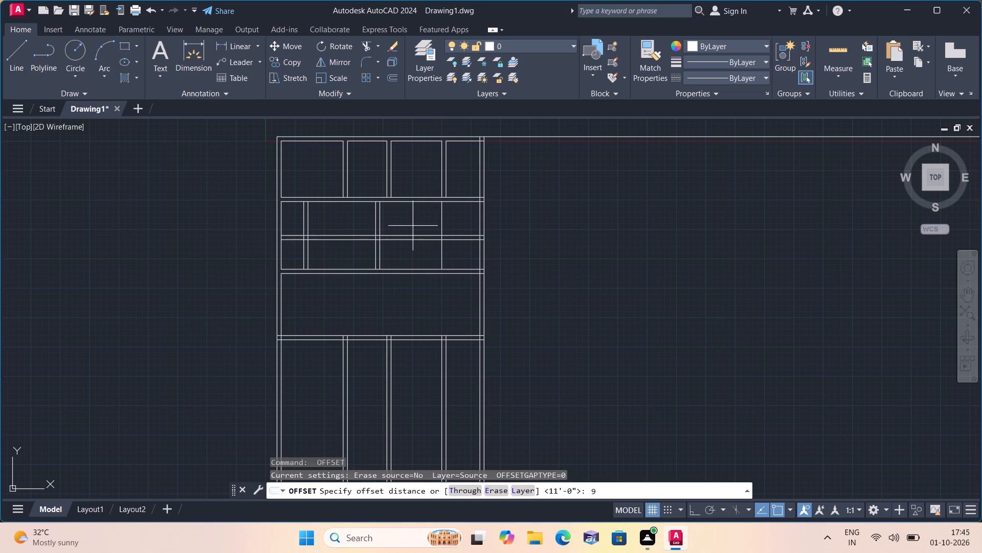
pyautogui.hotkey('shift', '"')
pyautogui.press('space')
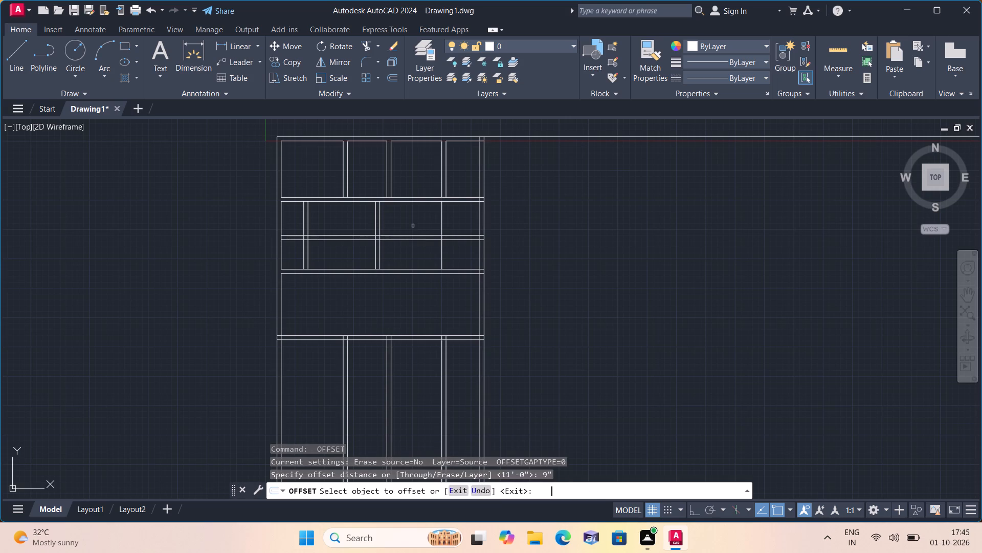
pyautogui.click(442, 214)
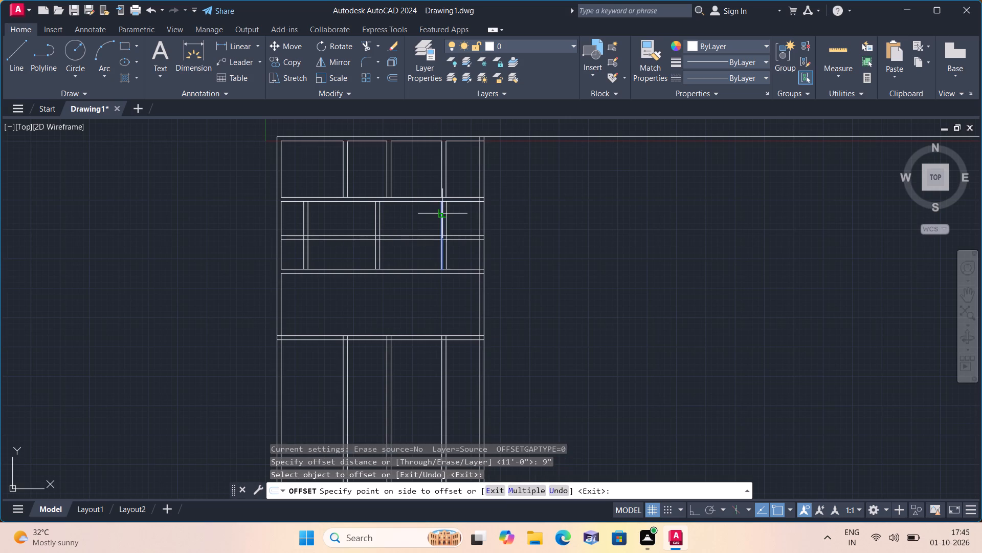
pyautogui.click(460, 222)
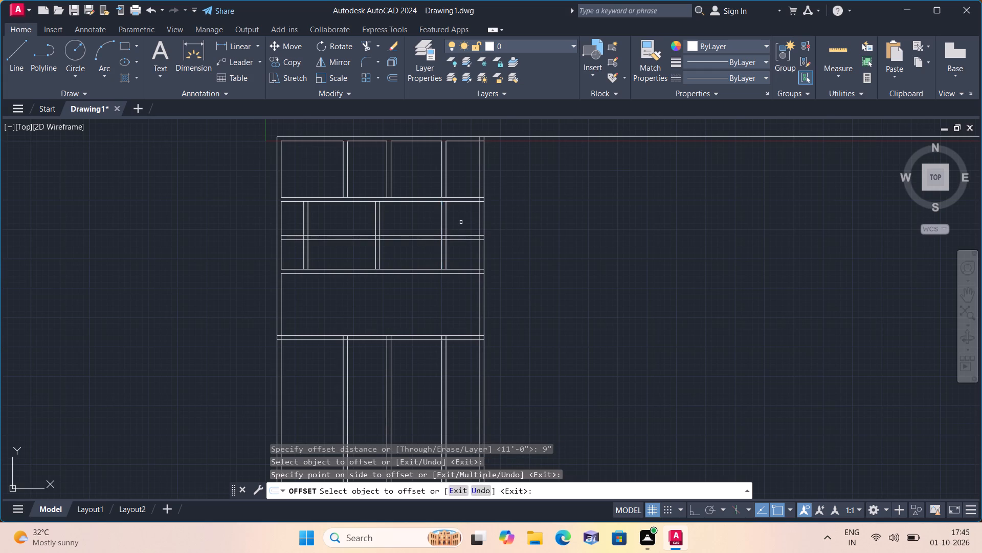
pyautogui.press('space')
# Trim the horizontal partition's lines between the first and third vertical partitions, including the short segments inside the second vertical partition.
pyautogui.press('t')
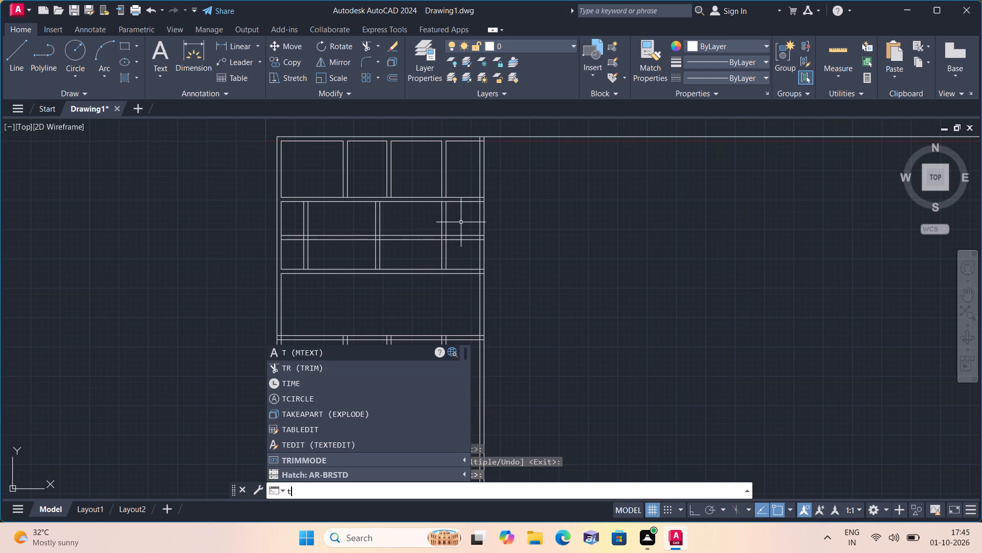
pyautogui.write('rim')
pyautogui.press('space')
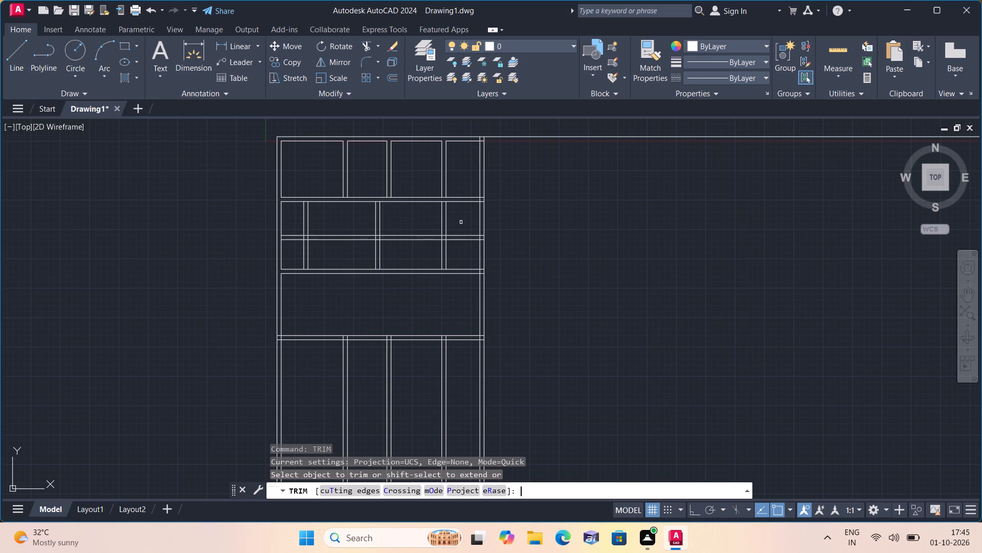
pyautogui.scroll(1, 333, 216)
pyautogui.click(333, 216)
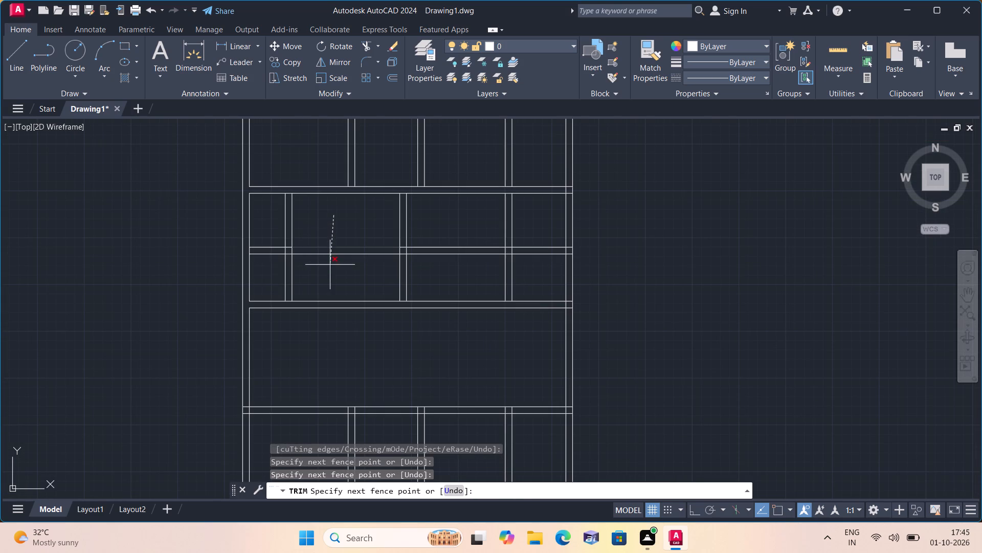
pyautogui.click(330, 273)
pyautogui.click(438, 228)
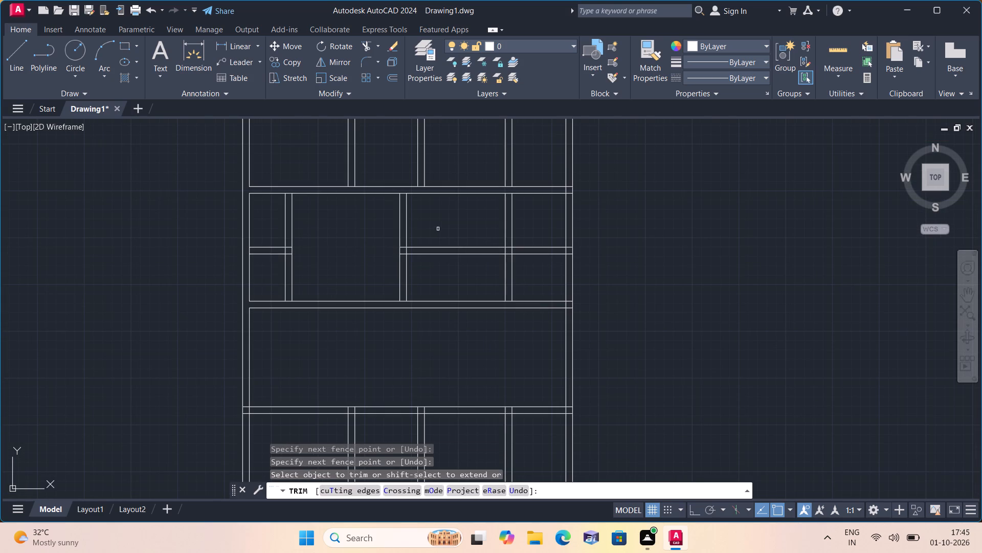
pyautogui.click(448, 267)
pyautogui.scroll(4, 413, 251)
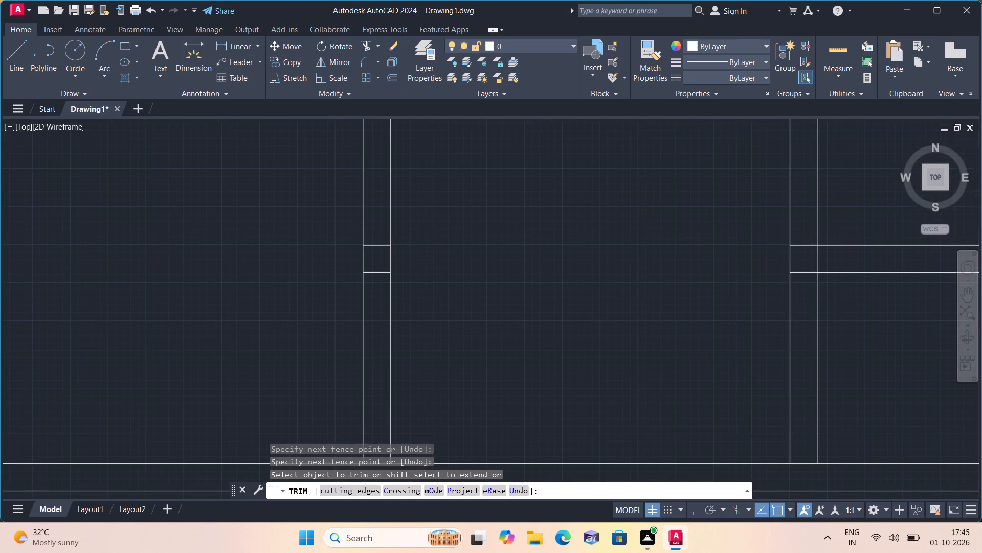
pyautogui.click(383, 233)
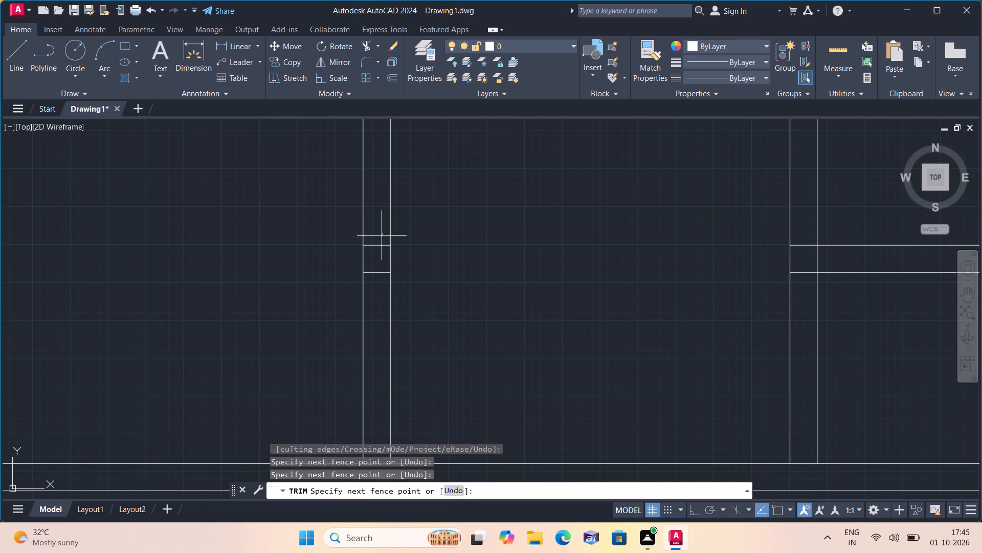
pyautogui.click(380, 306)
# Trim the horizontal partition's remaining lines right of the third vertical partition, plus the short segments inside that partition and the right outer wall.
pyautogui.scroll(-3, 387, 289)
pyautogui.scroll(-1, 490, 275)
pyautogui.click(564, 262)
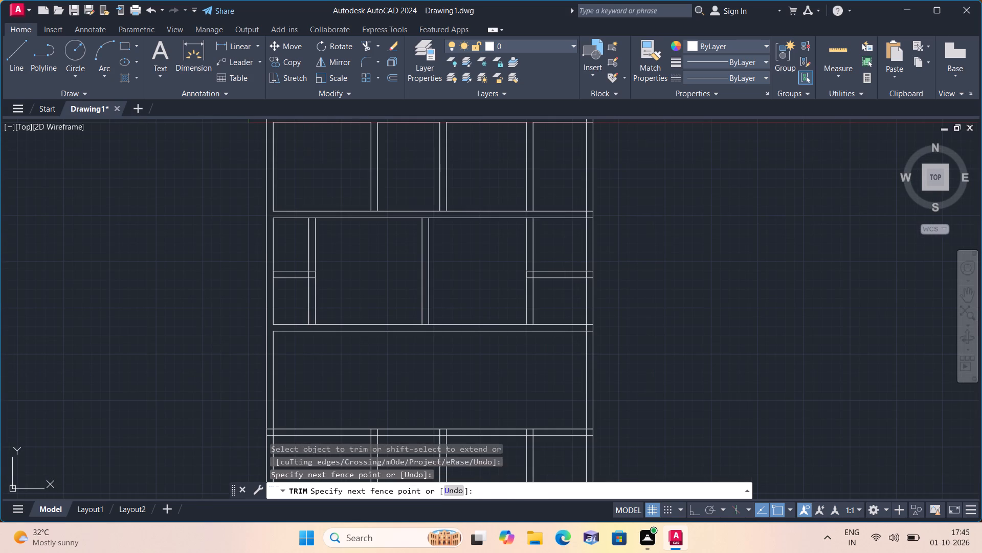
pyautogui.click(572, 304)
pyautogui.scroll(5, 539, 272)
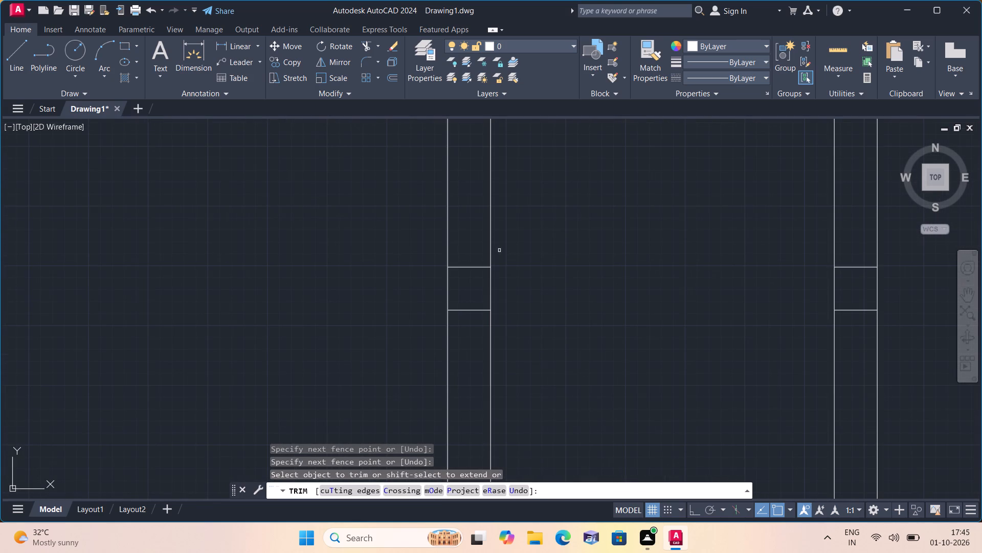
pyautogui.click(481, 251)
pyautogui.click(476, 336)
pyautogui.scroll(-4, 475, 293)
pyautogui.scroll(3, 594, 270)
pyautogui.click(555, 280)
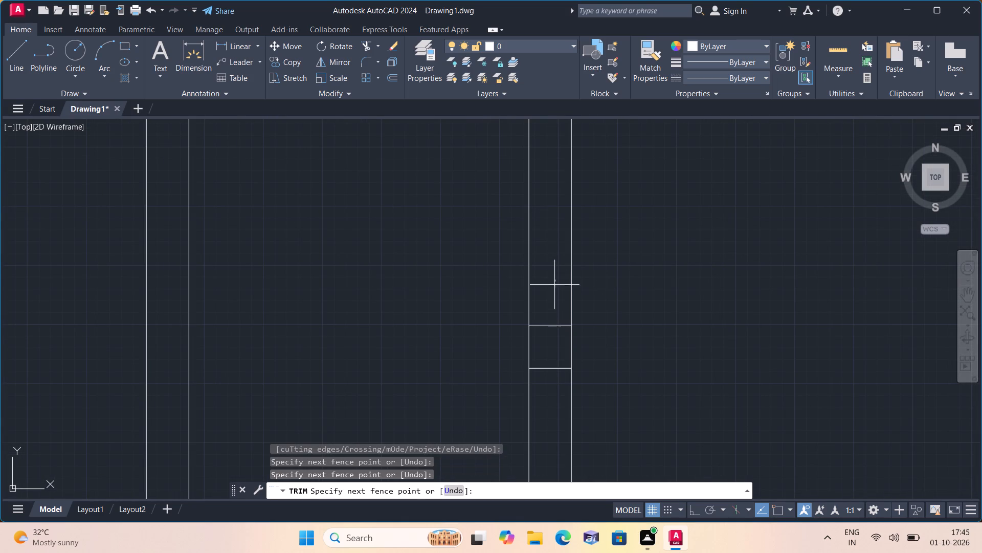
pyautogui.click(556, 385)
# Trim the overlapping inner wall lines at the plan's top-right outer corner to form a clean corner.
pyautogui.scroll(-5, 240, 137)
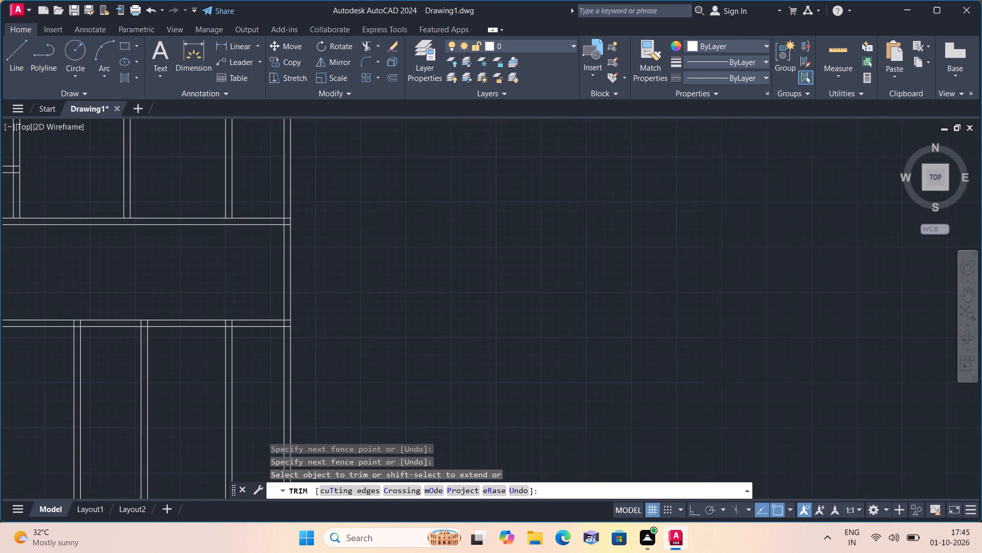
pyautogui.moveTo(239, 137); pyautogui.dragTo(361, 266, button='middle')
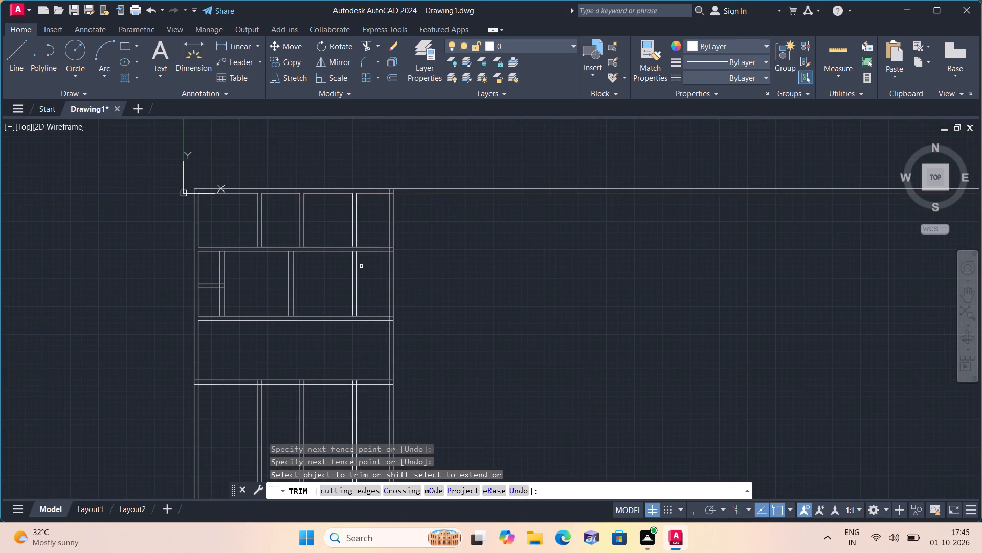
pyautogui.moveTo(321, 268); pyautogui.dragTo(325, 271, button='middle')
pyautogui.scroll(-1, 324, 271)
pyautogui.moveTo(325, 271); pyautogui.dragTo(406, 283, button='middle')
pyautogui.scroll(4, 442, 228)
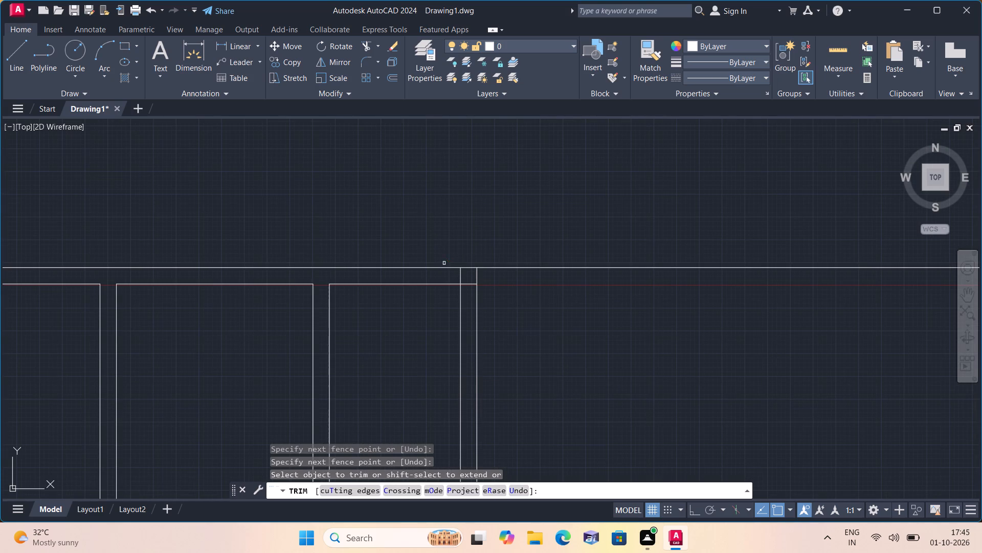
pyautogui.click(459, 276)
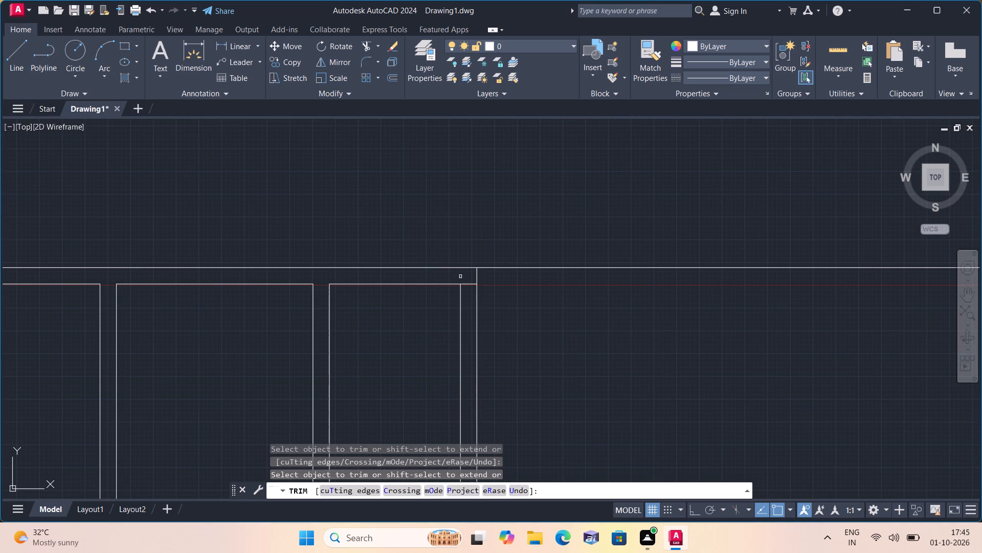
pyautogui.click(466, 287)
pyautogui.click(467, 281)
pyautogui.scroll(-2, 472, 285)
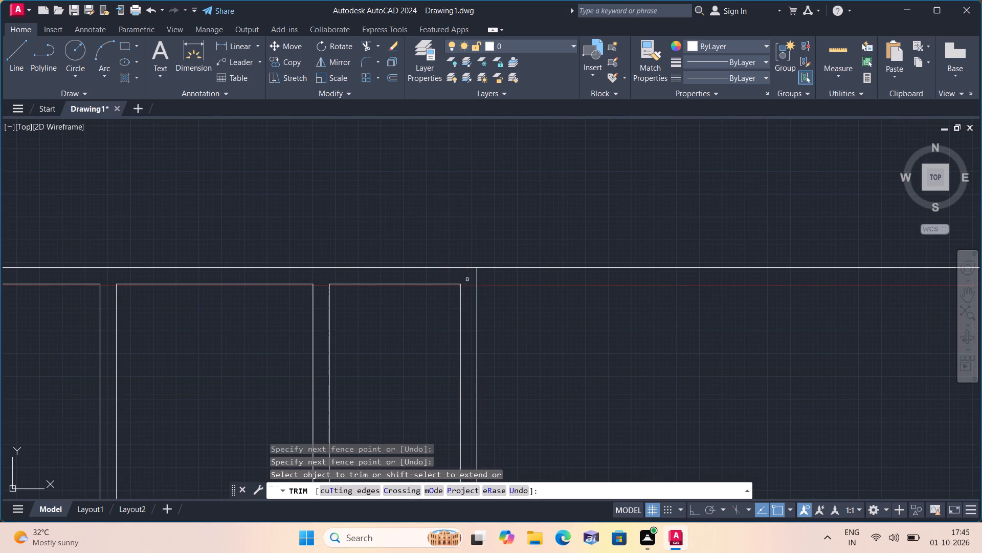
pyautogui.scroll(-2, 472, 284)
pyautogui.moveTo(516, 308); pyautogui.dragTo(585, 293, button='middle')
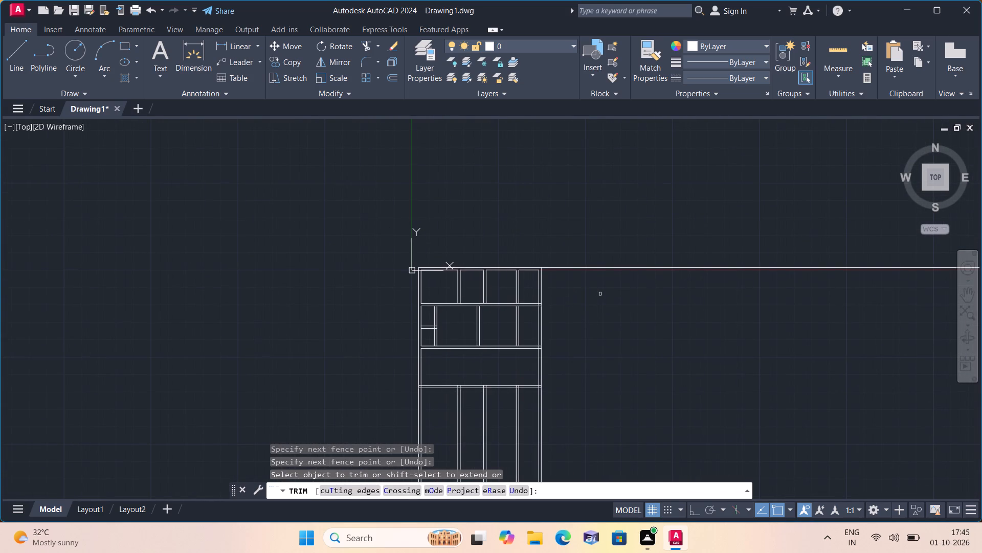
pyautogui.press('space')
# Offset the top inner wall line of the top row's second room 7' down, and offset that copy 9" down to form a partition.
pyautogui.write('off')
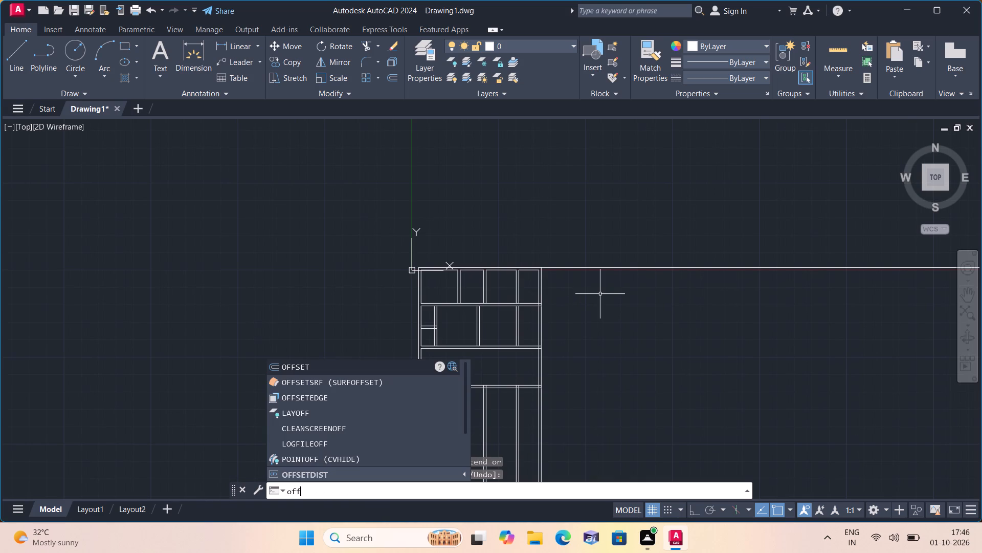
pyautogui.press('v')
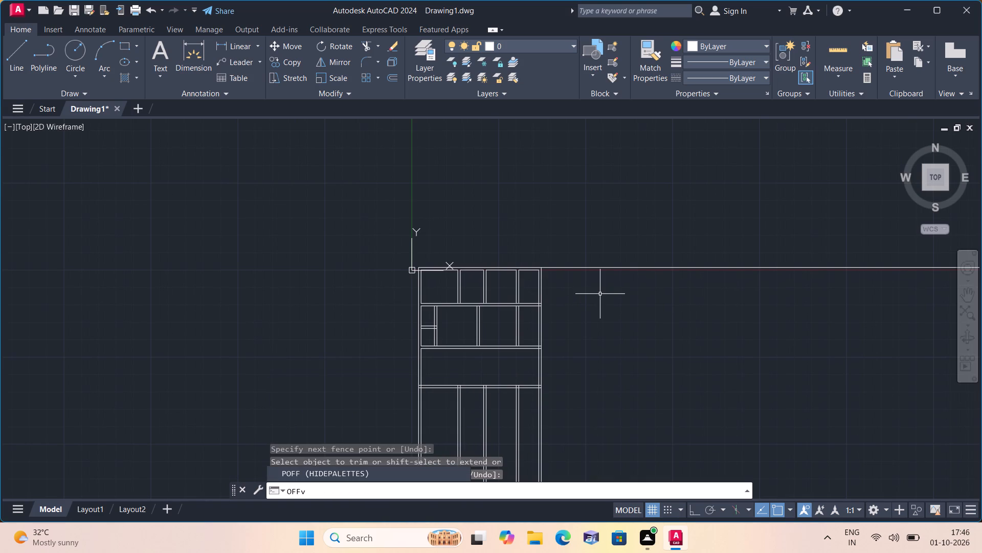
pyautogui.press('BackSpace')
pyautogui.write('se')
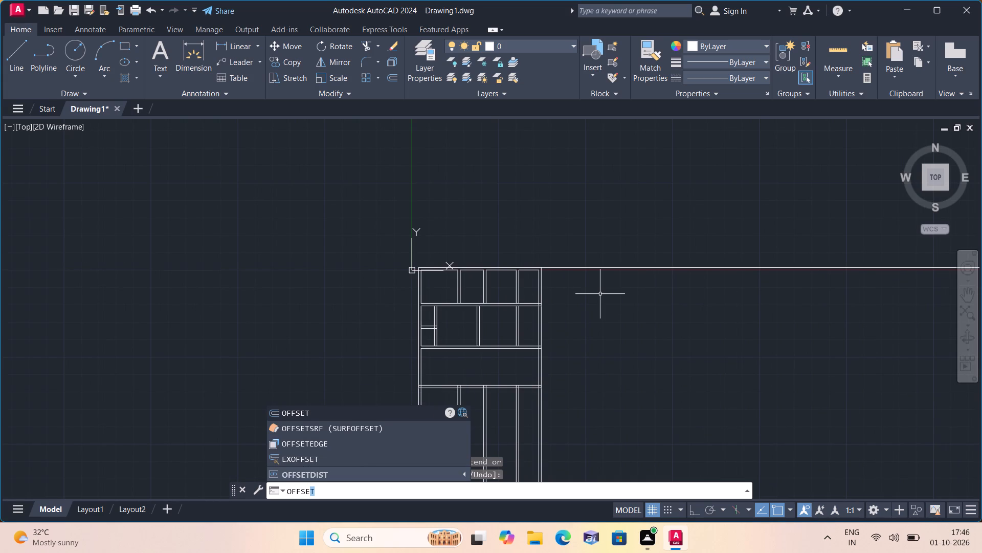
pyautogui.press('space')
pyautogui.write("7'")
pyautogui.press('space')
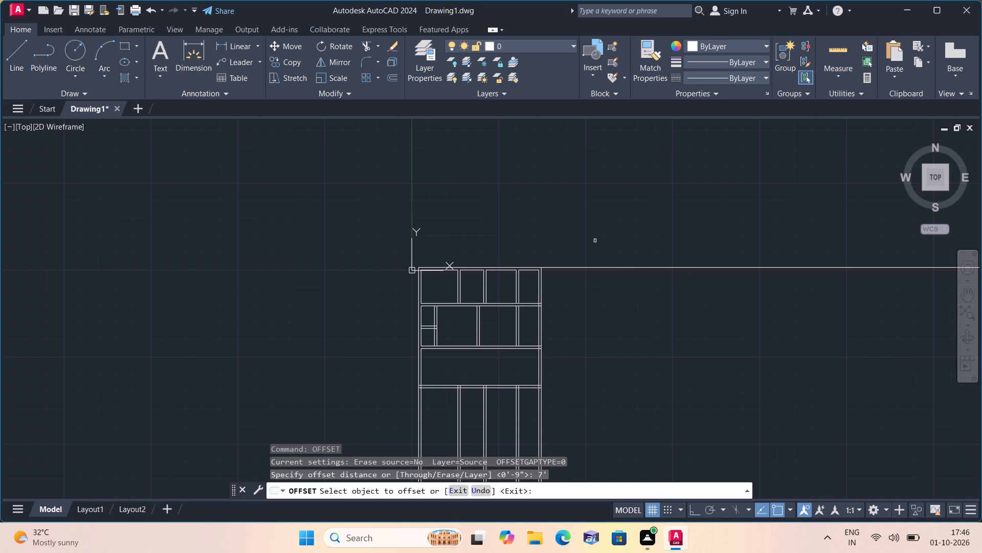
pyautogui.scroll(3, 529, 256)
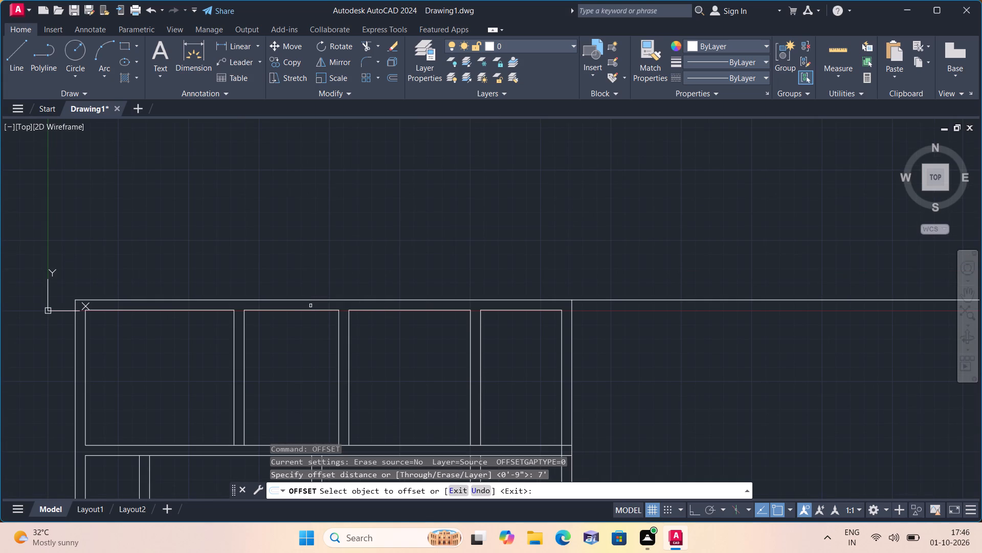
pyautogui.click(310, 309)
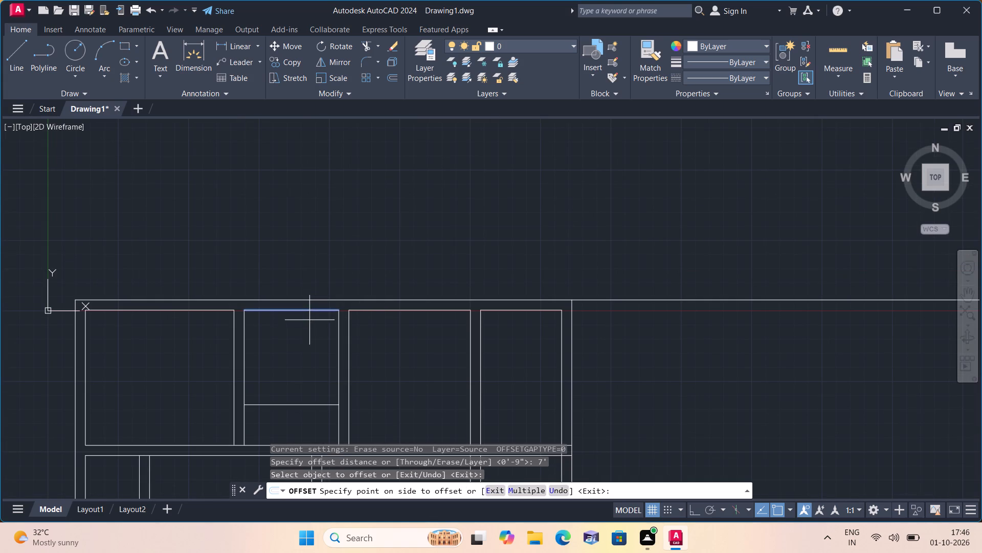
pyautogui.click(305, 352)
pyautogui.scroll(-1, 305, 352)
pyautogui.moveTo(305, 352); pyautogui.dragTo(310, 287, button='middle')
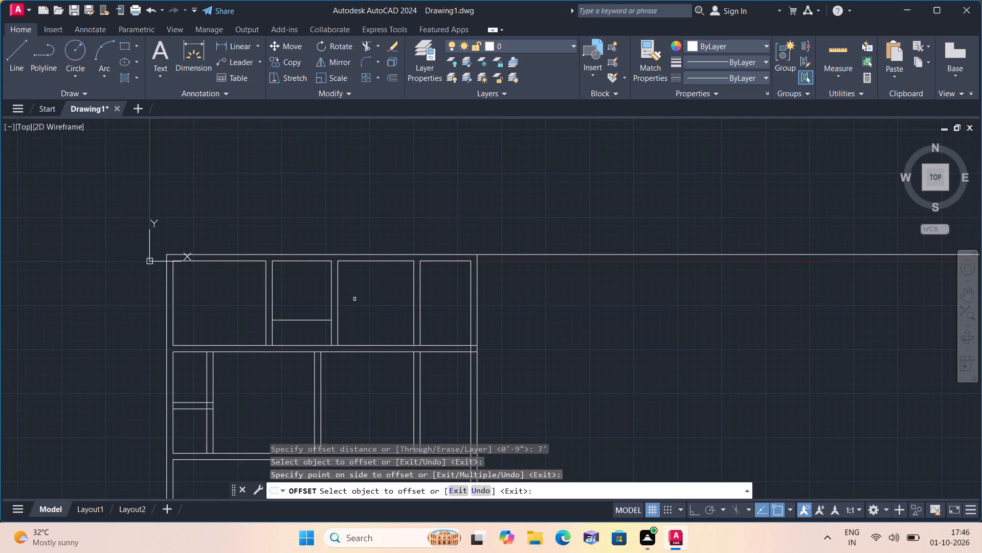
pyautogui.press('space')
pyautogui.press('space')
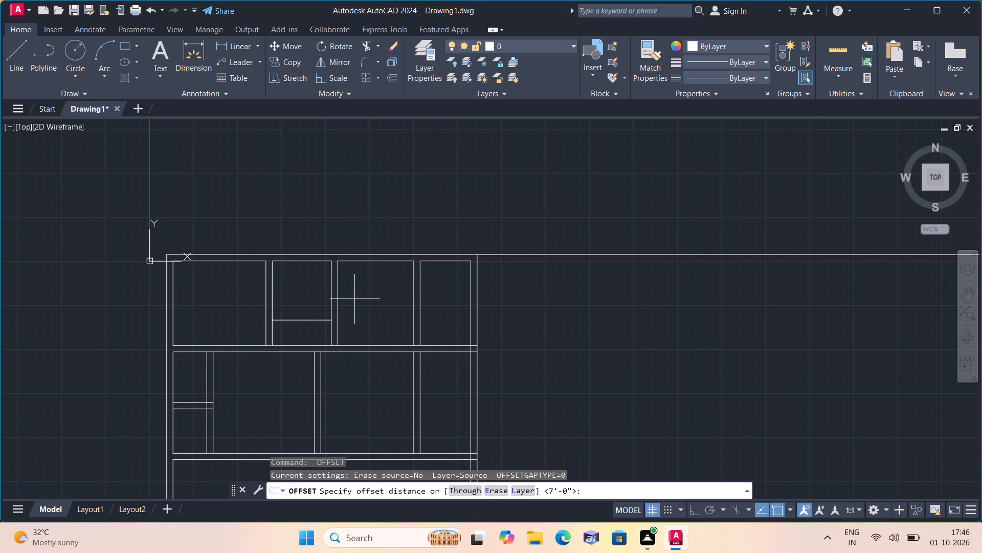
pyautogui.write('9')
pyautogui.write('"')
pyautogui.press('space')
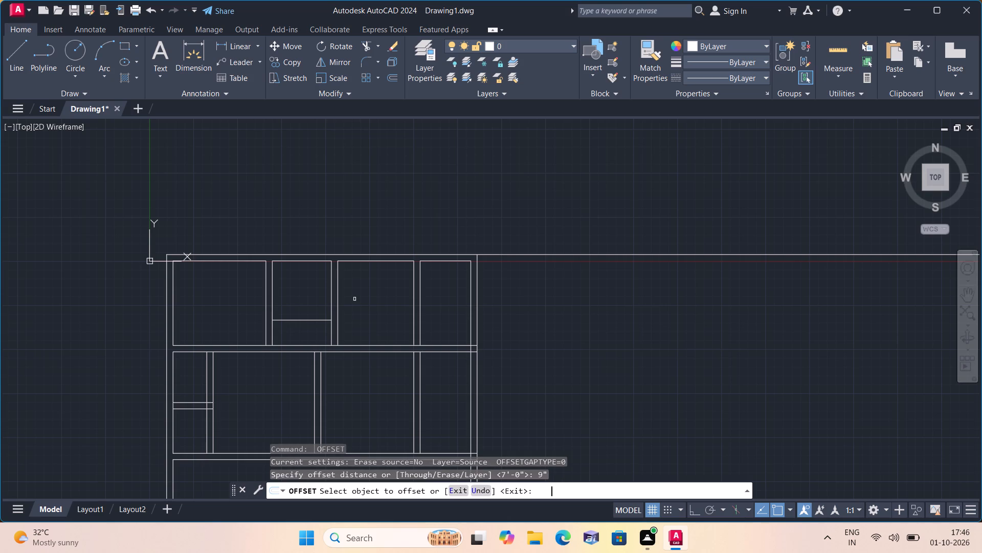
pyautogui.click(299, 321)
pyautogui.click(299, 334)
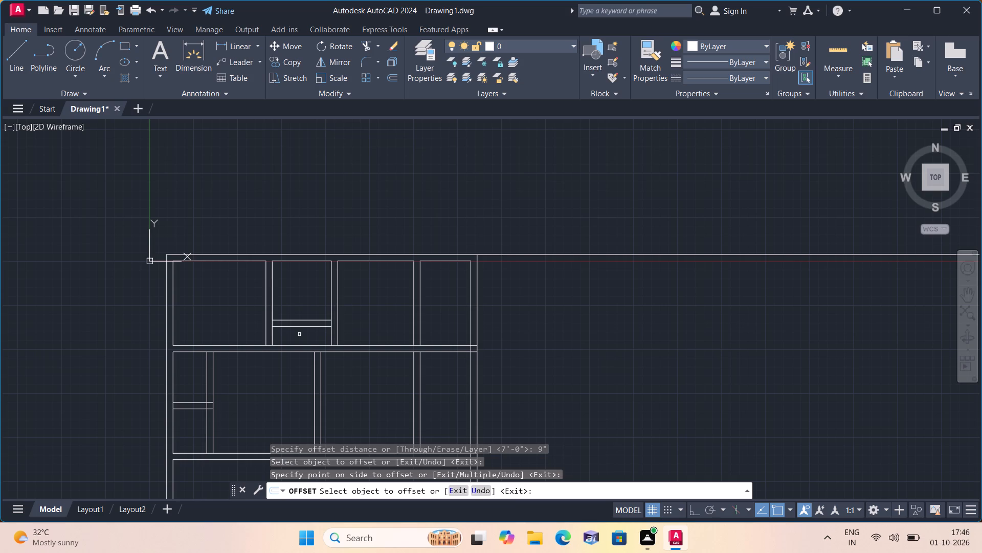
pyautogui.press('space')
# Offset the top inner wall line of the top row's rightmost room 4' down, and offset that copy 9" down to form a partition.
pyautogui.press('space')
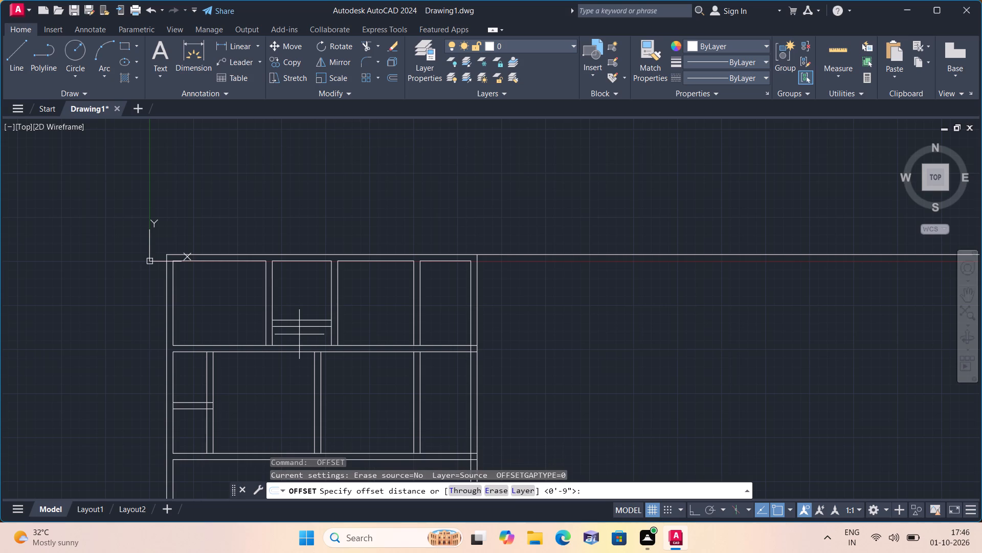
pyautogui.write("4'")
pyautogui.press('space')
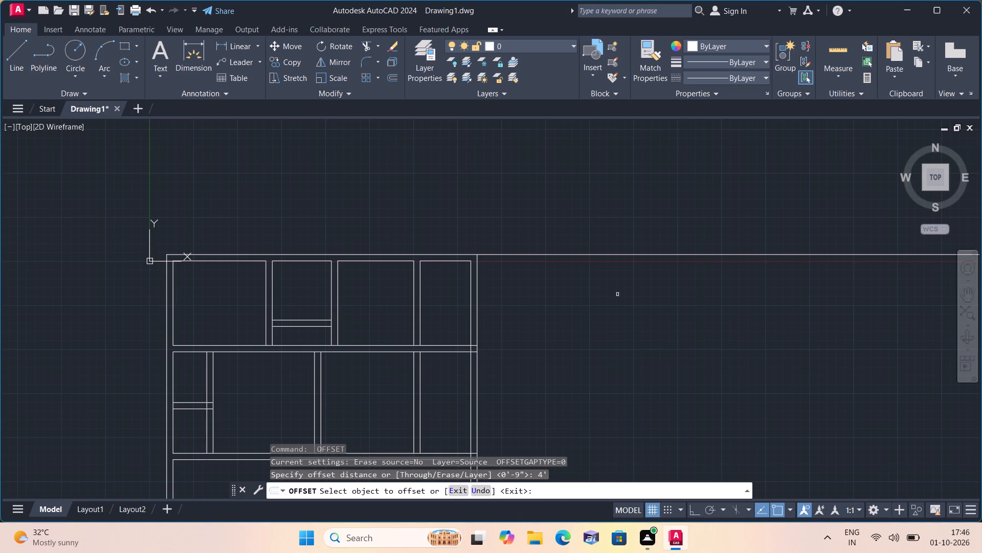
pyautogui.click(463, 258)
pyautogui.click(463, 259)
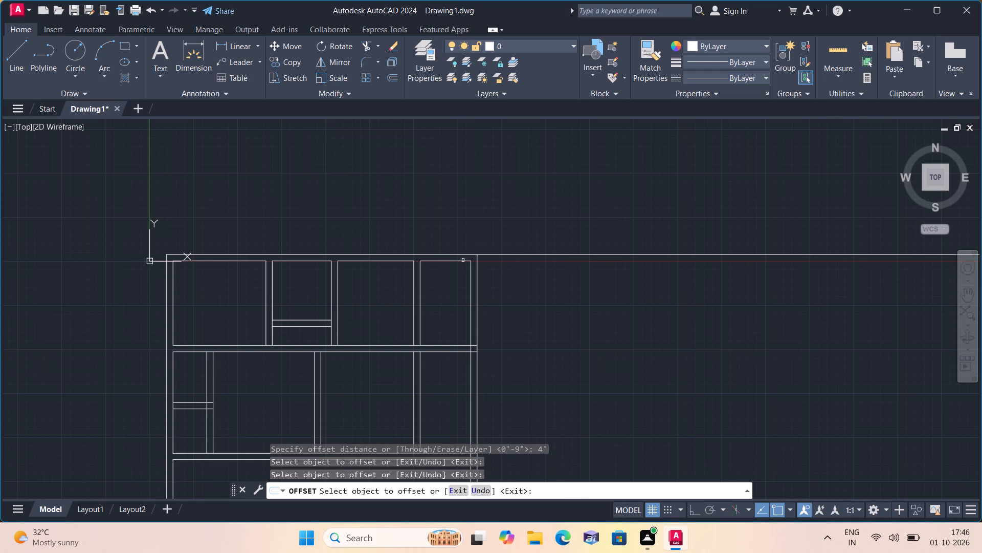
pyautogui.click(463, 260)
pyautogui.click(443, 305)
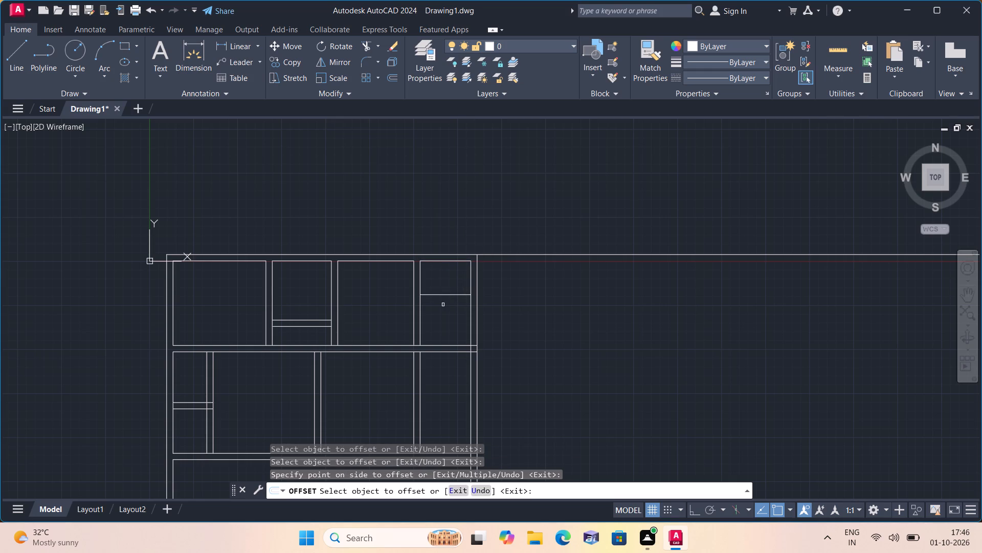
pyautogui.press('space')
pyautogui.press('space')
pyautogui.write('9')
pyautogui.hotkey('shift', '"')
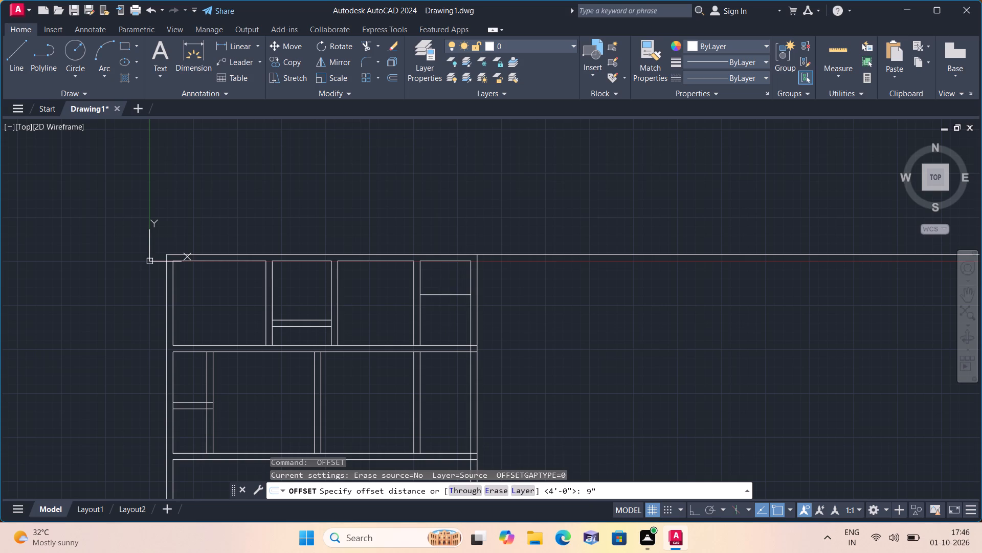
pyautogui.press('space')
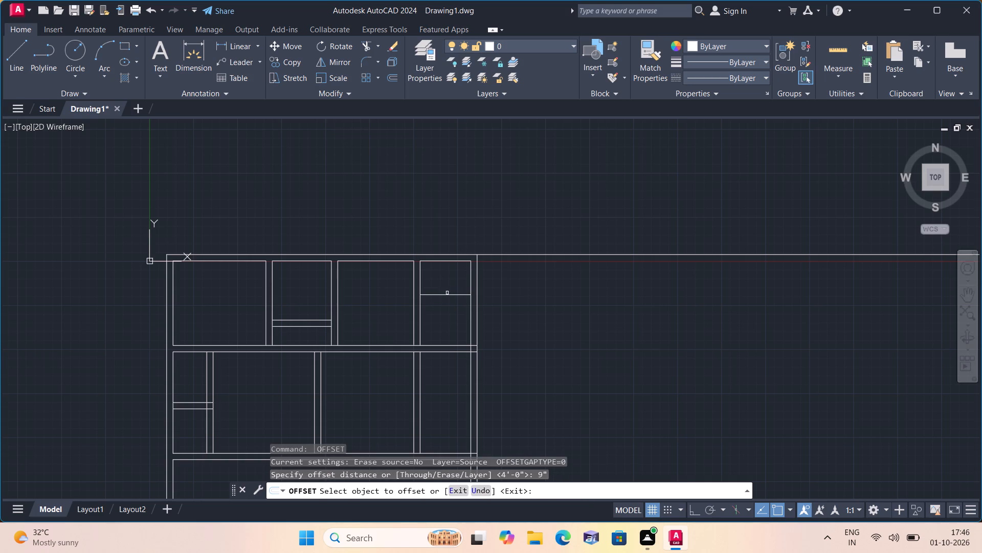
pyautogui.click(447, 293)
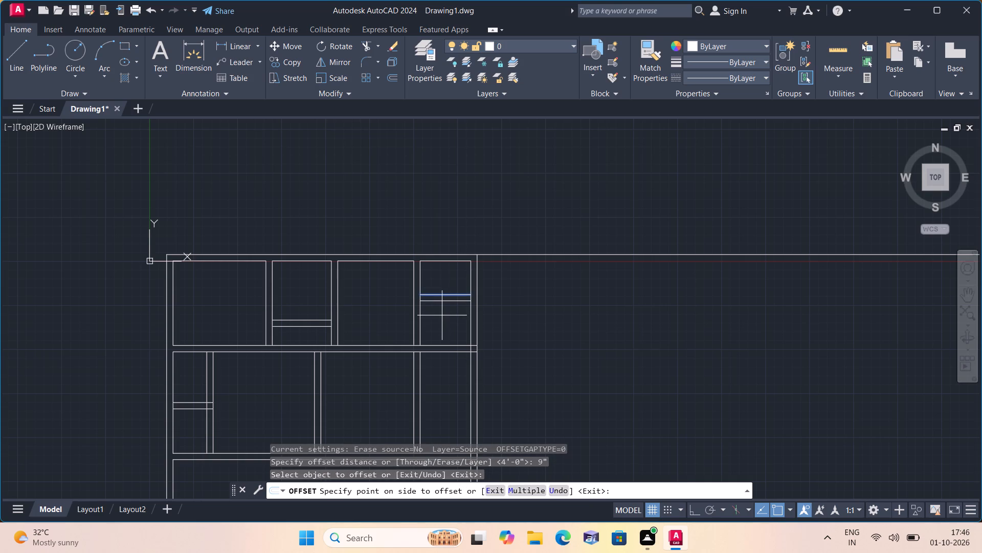
pyautogui.click(442, 315)
pyautogui.moveTo(441, 314); pyautogui.dragTo(502, 241, button='middle')
pyautogui.scroll(-1, 443, 306)
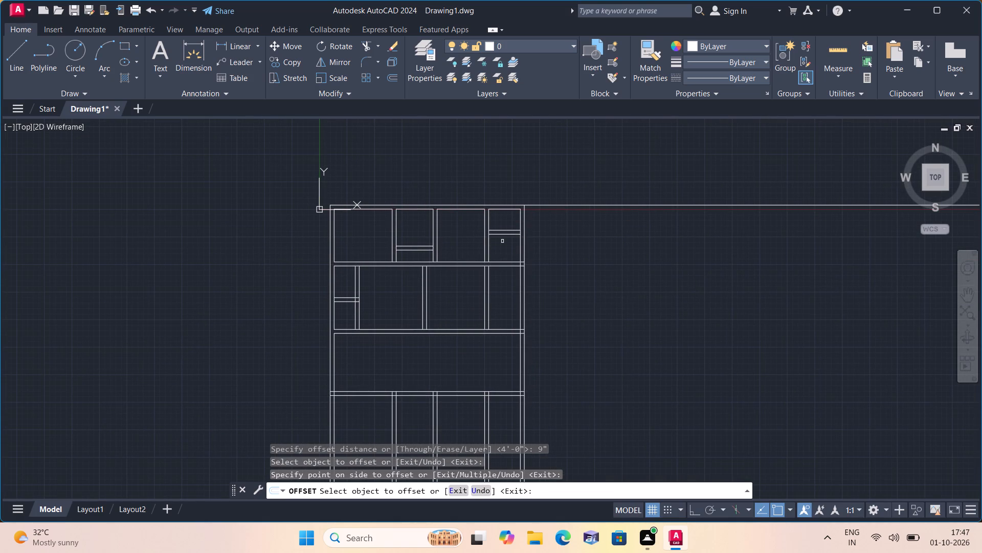
pyautogui.press('Escape')
# Trim the upper horizontal partition's two lines below the small top-right room, including the short segments inside the right outer wall.
pyautogui.write('trim')
pyautogui.press('space')
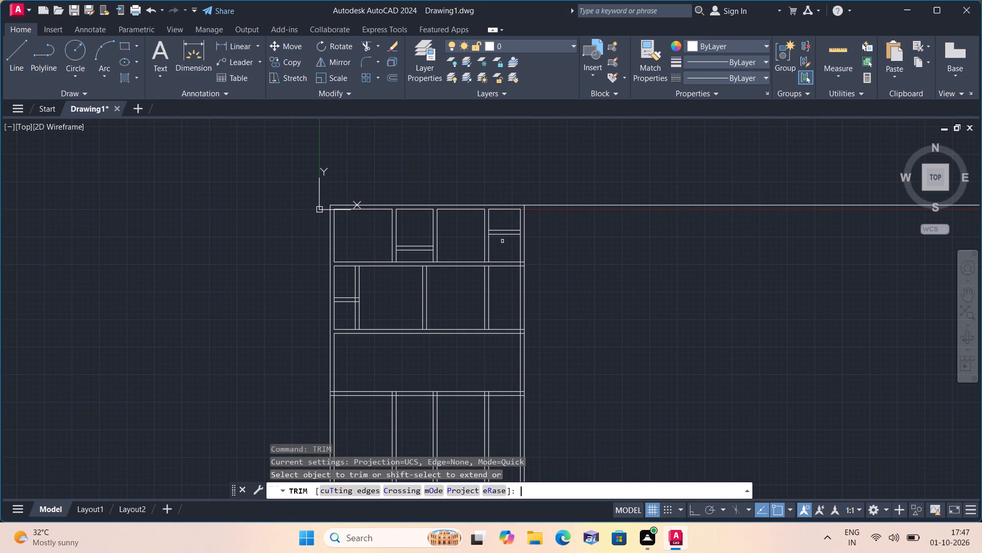
pyautogui.click(500, 250)
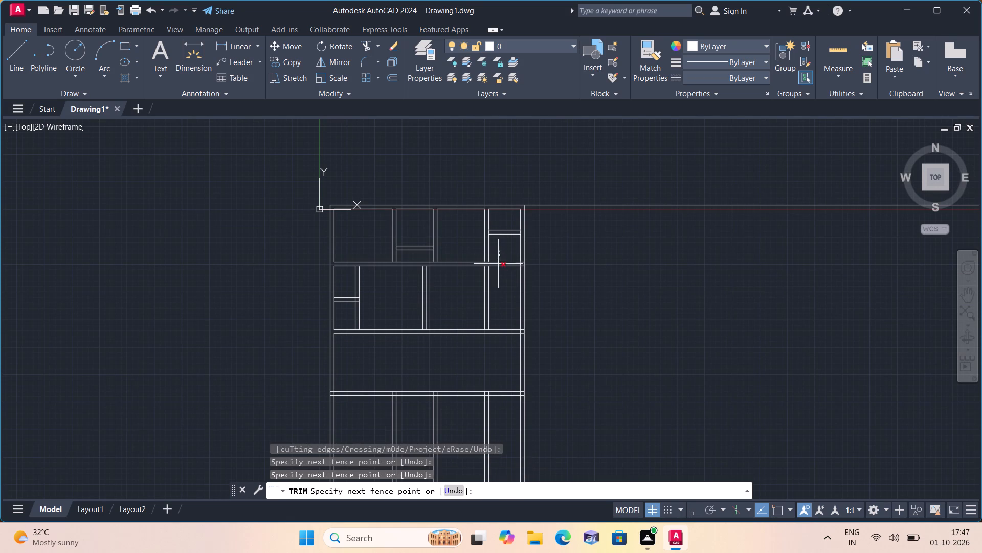
pyautogui.click(501, 290)
pyautogui.scroll(4, 535, 259)
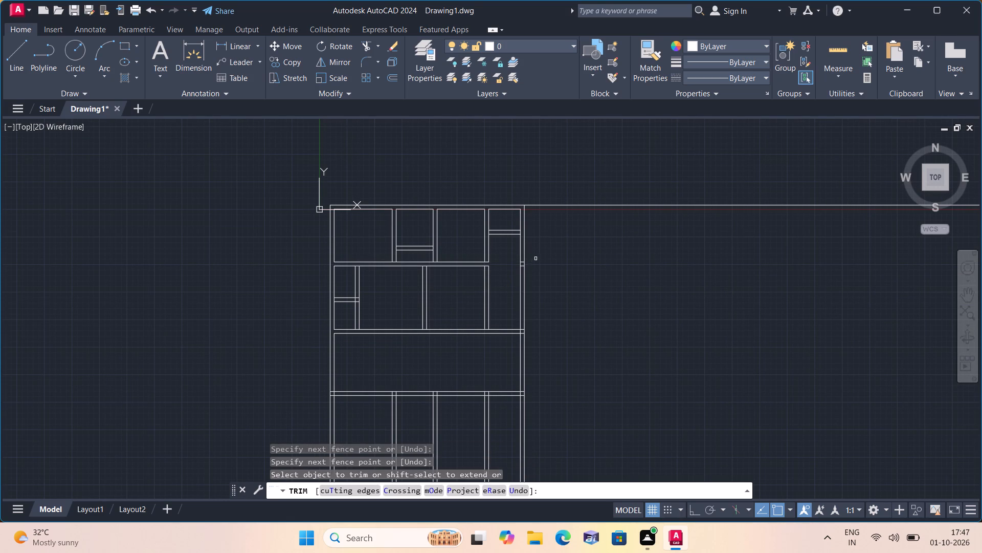
pyautogui.click(497, 262)
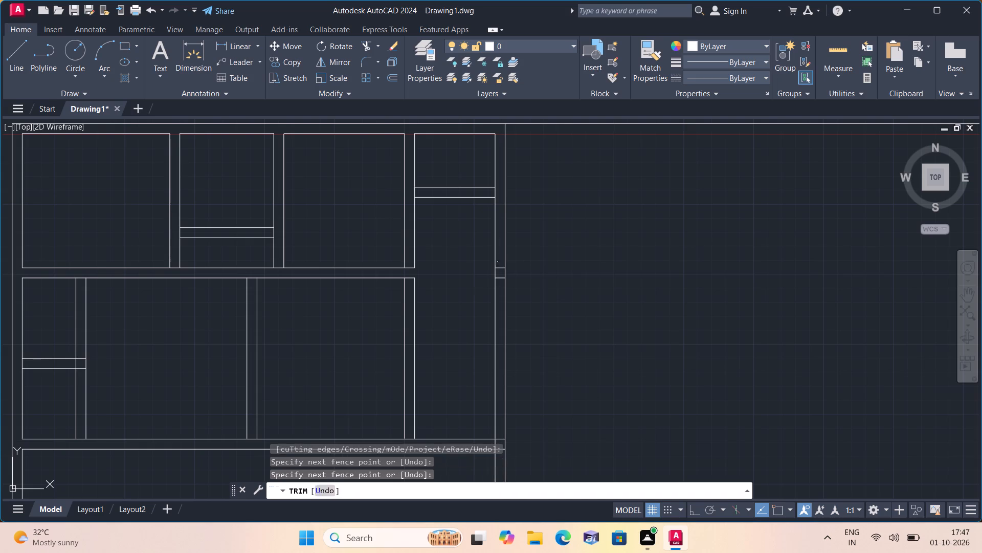
pyautogui.click(497, 287)
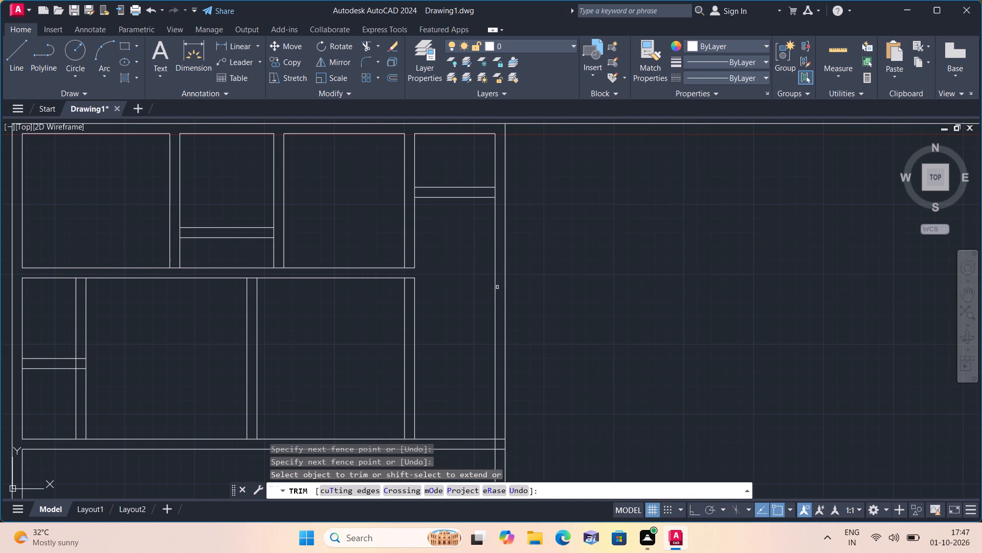
# Trim the right outer wall's inner line between the small top-right room's partition and the next full-width horizontal partition.
pyautogui.scroll(-1, 497, 287)
pyautogui.moveTo(572, 308); pyautogui.dragTo(607, 281, button='middle')
pyautogui.scroll(-1, 572, 308)
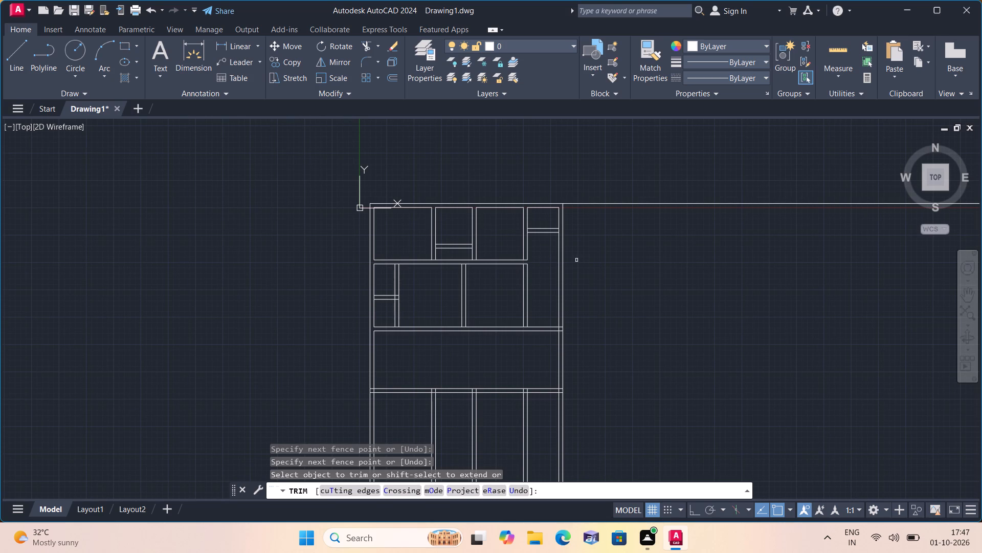
pyautogui.click(560, 259)
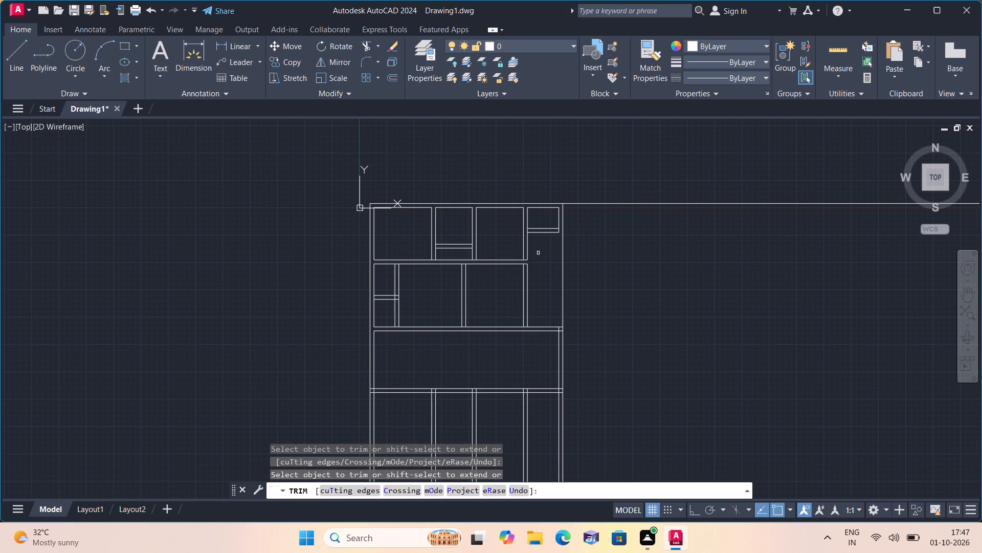
pyautogui.press('Escape')
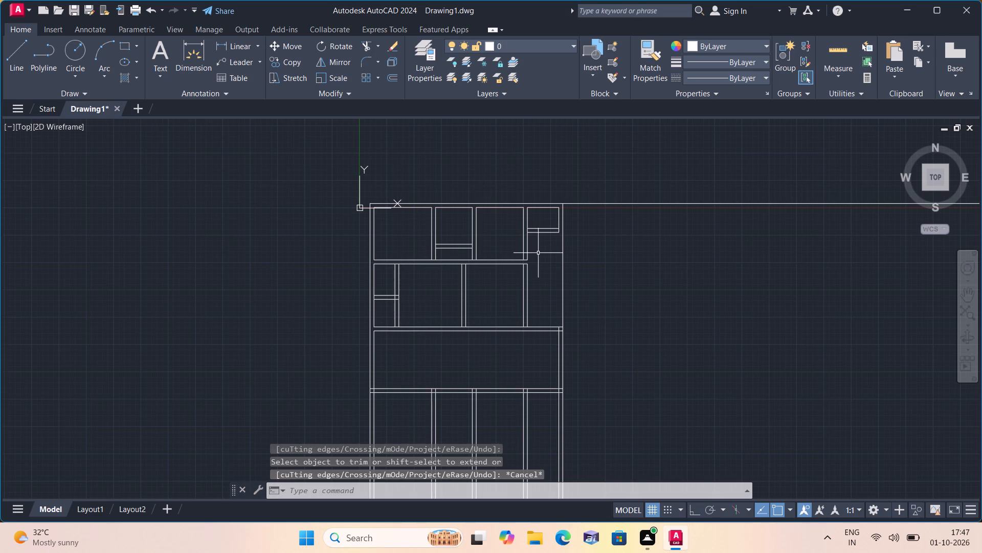
# Extend both lines of the small top-right room's partition to the right outer wall's outer line.
pyautogui.write('exte')
pyautogui.press('space')
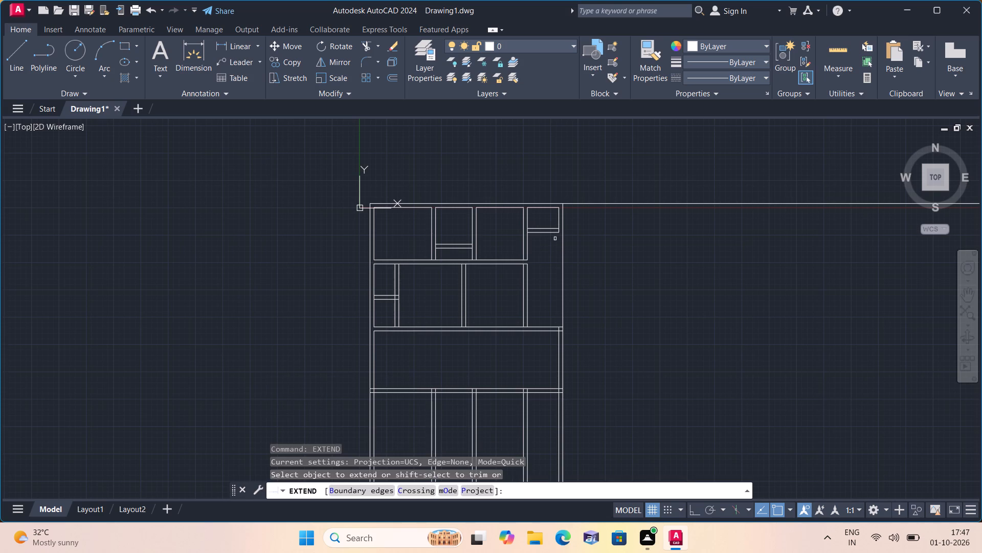
pyautogui.click(555, 231)
pyautogui.click(555, 230)
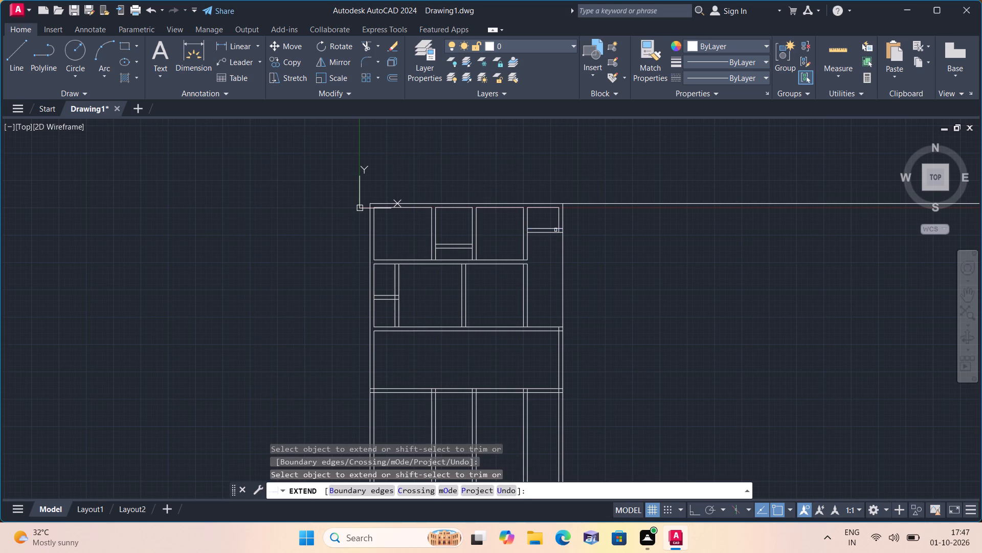
pyautogui.press('Escape')
# Trim the right outer wall's outer line between the small top-right room's partition and the horizontal partition below to open that side.
pyautogui.write('trim')
pyautogui.press('space')
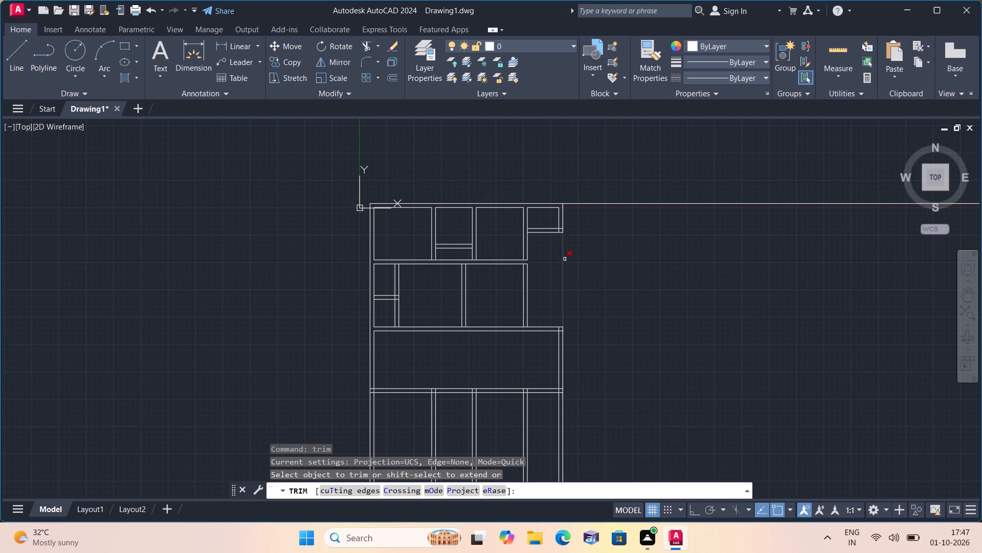
pyautogui.click(564, 259)
pyautogui.press('Escape')
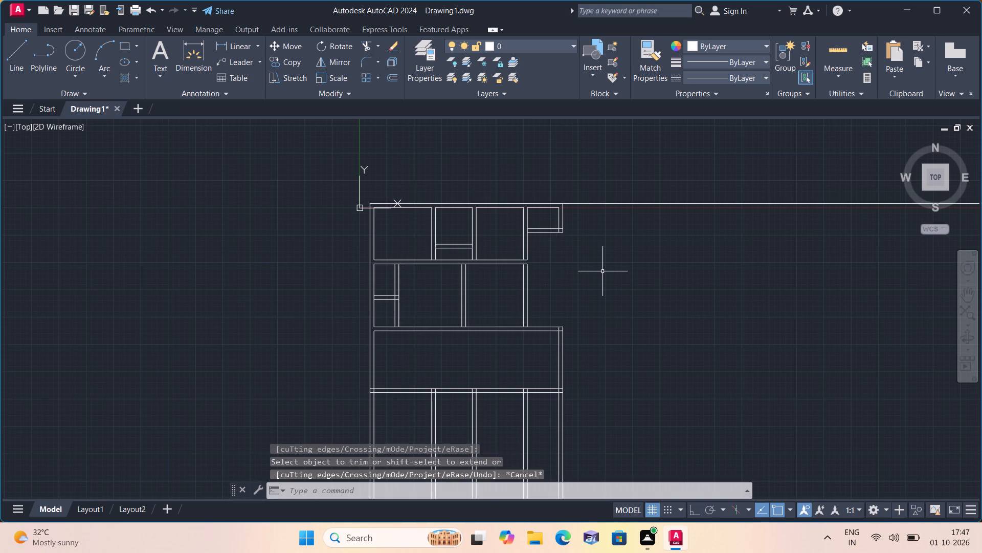
# Offset the right line of the top row's third vertical partition 11' to the right.
pyautogui.write("off 11'")
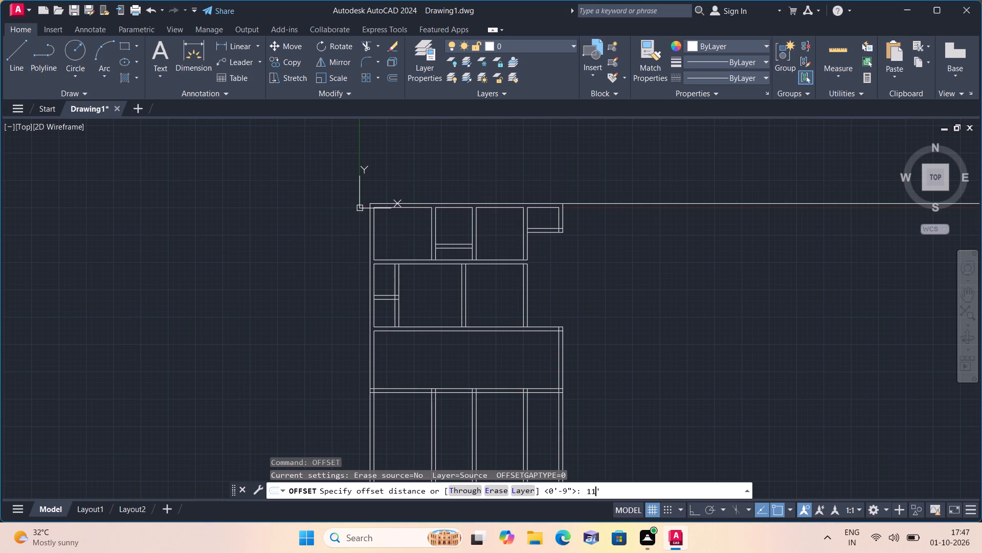
pyautogui.press('space')
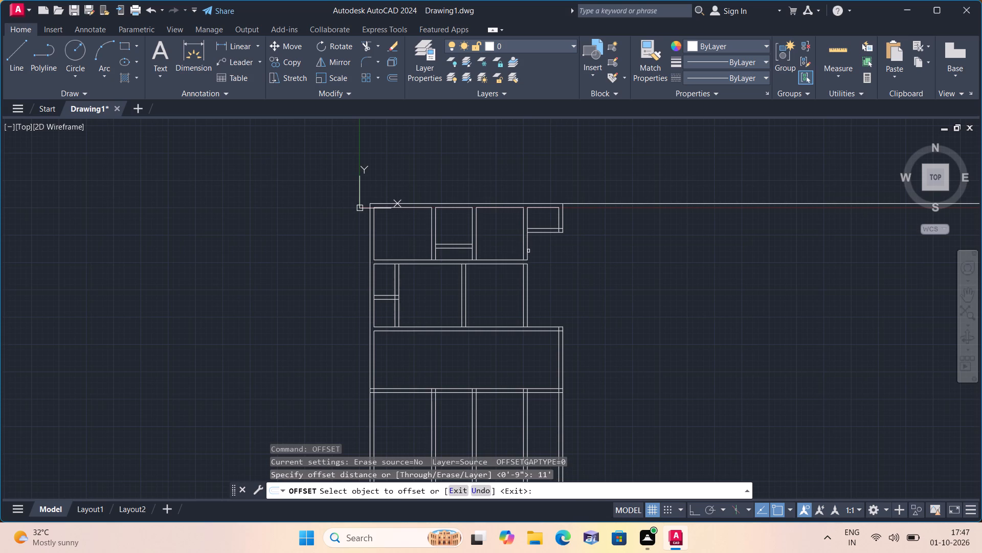
pyautogui.click(528, 248)
pyautogui.click(560, 254)
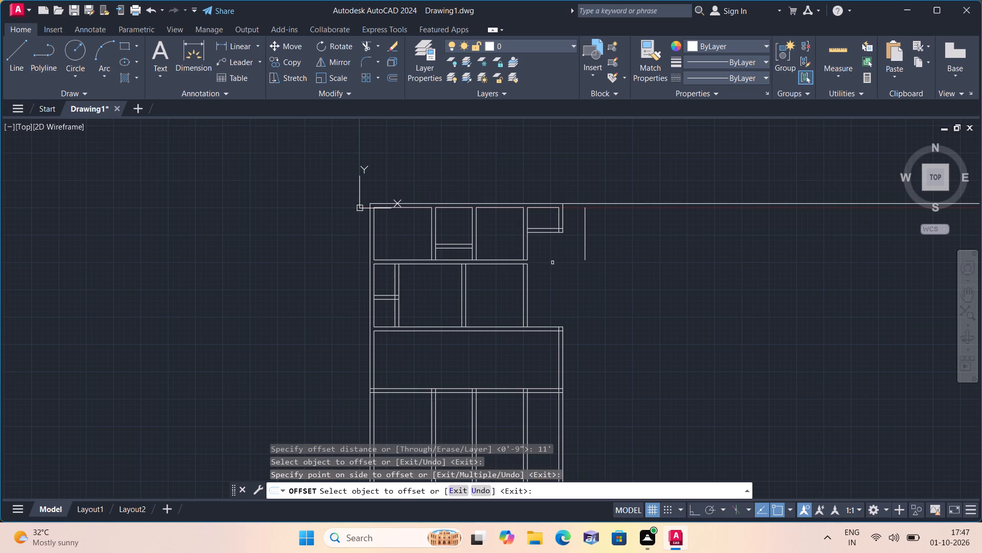
# Offset the right line of the middle row's last vertical partition 11' to the right.
pyautogui.click(526, 290)
pyautogui.click(560, 289)
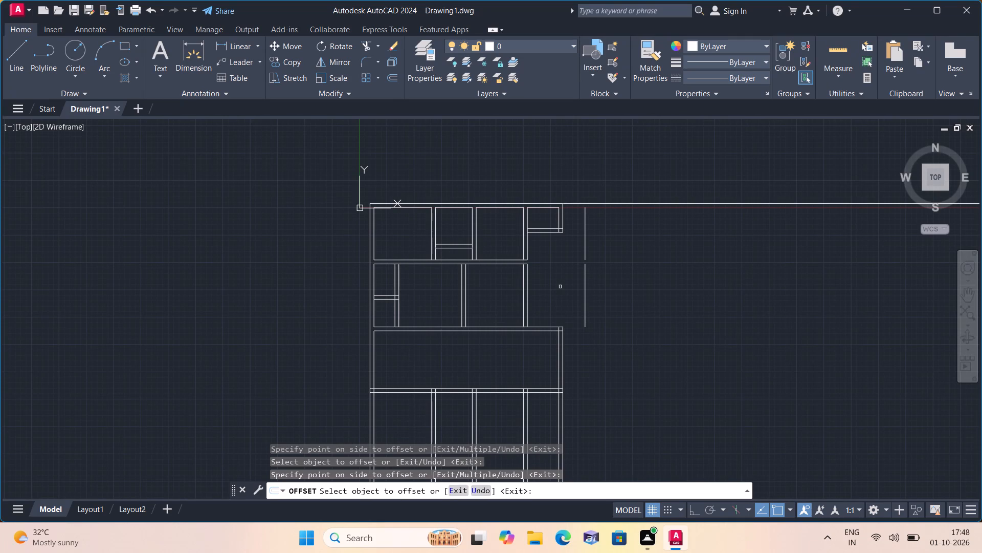
pyautogui.press('space')
pyautogui.press('space')
pyautogui.press('Escape')
# Offset the lower line of the small top-right room's horizontal partition 12' downward.
pyautogui.press('space')
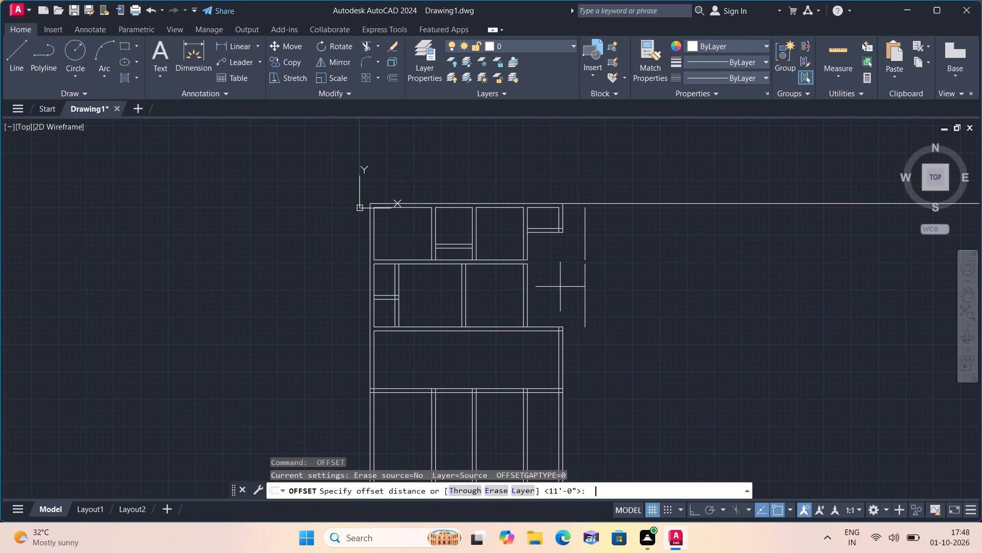
pyautogui.write("12'")
pyautogui.press('space')
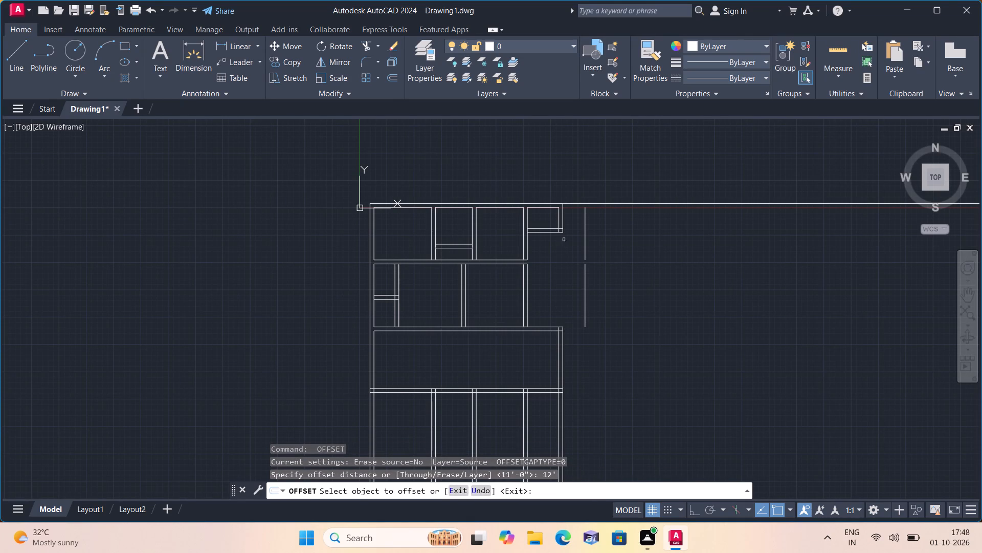
pyautogui.click(554, 232)
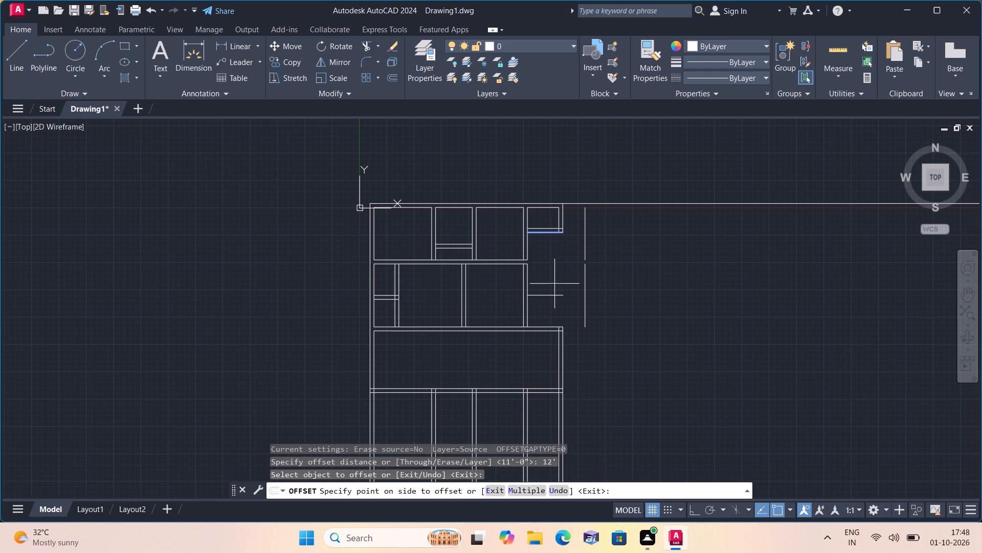
pyautogui.click(557, 303)
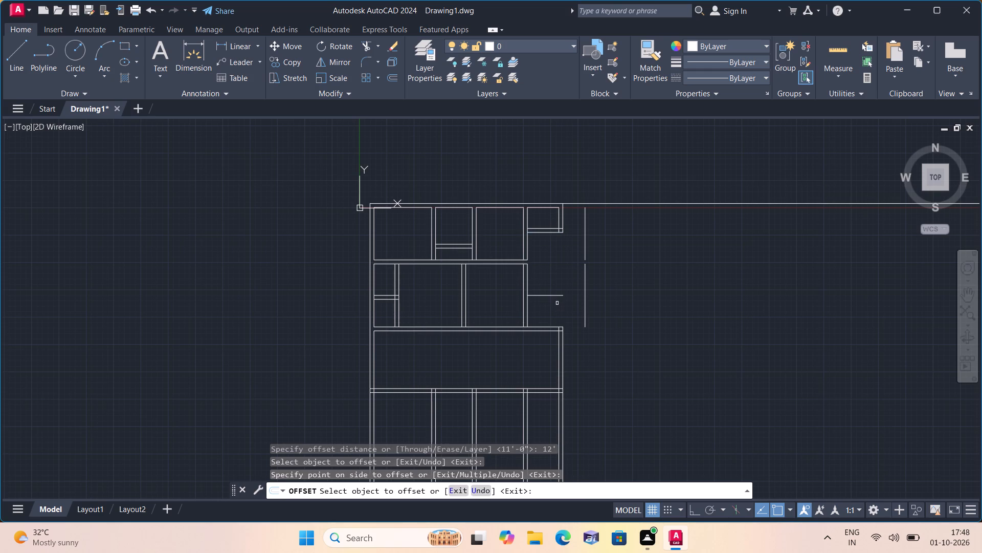
pyautogui.press('space')
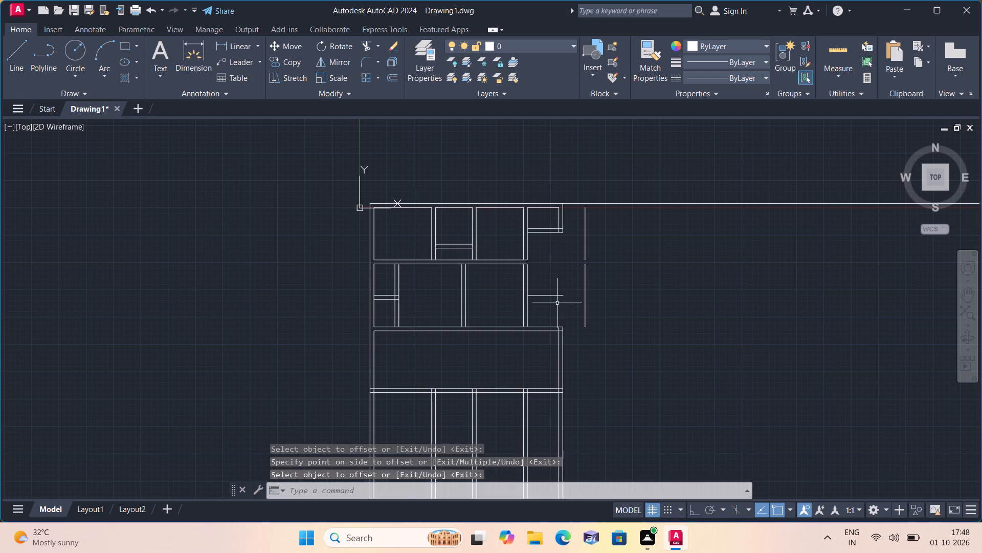
# Offset the new horizontal line below the small top-right room 9" downward to form a partition.
pyautogui.press('space')
pyautogui.write('9"')
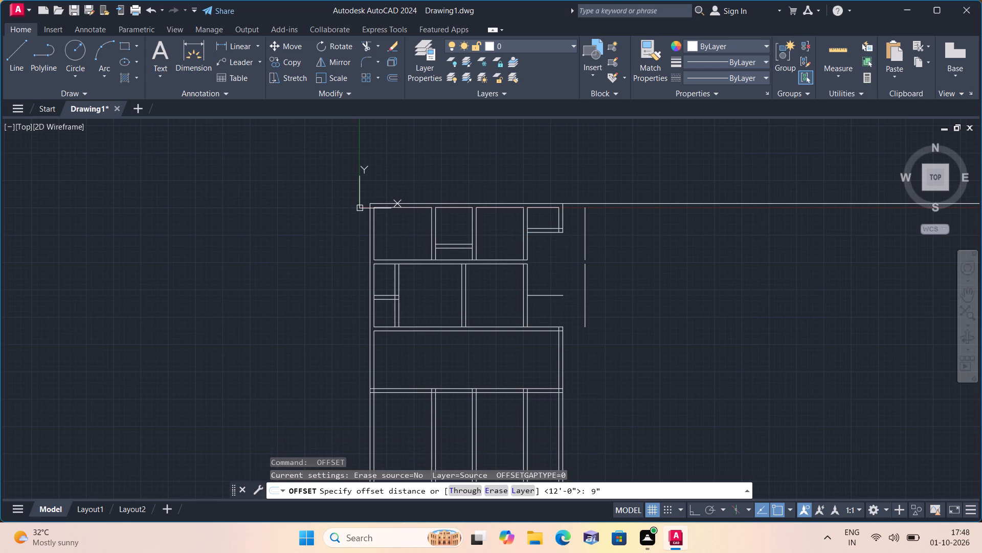
pyautogui.press('space')
pyautogui.click(557, 296)
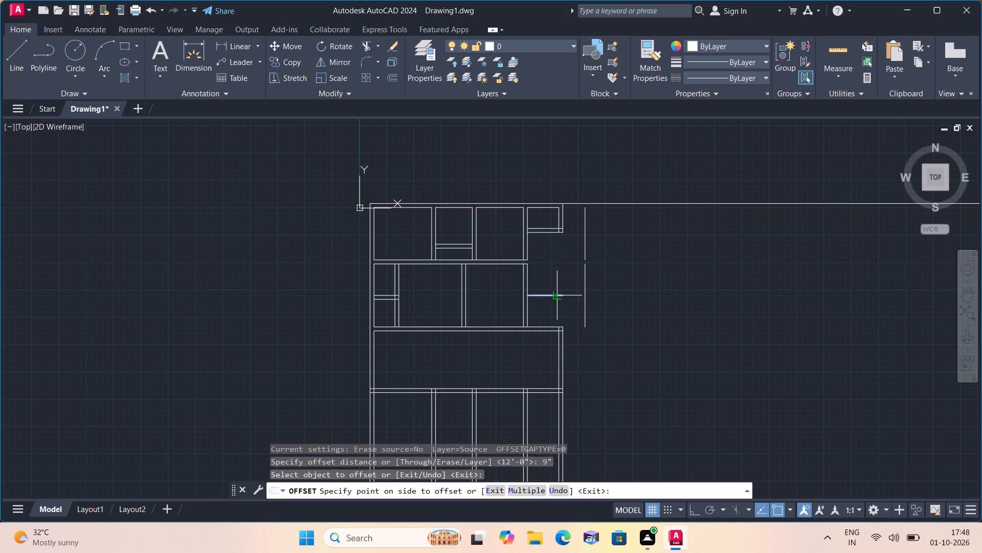
pyautogui.click(557, 304)
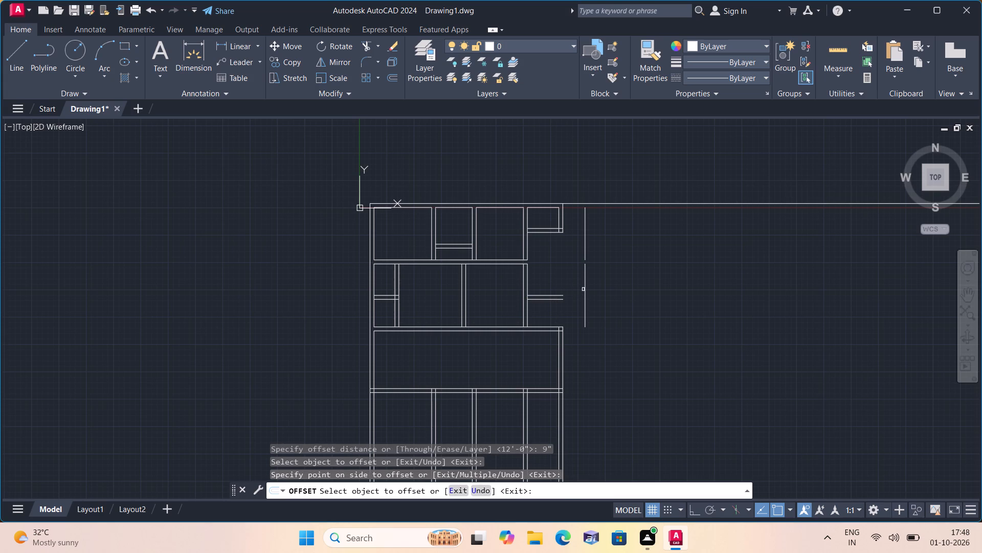
# Offset both new vertical lines on the right side of the plan 9" outward to give the new wall thickness.
pyautogui.click(584, 289)
pyautogui.click(600, 282)
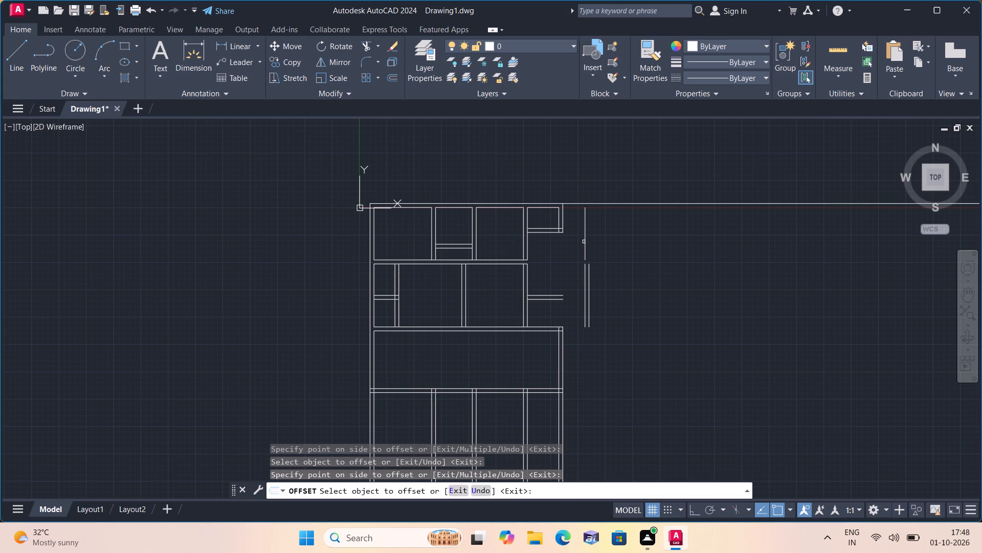
pyautogui.click(586, 241)
pyautogui.click(608, 242)
pyautogui.press('Escape')
# Extend both lines of the new horizontal partition right to the new wall's inner line and left through the adjoining vertical partition.
pyautogui.write('exten')
pyautogui.press('space')
pyautogui.click(549, 278)
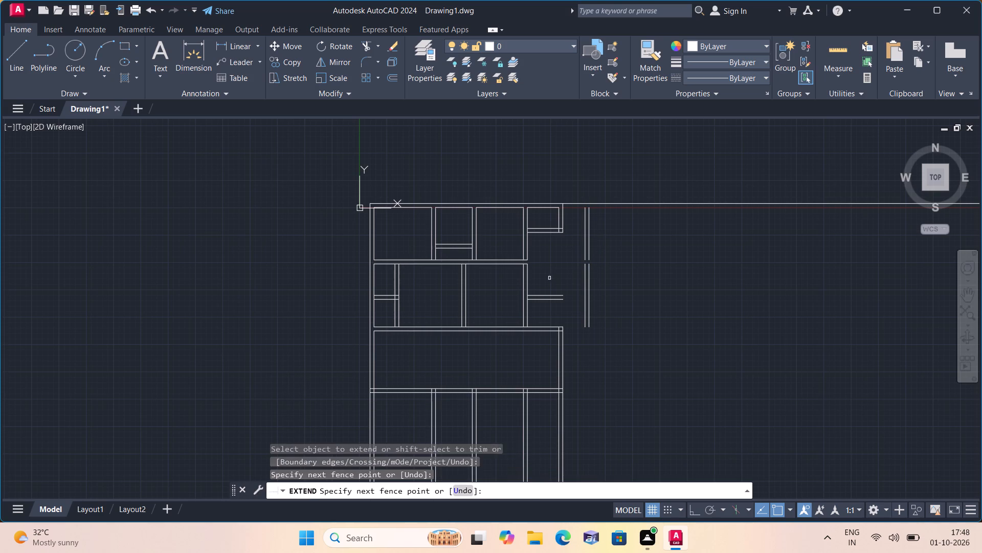
pyautogui.click(551, 311)
pyautogui.click(547, 285)
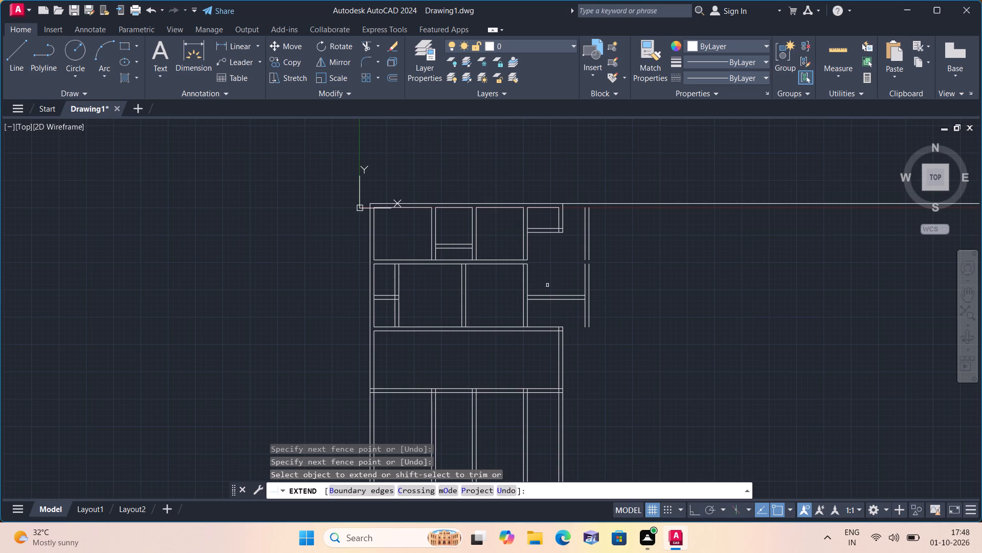
pyautogui.click(564, 325)
# Extend both lines of the small top-right room's horizontal partition to the new right wall's outer line.
pyautogui.click(544, 222)
pyautogui.click(570, 266)
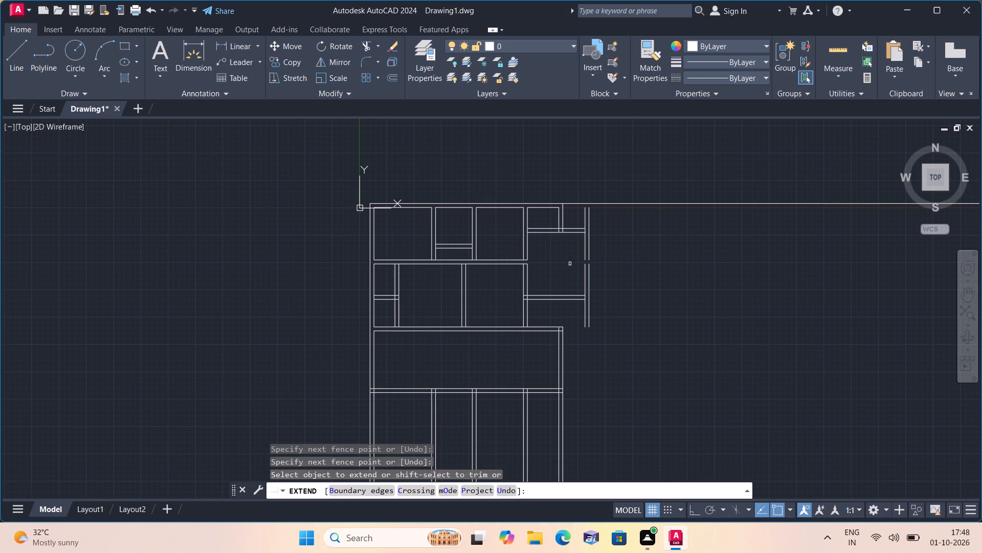
pyautogui.click(571, 214)
pyautogui.click(564, 258)
# Extend the new right wall's upper lines to the top outer wall line and its lower lines upward across the gap.
pyautogui.click(577, 212)
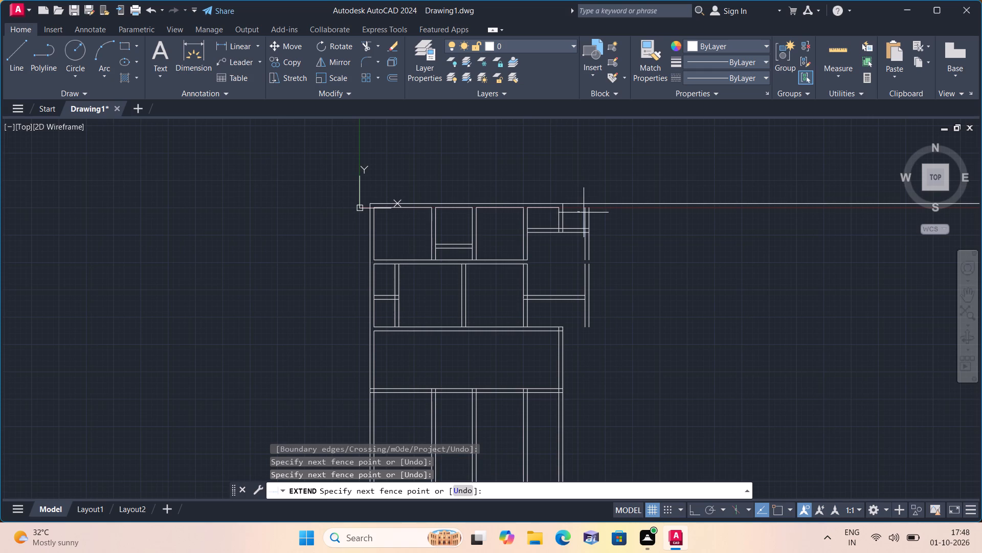
pyautogui.click(622, 212)
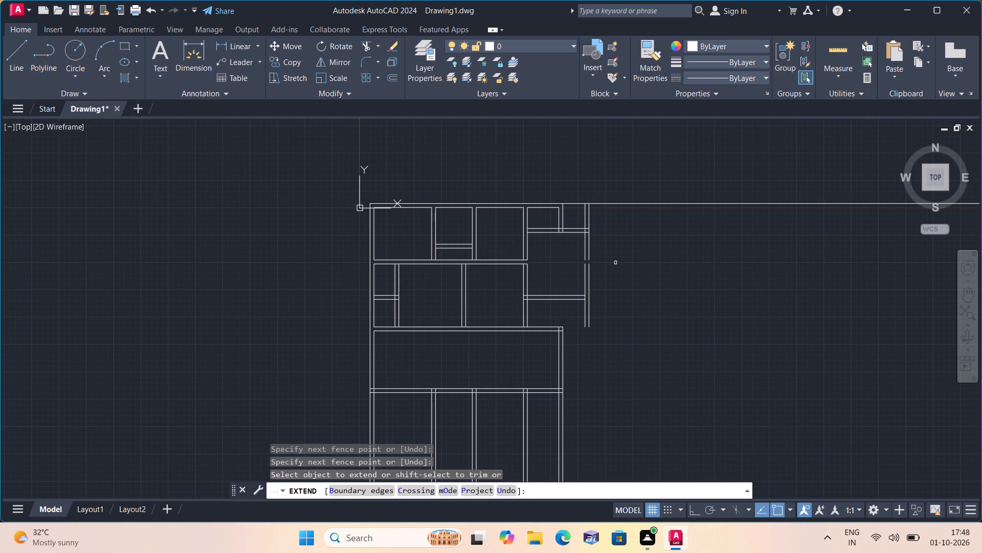
pyautogui.click(617, 275)
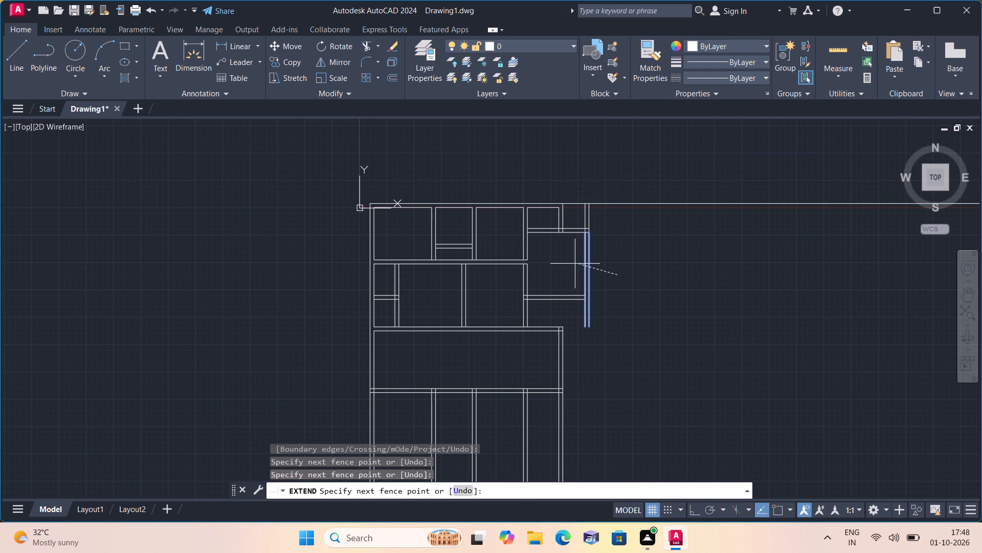
pyautogui.click(571, 264)
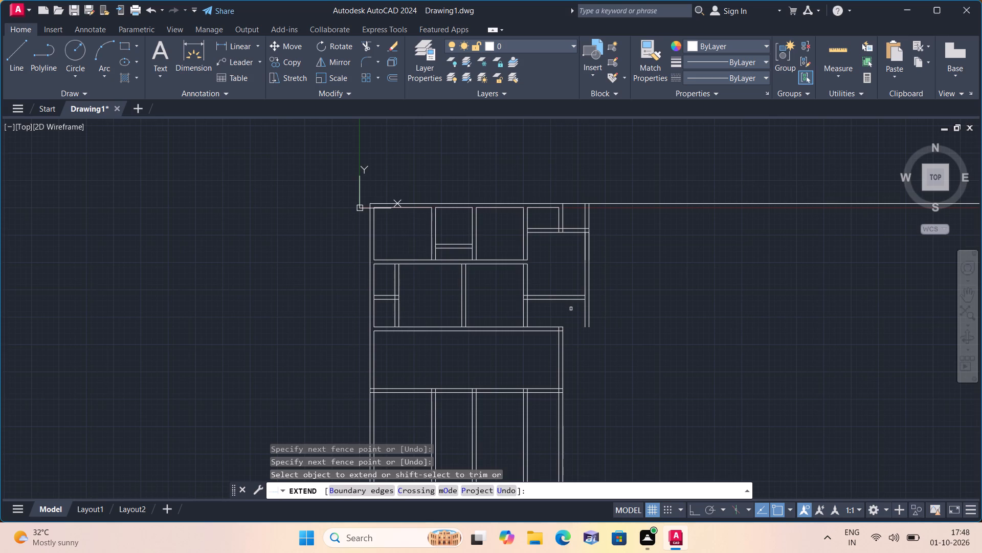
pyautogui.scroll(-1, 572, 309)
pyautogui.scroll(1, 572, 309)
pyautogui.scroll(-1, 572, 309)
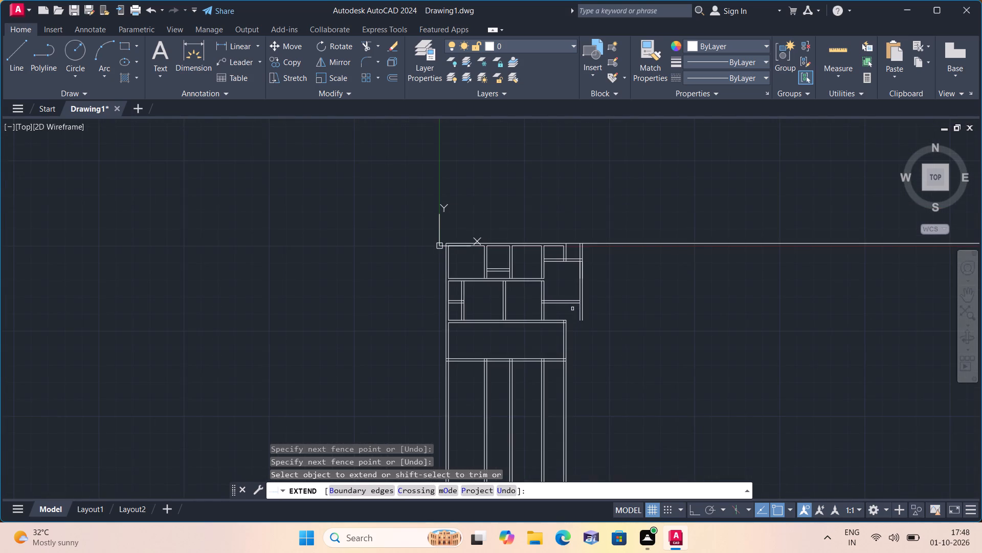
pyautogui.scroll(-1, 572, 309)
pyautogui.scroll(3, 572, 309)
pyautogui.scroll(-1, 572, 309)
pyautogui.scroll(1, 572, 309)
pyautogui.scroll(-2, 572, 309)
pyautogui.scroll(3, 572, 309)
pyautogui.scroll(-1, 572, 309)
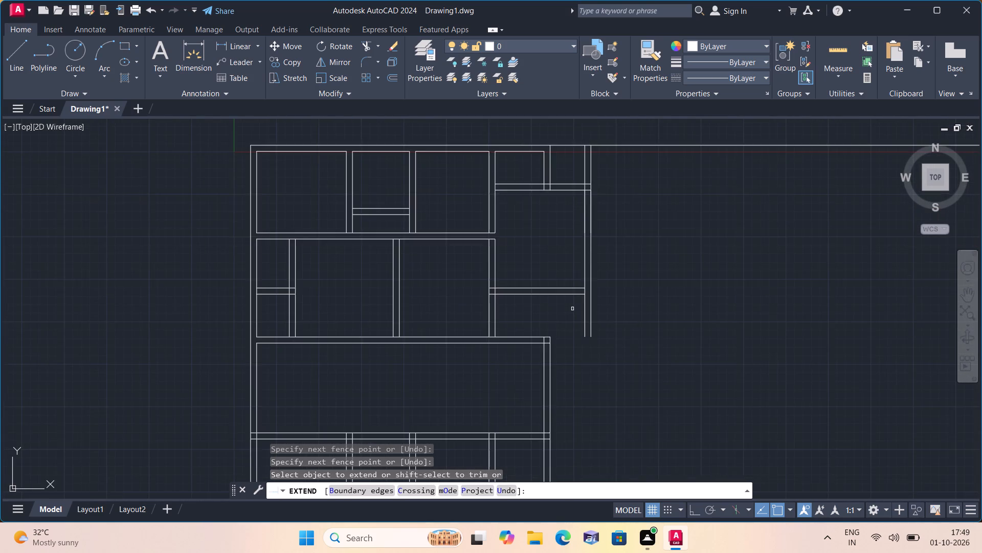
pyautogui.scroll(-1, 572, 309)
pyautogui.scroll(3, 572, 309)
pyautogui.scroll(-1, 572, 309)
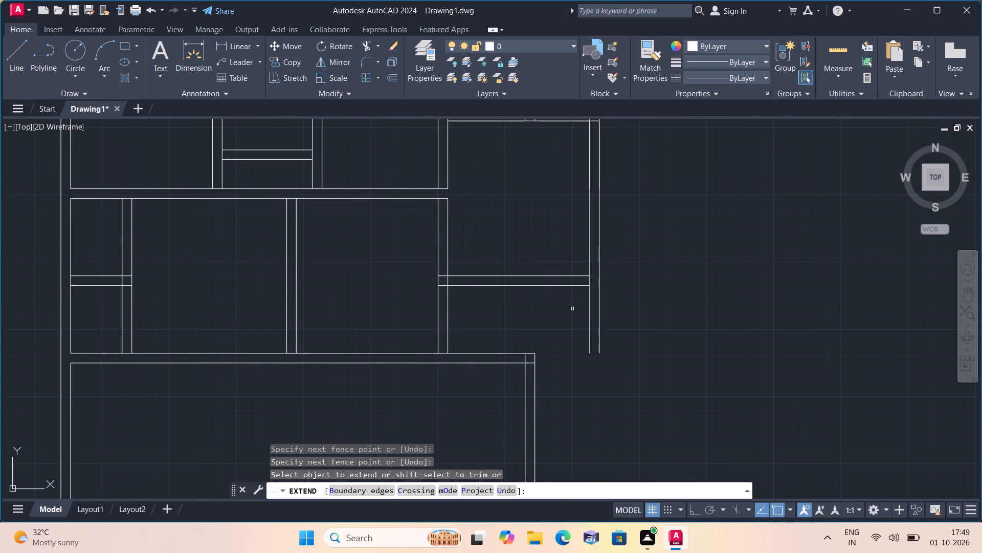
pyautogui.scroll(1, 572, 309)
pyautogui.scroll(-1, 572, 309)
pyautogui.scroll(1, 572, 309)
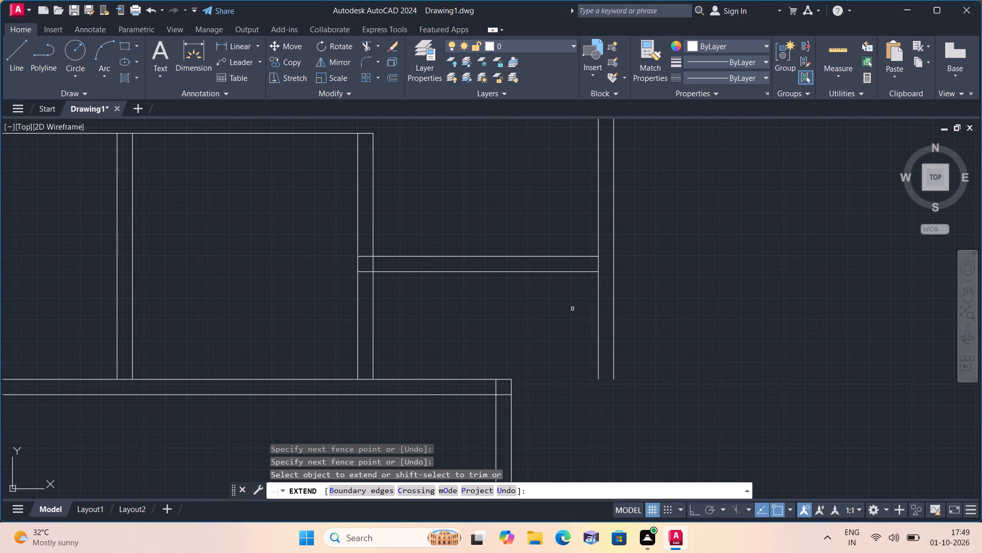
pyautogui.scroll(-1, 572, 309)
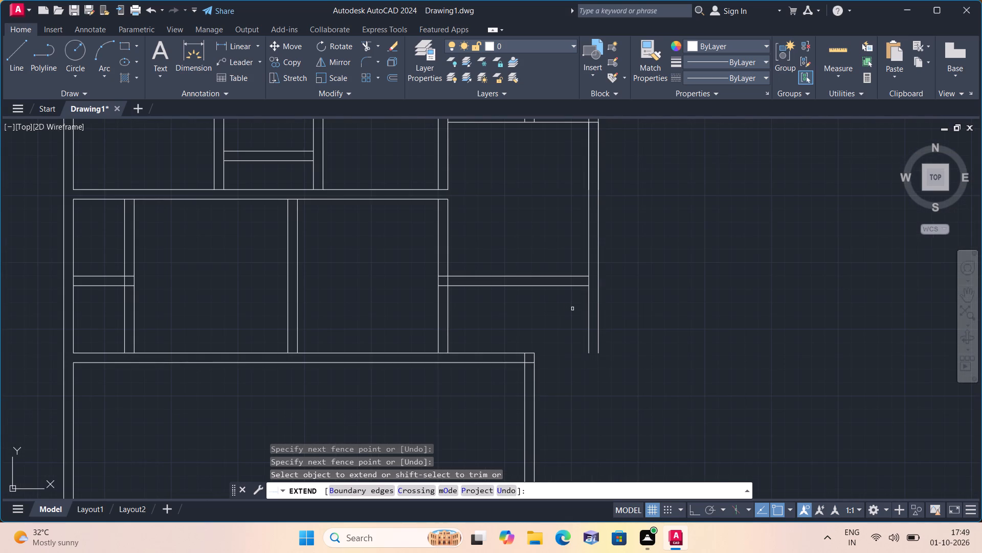
# Extend both lines of the new horizontal partition to the new right wall's outer line.
pyautogui.moveTo(572, 309); pyautogui.dragTo(669, 300, button='middle')
pyautogui.scroll(-1, 572, 309)
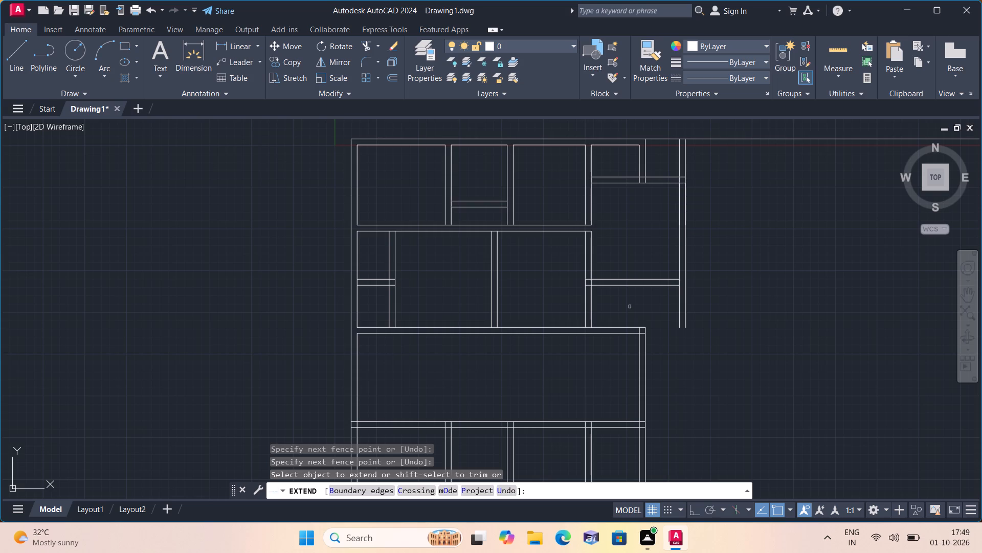
pyautogui.scroll(1, 630, 307)
pyautogui.scroll(-1, 630, 307)
pyautogui.scroll(1, 630, 307)
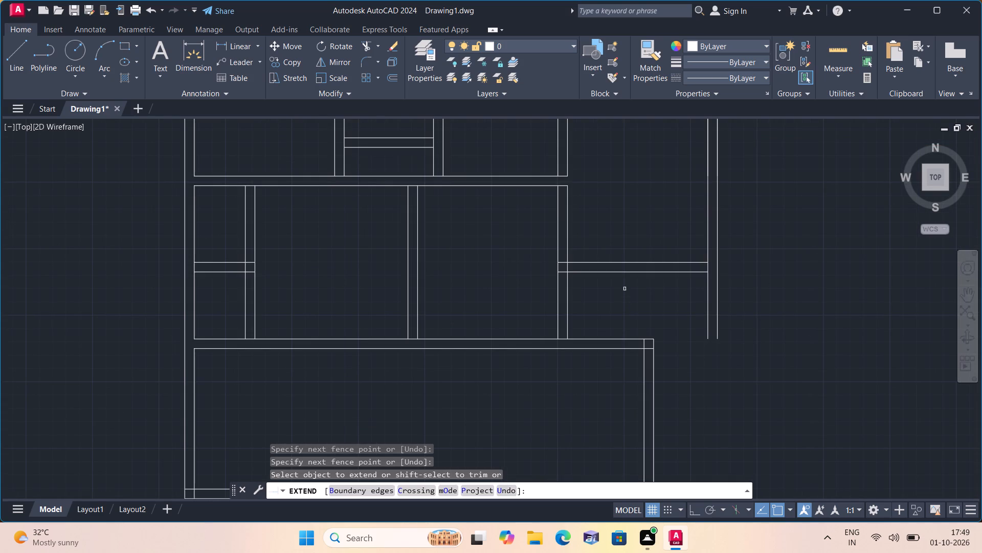
pyautogui.click(624, 288)
pyautogui.click(624, 288)
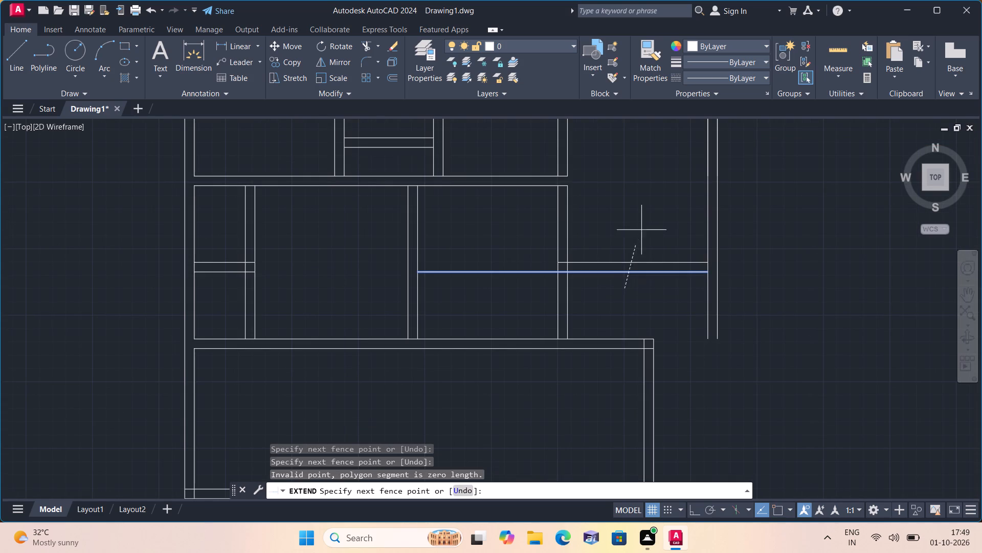
pyautogui.click(644, 316)
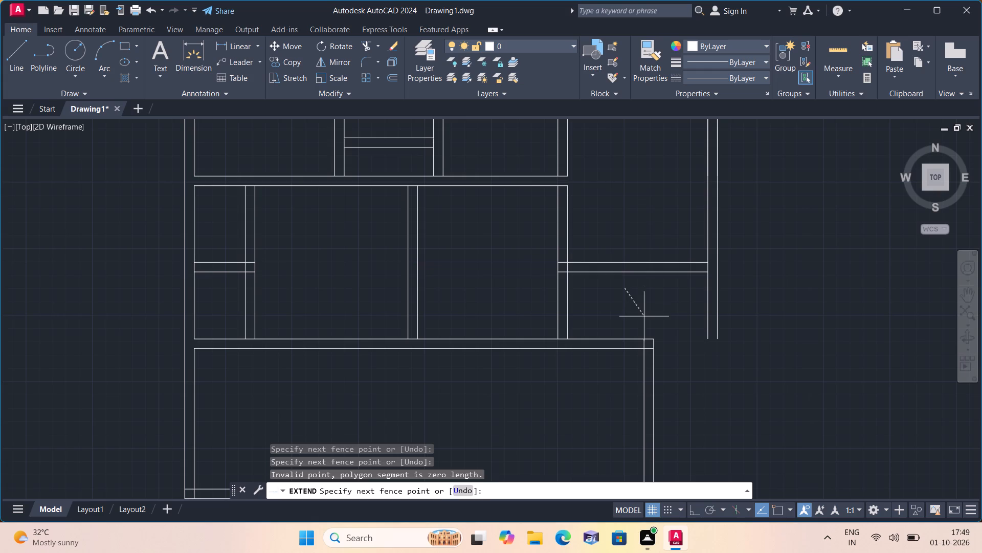
pyautogui.click(664, 228)
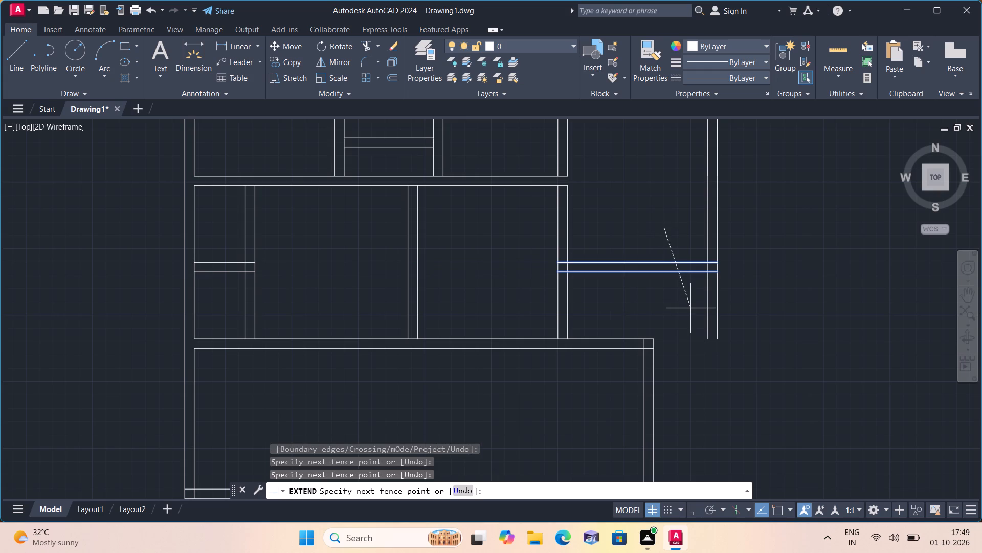
pyautogui.click(690, 308)
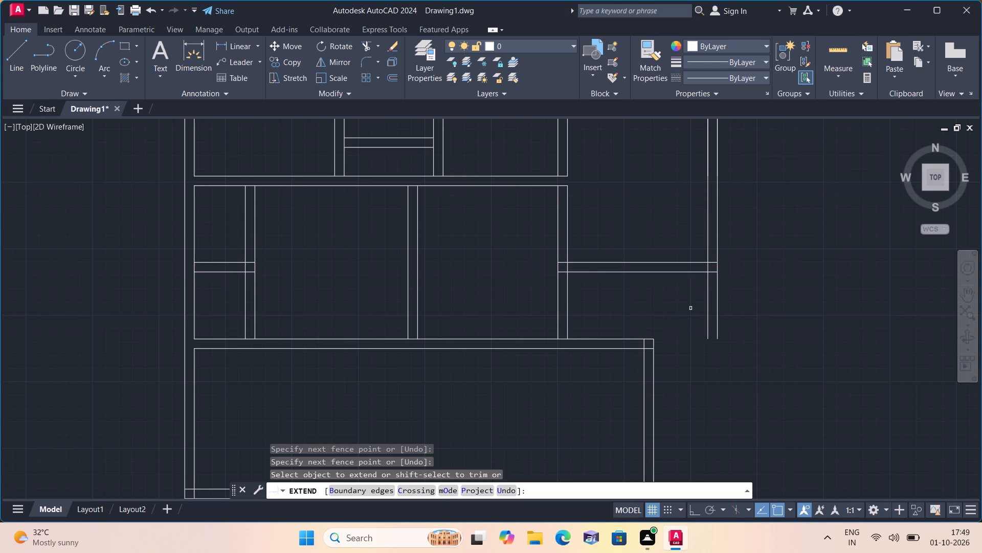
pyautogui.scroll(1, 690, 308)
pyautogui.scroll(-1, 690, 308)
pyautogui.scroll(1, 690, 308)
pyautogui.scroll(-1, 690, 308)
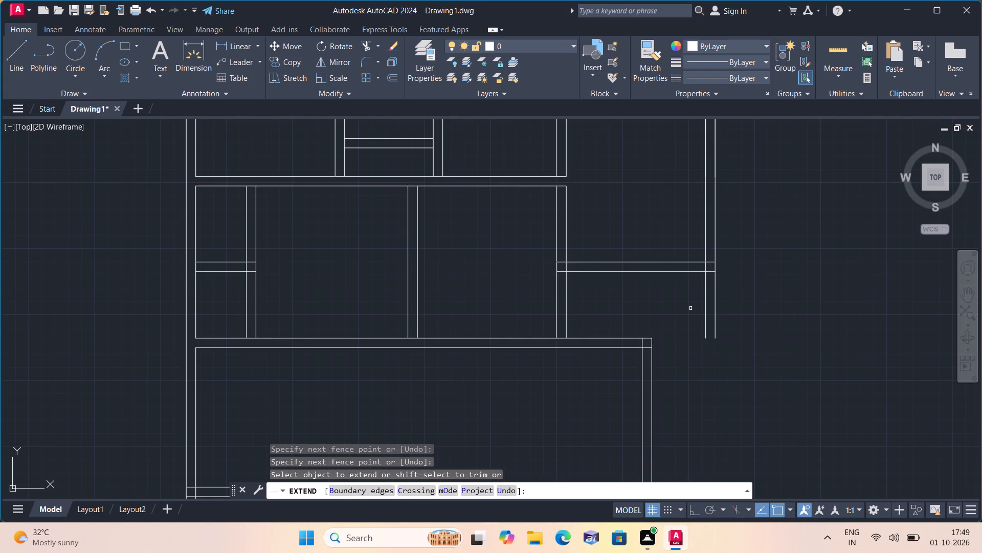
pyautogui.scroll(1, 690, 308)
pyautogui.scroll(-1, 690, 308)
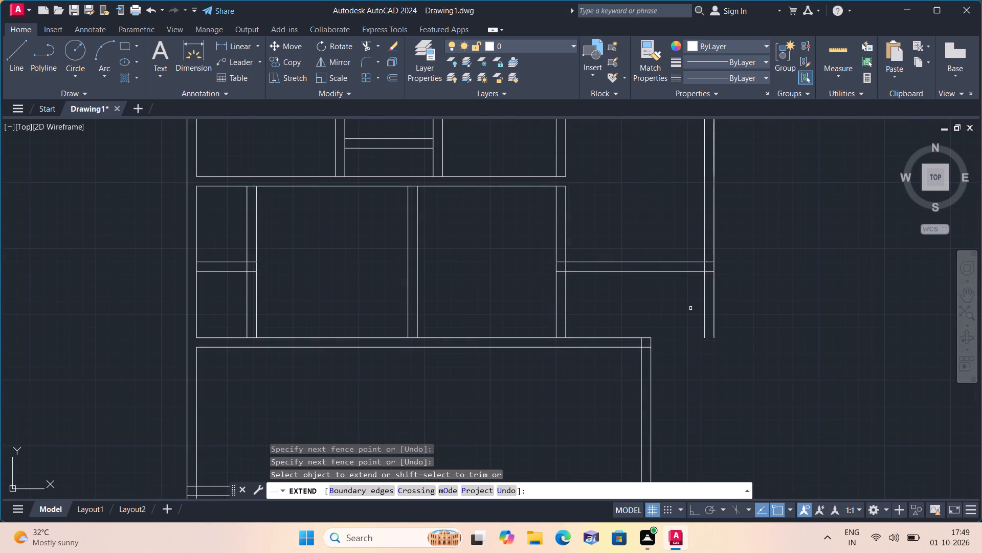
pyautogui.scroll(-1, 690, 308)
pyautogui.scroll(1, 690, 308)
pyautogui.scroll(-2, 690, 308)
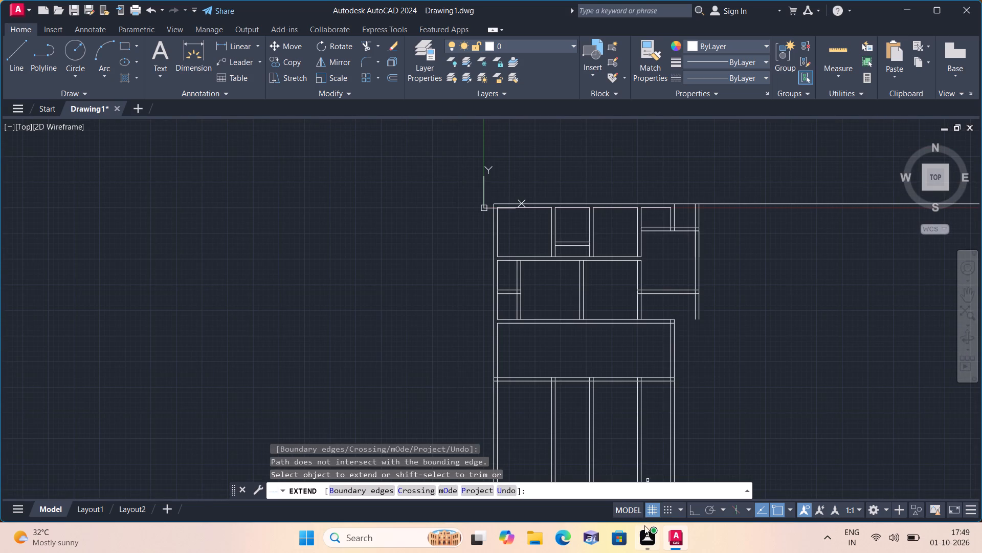
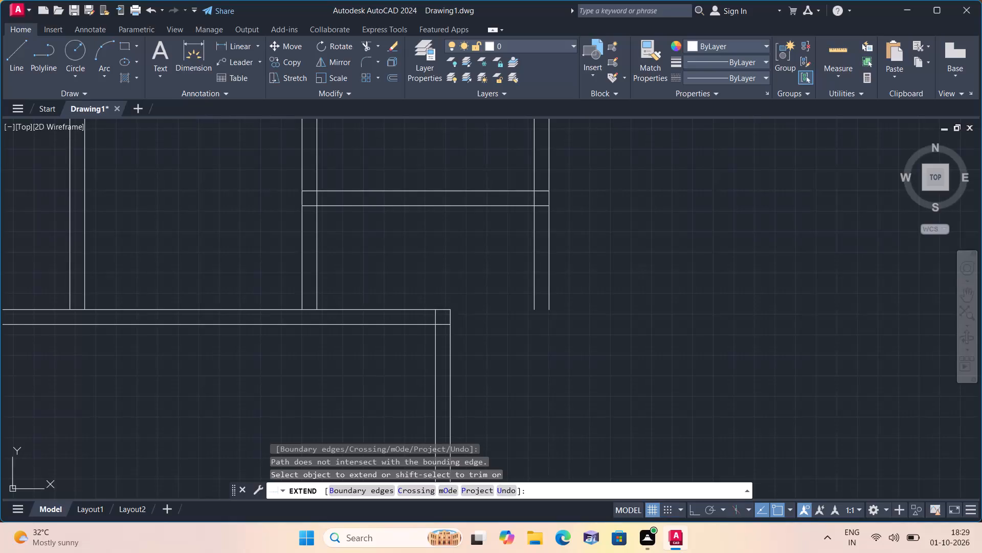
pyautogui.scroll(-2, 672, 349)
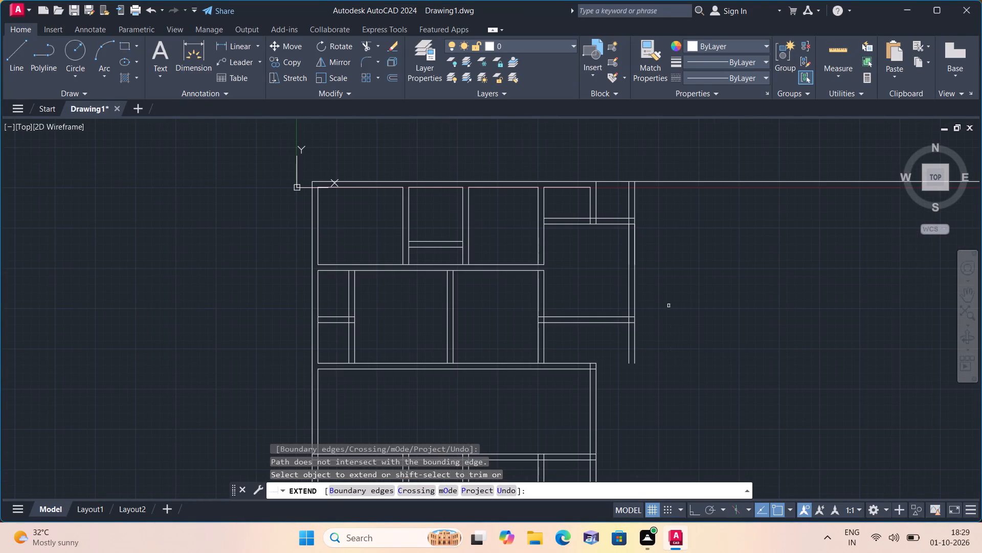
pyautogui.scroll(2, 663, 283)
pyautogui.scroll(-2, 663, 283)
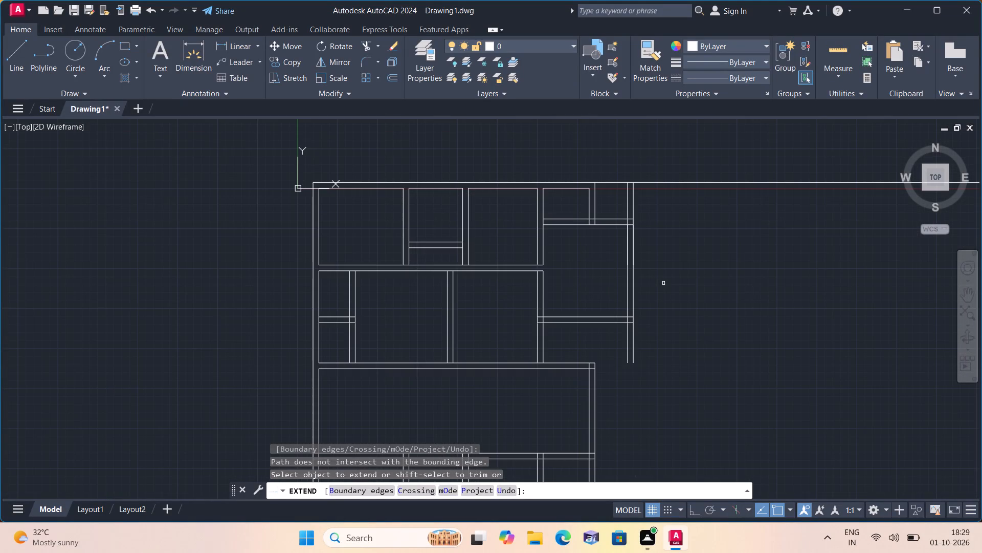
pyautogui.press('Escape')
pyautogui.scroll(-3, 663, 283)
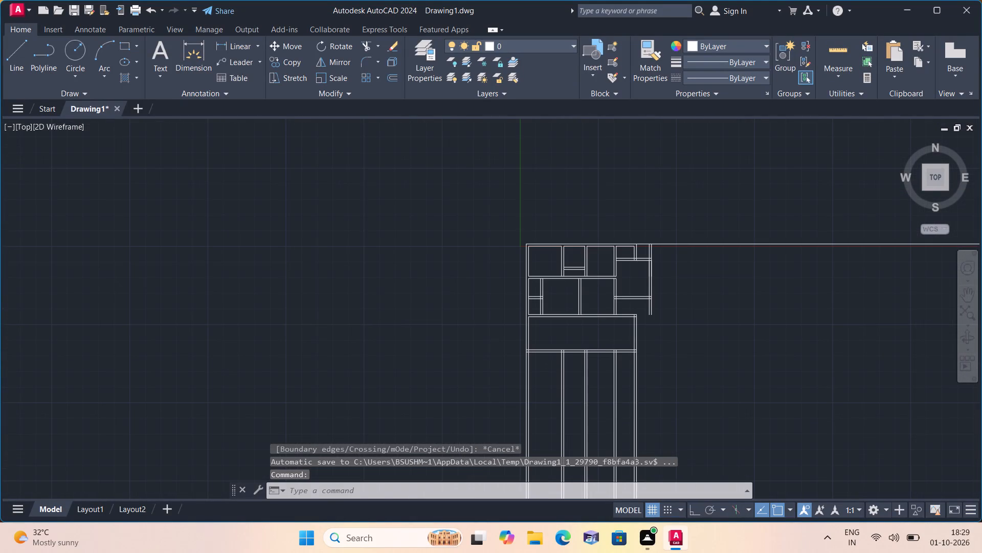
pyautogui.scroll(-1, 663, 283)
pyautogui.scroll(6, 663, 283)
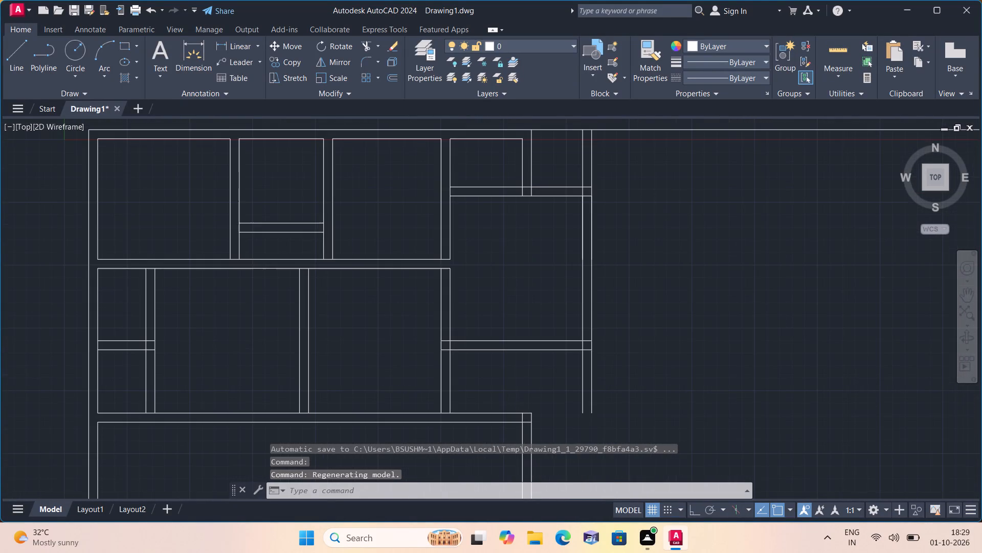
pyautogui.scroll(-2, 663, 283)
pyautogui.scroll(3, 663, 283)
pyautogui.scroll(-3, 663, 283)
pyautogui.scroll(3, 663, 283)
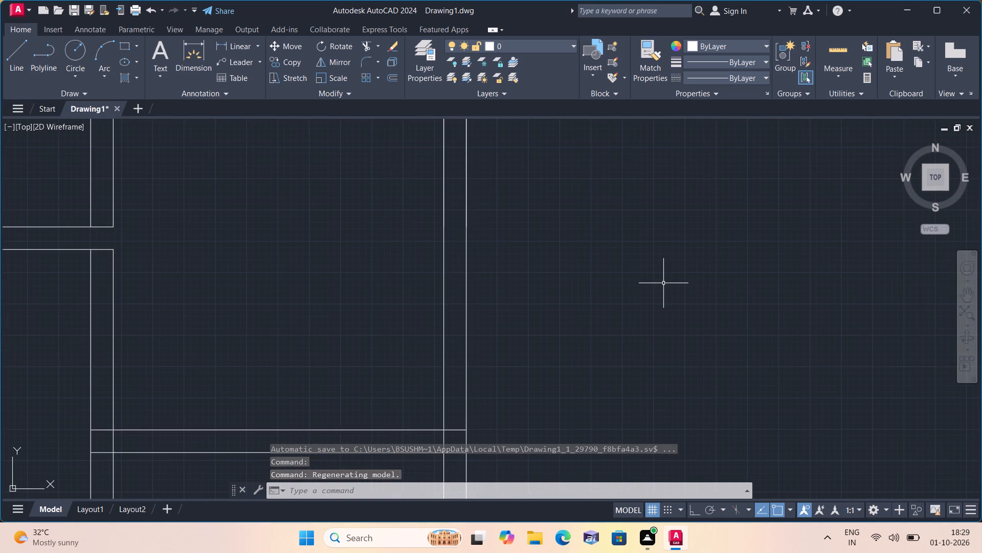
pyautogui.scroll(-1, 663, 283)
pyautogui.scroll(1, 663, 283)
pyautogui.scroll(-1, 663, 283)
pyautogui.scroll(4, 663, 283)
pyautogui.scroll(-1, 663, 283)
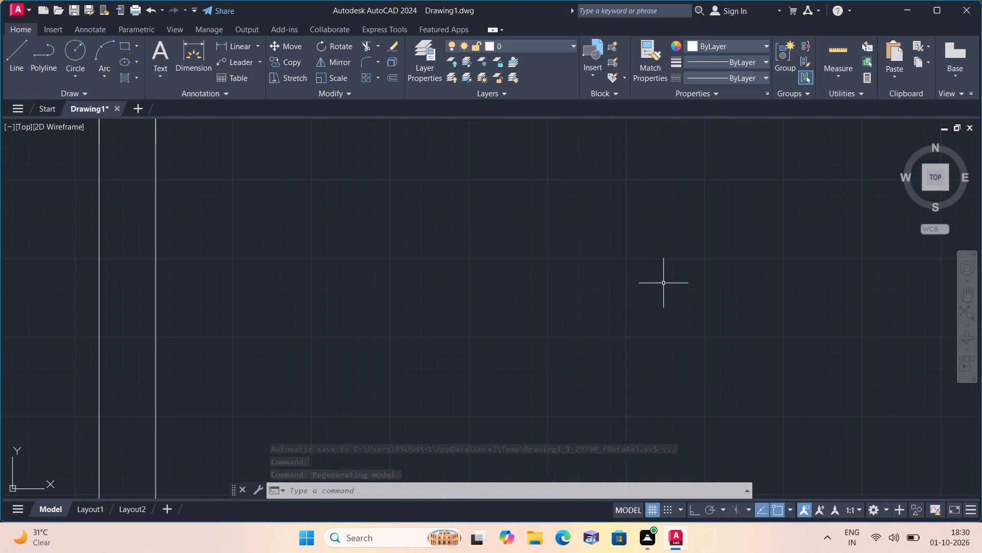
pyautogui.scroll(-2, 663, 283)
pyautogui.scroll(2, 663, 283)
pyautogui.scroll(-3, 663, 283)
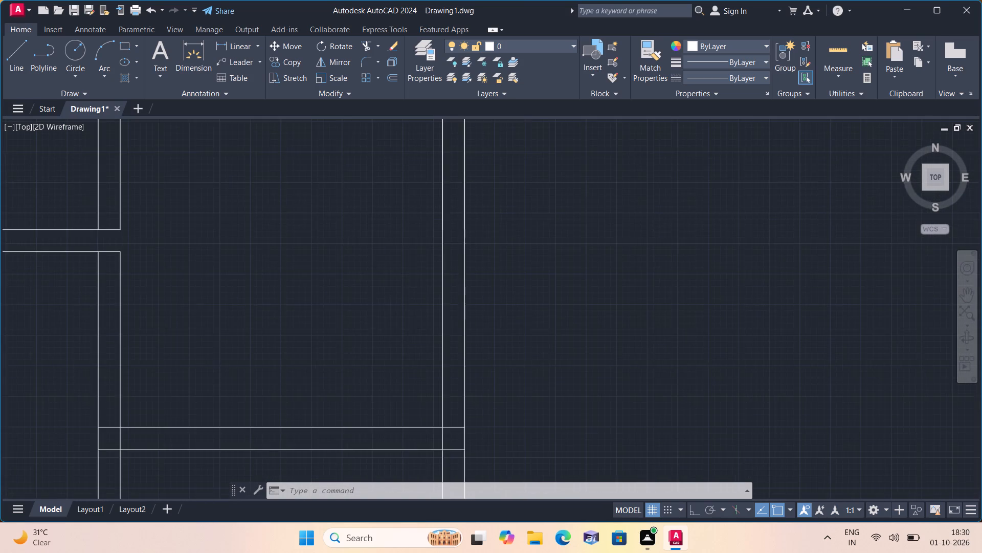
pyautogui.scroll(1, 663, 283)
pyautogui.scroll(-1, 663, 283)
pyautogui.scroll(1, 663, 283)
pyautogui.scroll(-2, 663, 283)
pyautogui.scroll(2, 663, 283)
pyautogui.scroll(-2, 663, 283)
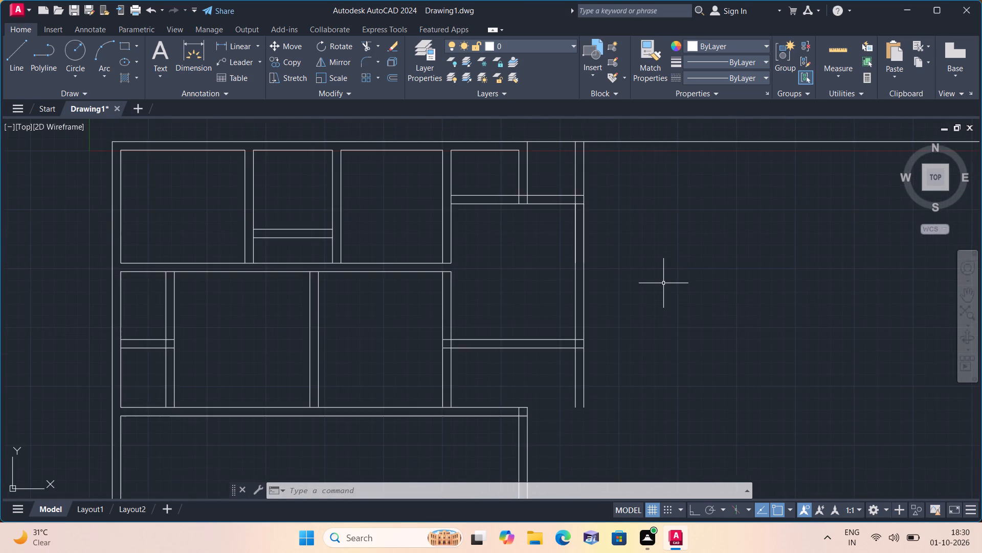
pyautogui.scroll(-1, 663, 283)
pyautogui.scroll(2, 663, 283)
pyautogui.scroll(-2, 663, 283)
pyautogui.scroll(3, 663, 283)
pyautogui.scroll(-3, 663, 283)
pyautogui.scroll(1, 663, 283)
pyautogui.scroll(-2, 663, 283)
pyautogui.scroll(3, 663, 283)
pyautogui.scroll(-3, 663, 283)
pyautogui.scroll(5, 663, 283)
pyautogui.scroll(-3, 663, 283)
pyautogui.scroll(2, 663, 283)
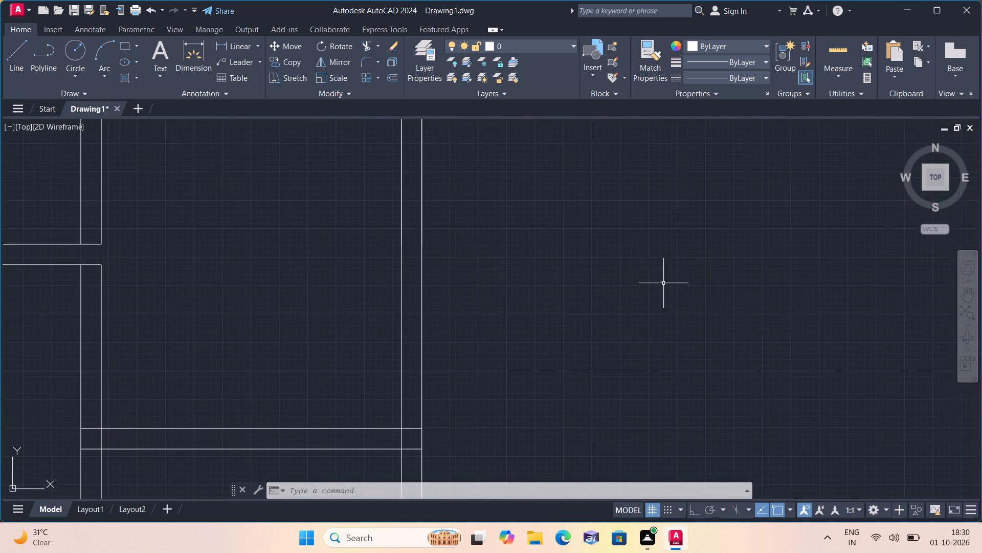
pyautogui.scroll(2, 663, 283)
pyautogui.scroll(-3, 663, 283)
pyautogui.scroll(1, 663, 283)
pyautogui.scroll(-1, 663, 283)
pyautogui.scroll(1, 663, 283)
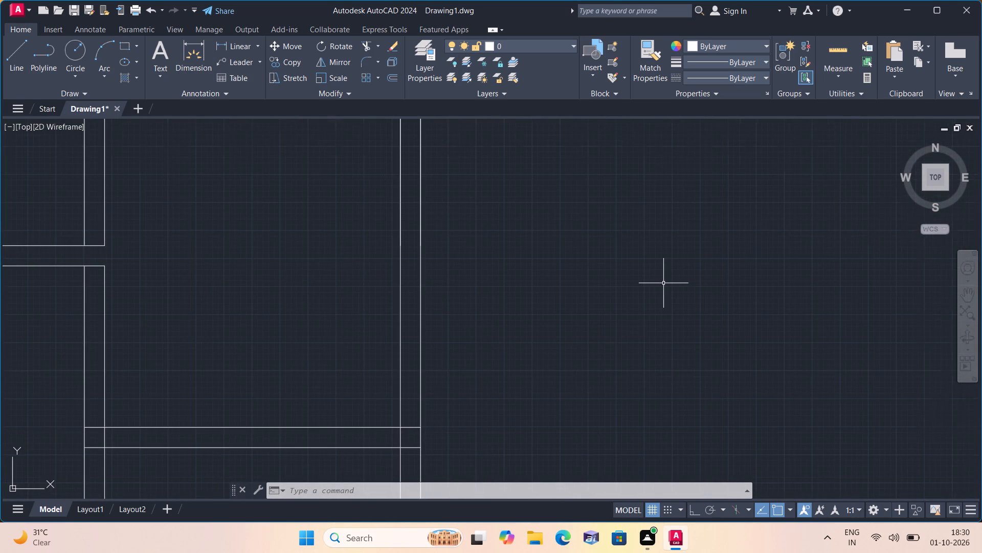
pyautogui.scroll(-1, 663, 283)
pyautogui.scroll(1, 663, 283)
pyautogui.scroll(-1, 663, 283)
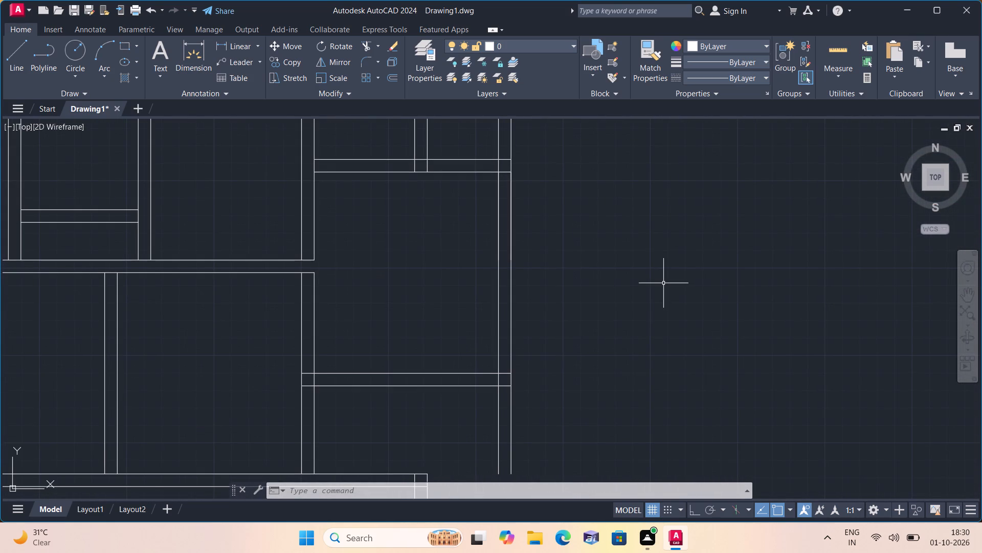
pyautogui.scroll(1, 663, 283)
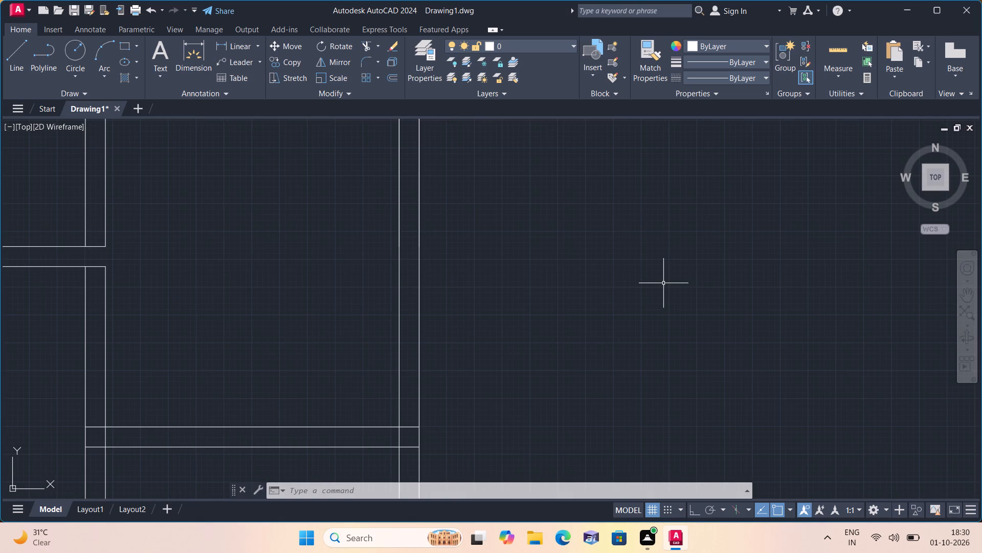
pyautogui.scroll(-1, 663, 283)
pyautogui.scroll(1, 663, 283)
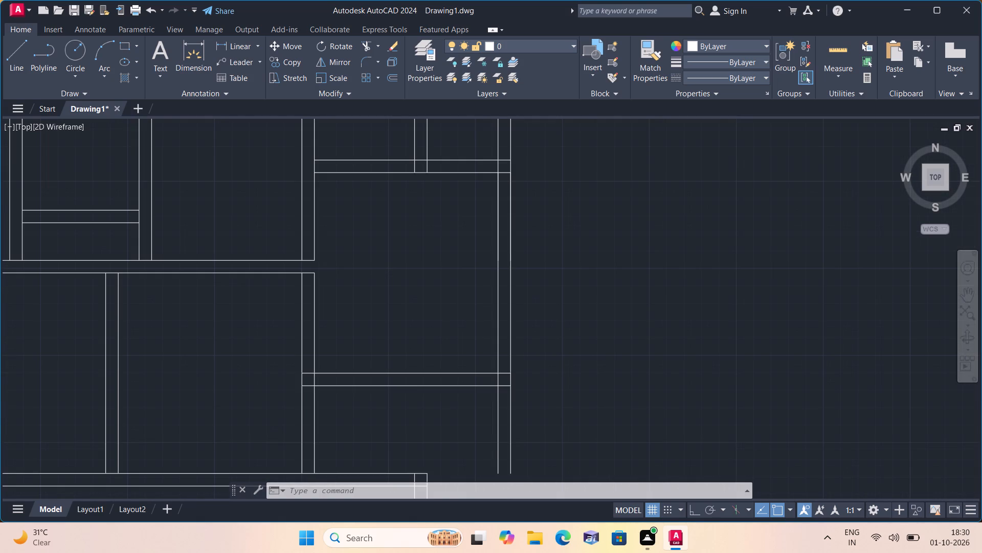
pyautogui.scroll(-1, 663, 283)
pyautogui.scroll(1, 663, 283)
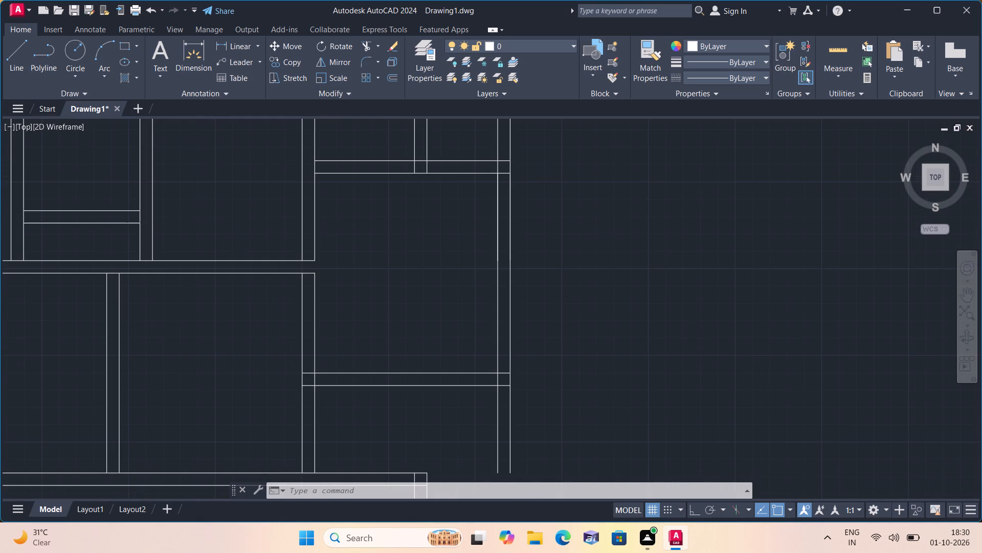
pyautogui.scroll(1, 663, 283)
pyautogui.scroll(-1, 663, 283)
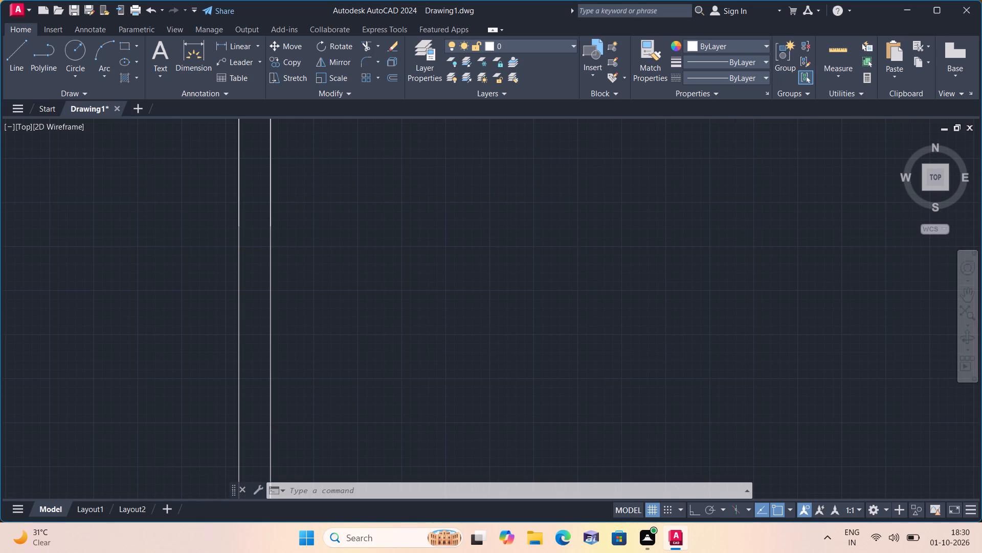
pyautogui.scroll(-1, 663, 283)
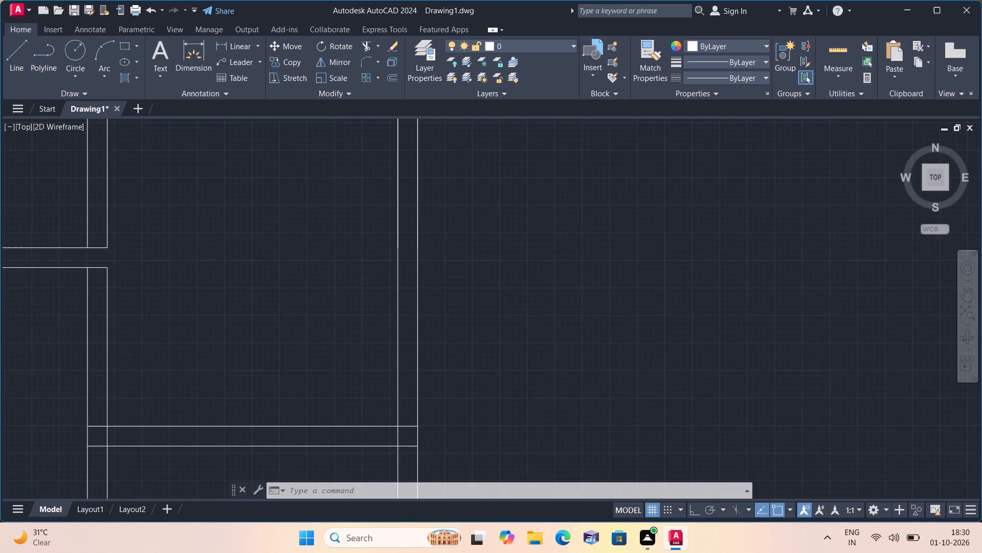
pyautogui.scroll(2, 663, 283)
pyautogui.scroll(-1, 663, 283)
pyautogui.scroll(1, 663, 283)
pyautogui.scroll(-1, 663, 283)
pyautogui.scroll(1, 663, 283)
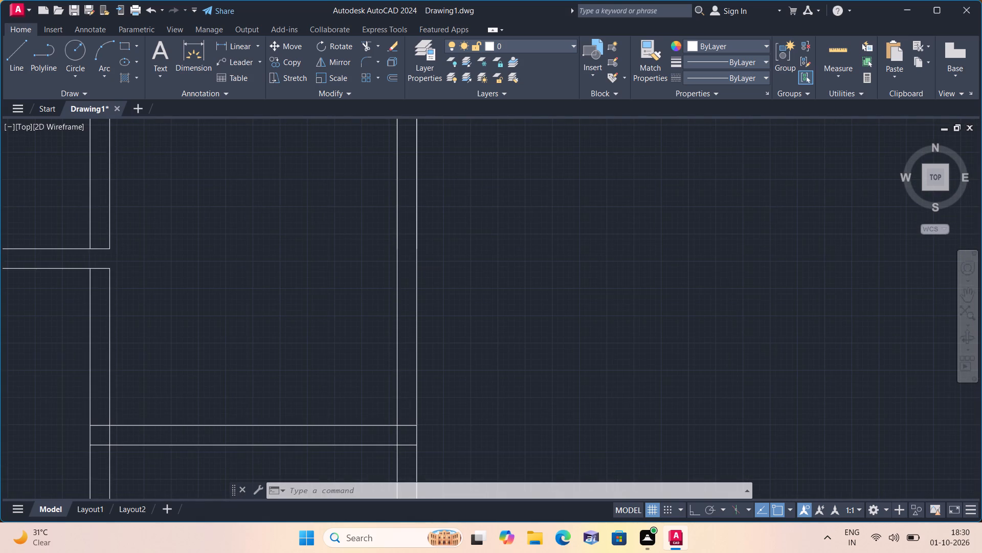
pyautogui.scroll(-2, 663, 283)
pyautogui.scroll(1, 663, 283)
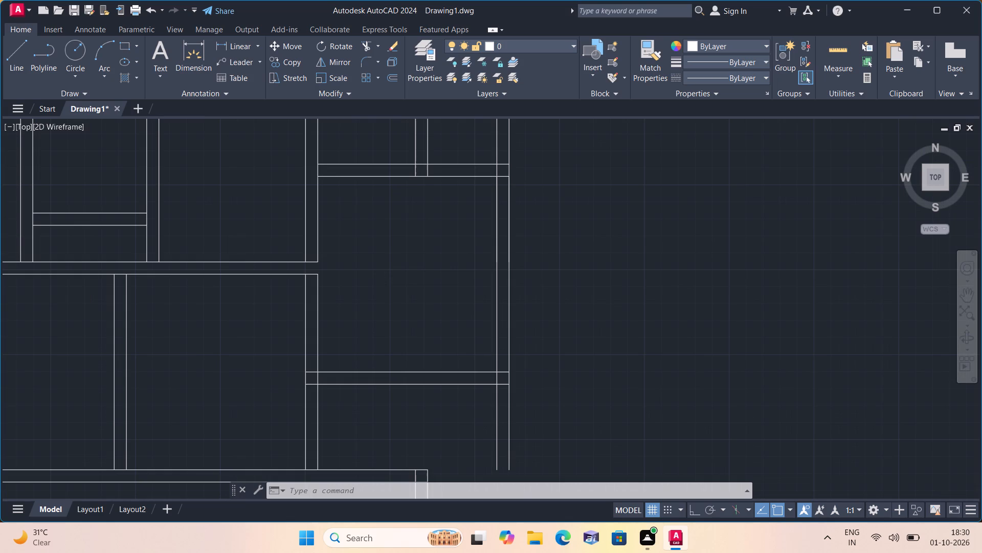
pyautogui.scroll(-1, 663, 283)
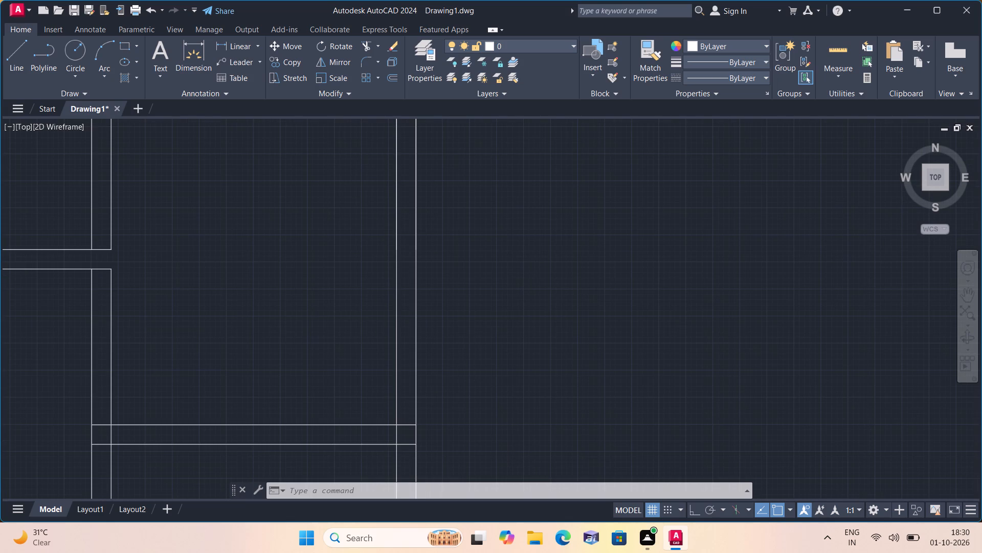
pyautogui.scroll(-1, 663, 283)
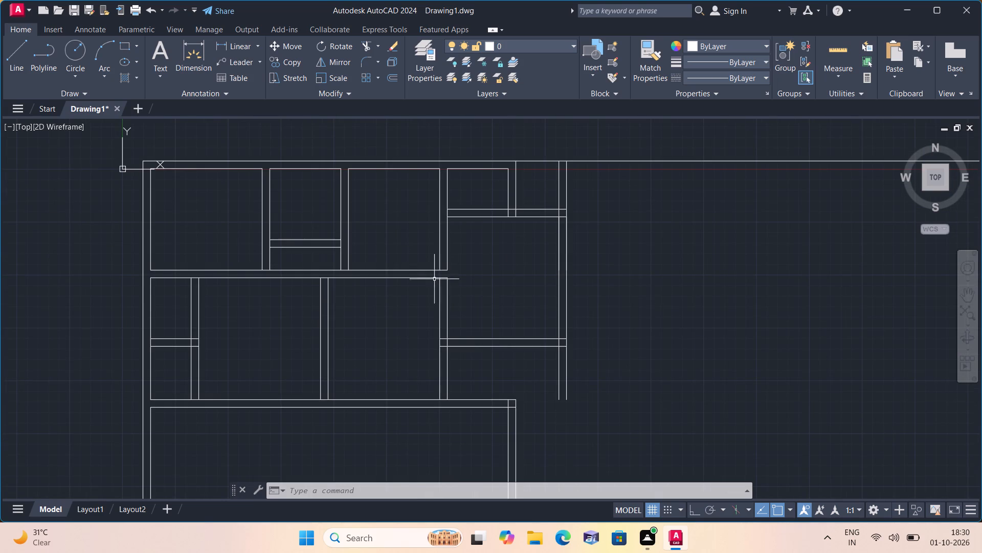
# Extend both lines of the horizontal partition in the upper row's narrow middle room through the vertical partitions on either side.
pyautogui.scroll(1, 151, 287)
pyautogui.moveTo(167, 278); pyautogui.dragTo(373, 430, button='middle')
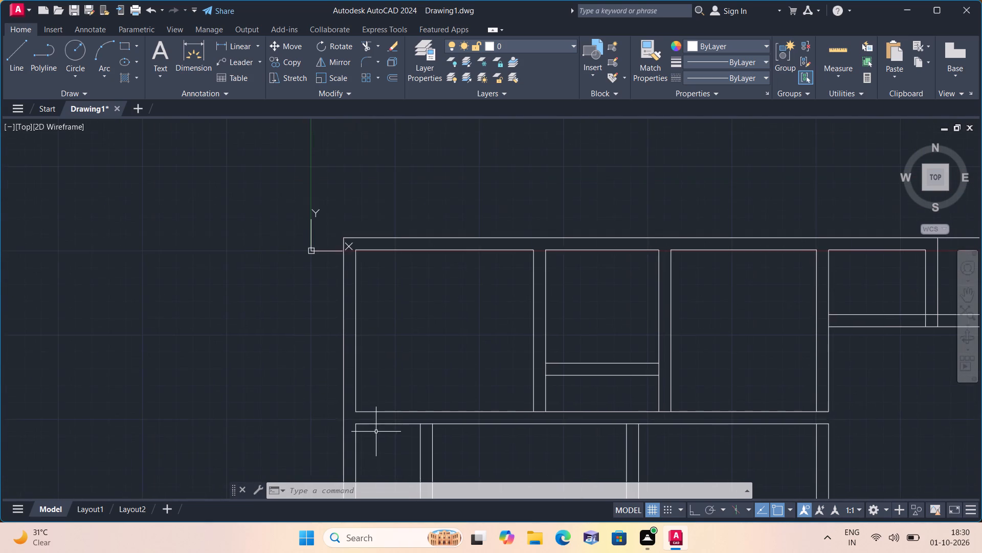
pyautogui.scroll(-1, 378, 433)
pyautogui.scroll(2, 415, 423)
pyautogui.moveTo(445, 401); pyautogui.dragTo(395, 341, button='middle')
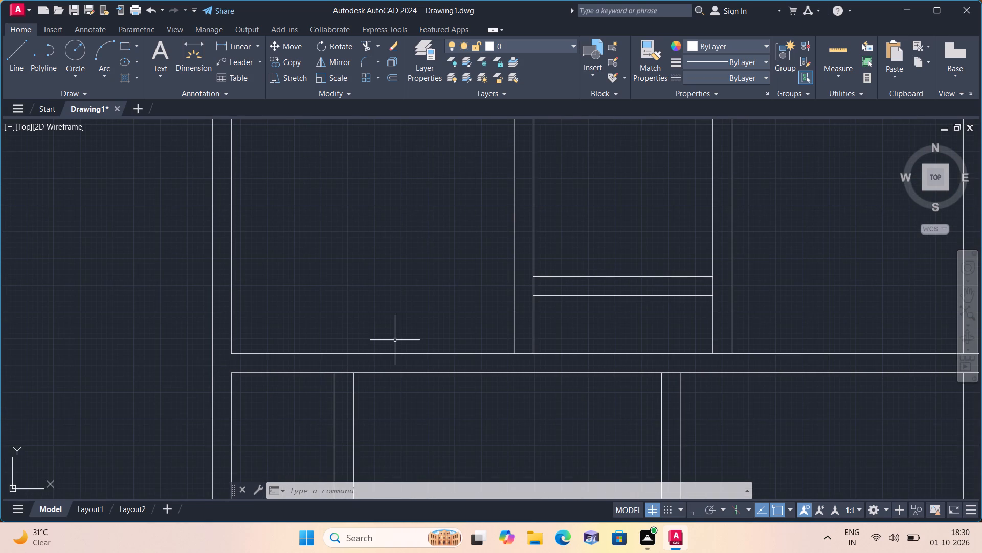
pyautogui.press('space')
pyautogui.click(599, 263)
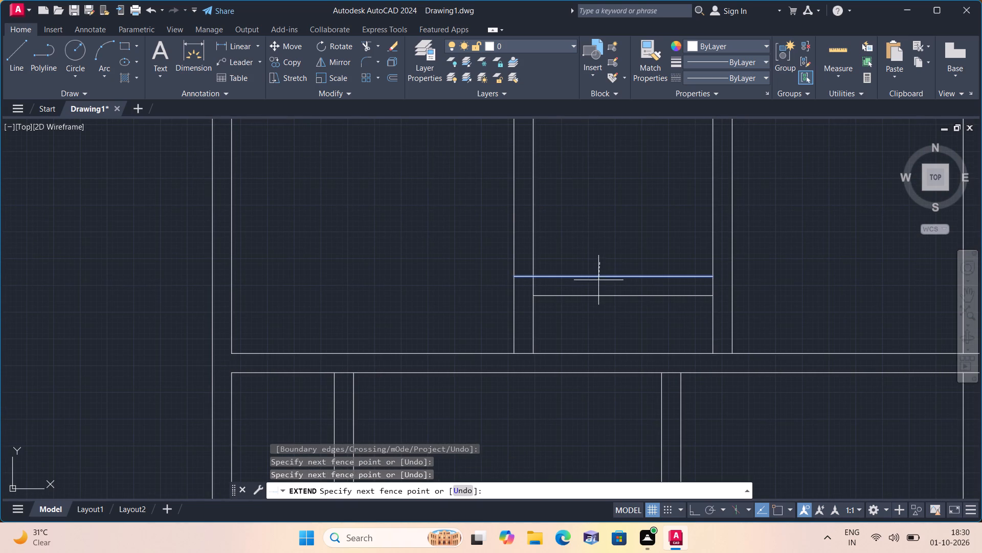
pyautogui.click(595, 320)
pyautogui.click(604, 261)
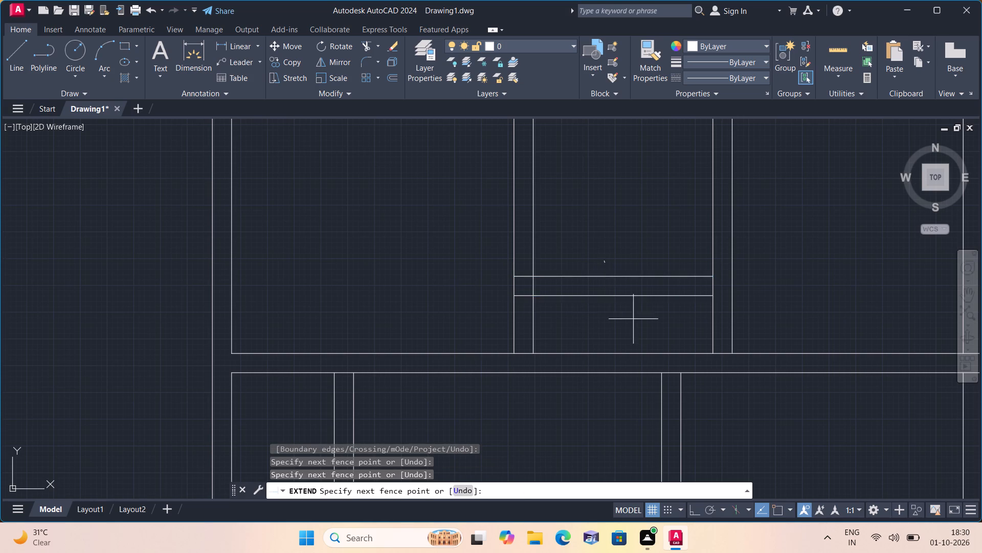
pyautogui.click(648, 310)
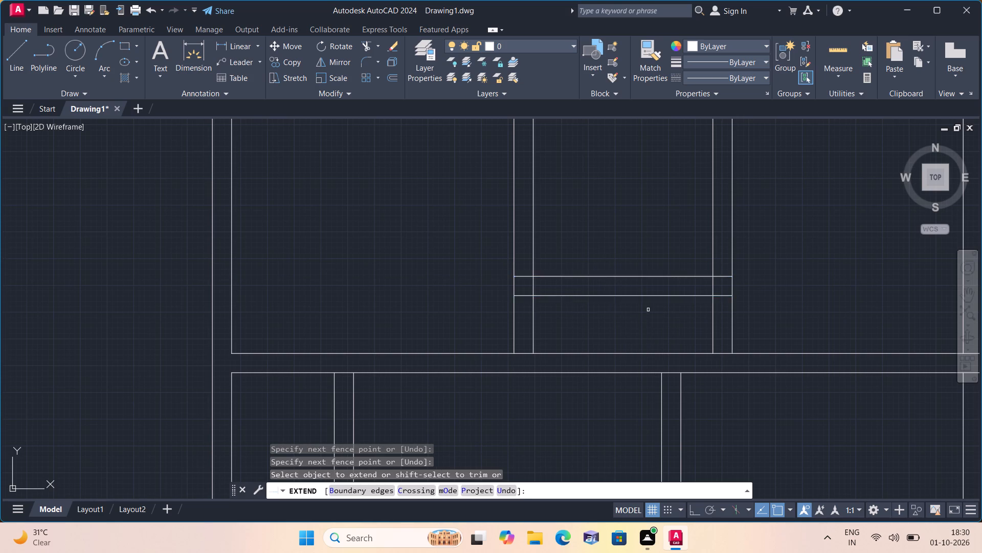
# Extend both lines of the vertical partition right of the upper row's third room down across the horizontal wall below.
pyautogui.scroll(-2, 648, 310)
pyautogui.middleClick(710, 286)
pyautogui.scroll(-1, 710, 286)
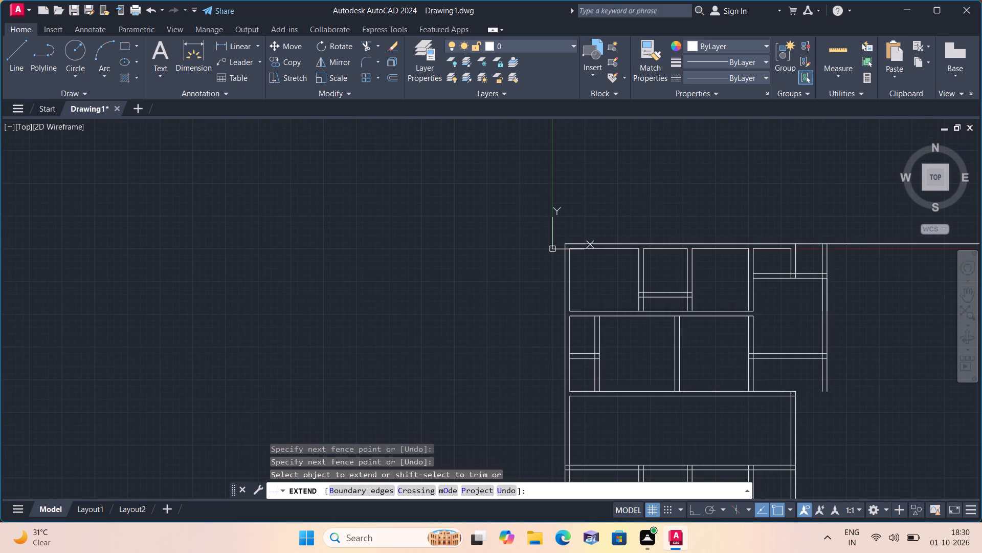
pyautogui.moveTo(728, 290); pyautogui.dragTo(660, 253, button='middle')
pyautogui.scroll(-1, 725, 288)
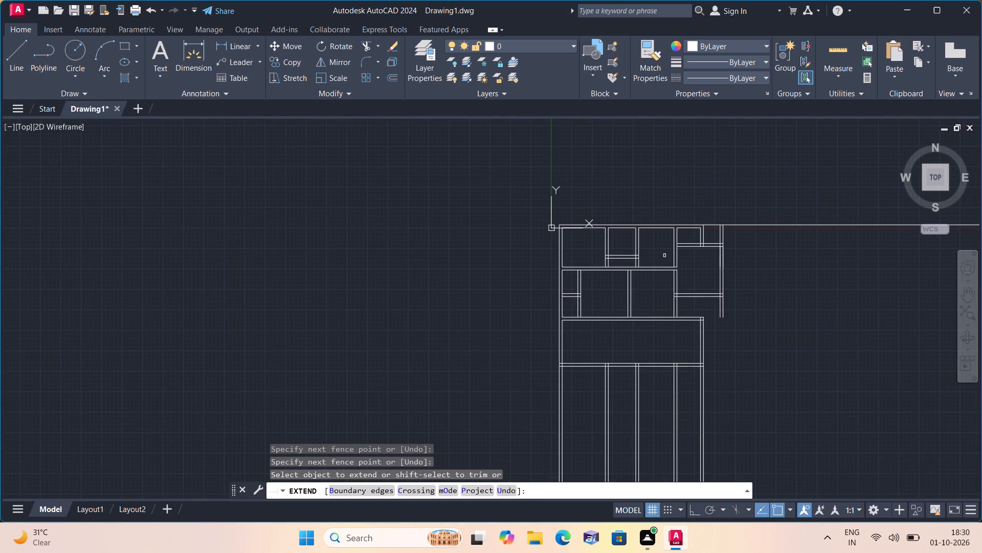
pyautogui.scroll(5, 674, 264)
pyautogui.click(697, 263)
pyautogui.click(616, 274)
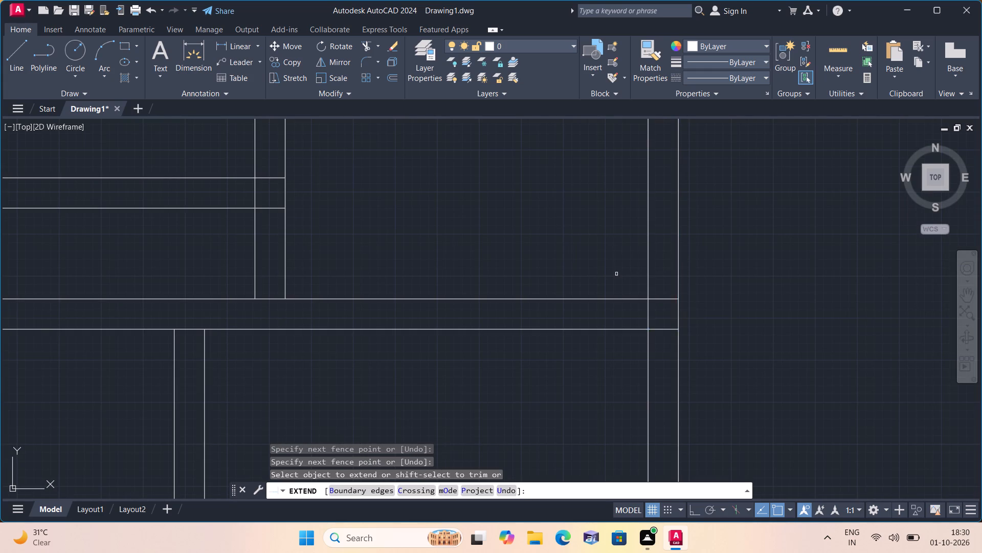
pyautogui.scroll(-4, 616, 274)
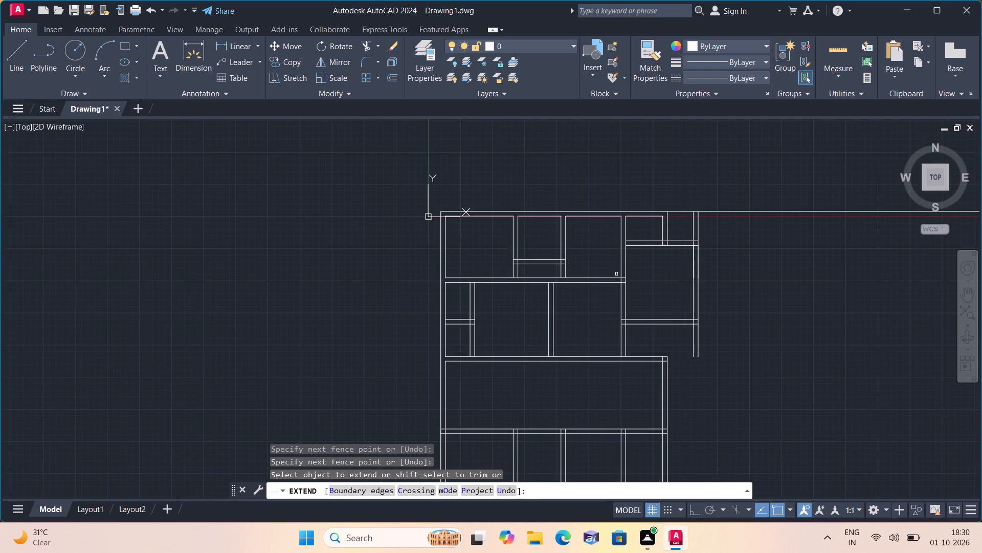
pyautogui.scroll(1, 616, 274)
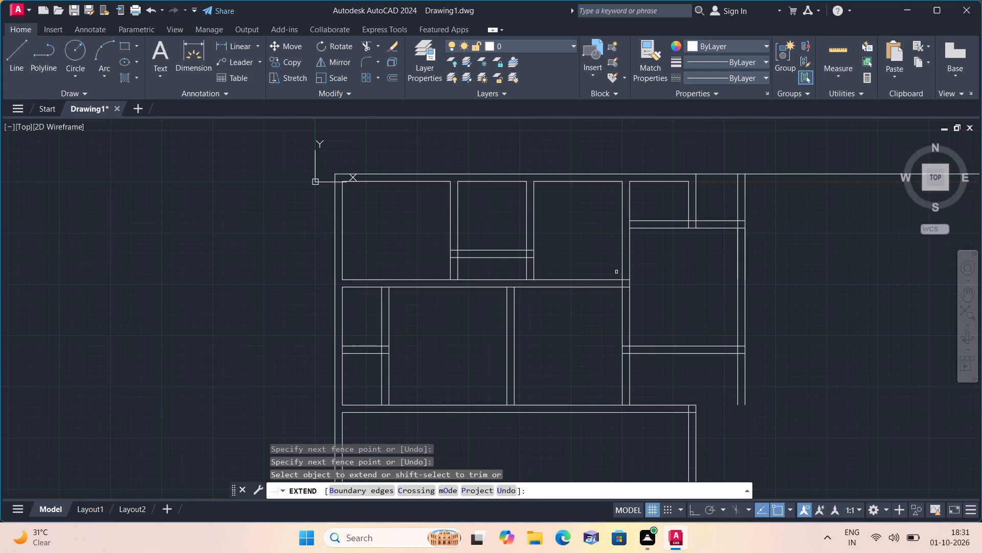
pyautogui.moveTo(616, 272); pyautogui.dragTo(608, 252, button='middle')
pyautogui.scroll(-1, 611, 268)
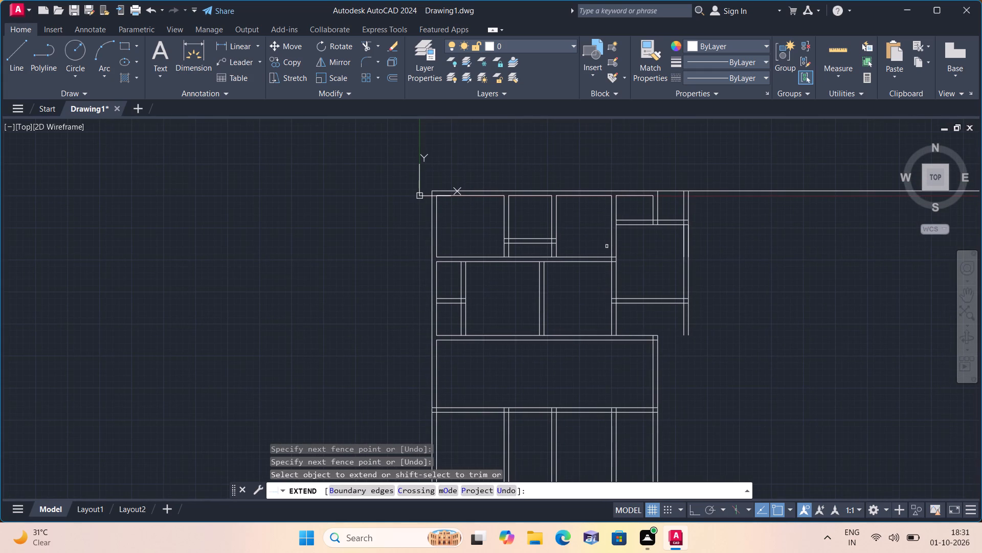
pyautogui.press('Escape')
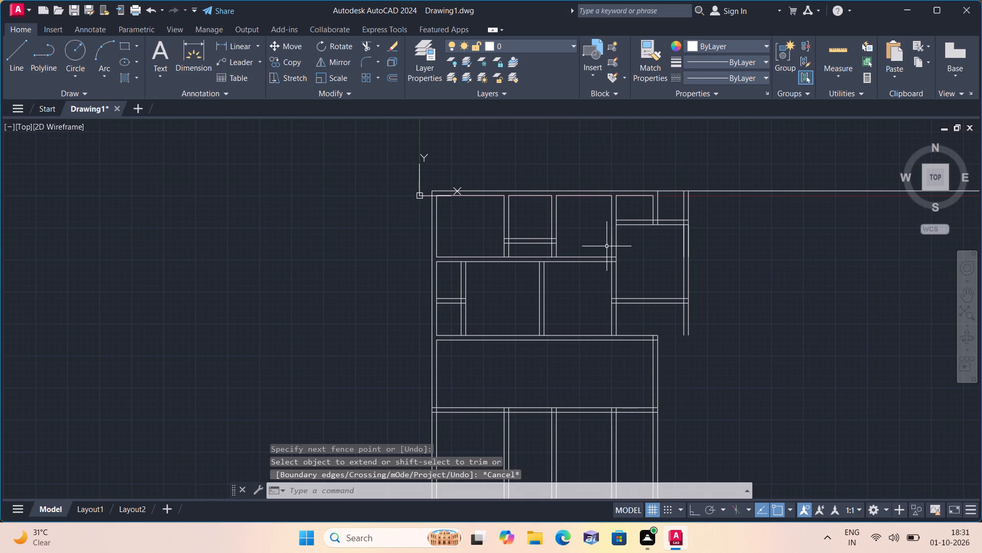
# Trim both lines of the vertical partition right of the middle row between the right room's lower wall and the long horizontal wall below.
pyautogui.write('trim')
pyautogui.press('space')
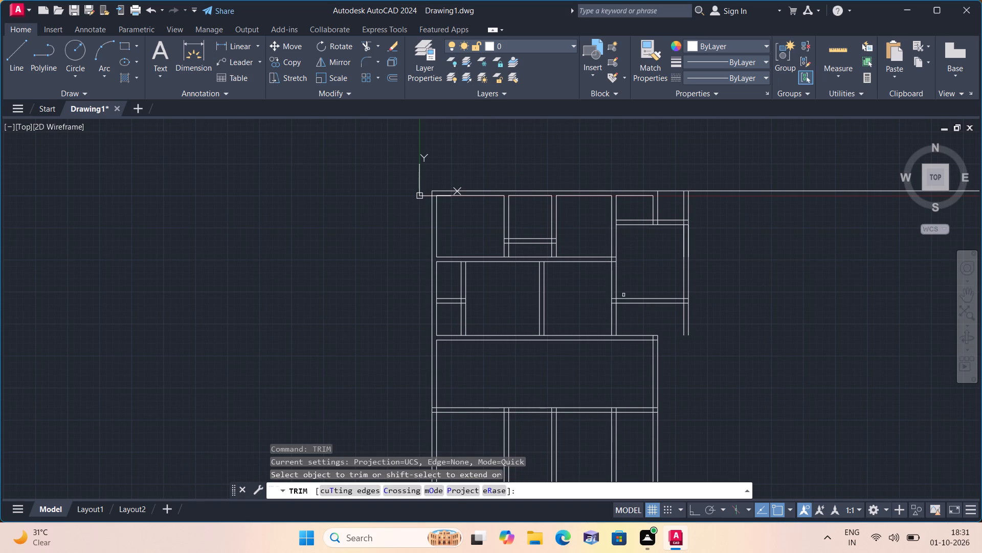
pyautogui.click(576, 318)
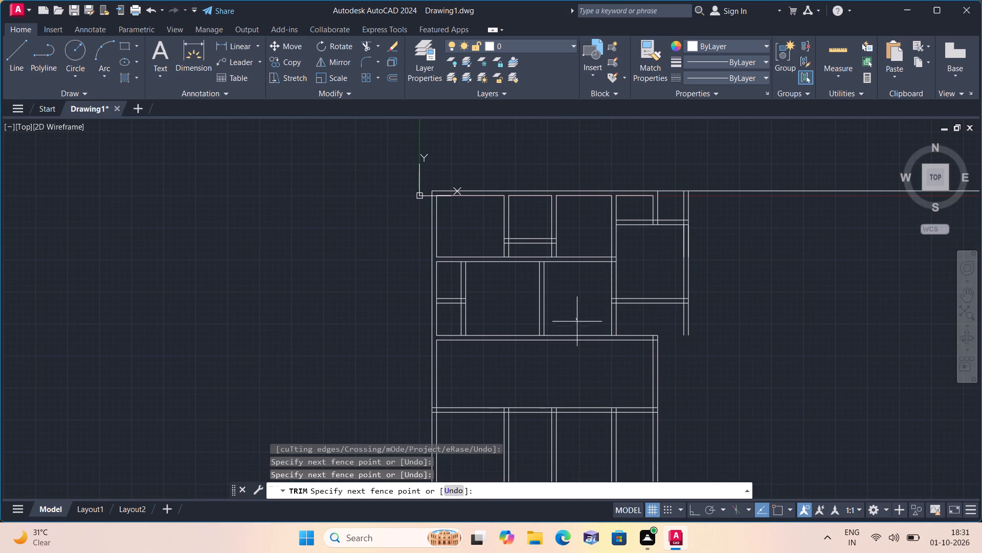
pyautogui.click(577, 314)
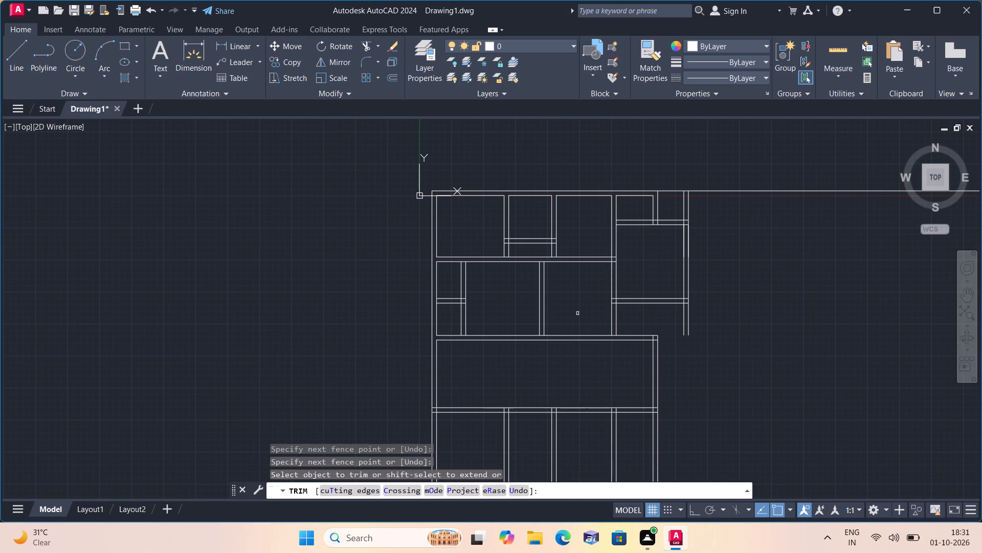
pyautogui.scroll(1, 577, 313)
pyautogui.scroll(-1, 577, 313)
pyautogui.click(577, 313)
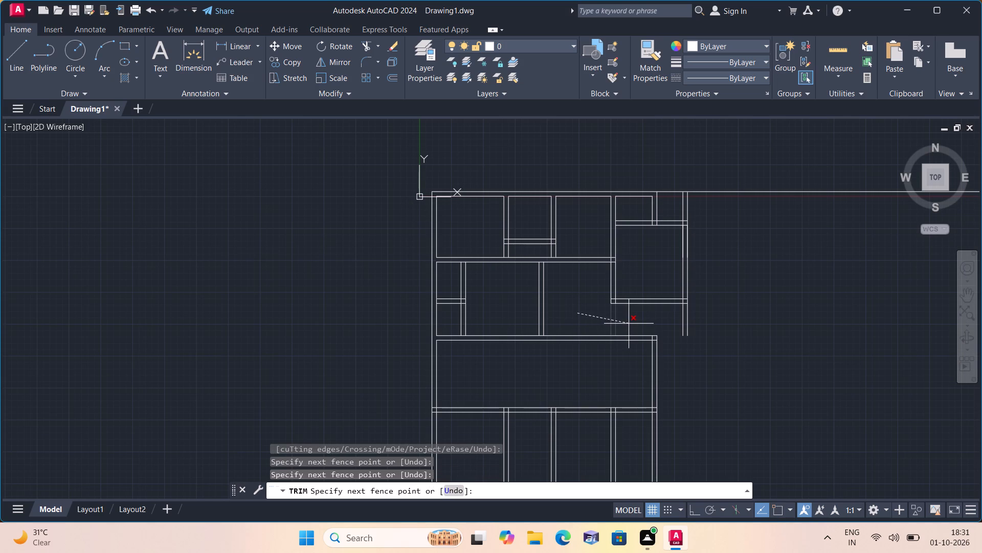
pyautogui.click(629, 324)
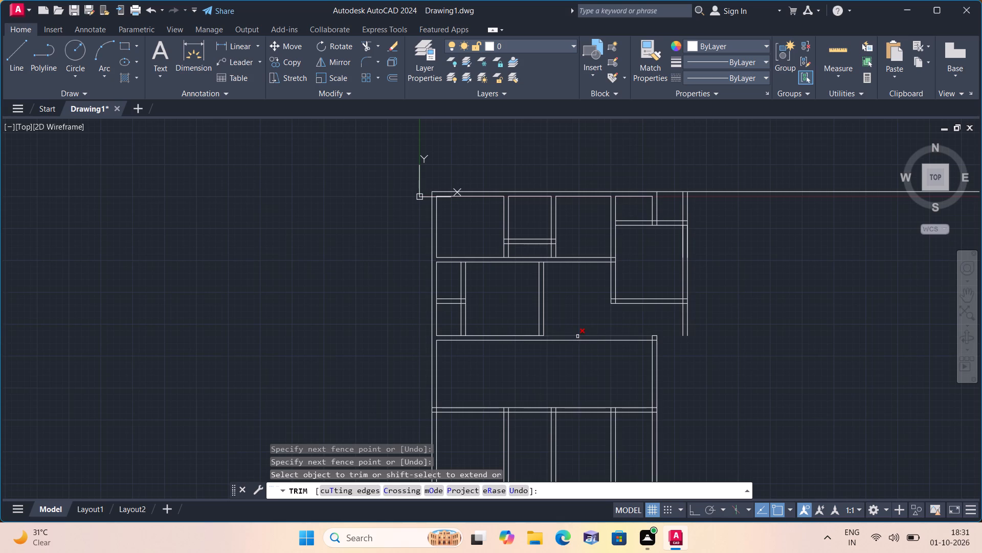
pyautogui.press('Escape')
# Extend both lines of the middle row's central vertical partition down across the horizontal wall below.
pyautogui.write('exte')
pyautogui.press('space')
pyautogui.click(581, 327)
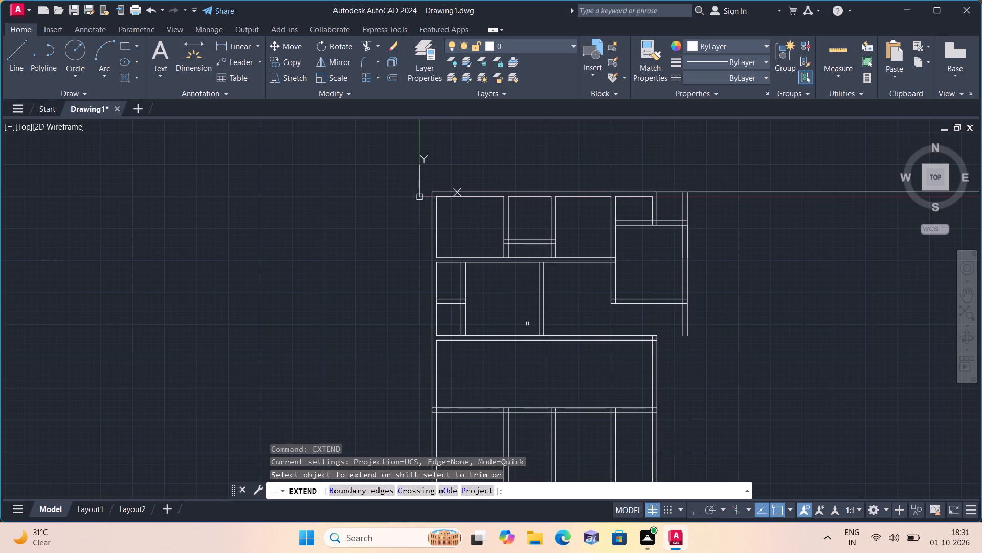
pyautogui.click(525, 323)
pyautogui.click(561, 318)
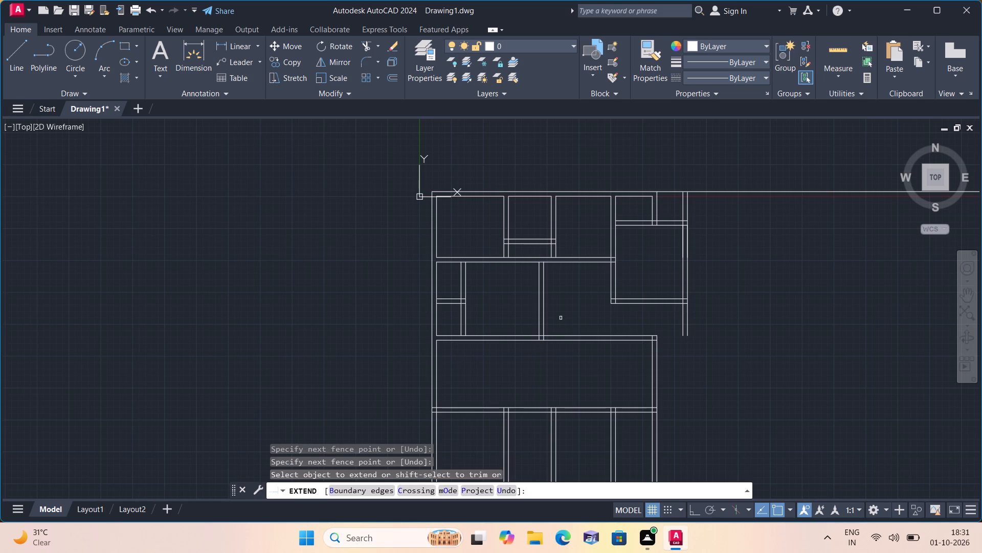
pyautogui.press('Escape')
# Offset the lower line of the wall above the middle row 10' downward.
pyautogui.scroll(1, 561, 318)
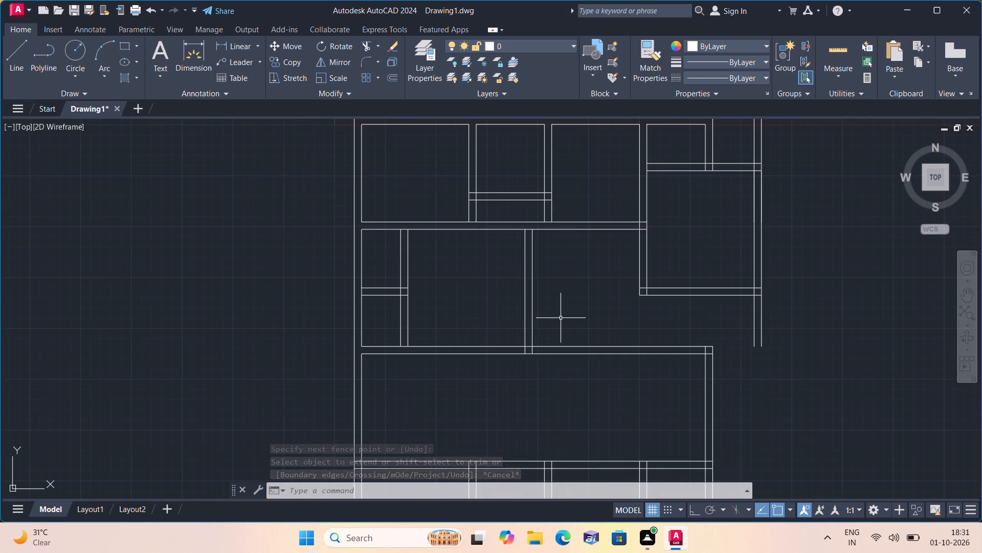
pyautogui.scroll(-1, 561, 318)
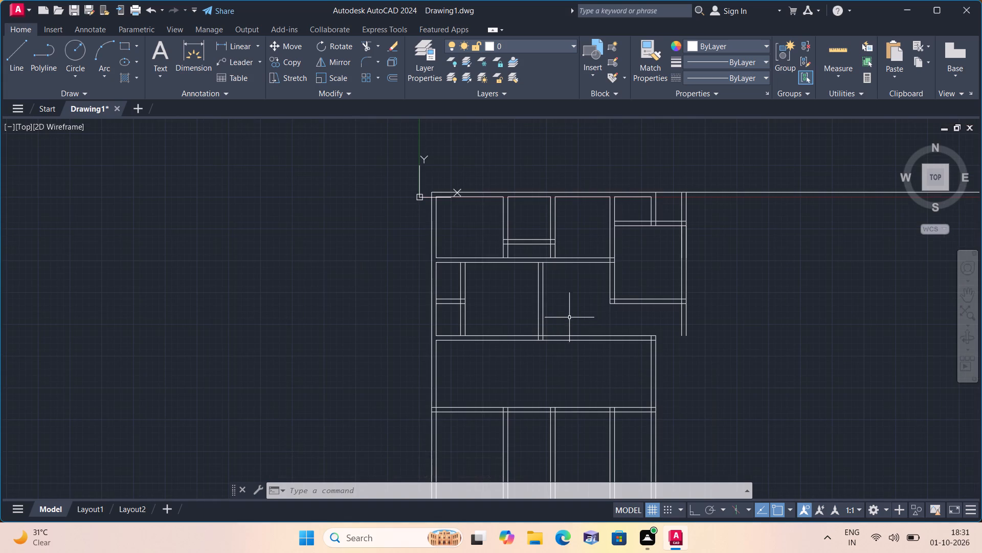
pyautogui.scroll(1, 570, 308)
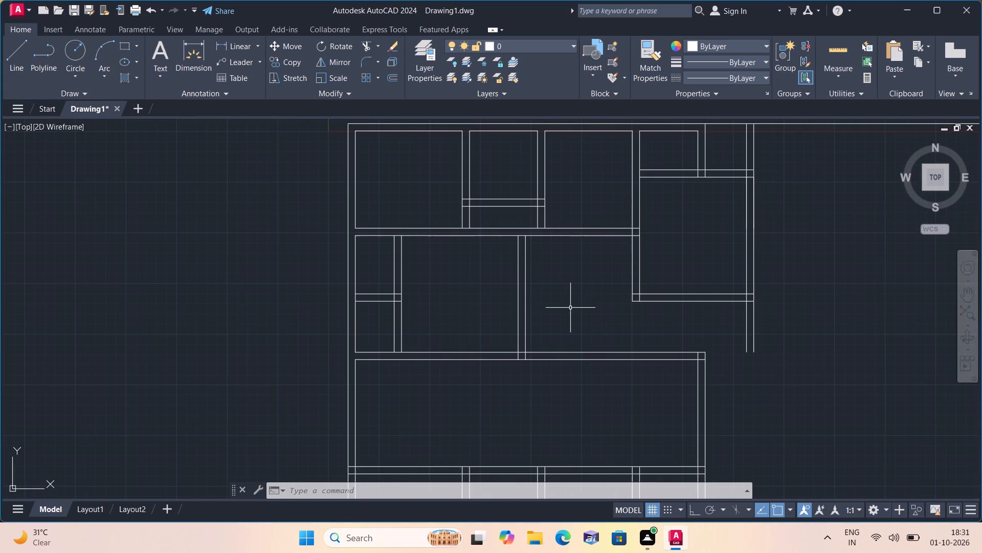
pyautogui.press('o')
pyautogui.write("ff 10'")
pyautogui.press('space')
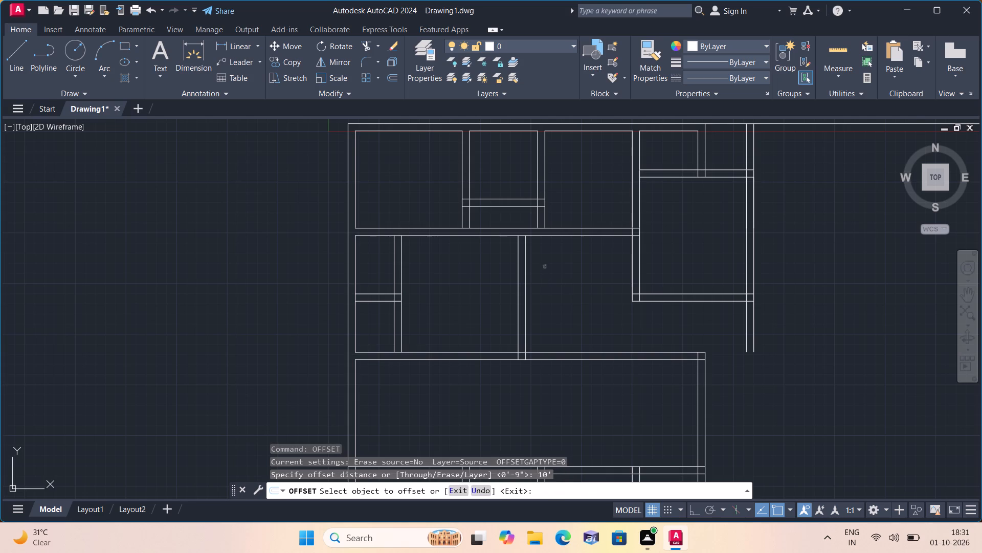
pyautogui.click(566, 234)
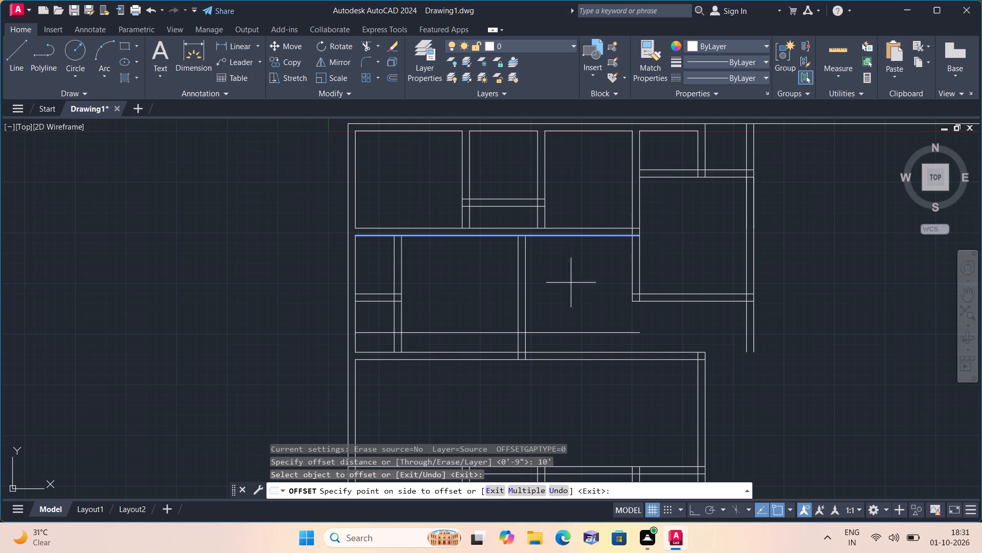
pyautogui.click(581, 306)
pyautogui.press('space')
# Offset the new horizontal line 9" downward to give the wall its thickness.
pyautogui.press('space')
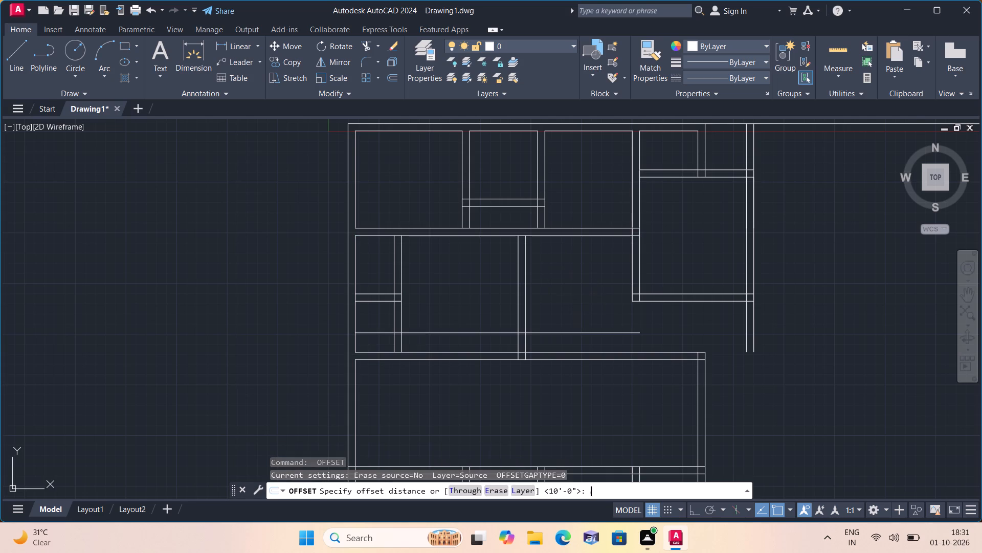
pyautogui.write('9"')
pyautogui.press('space')
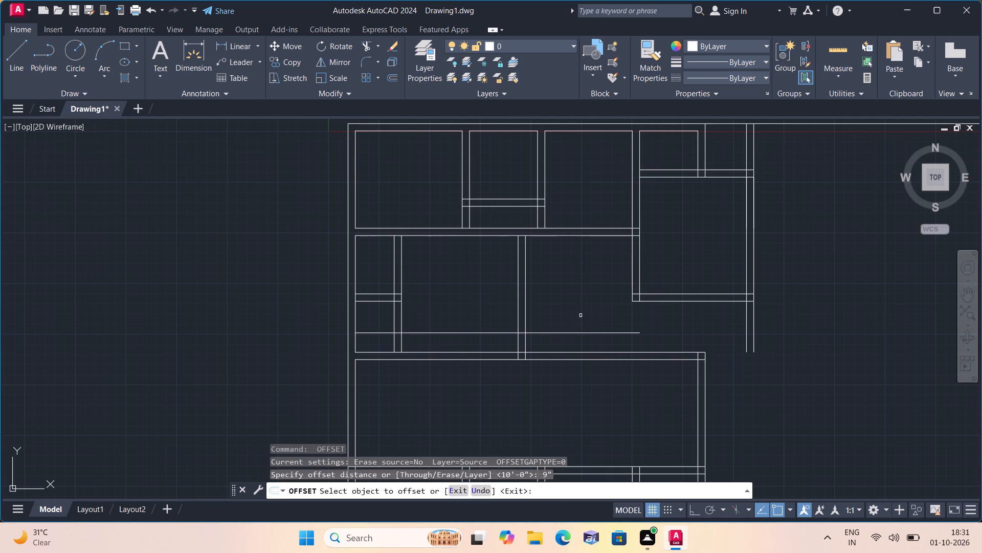
pyautogui.click(586, 334)
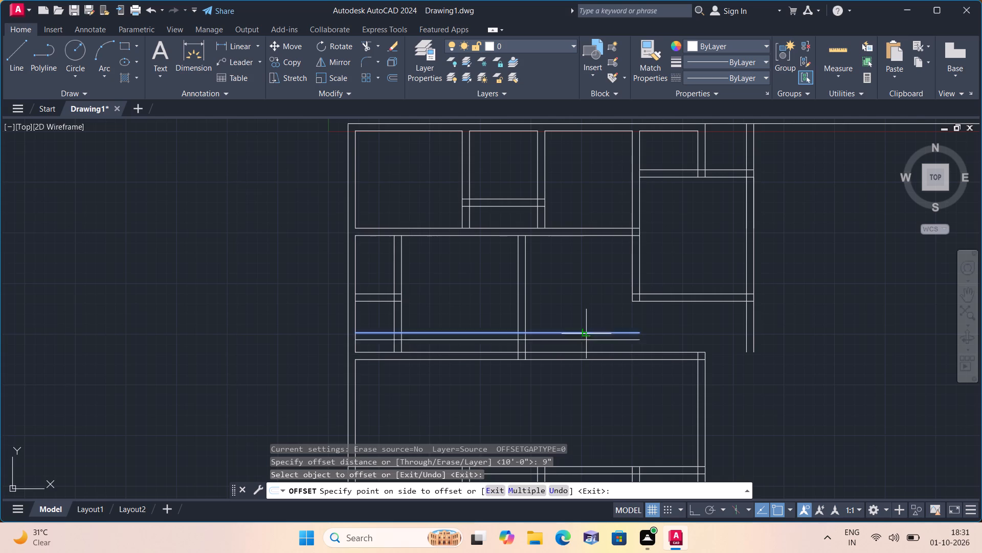
pyautogui.click(587, 351)
pyautogui.press('space')
# Trim away both new wall lines left of the central vertical partition, including the pieces in the narrow room and inside its partition.
pyautogui.write('trim')
pyautogui.press('space')
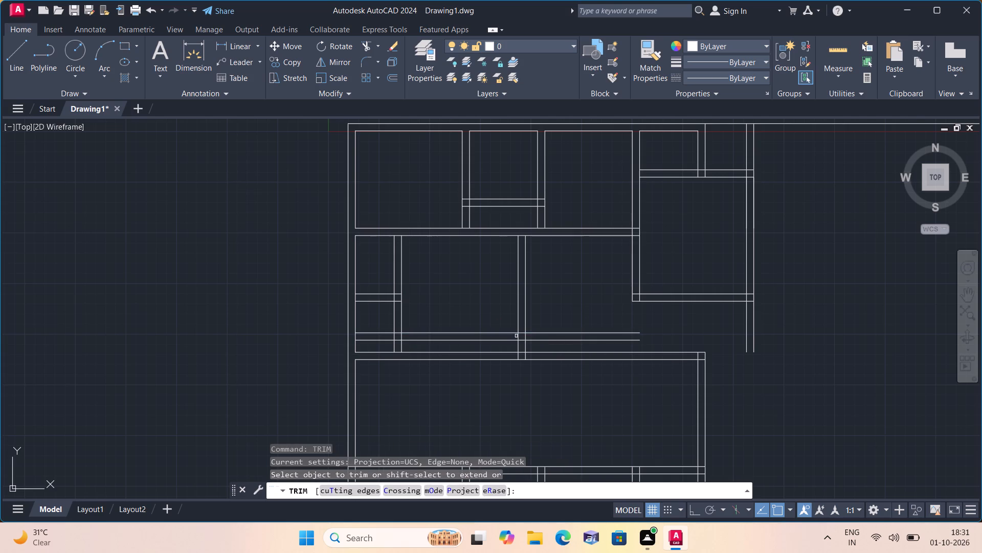
pyautogui.click(466, 311)
pyautogui.click(483, 343)
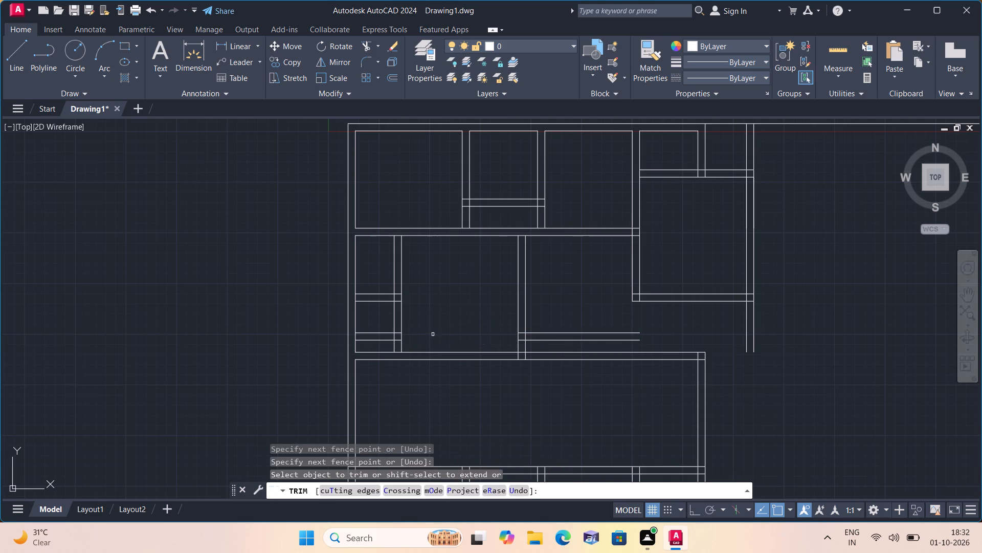
pyautogui.click(368, 324)
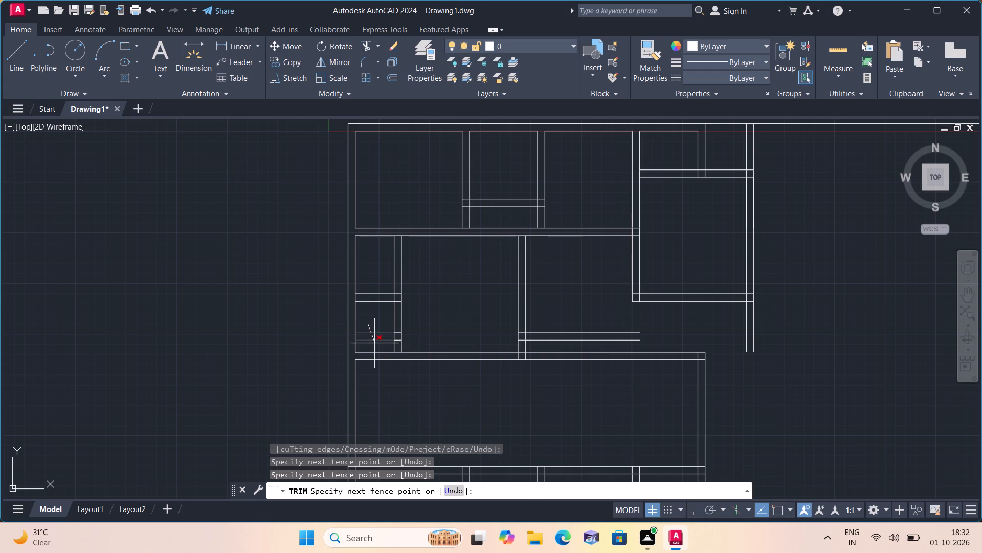
pyautogui.click(376, 346)
pyautogui.scroll(4, 400, 337)
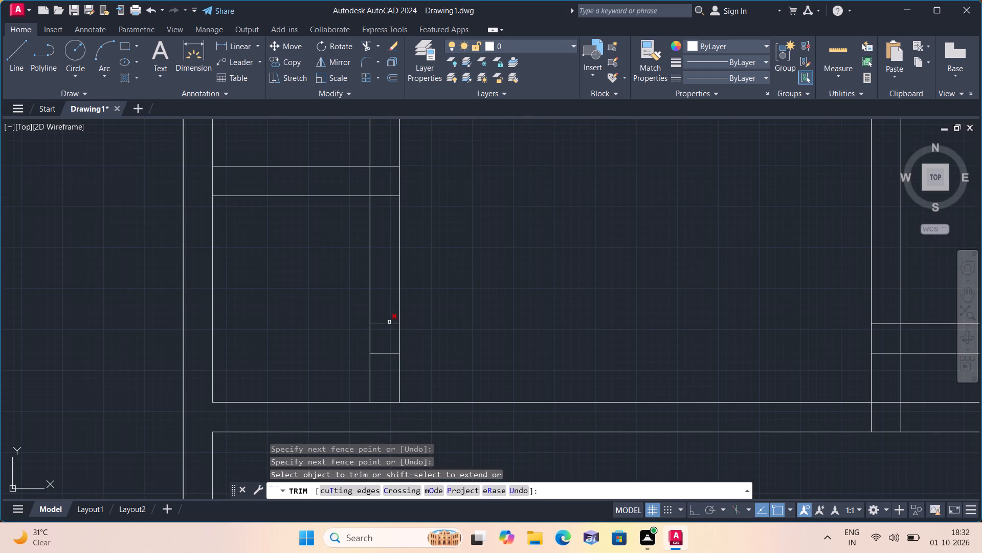
pyautogui.click(389, 320)
pyautogui.click(388, 358)
pyautogui.scroll(-5, 388, 357)
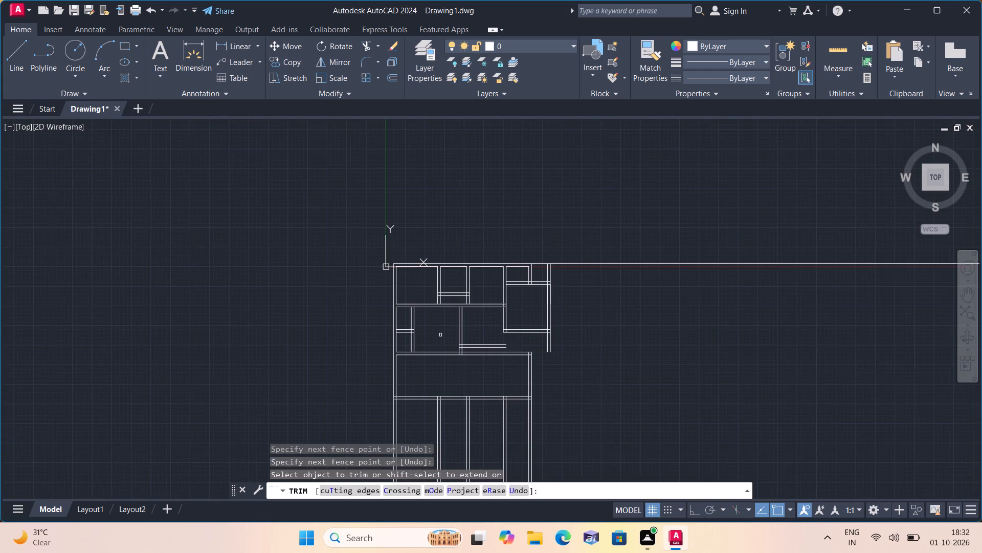
pyautogui.scroll(2, 445, 331)
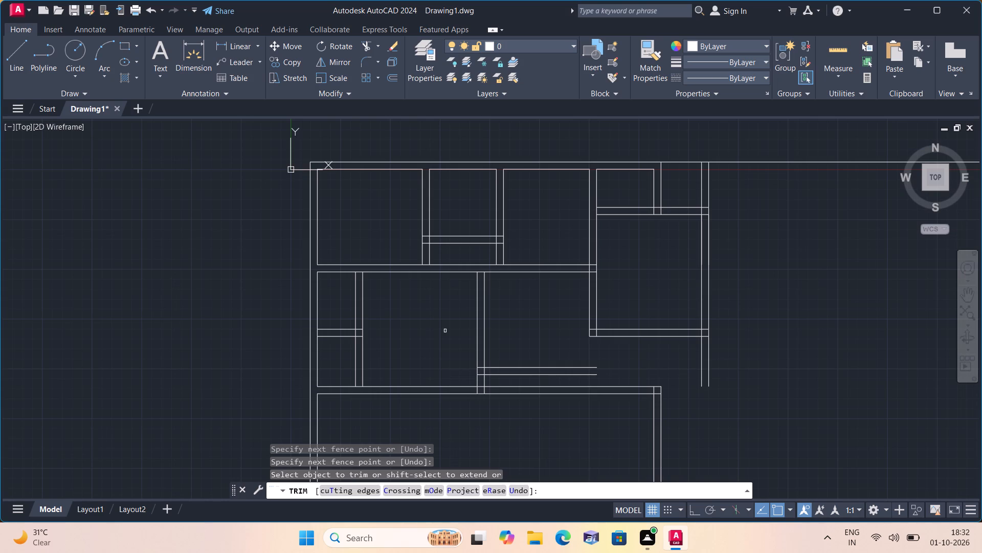
pyautogui.press('Escape')
# Trim both lines of the old horizontal wall below the middle row, from the central vertical partition to the right wall.
pyautogui.press('space')
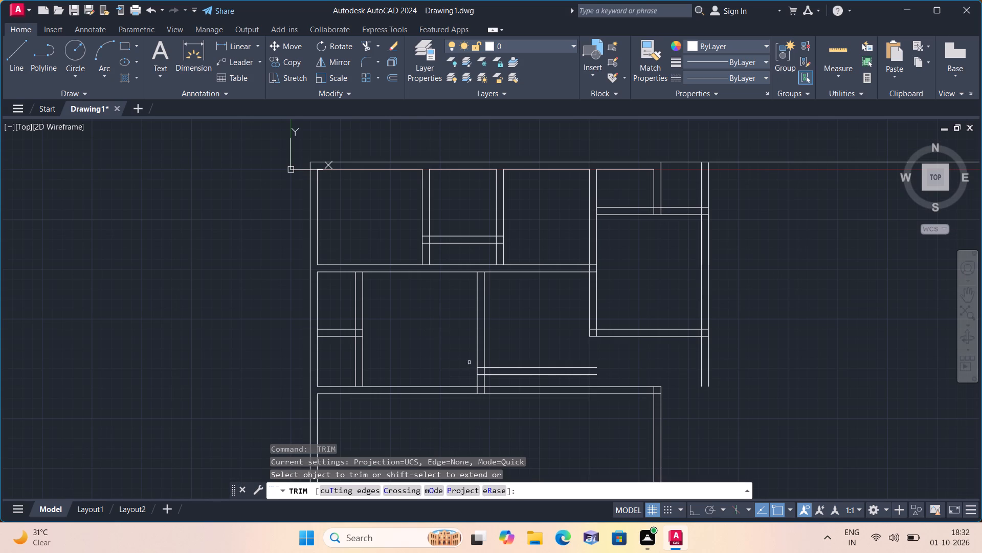
pyautogui.scroll(3, 496, 373)
pyautogui.click(506, 409)
pyautogui.moveTo(507, 424); pyautogui.dragTo(501, 392, button='middle')
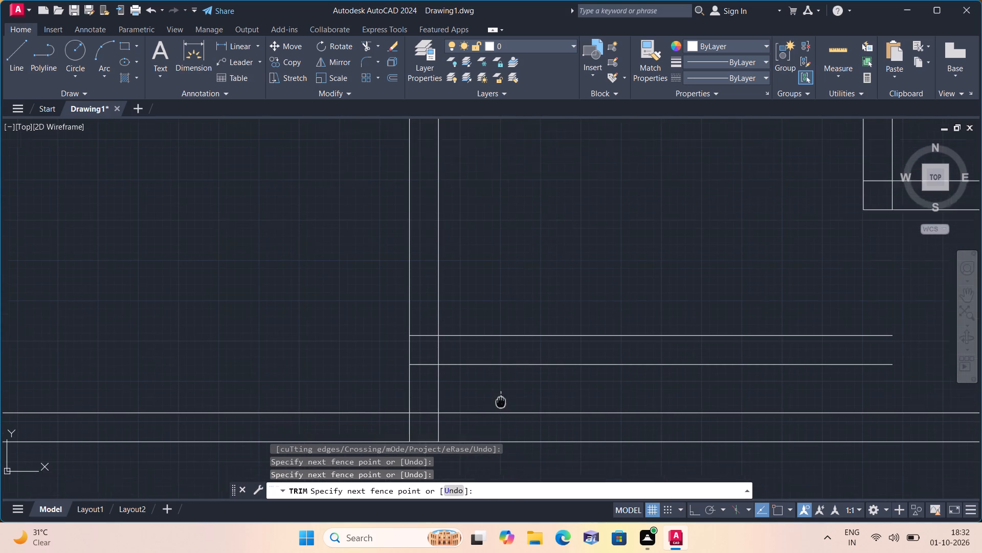
pyautogui.moveTo(501, 392); pyautogui.dragTo(501, 391, button='middle')
pyautogui.click(527, 448)
pyautogui.moveTo(527, 448); pyautogui.dragTo(527, 410, button='middle')
pyautogui.scroll(-2, 527, 448)
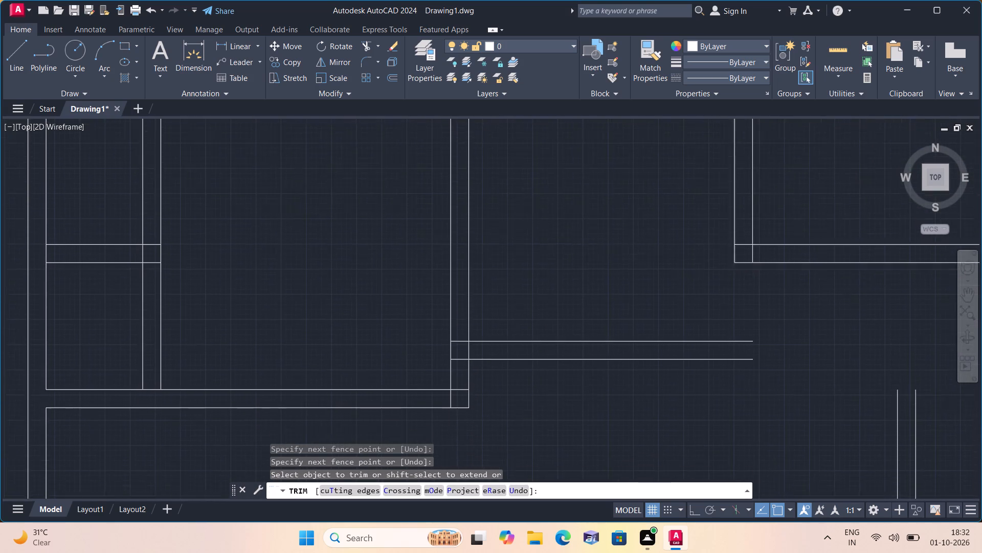
pyautogui.press('Escape')
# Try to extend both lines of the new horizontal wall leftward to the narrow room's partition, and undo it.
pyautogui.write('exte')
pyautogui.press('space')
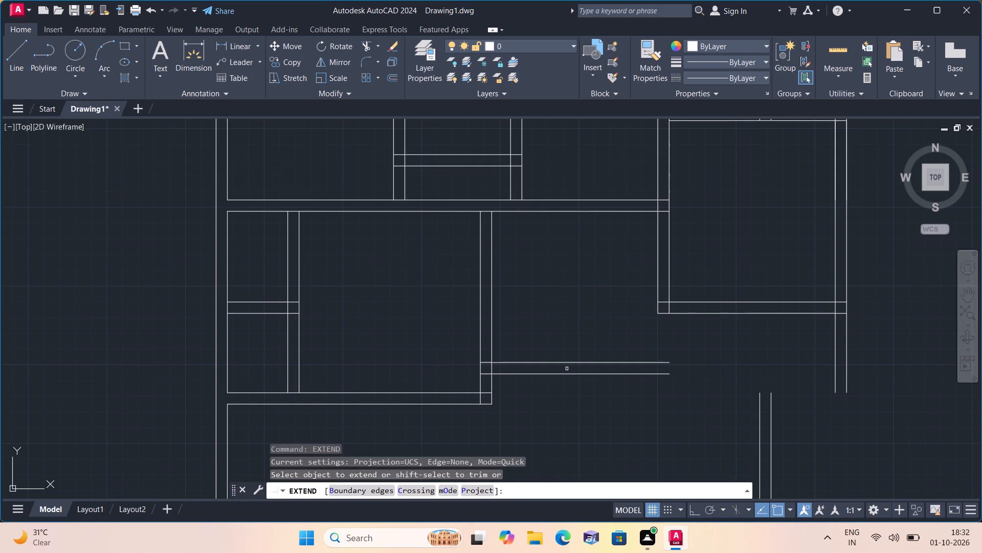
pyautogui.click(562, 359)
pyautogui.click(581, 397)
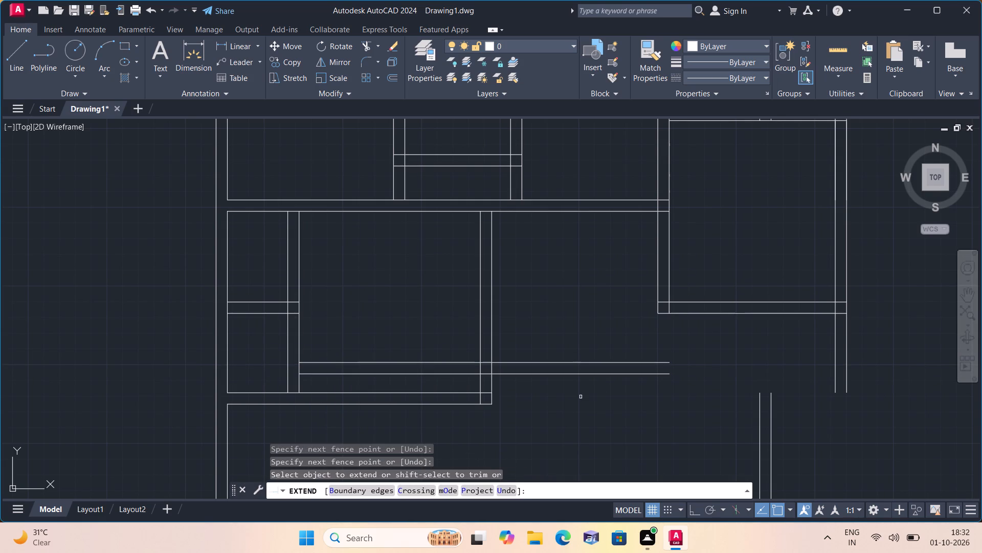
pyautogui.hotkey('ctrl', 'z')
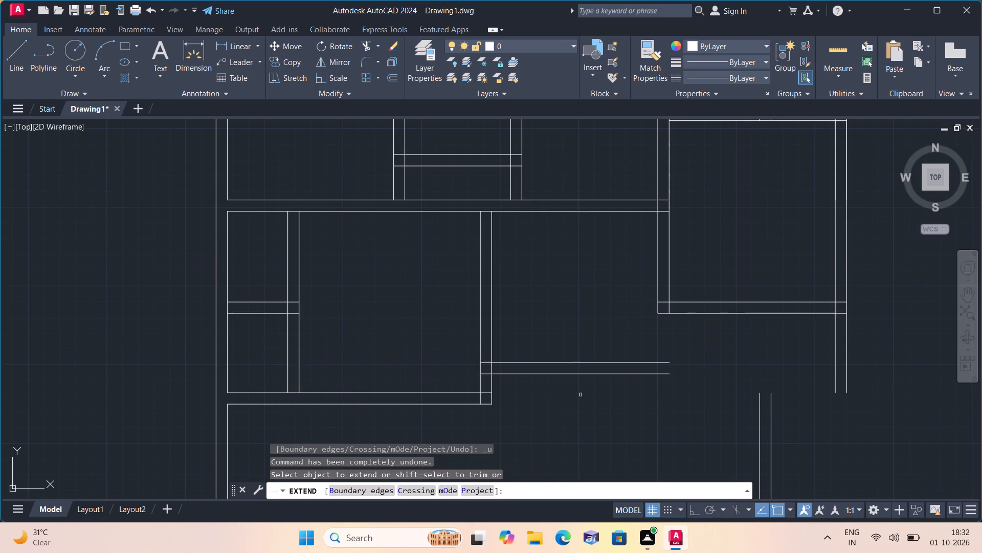
# Extend both lines of the new horizontal wall rightward to the new right wall's outer line.
pyautogui.click(556, 323)
pyautogui.click(616, 381)
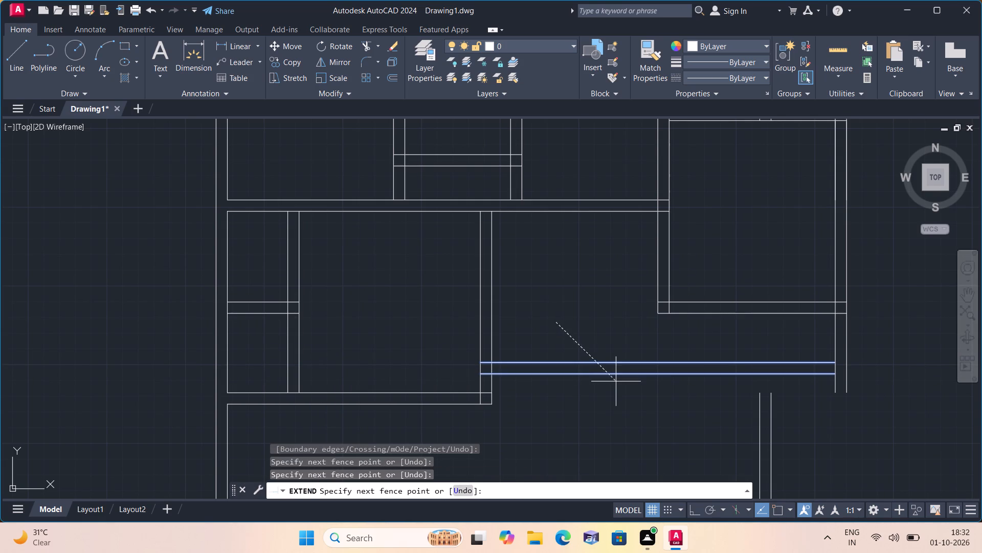
pyautogui.moveTo(608, 342); pyautogui.dragTo(624, 363)
pyautogui.click(665, 422)
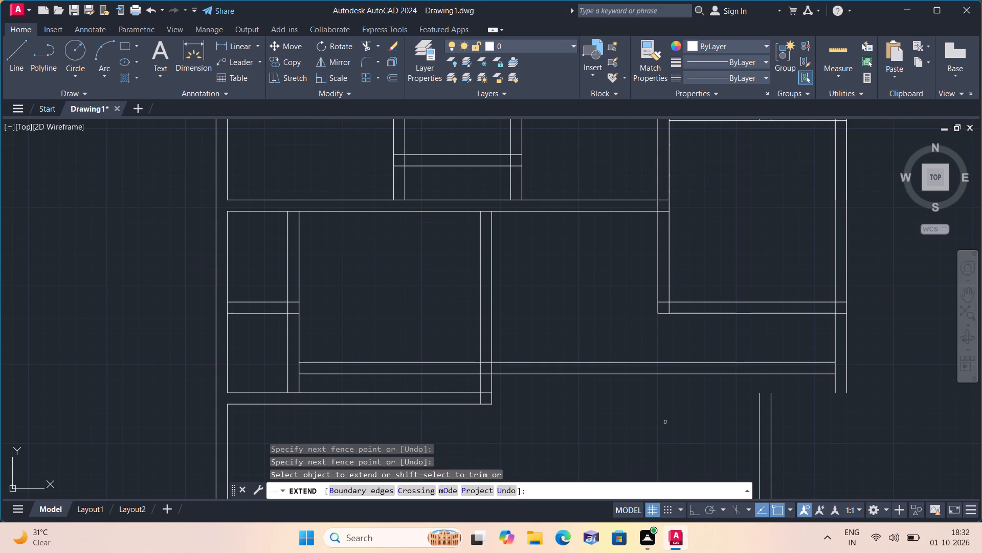
pyautogui.press('Escape')
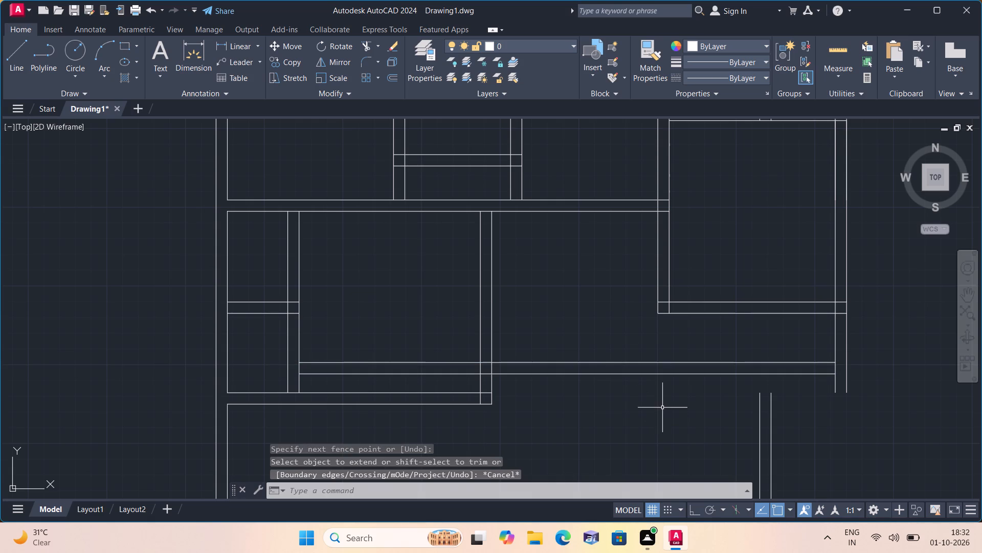
pyautogui.press('space')
pyautogui.click(607, 327)
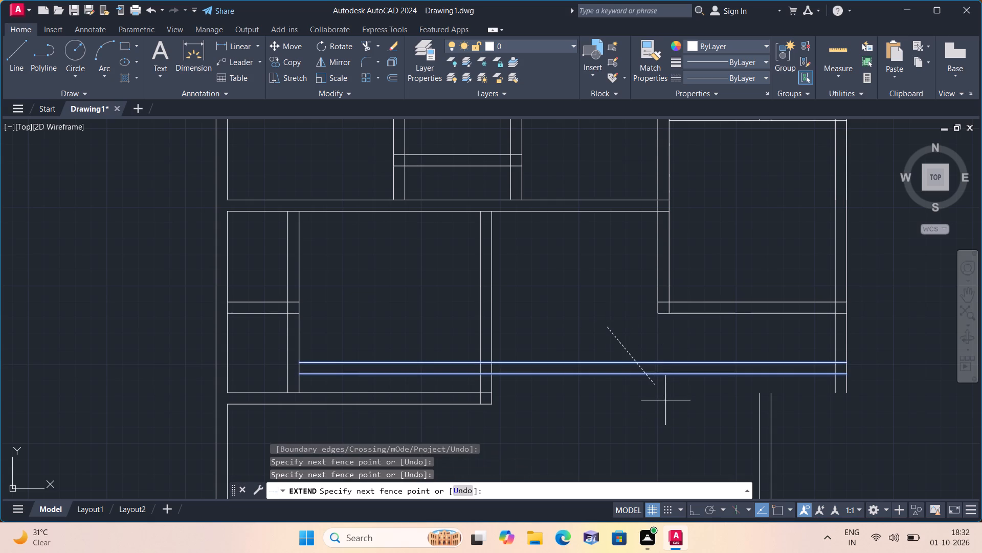
pyautogui.click(672, 408)
pyautogui.press('Escape')
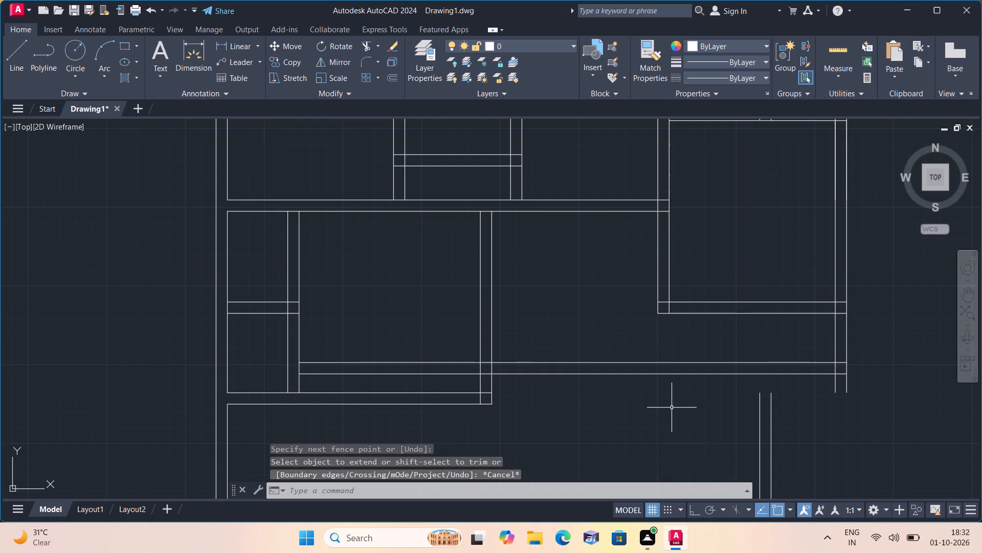
# Trim both lines of the new horizontal wall left of the central vertical partition, including the pieces inside the partition.
pyautogui.write('trim')
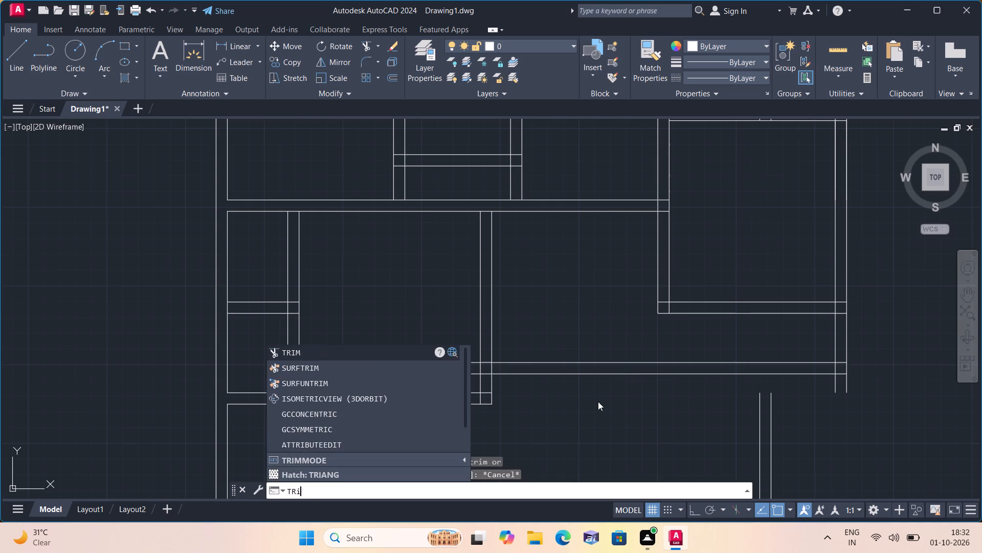
pyautogui.press('space')
pyautogui.scroll(3, 447, 388)
pyautogui.click(447, 387)
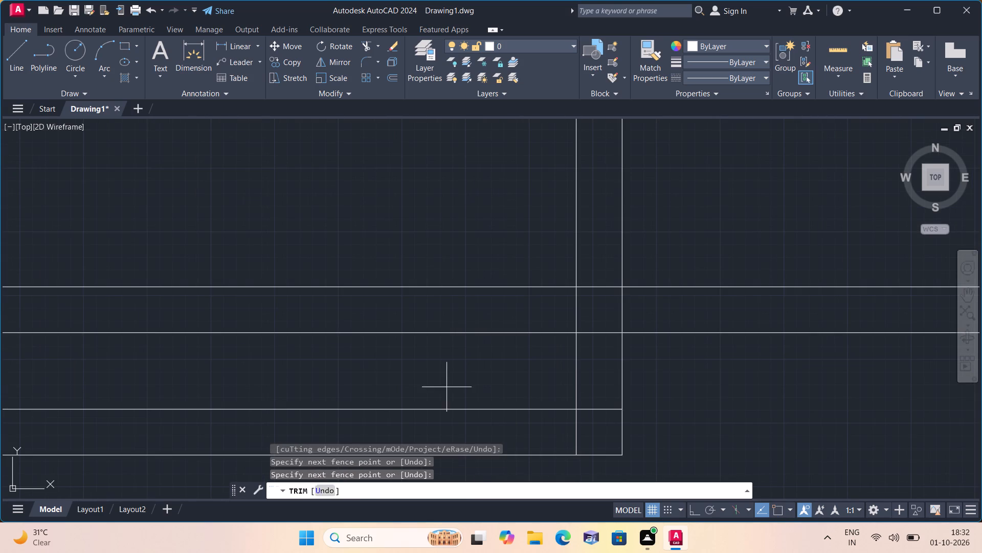
pyautogui.click(465, 215)
pyautogui.scroll(-3, 465, 215)
pyautogui.scroll(2, 491, 224)
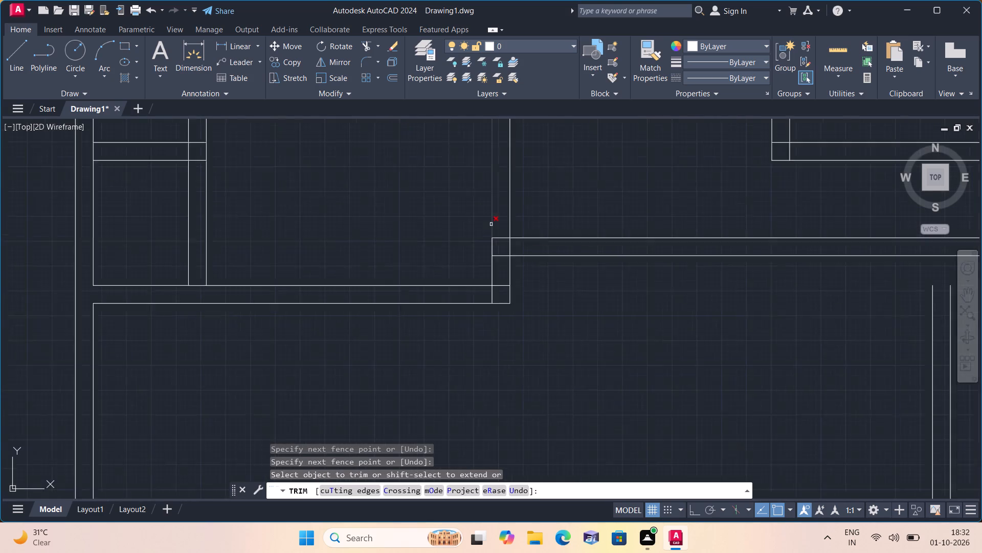
pyautogui.scroll(1, 491, 224)
pyautogui.click(503, 246)
pyautogui.click(514, 328)
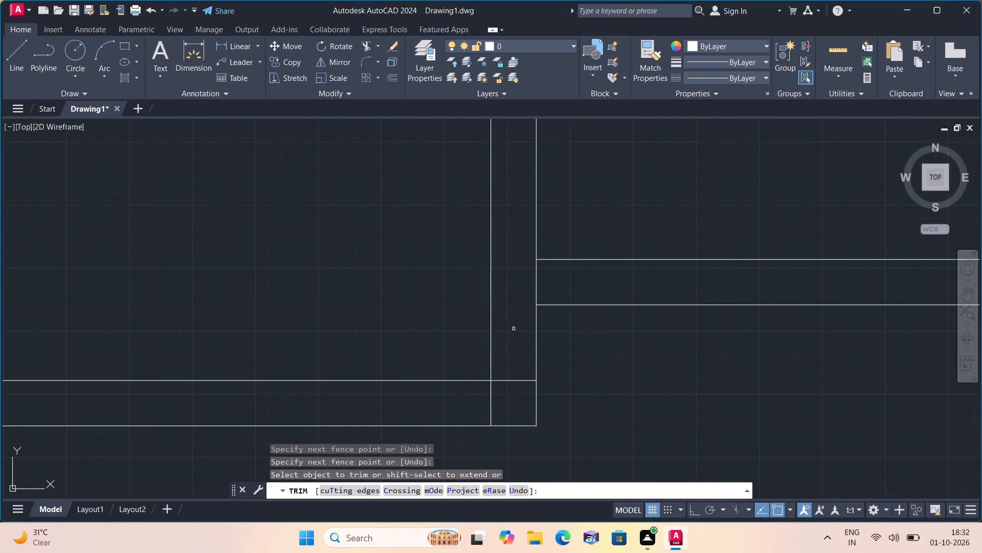
pyautogui.scroll(-4, 513, 330)
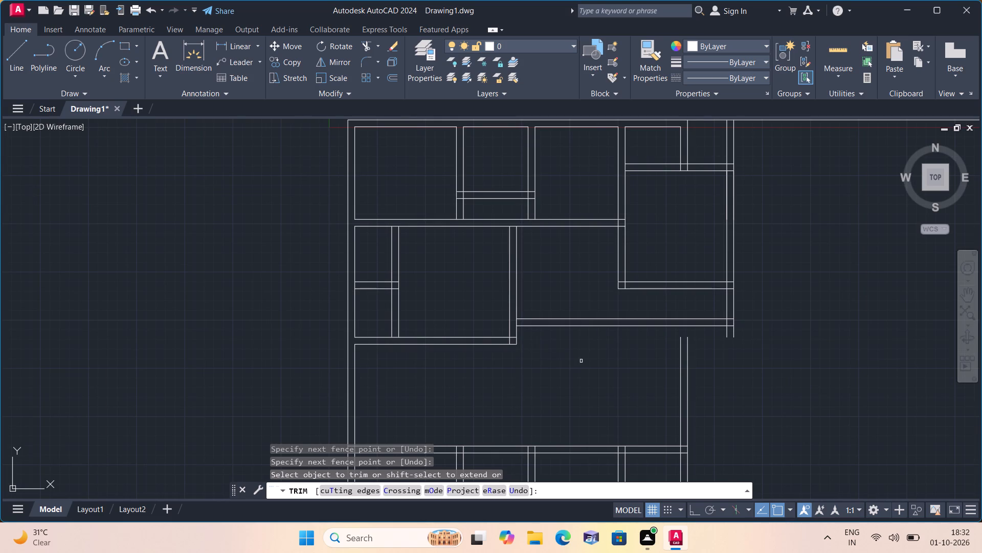
pyautogui.press('Escape')
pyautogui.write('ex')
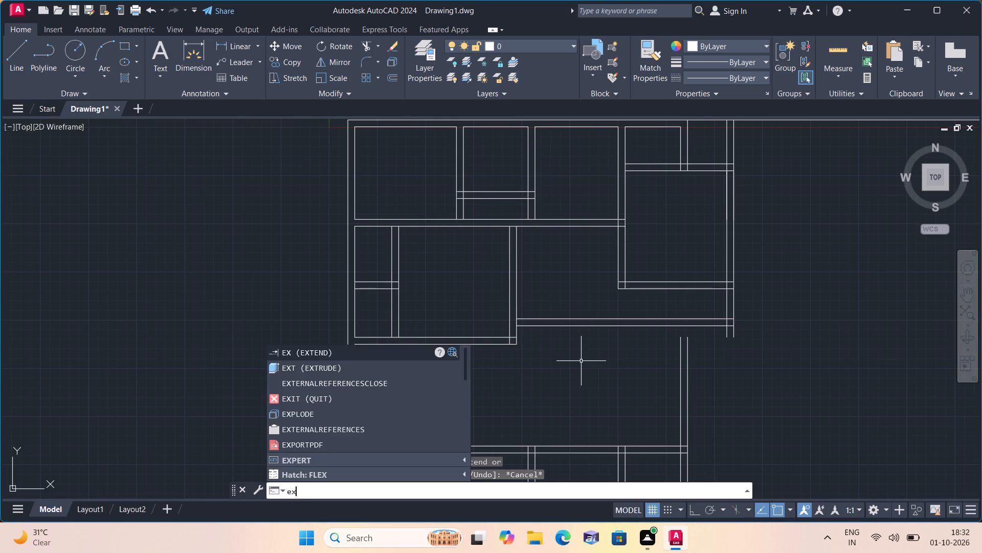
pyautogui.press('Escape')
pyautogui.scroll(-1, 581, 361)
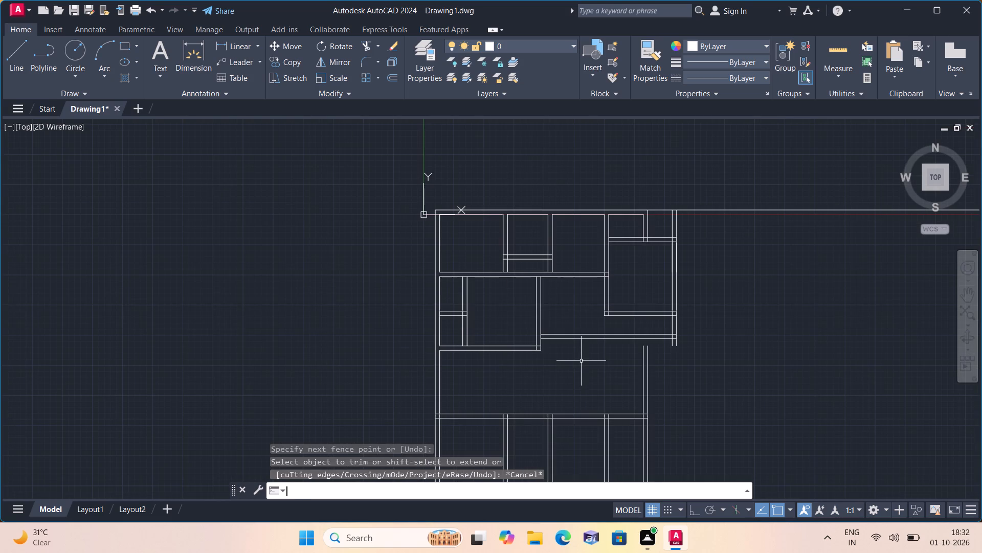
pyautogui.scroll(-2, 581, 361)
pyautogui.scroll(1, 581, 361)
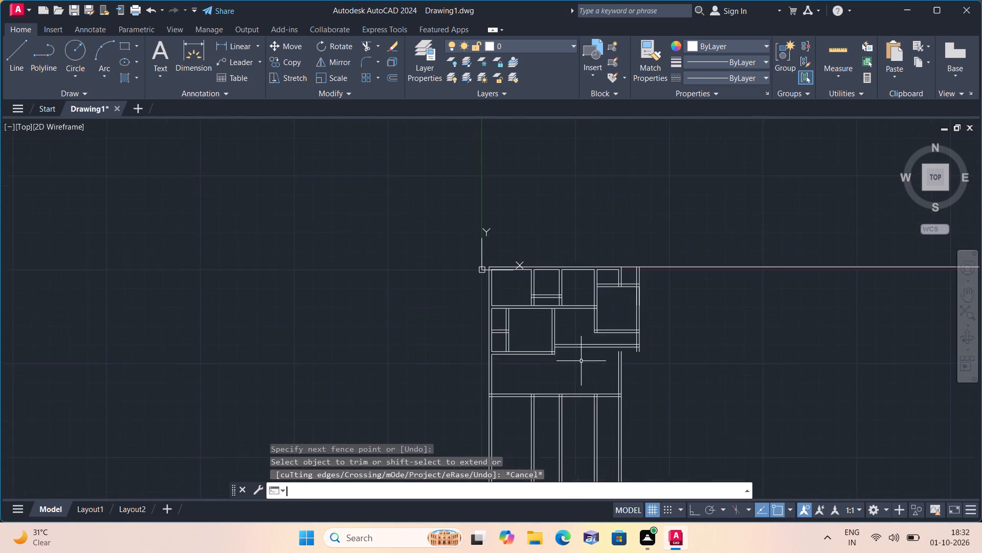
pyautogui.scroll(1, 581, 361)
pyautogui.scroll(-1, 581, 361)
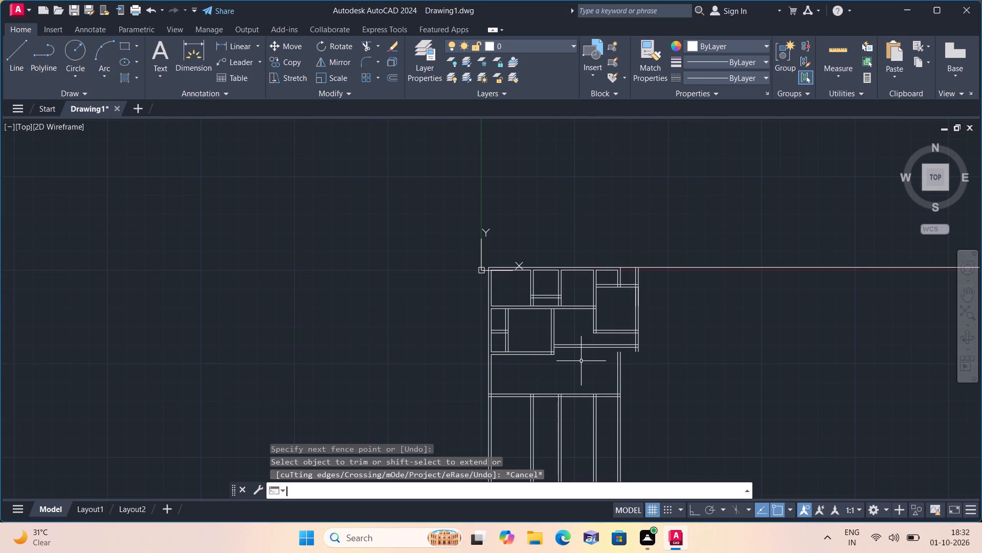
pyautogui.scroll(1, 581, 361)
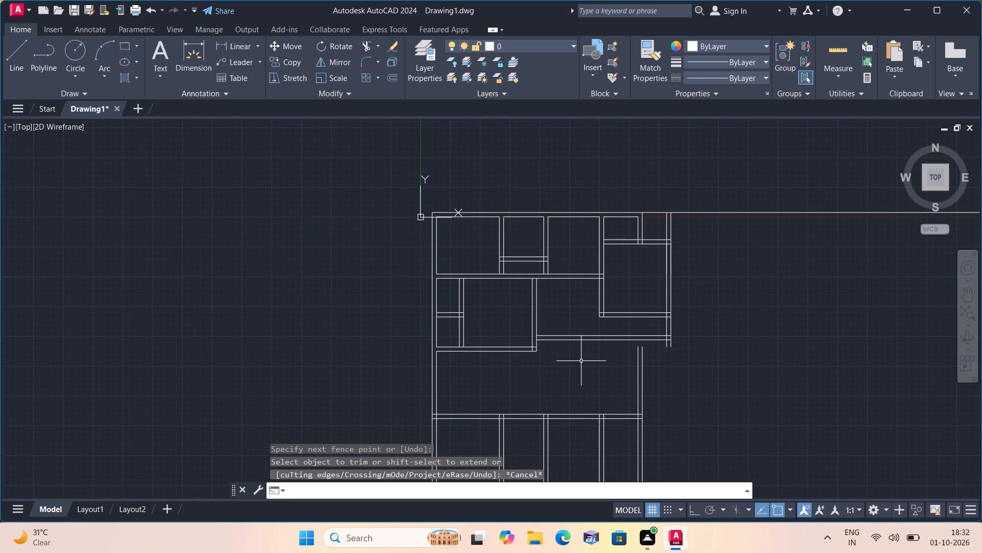
# Trim both partitions of the small top-row room below its short lower wall, down to the long horizontal wall.
pyautogui.press('space')
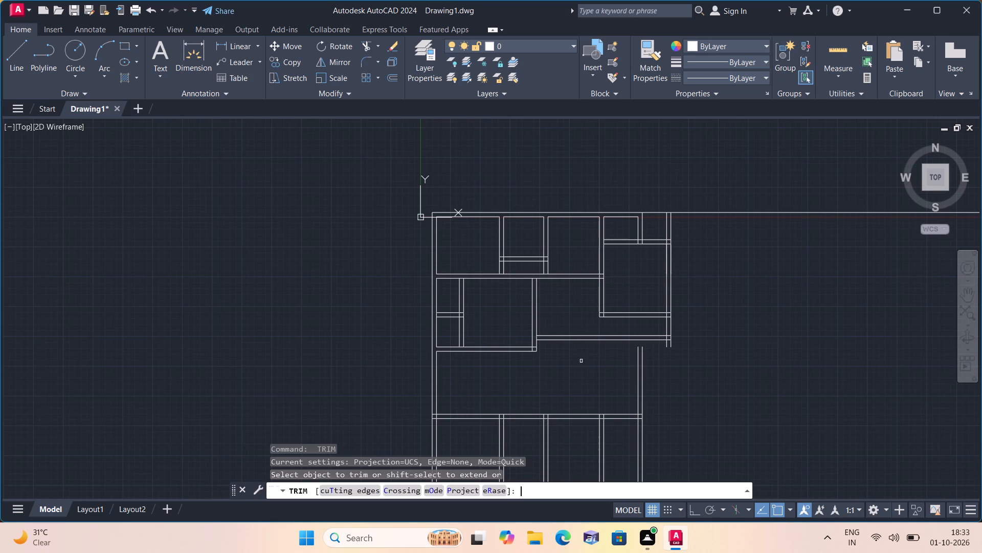
pyautogui.scroll(3, 562, 299)
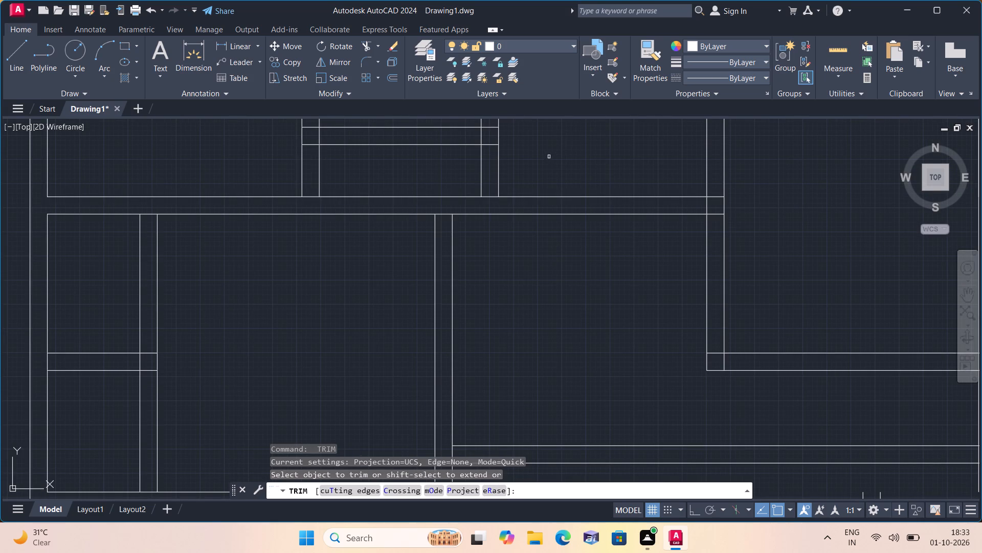
pyautogui.click(548, 156)
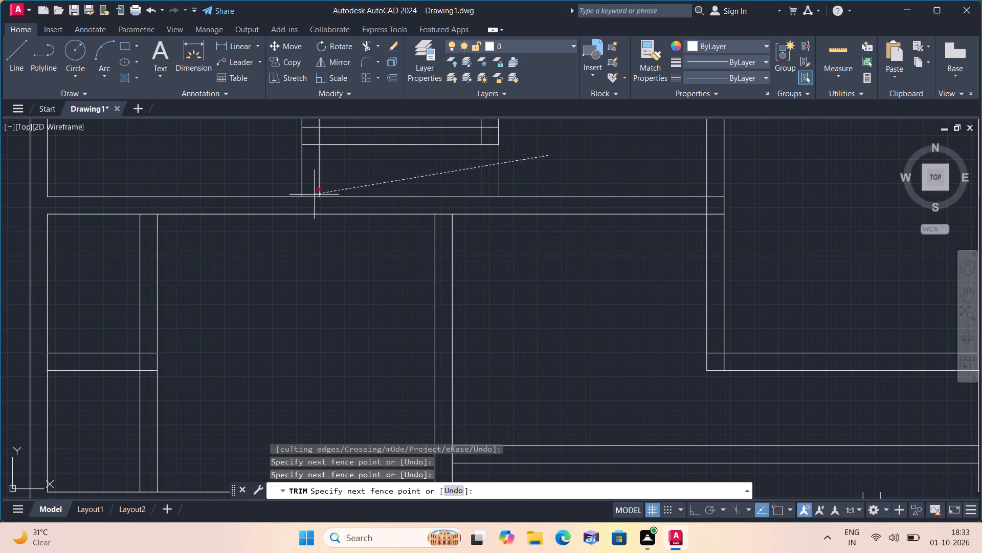
pyautogui.click(273, 174)
# Trim away both lines of the old right wall above the bottom row's upper horizontal wall.
pyautogui.scroll(-2, 568, 379)
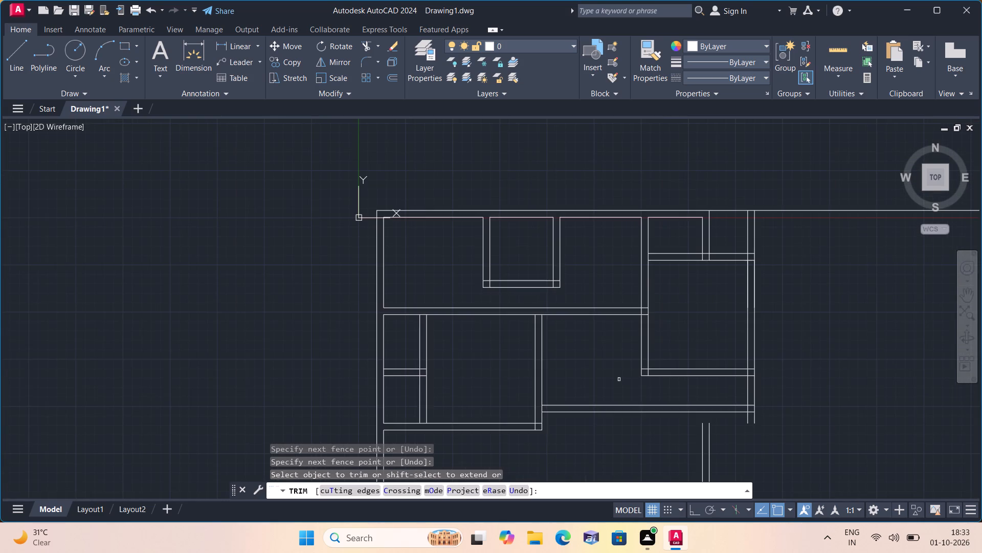
pyautogui.scroll(-2, 619, 379)
pyautogui.scroll(2, 598, 382)
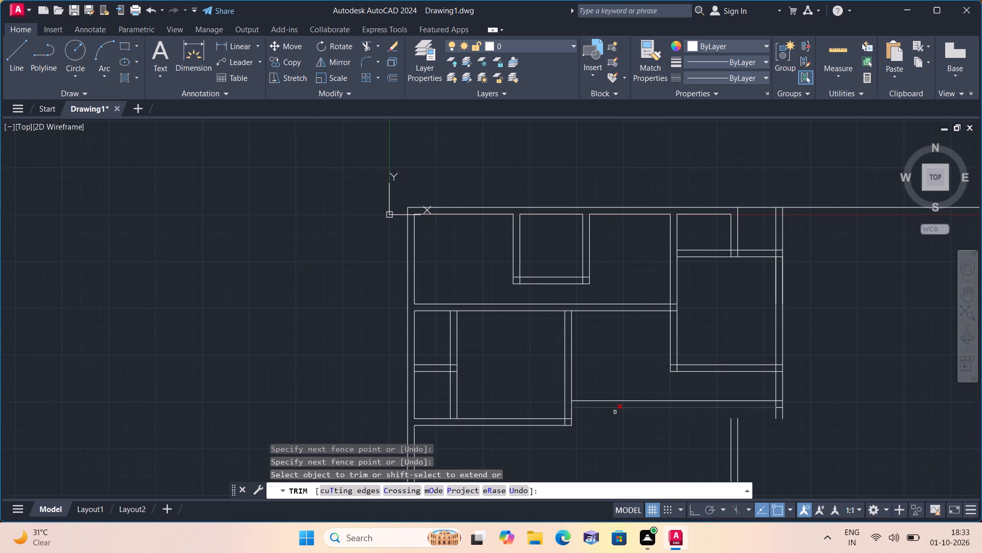
pyautogui.moveTo(626, 432); pyautogui.dragTo(613, 338, button='middle')
pyautogui.scroll(-1, 624, 406)
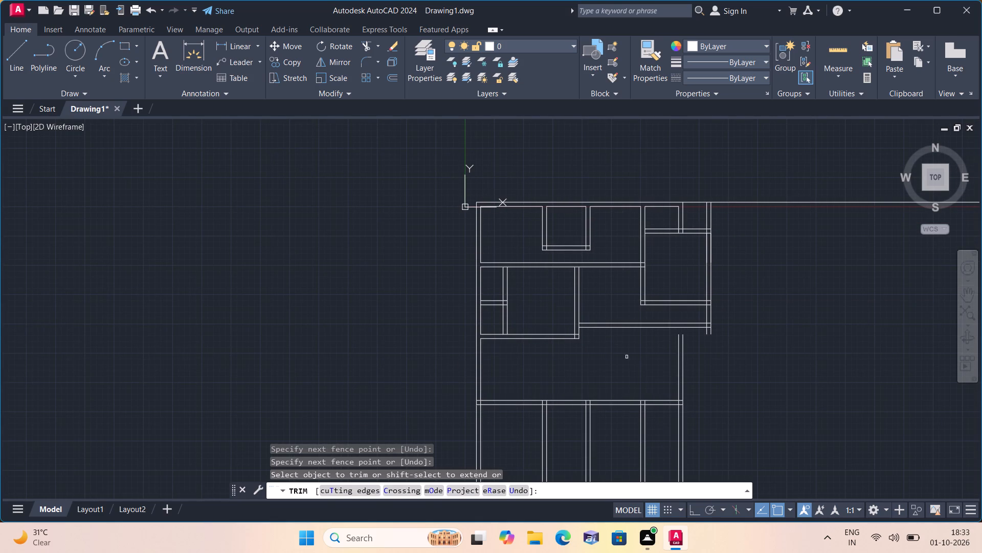
pyautogui.moveTo(566, 385); pyautogui.dragTo(566, 310, button='middle')
pyautogui.scroll(-1, 564, 369)
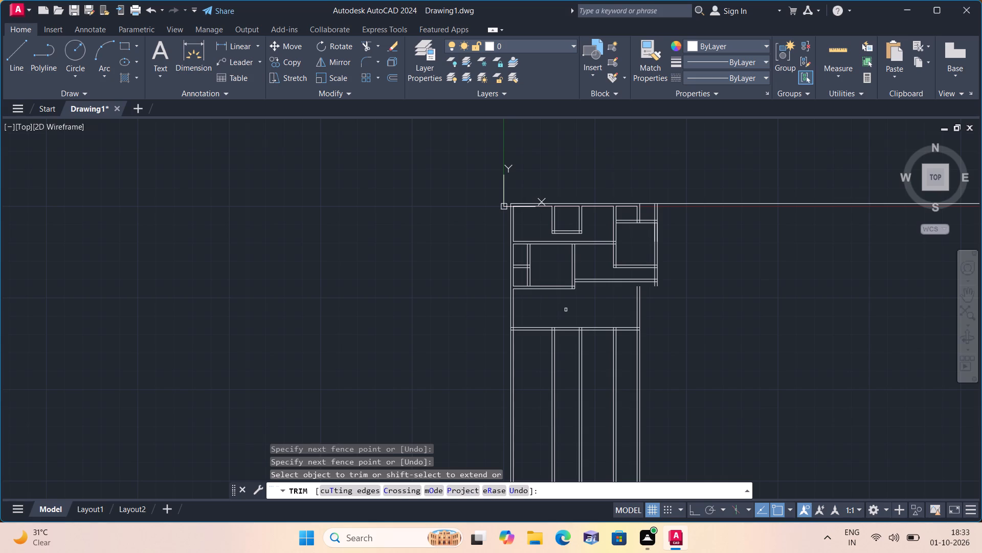
pyautogui.scroll(-1, 566, 310)
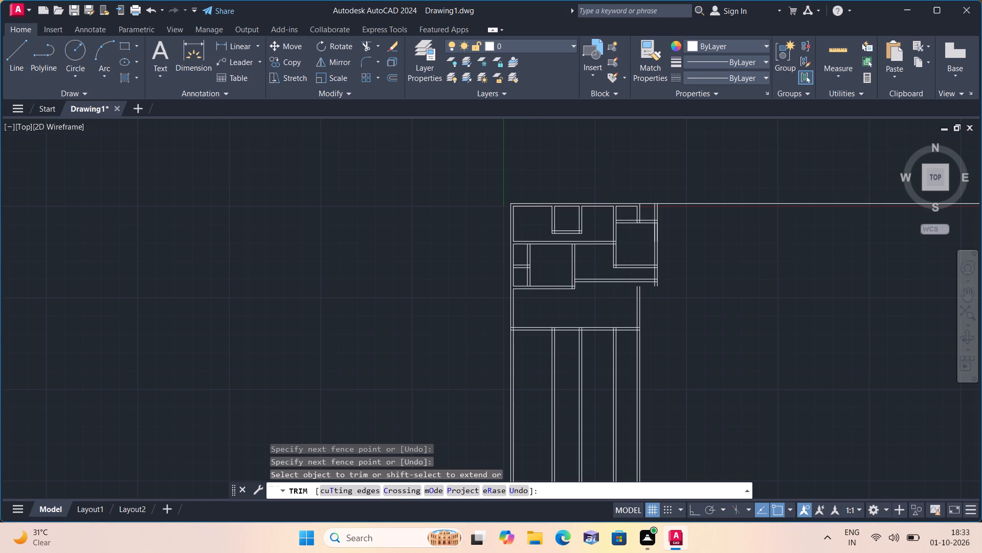
pyautogui.scroll(2, 566, 310)
pyautogui.click(566, 310)
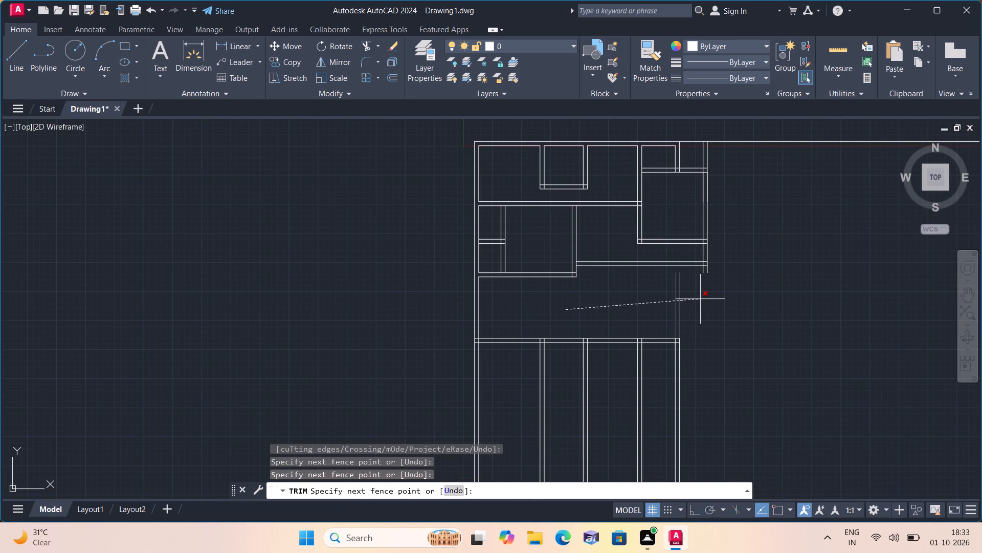
pyautogui.click(700, 299)
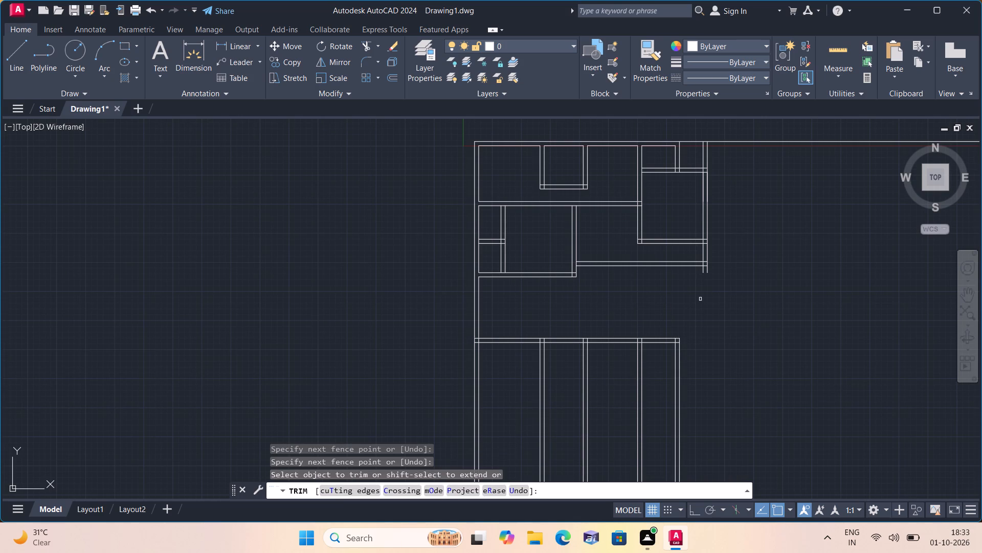
pyautogui.press('Escape')
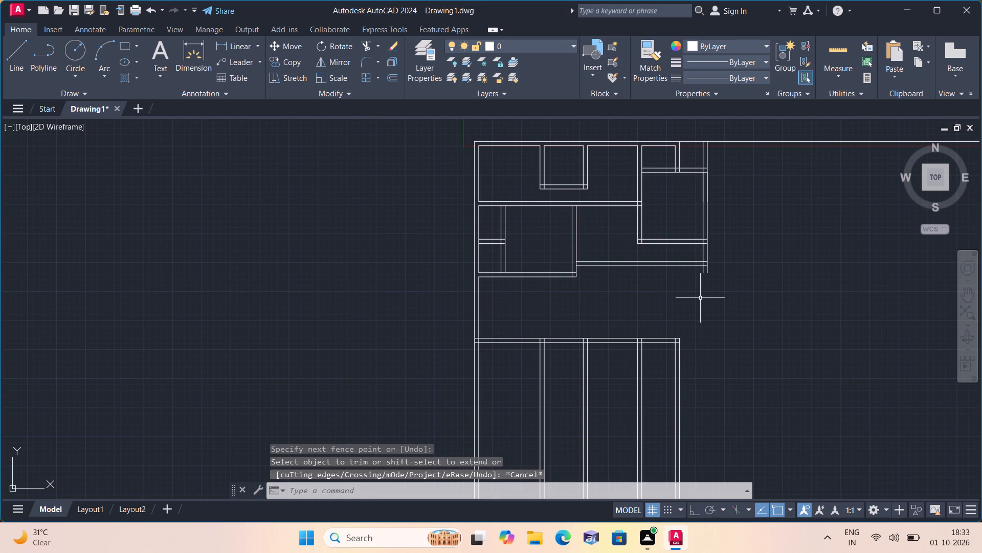
# Offset the left outer wall's inner line 11' to the right across the open area below the middle row.
pyautogui.write('off')
pyautogui.press('space')
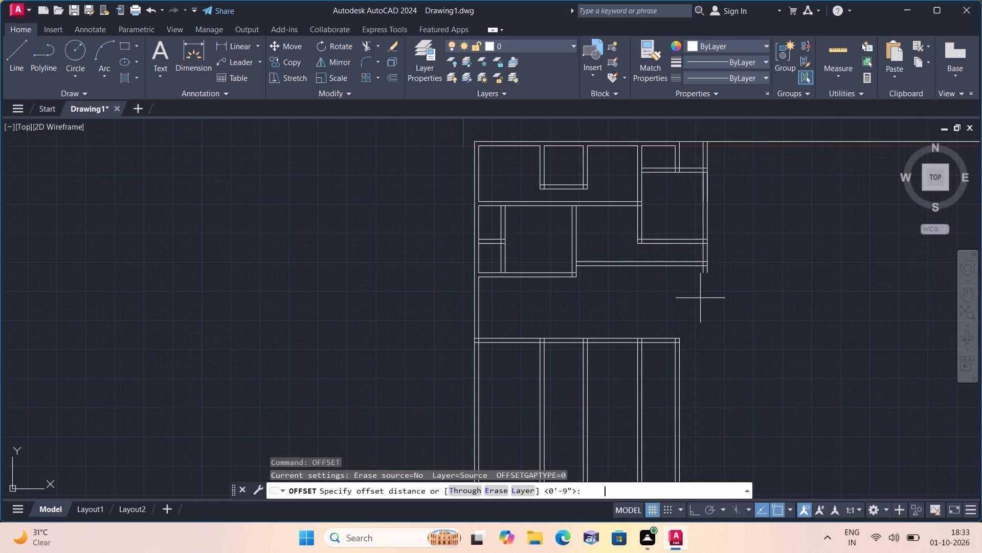
pyautogui.scroll(1, 602, 311)
pyautogui.moveTo(602, 311); pyautogui.dragTo(720, 312, button='middle')
pyautogui.scroll(1, 720, 312)
pyautogui.write("11'")
pyautogui.press('space')
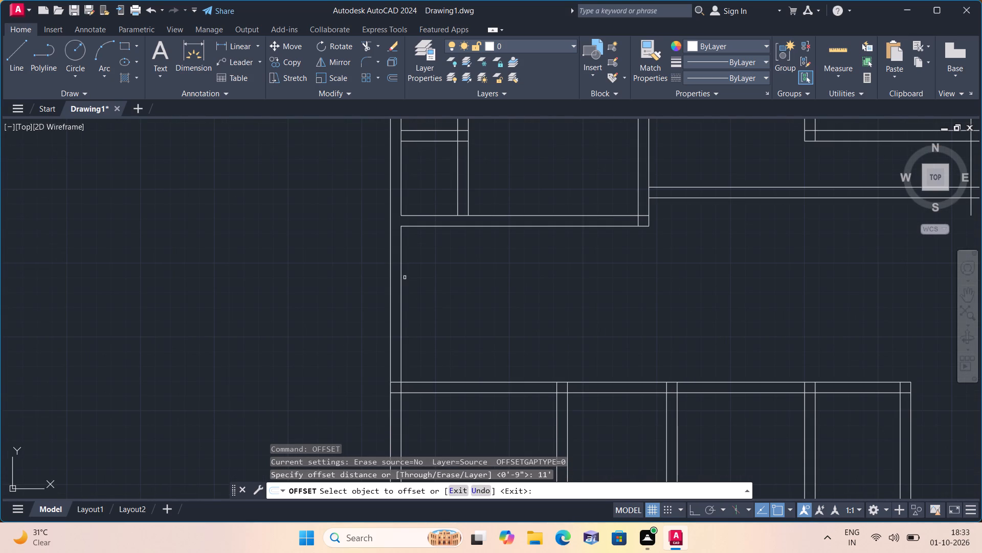
pyautogui.click(404, 276)
pyautogui.click(399, 271)
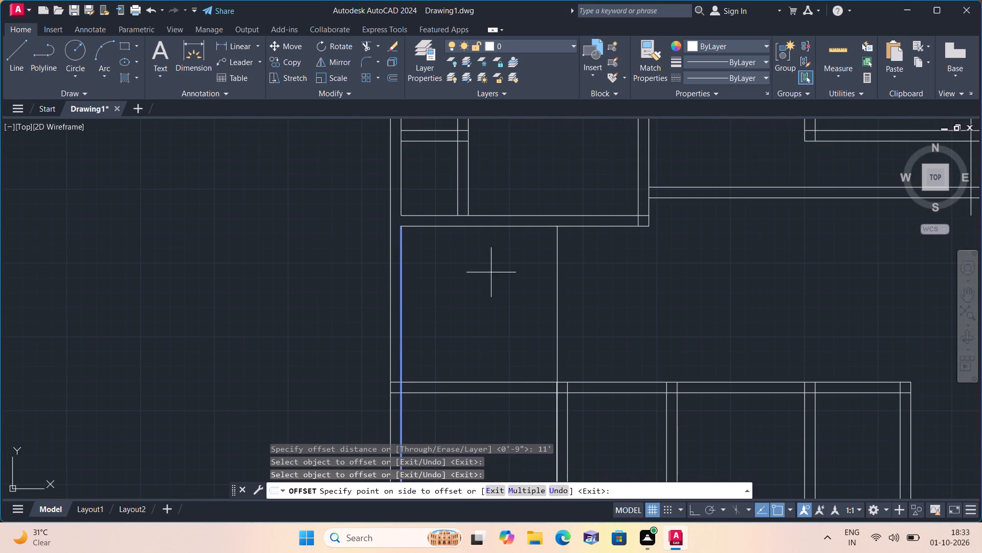
pyautogui.click(493, 272)
pyautogui.press('space')
# Offset the new vertical partition line 9" to the right to give the wall its thickness.
pyautogui.press('space')
pyautogui.write('9"')
pyautogui.press('space')
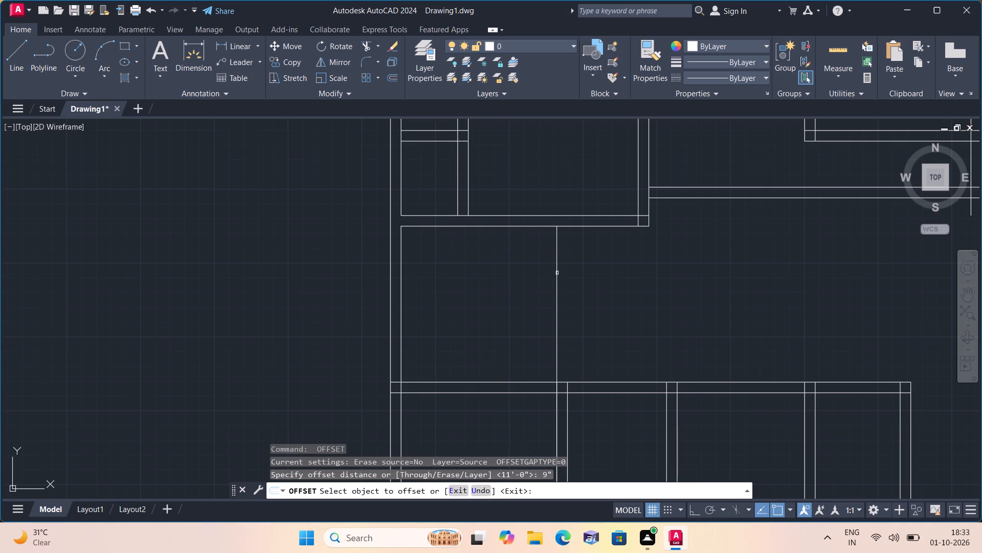
pyautogui.click(557, 273)
pyautogui.click(587, 273)
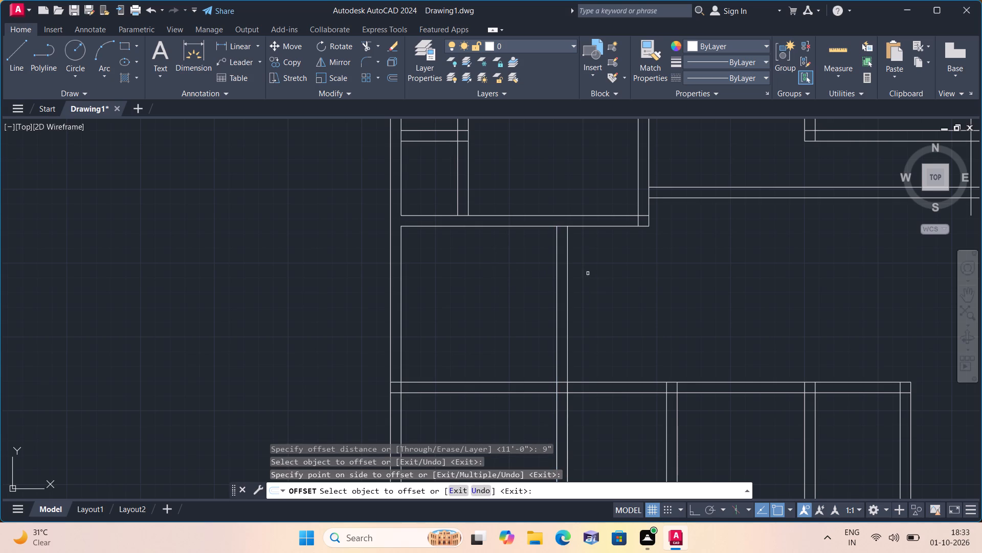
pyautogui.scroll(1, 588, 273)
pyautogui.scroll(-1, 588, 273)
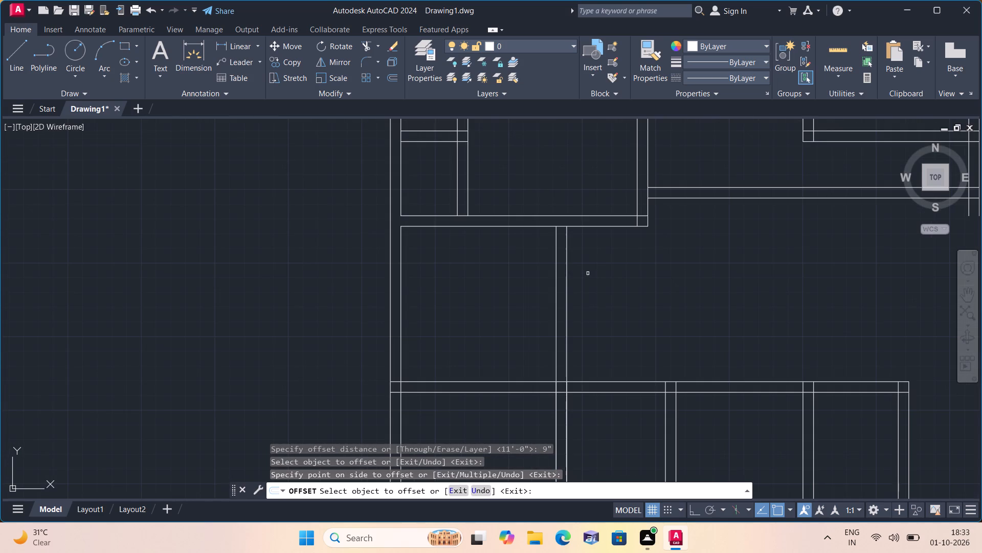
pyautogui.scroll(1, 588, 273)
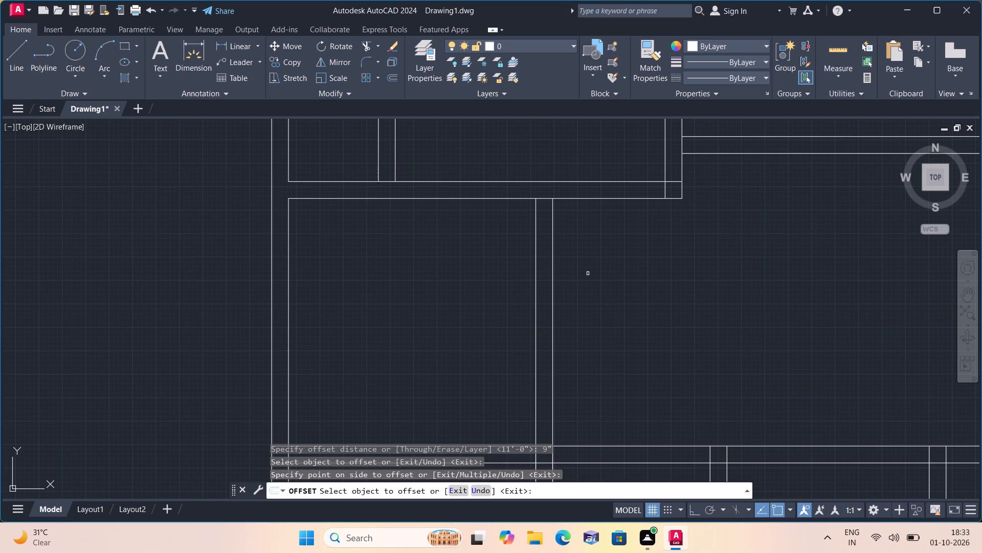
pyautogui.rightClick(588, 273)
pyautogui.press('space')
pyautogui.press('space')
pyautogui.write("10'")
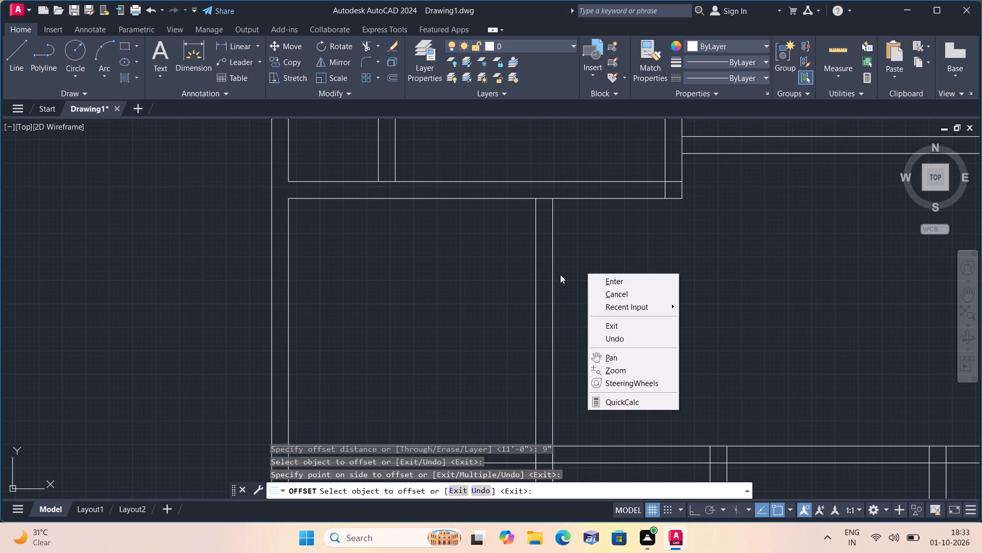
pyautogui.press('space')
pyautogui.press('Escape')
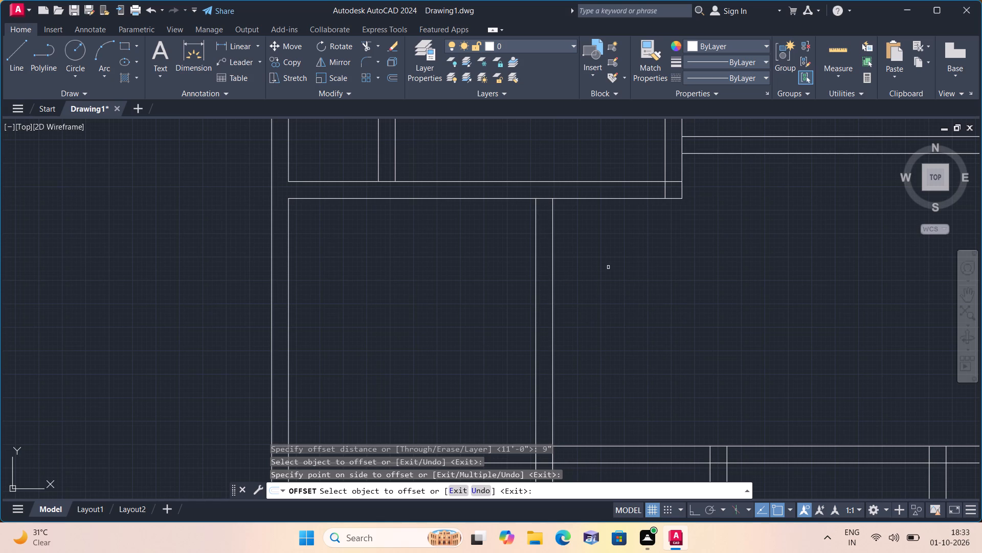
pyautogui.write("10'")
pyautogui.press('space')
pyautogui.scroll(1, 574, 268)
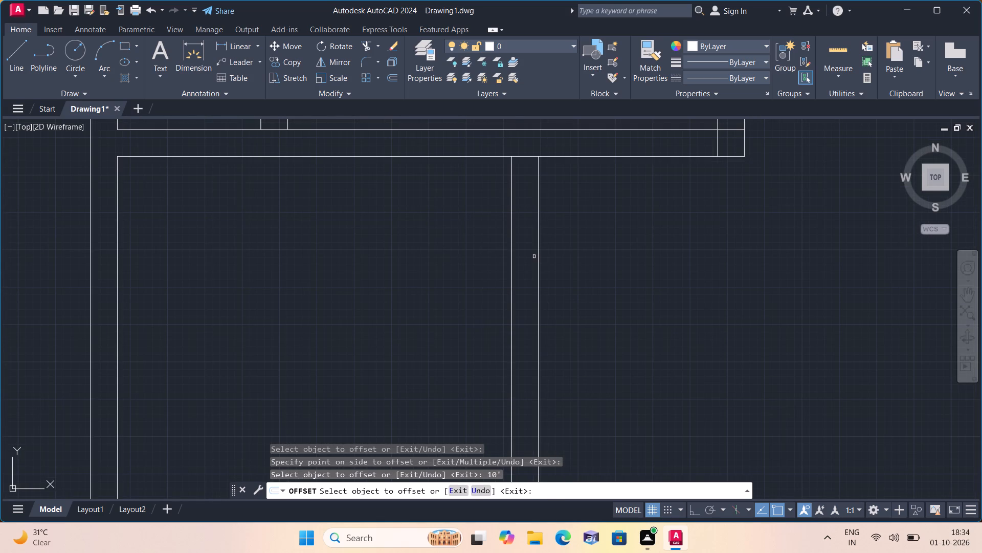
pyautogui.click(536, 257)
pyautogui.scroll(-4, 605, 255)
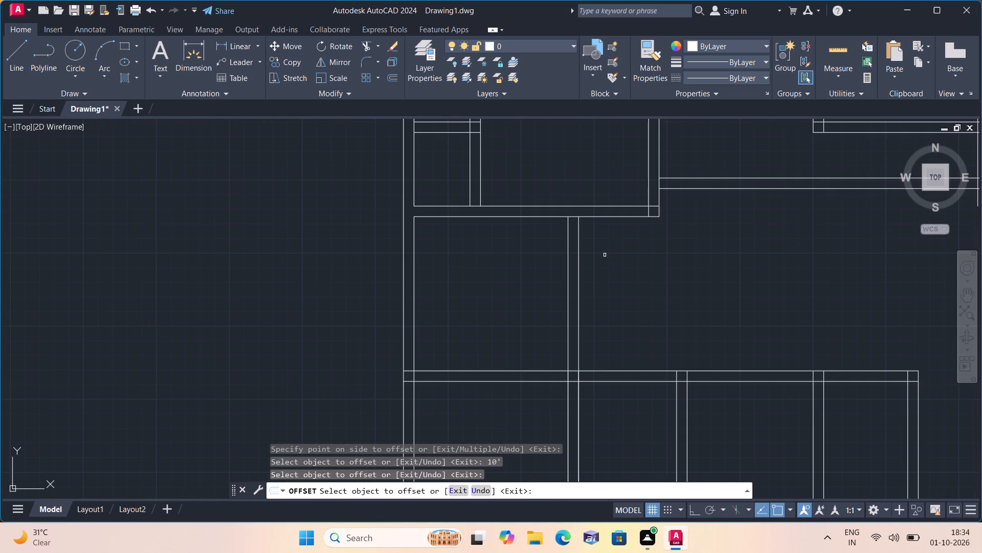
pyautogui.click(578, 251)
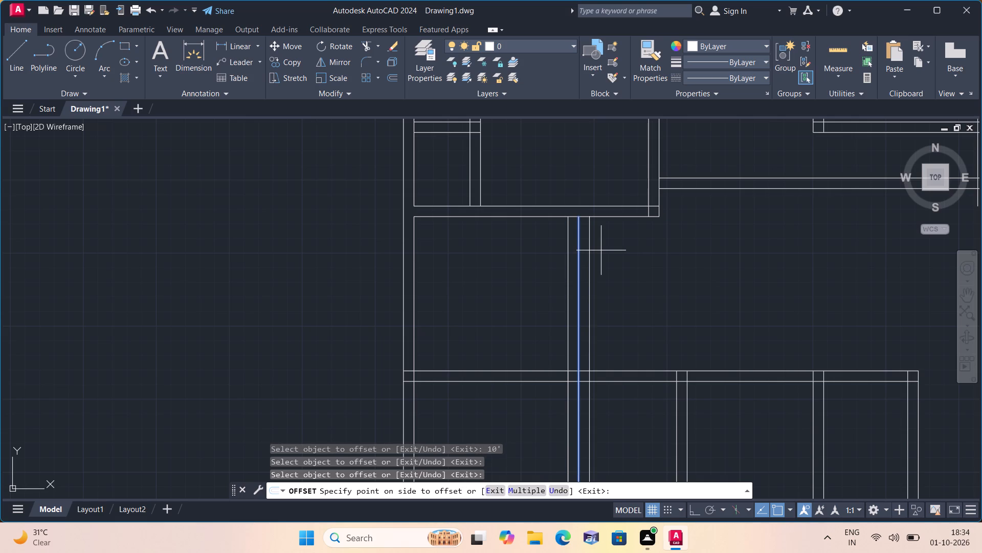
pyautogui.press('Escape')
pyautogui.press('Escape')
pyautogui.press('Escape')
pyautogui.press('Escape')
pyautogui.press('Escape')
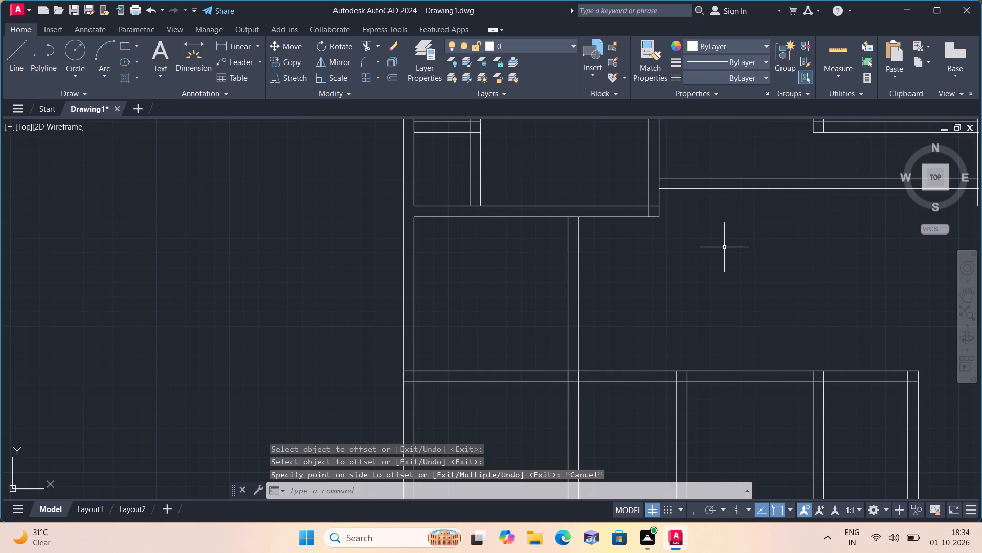
# Offset the right line of the vertical partition below the middle row 10' to the right.
pyautogui.press('space')
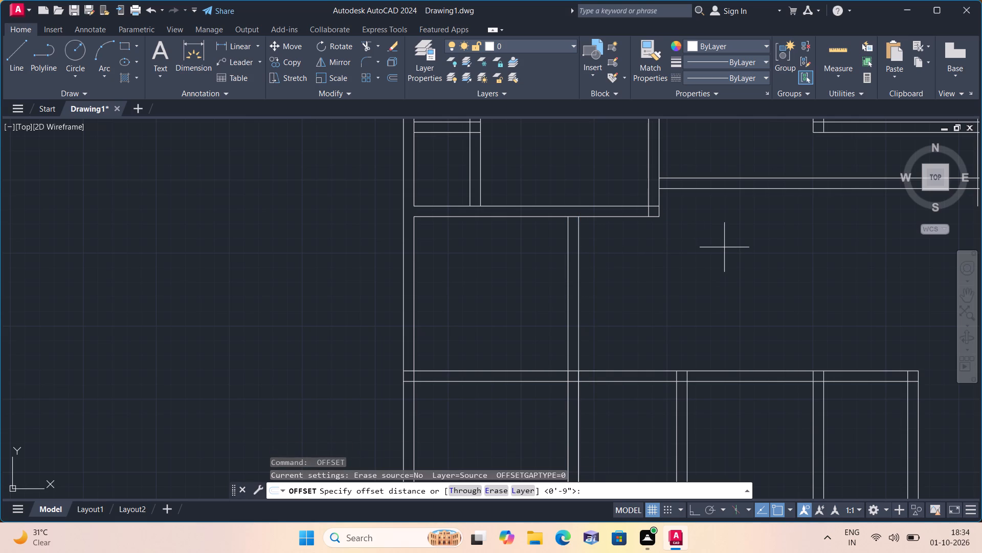
pyautogui.write("10'")
pyautogui.press('space')
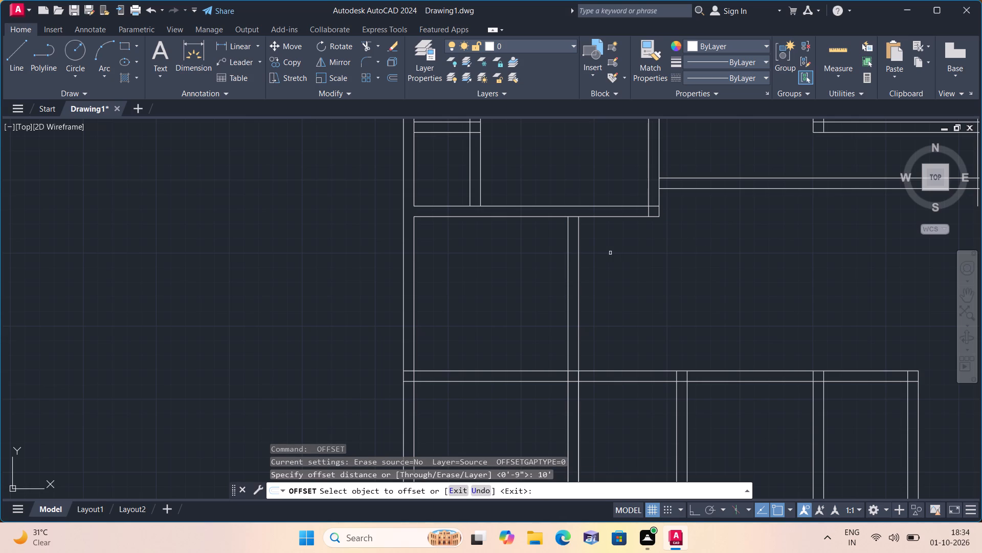
pyautogui.click(580, 236)
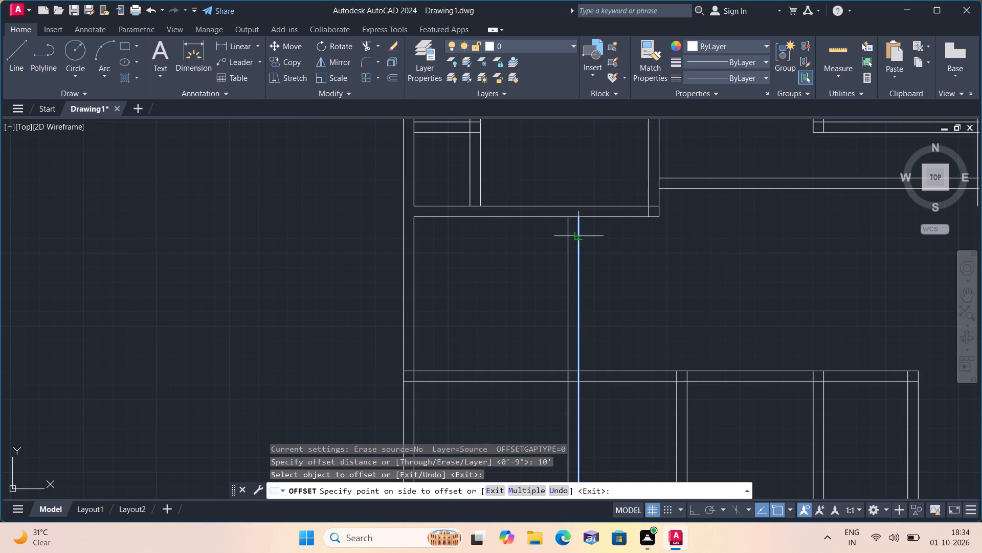
pyautogui.click(675, 233)
pyautogui.press('space')
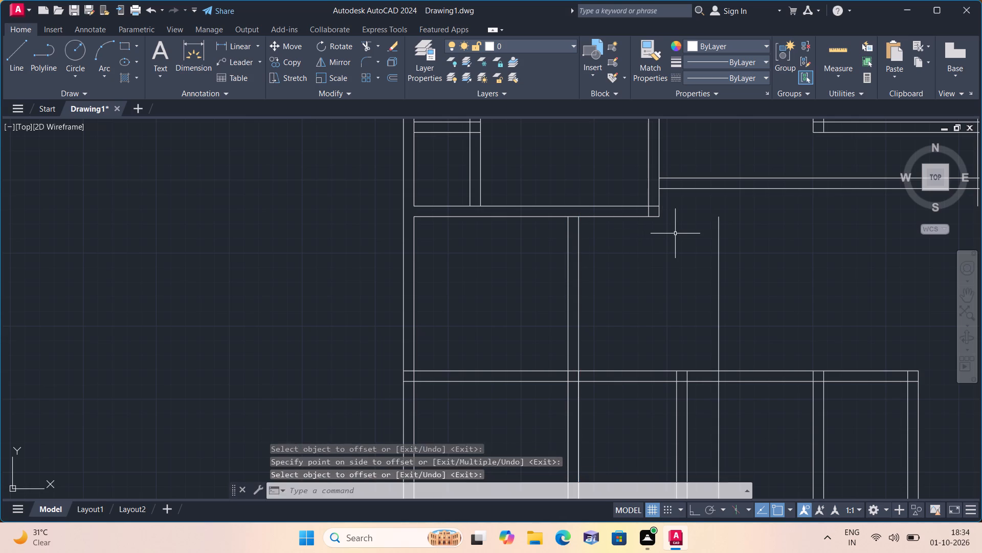
# Offset the new vertical line 9" to the right to give the second partition its wall thickness.
pyautogui.press('space')
pyautogui.write('9"')
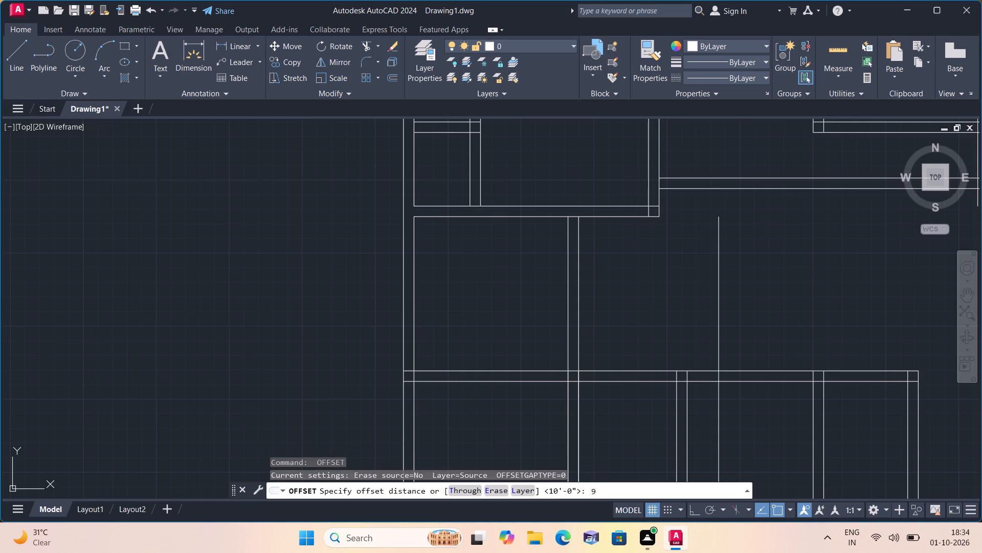
pyautogui.press('space')
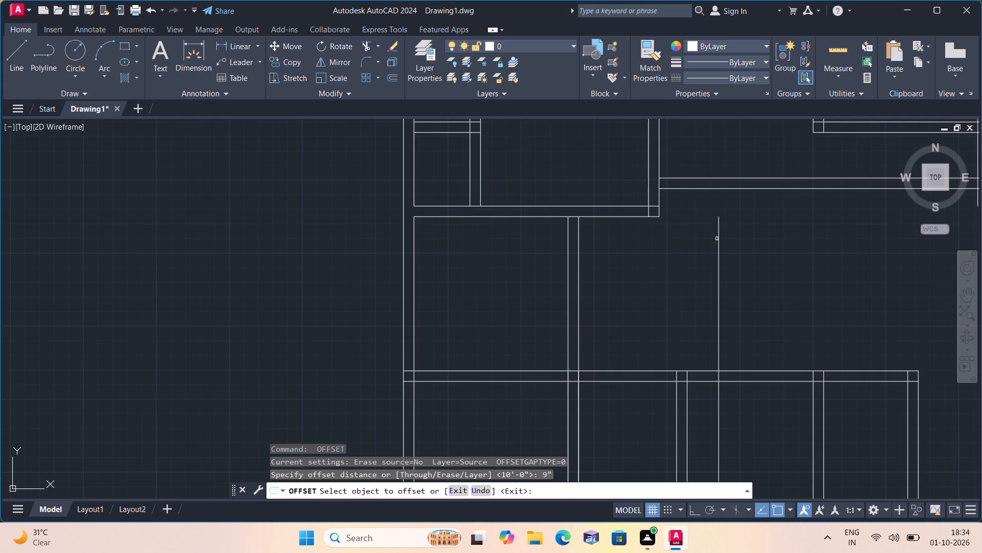
pyautogui.click(719, 239)
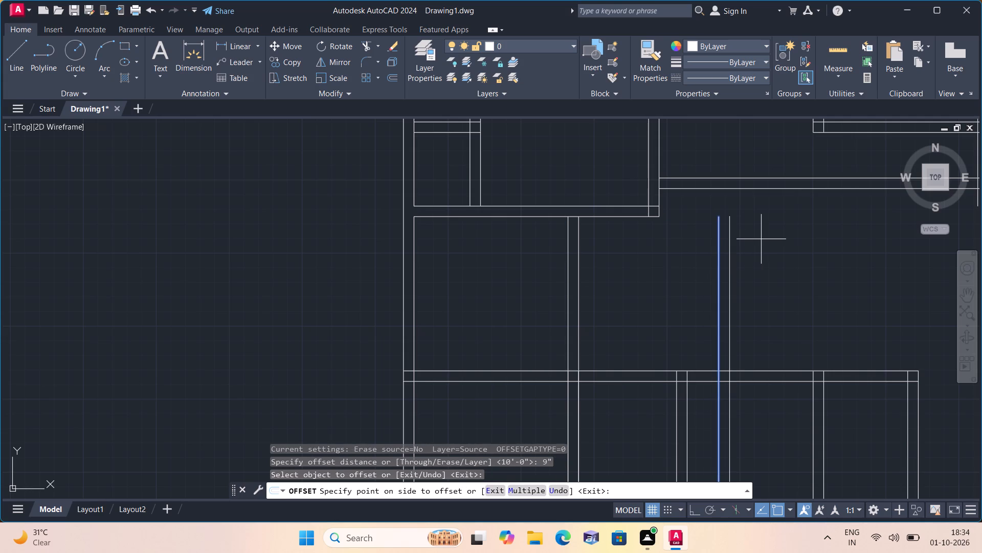
pyautogui.click(761, 239)
pyautogui.scroll(-1, 761, 239)
pyautogui.moveTo(761, 239); pyautogui.dragTo(747, 232, button='middle')
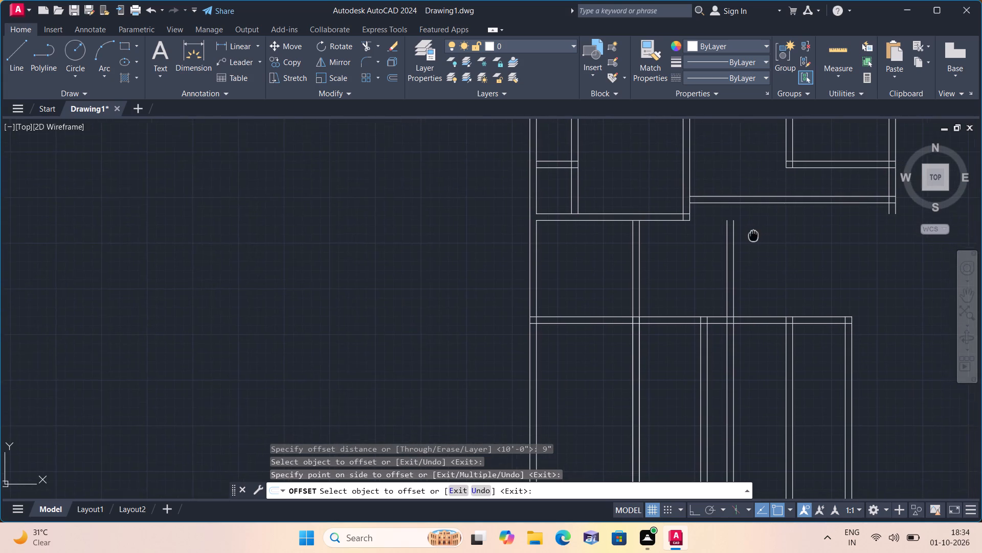
pyautogui.scroll(1, 739, 227)
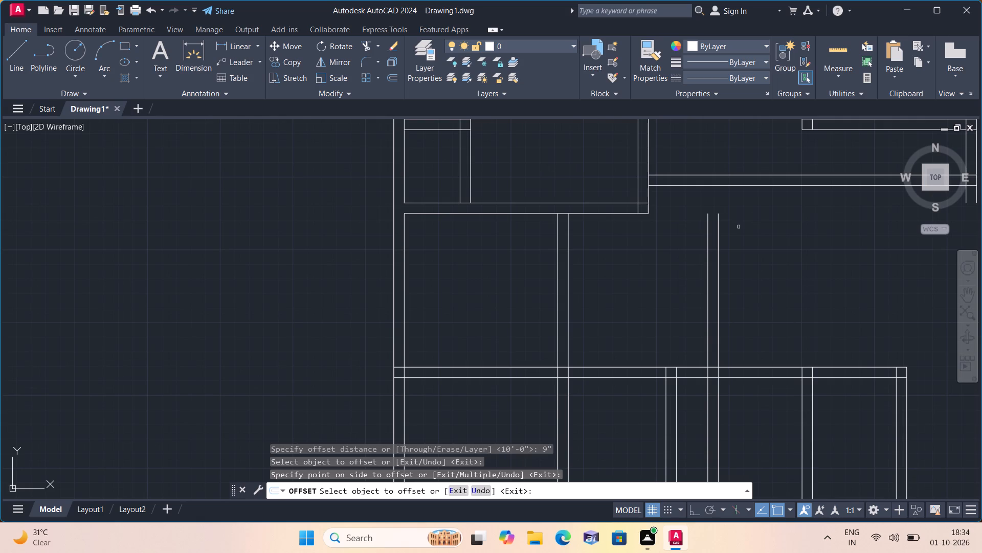
pyautogui.scroll(1, 739, 227)
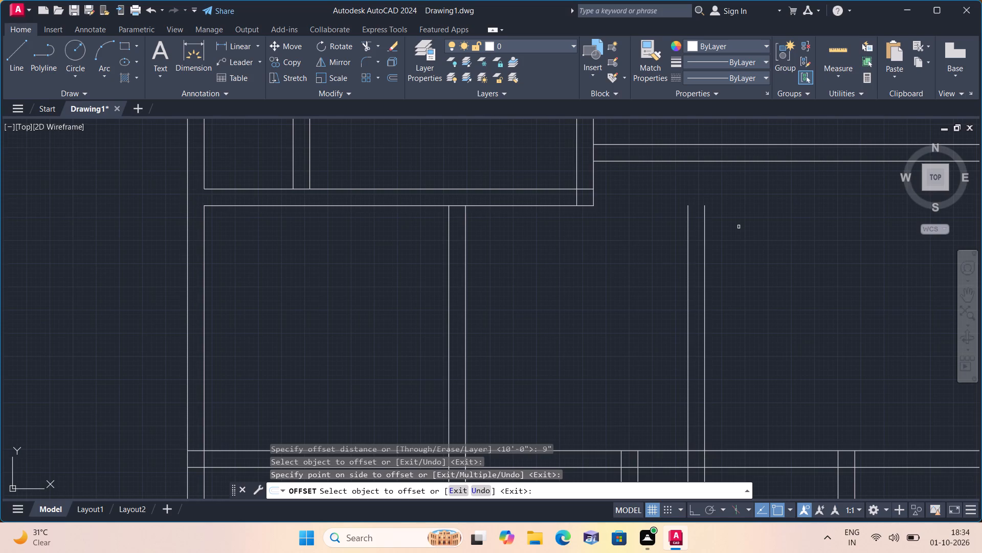
pyautogui.scroll(-2, 739, 227)
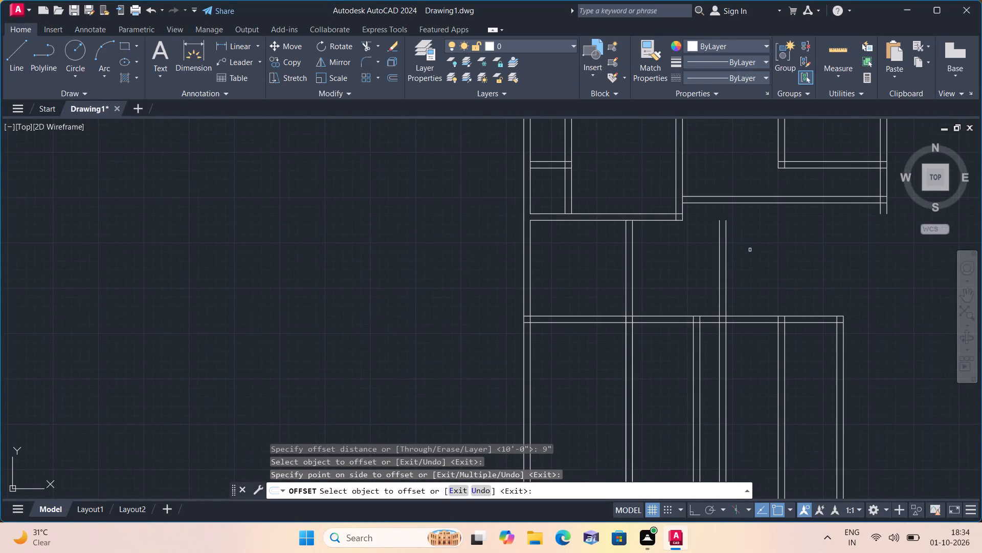
pyautogui.moveTo(750, 250); pyautogui.dragTo(746, 238, button='middle')
pyautogui.press('Escape')
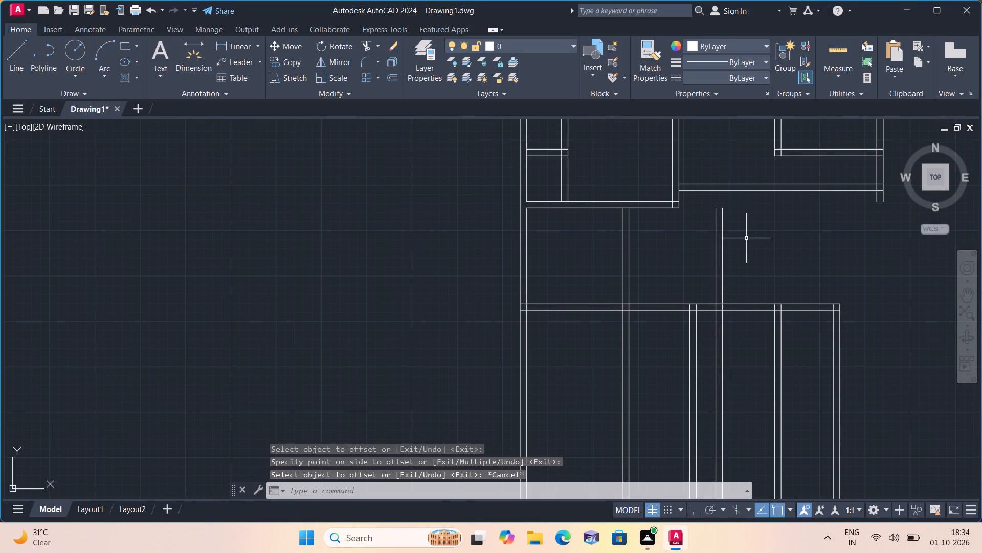
# Extend both lines of the second partition up to the upper line of the horizontal wall above it.
pyautogui.write('exte')
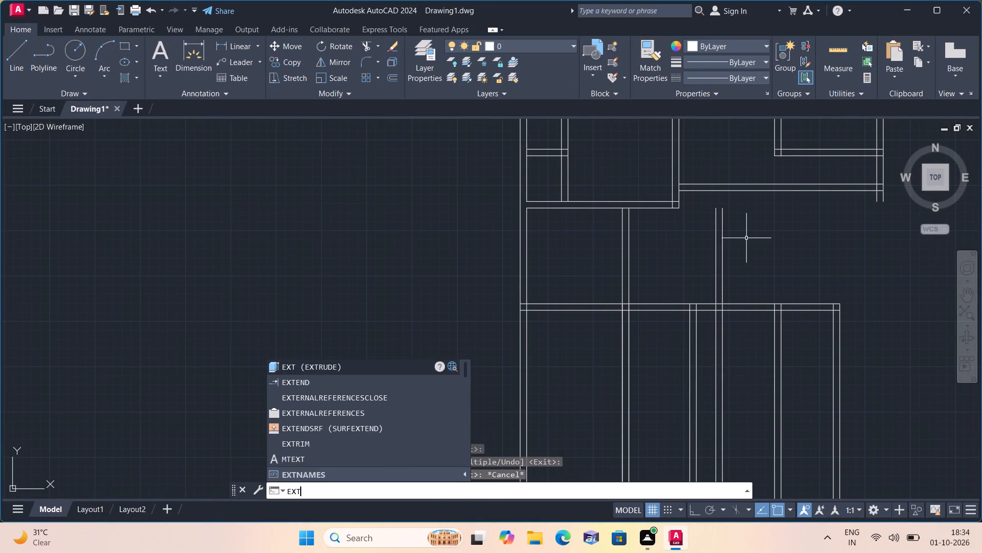
pyautogui.press('space')
pyautogui.click(746, 238)
pyautogui.click(691, 257)
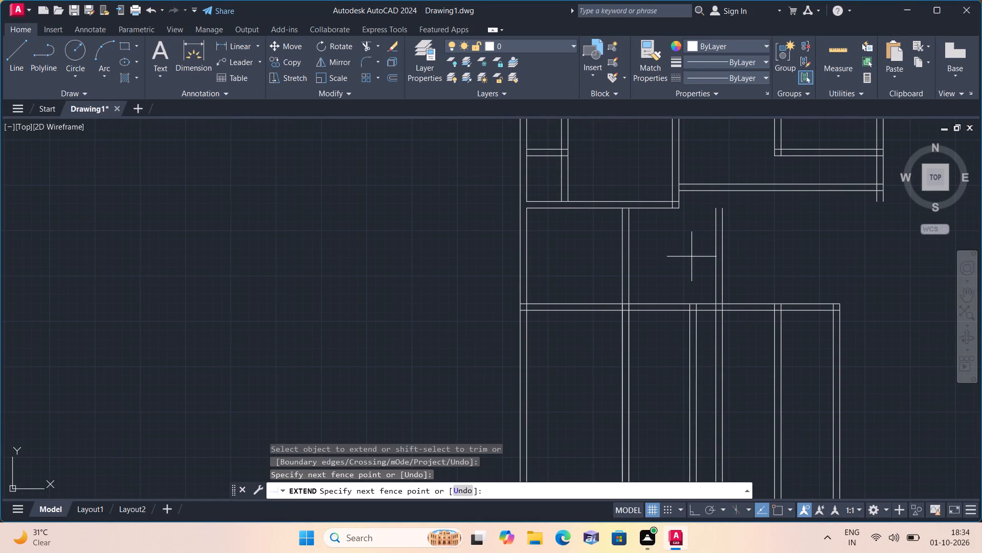
pyautogui.click(789, 241)
pyautogui.click(789, 241)
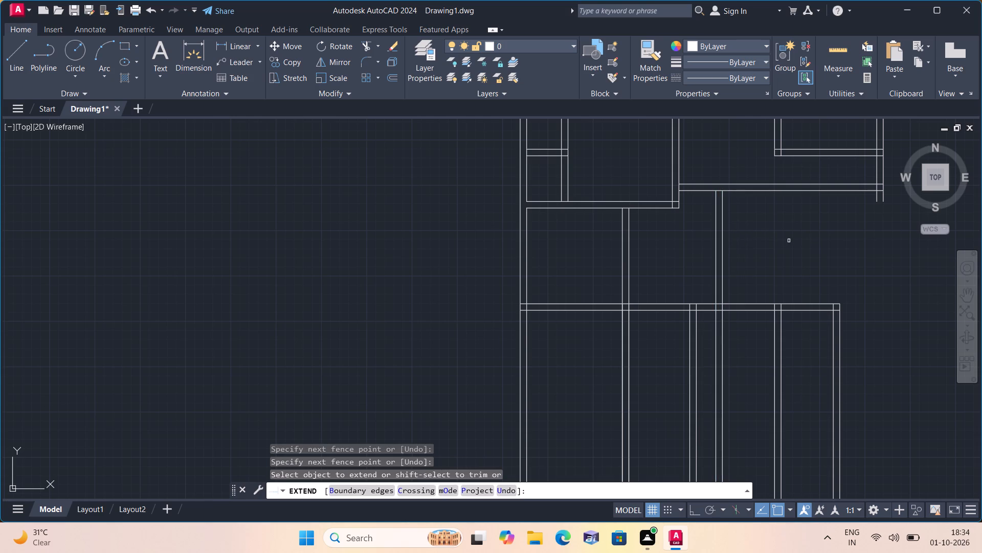
pyautogui.click(728, 248)
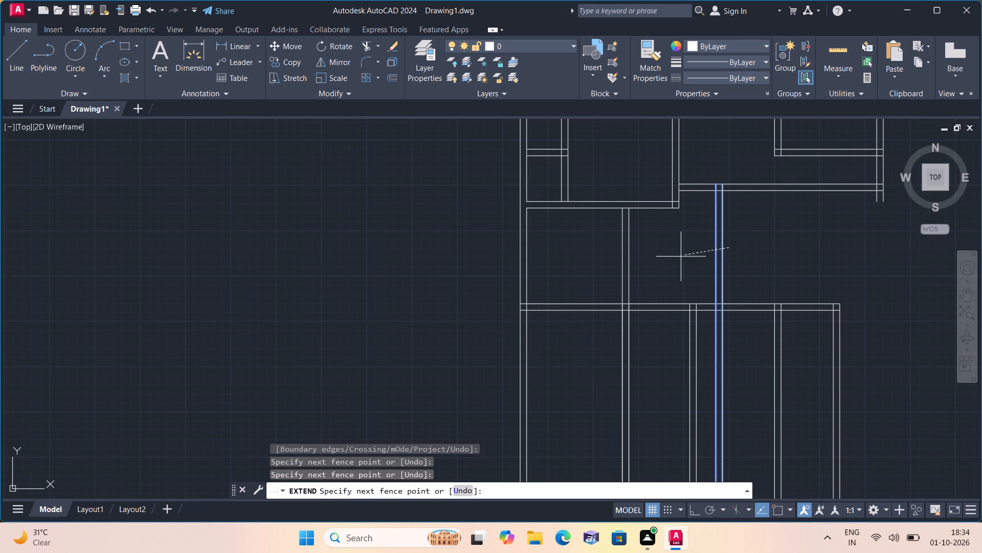
pyautogui.click(681, 256)
pyautogui.scroll(-1, 681, 256)
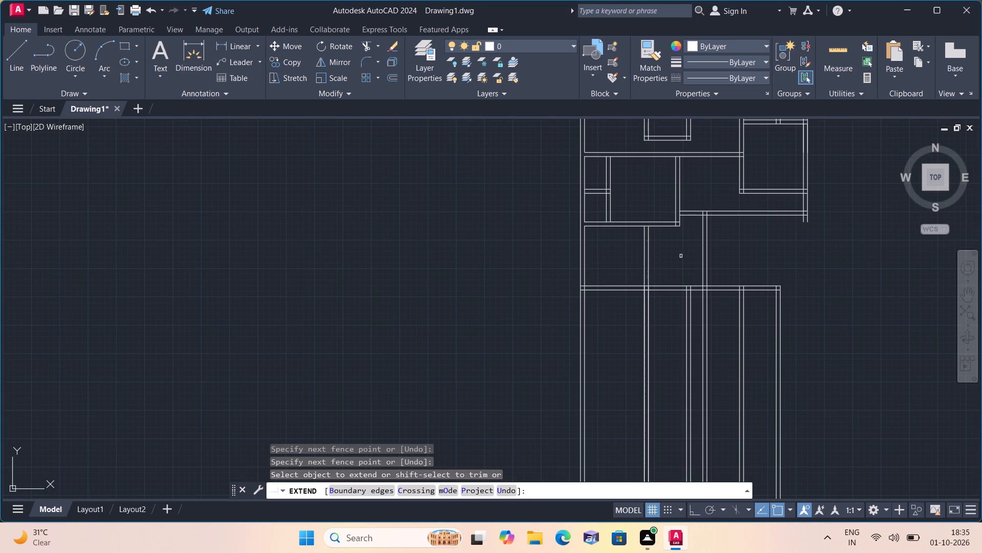
pyautogui.press('Escape')
# Trim both overhanging ends of the right outer wall's lines below the long horizontal wall.
pyautogui.scroll(1, 681, 256)
pyautogui.write('trim')
pyautogui.press('space')
pyautogui.middleClick(798, 235)
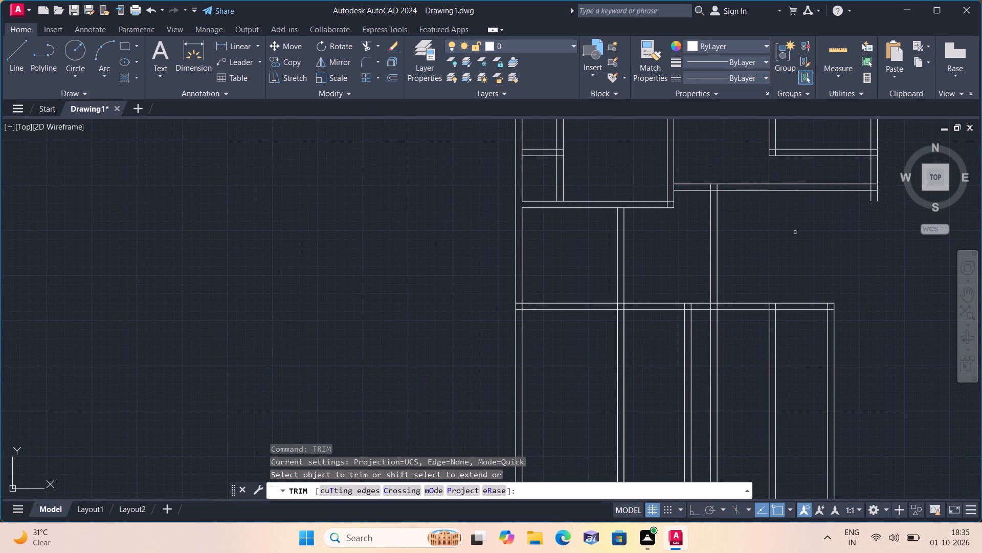
pyautogui.scroll(3, 854, 217)
pyautogui.moveTo(854, 216); pyautogui.dragTo(662, 295, button='middle')
pyautogui.scroll(-2, 635, 310)
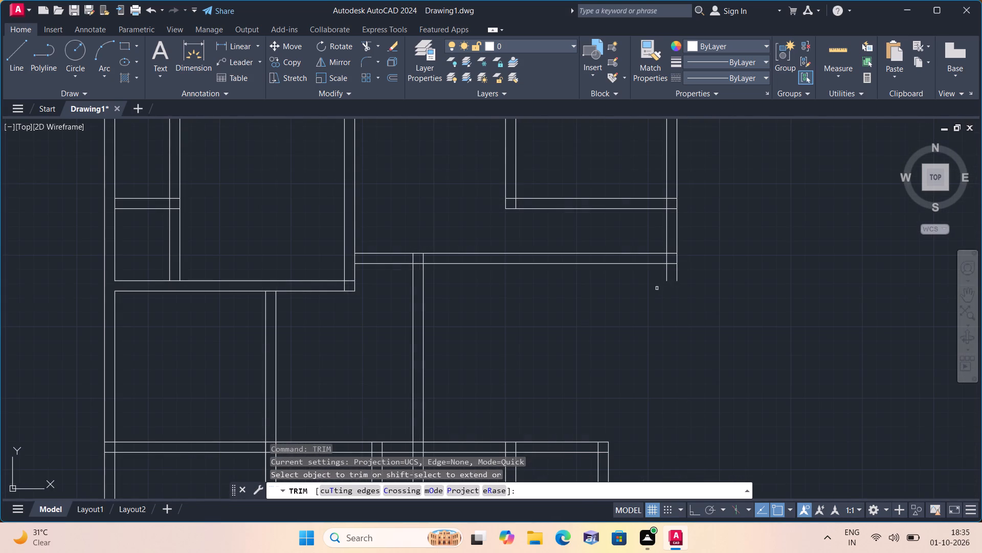
pyautogui.click(662, 275)
pyautogui.click(701, 269)
pyautogui.scroll(-3, 707, 275)
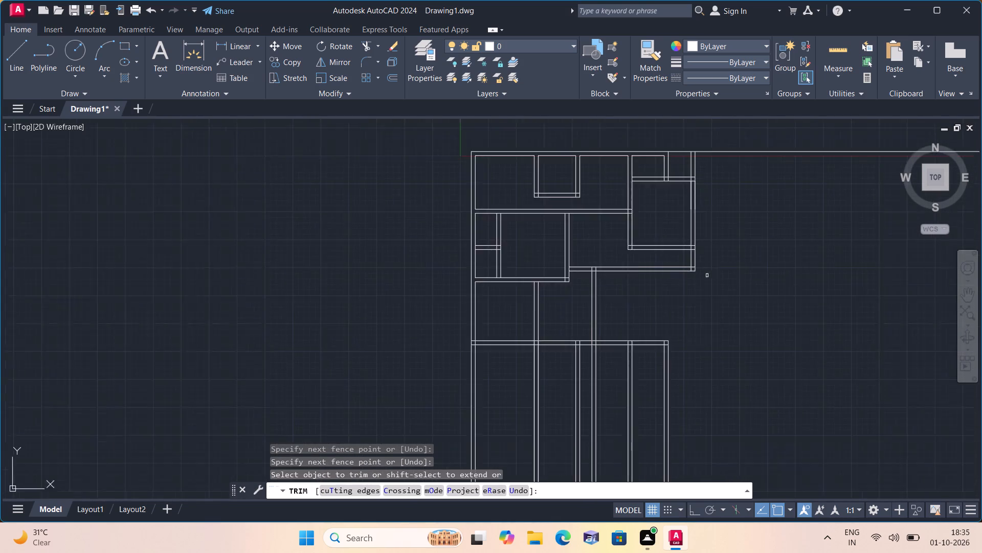
pyautogui.press('Escape')
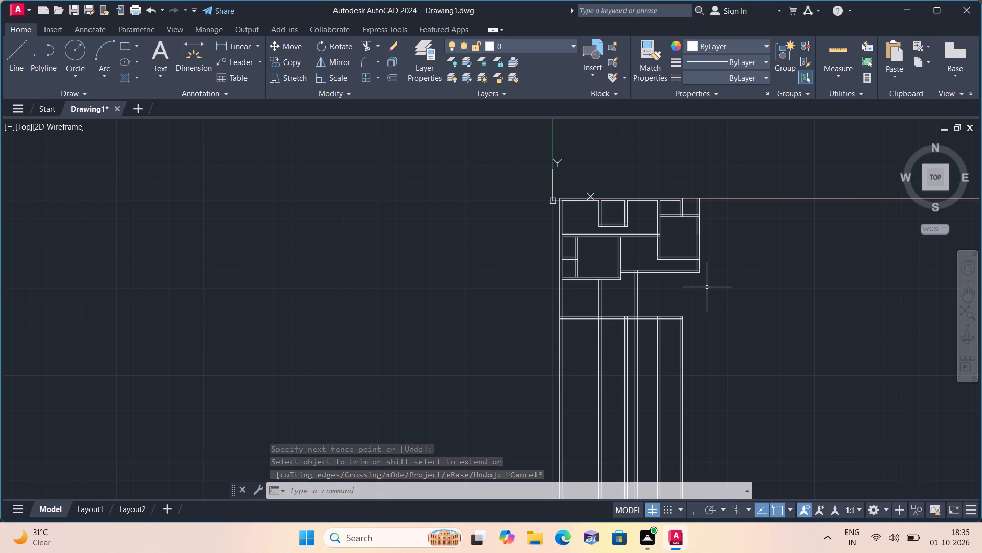
# Trim all the vertical wall lines hanging below the long horizontal wall, except those of the left outer wall.
pyautogui.scroll(-1, 707, 287)
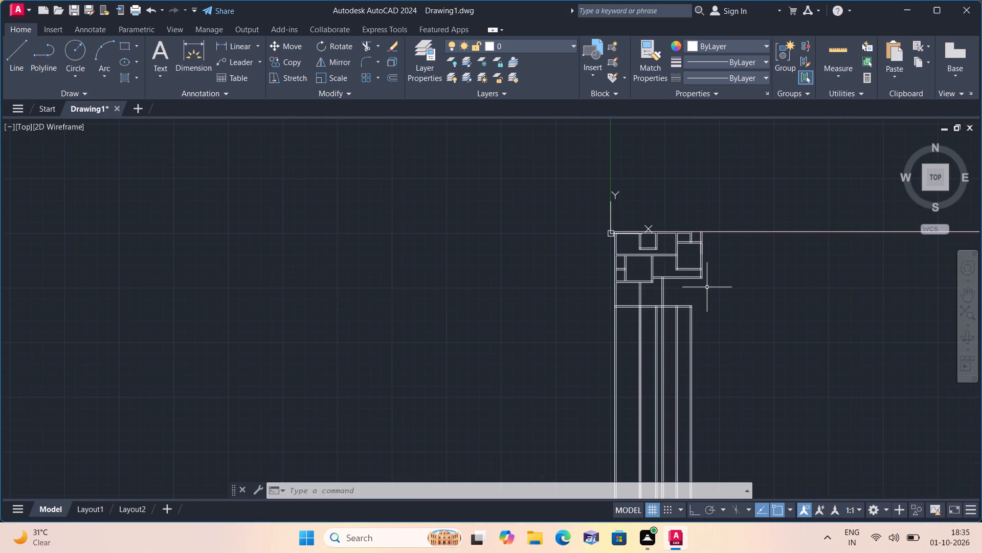
pyautogui.scroll(1, 707, 287)
pyautogui.moveTo(707, 287); pyautogui.dragTo(706, 272, button='middle')
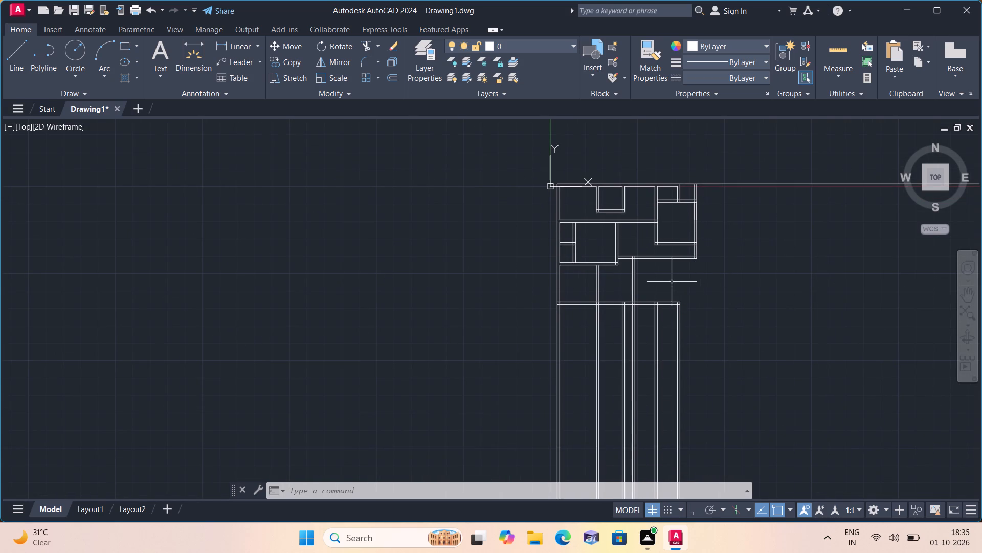
pyautogui.scroll(1, 653, 285)
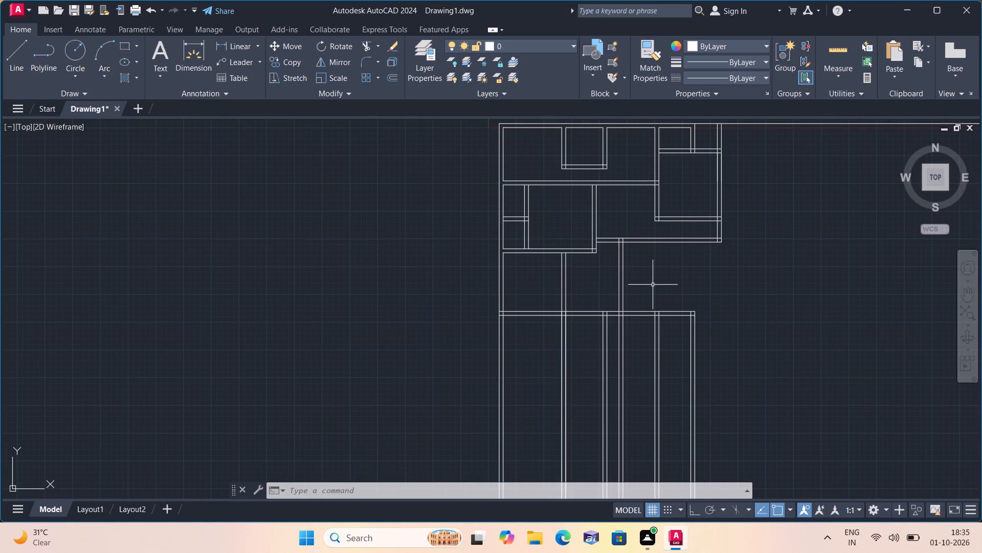
pyautogui.moveTo(674, 344); pyautogui.dragTo(689, 298, button='middle')
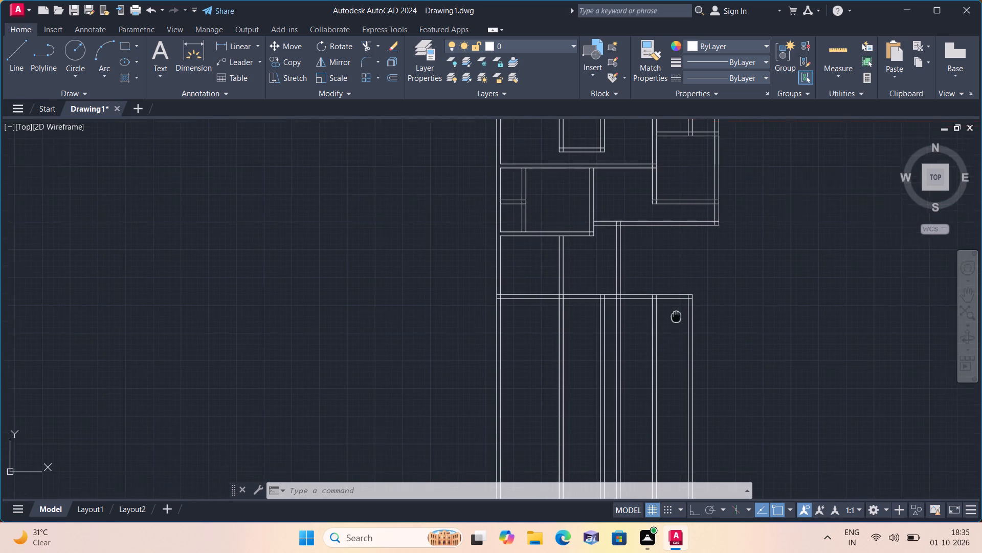
pyautogui.moveTo(689, 298); pyautogui.dragTo(701, 282, button='middle')
pyautogui.scroll(1, 706, 295)
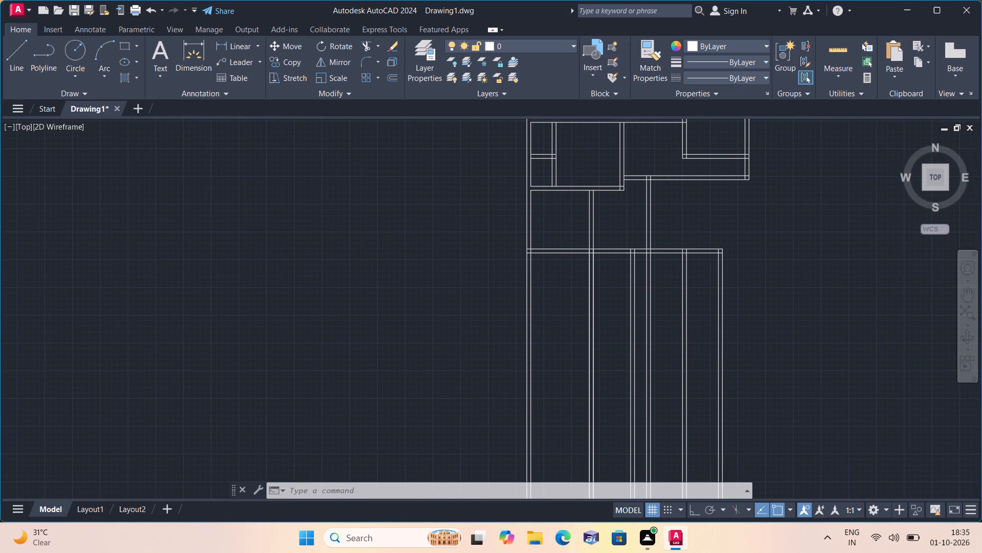
pyautogui.write('trim')
pyautogui.press('space')
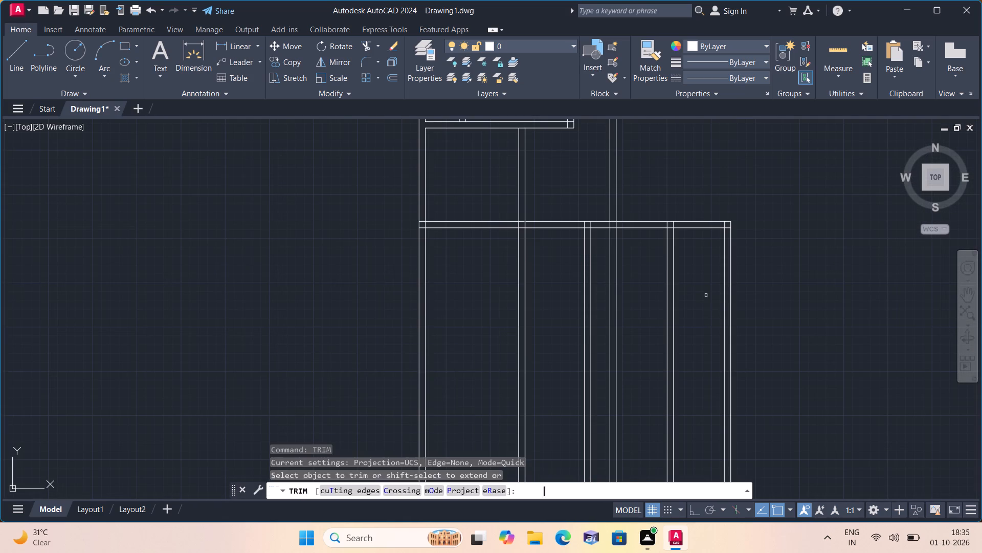
pyautogui.scroll(-1, 706, 295)
pyautogui.scroll(1, 706, 295)
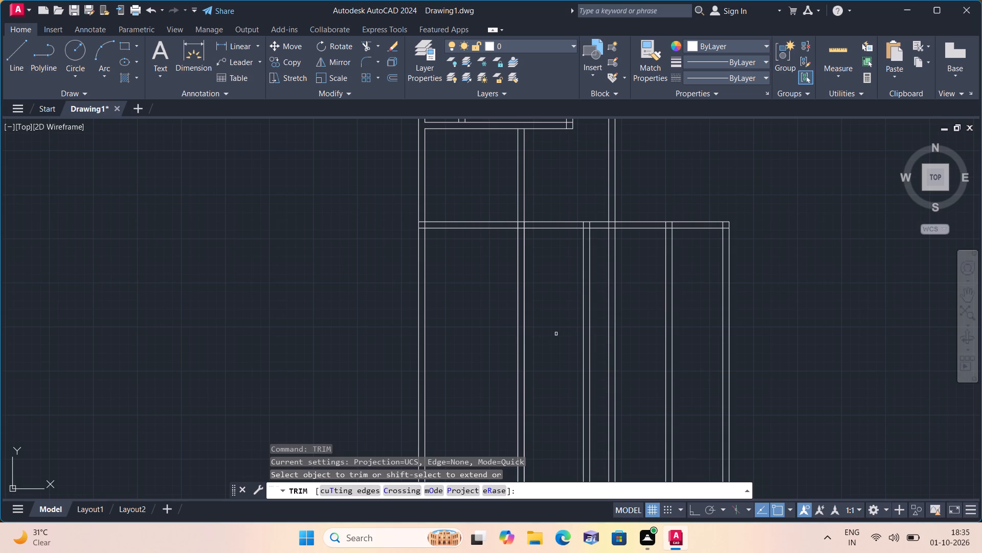
pyautogui.click(508, 334)
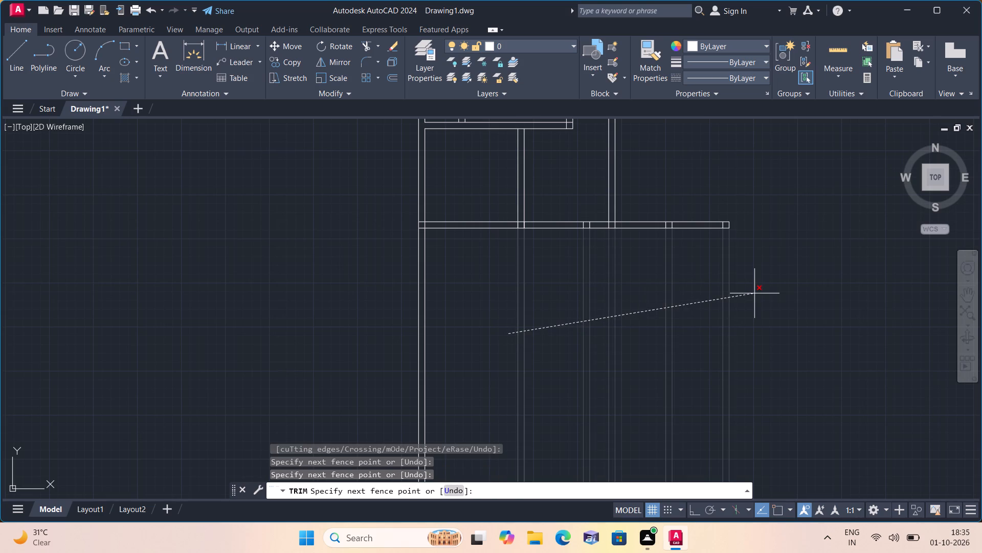
pyautogui.click(754, 293)
# Trim the pair of leftover short line pieces inside the long horizontal wall, between its two partitions.
pyautogui.moveTo(582, 290); pyautogui.dragTo(602, 379, button='middle')
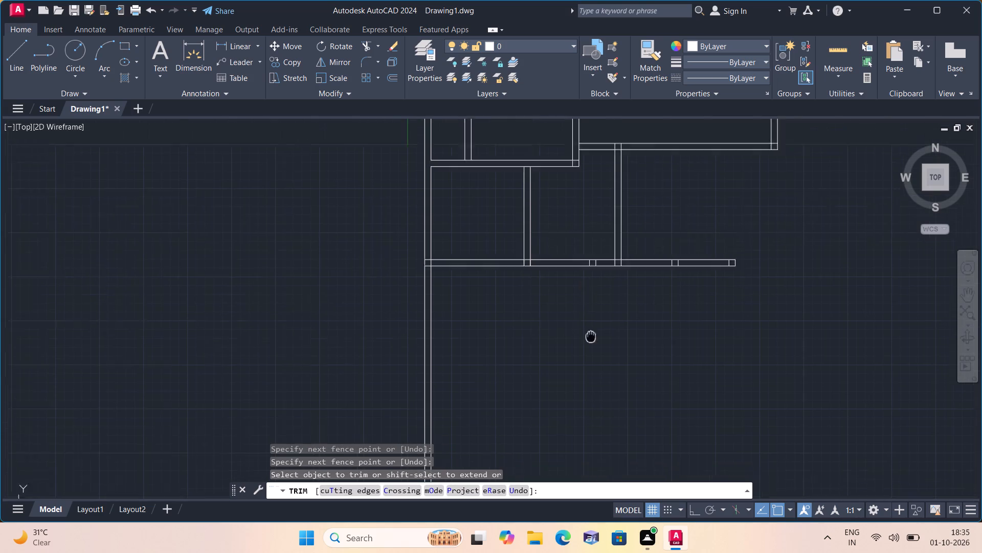
pyautogui.moveTo(602, 379); pyautogui.dragTo(606, 387, button='middle')
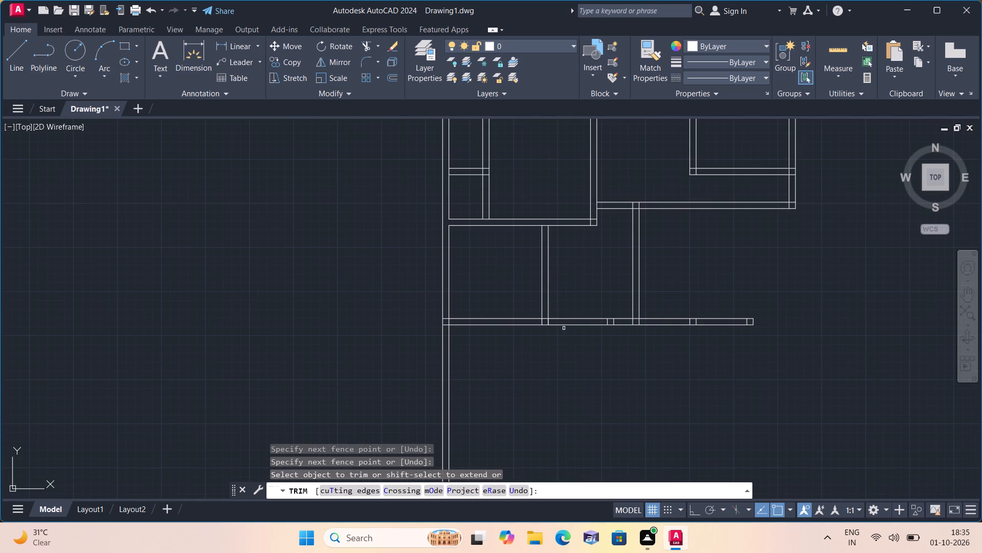
pyautogui.scroll(4, 614, 320)
pyautogui.click(617, 332)
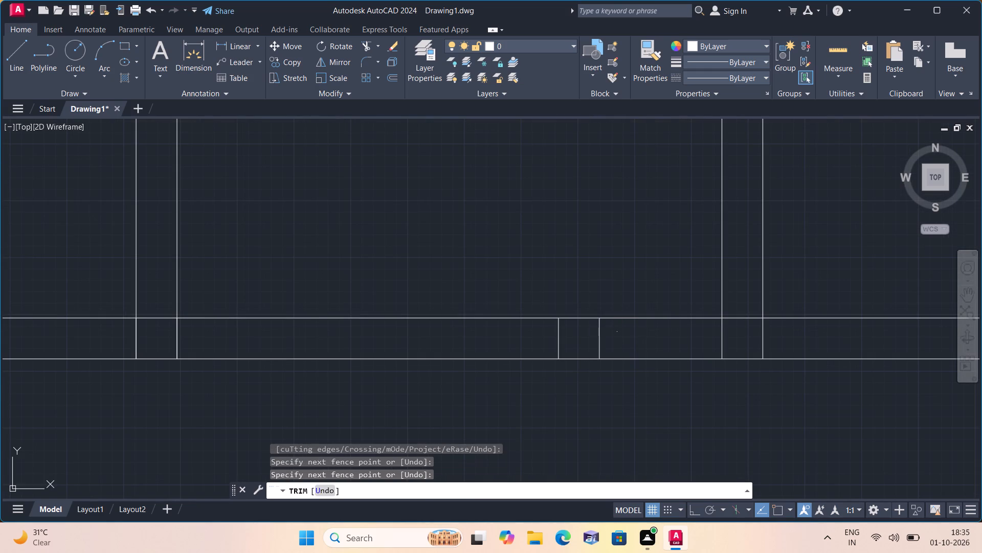
pyautogui.click(535, 344)
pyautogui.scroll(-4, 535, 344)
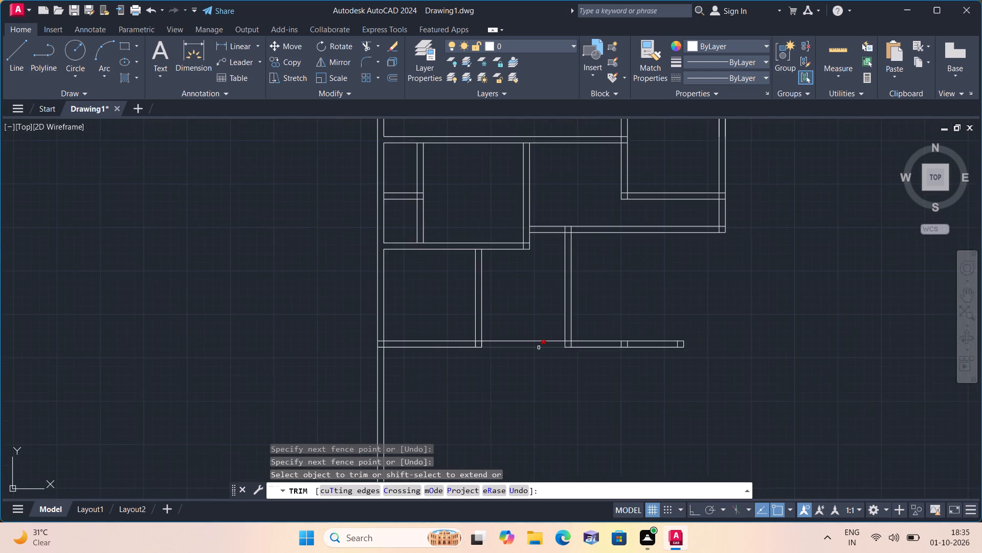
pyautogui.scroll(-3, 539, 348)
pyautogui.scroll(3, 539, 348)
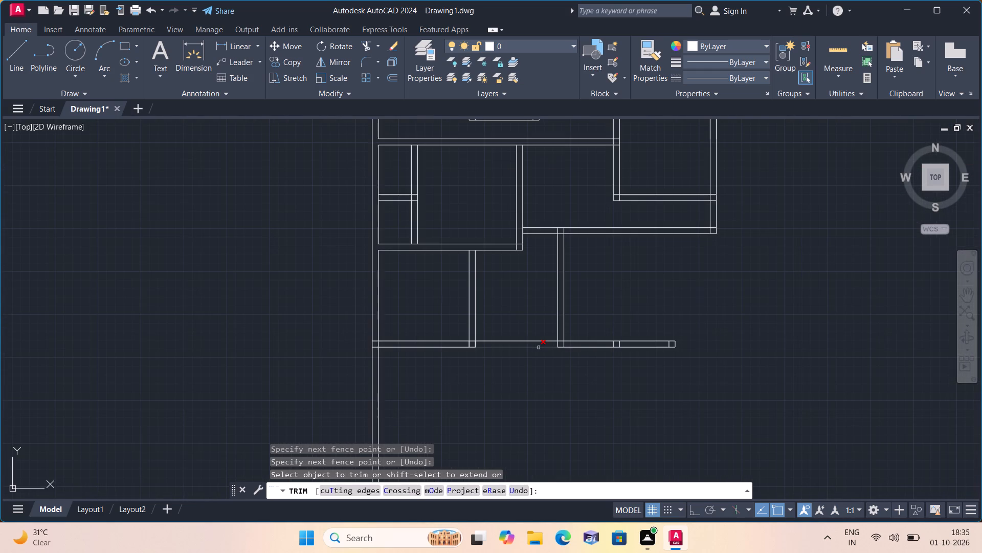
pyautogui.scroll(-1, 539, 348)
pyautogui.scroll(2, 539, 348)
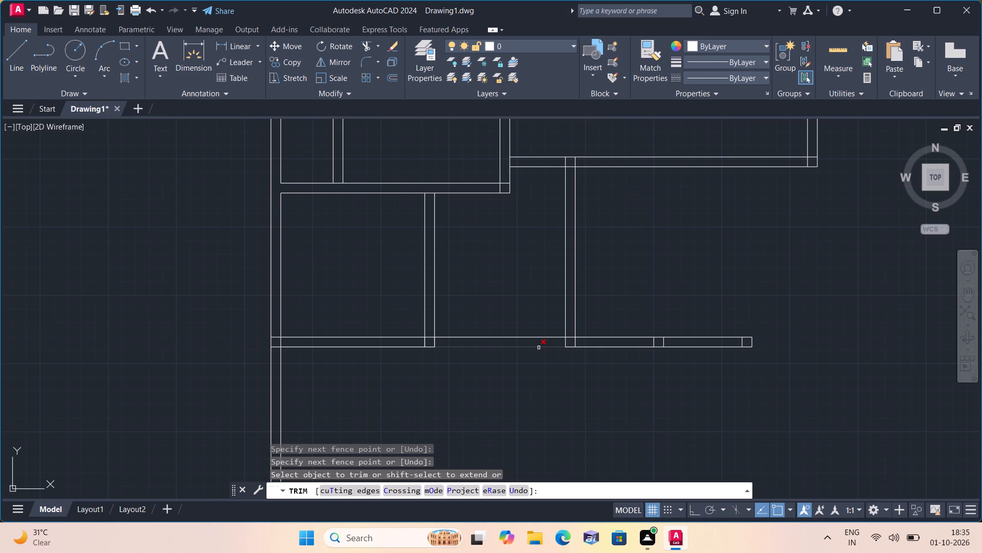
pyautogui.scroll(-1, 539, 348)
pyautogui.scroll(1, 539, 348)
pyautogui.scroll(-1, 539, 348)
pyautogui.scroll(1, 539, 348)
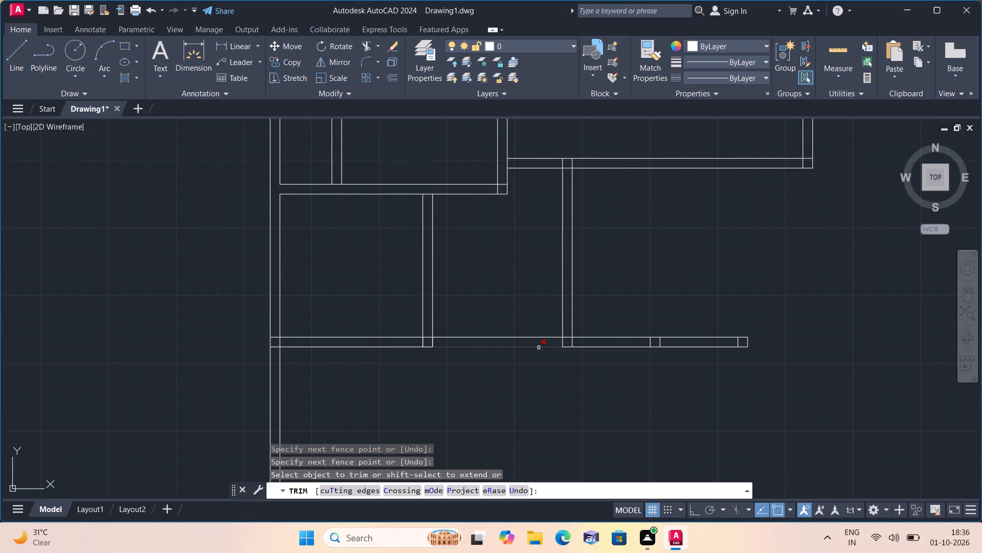
# Trim the pair of leftover short line pieces inside the horizontal wall, between the second partition and the wall's right end.
pyautogui.scroll(-1, 532, 365)
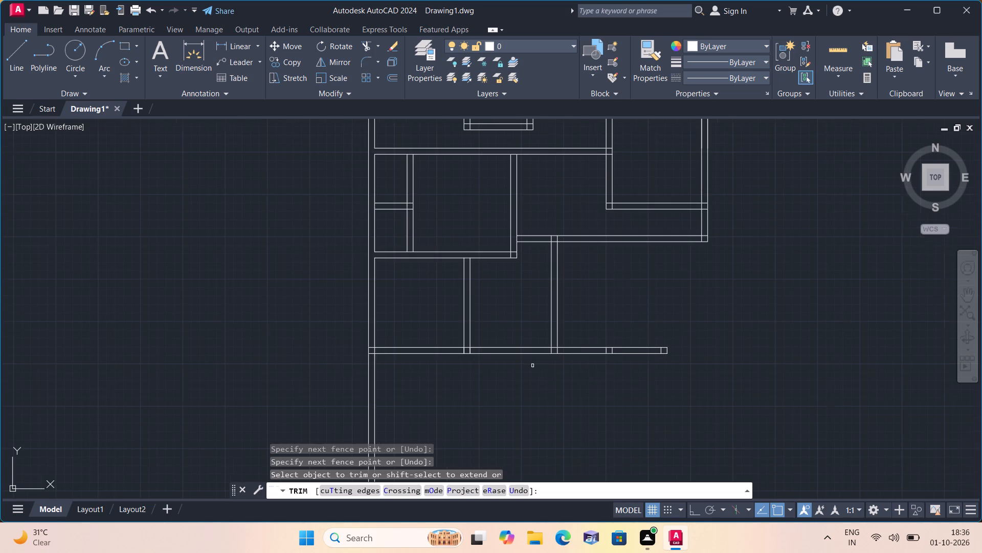
pyautogui.moveTo(541, 374); pyautogui.dragTo(550, 374, button='middle')
pyautogui.scroll(3, 637, 340)
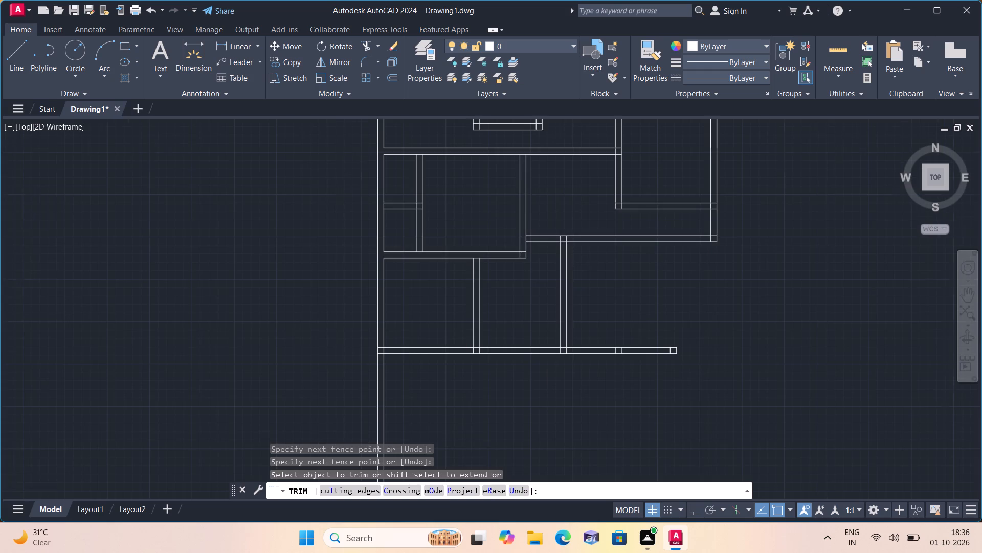
pyautogui.click(637, 366)
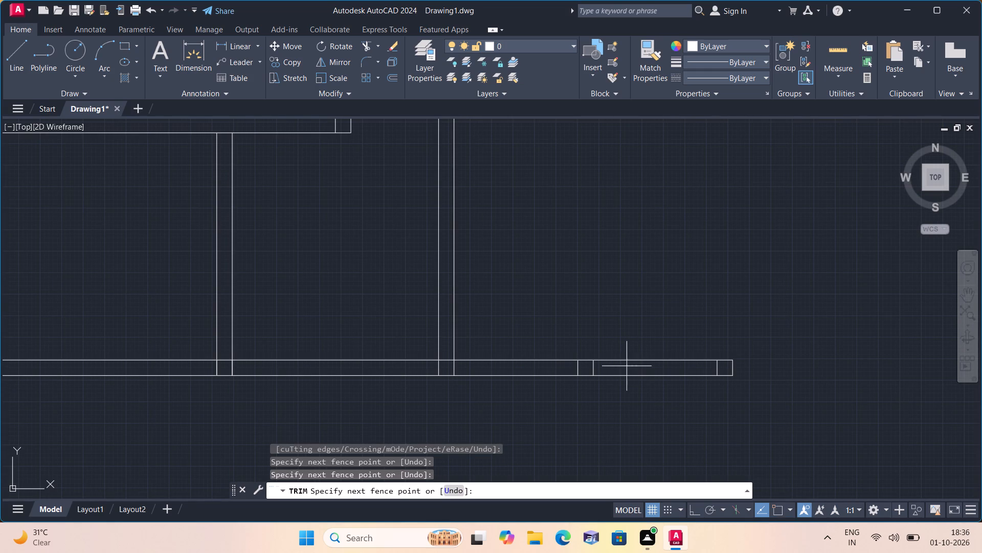
pyautogui.click(559, 368)
pyautogui.scroll(-2, 559, 368)
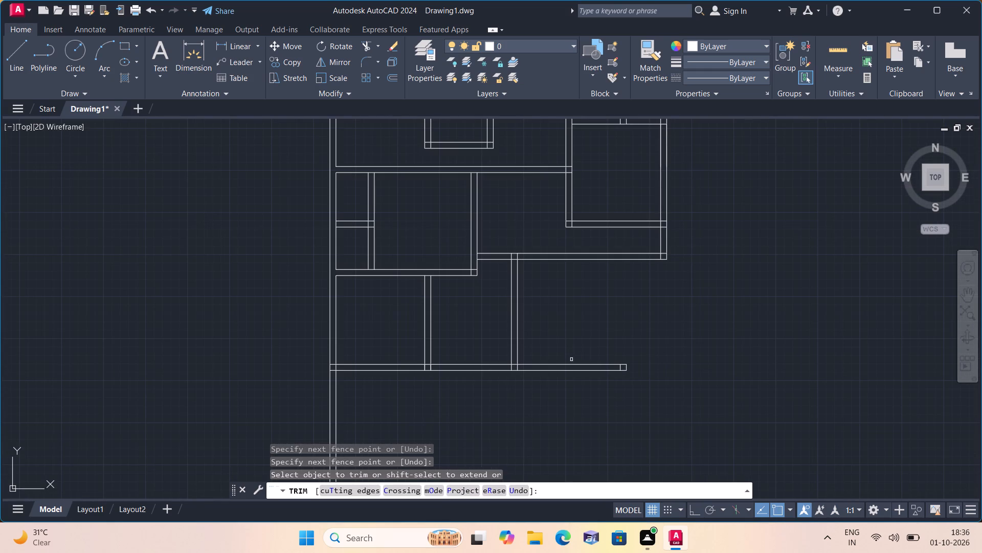
pyautogui.scroll(-1, 604, 334)
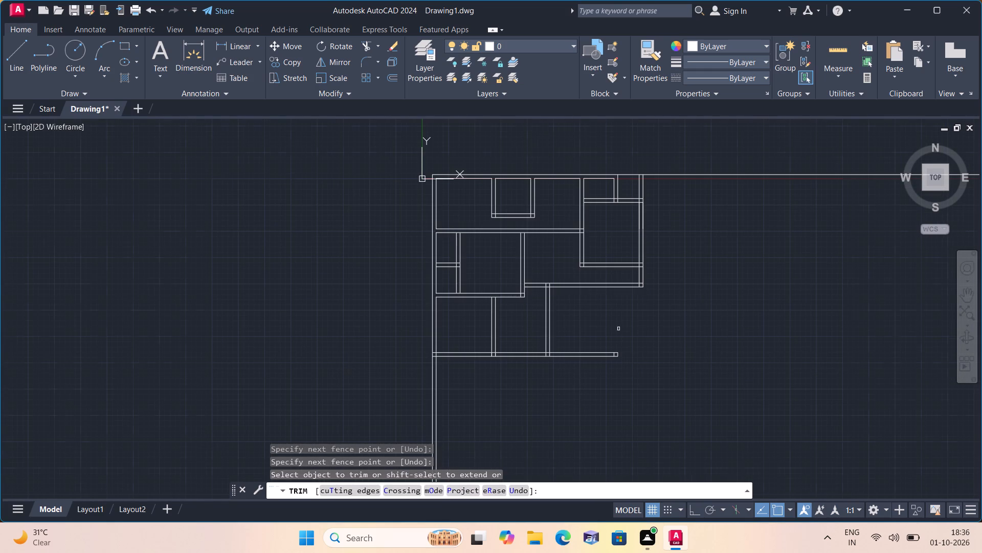
pyautogui.moveTo(640, 325); pyautogui.dragTo(734, 330, button='middle')
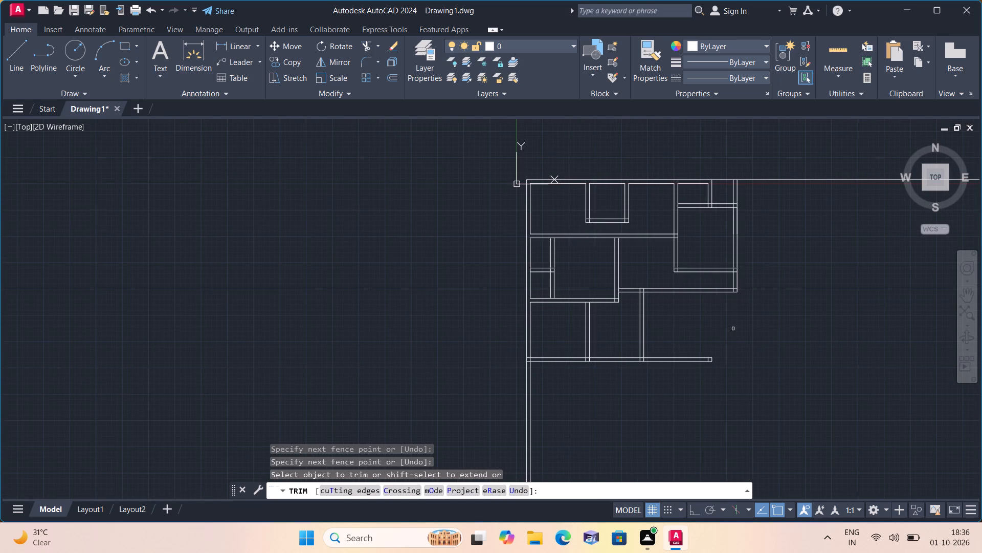
pyautogui.press('Escape')
# Offset the lower line of the long horizontal wall 10' downward.
pyautogui.write('off')
pyautogui.press('space')
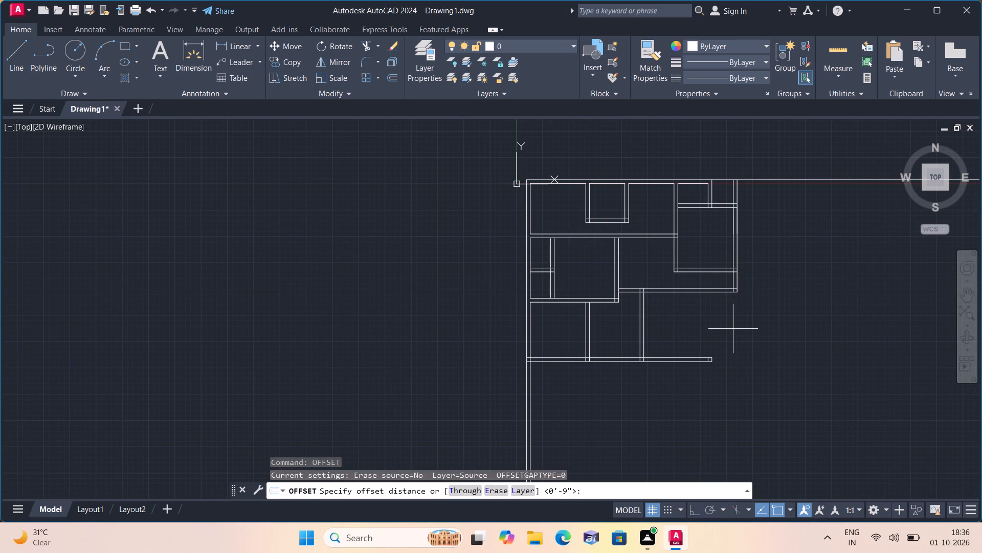
pyautogui.scroll(1, 733, 329)
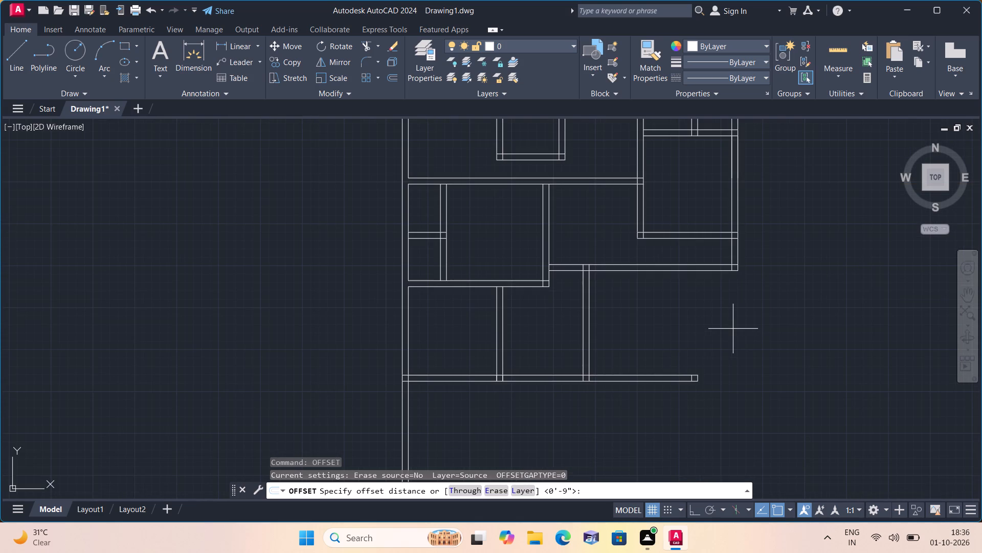
pyautogui.scroll(-1, 733, 329)
pyautogui.scroll(1, 733, 329)
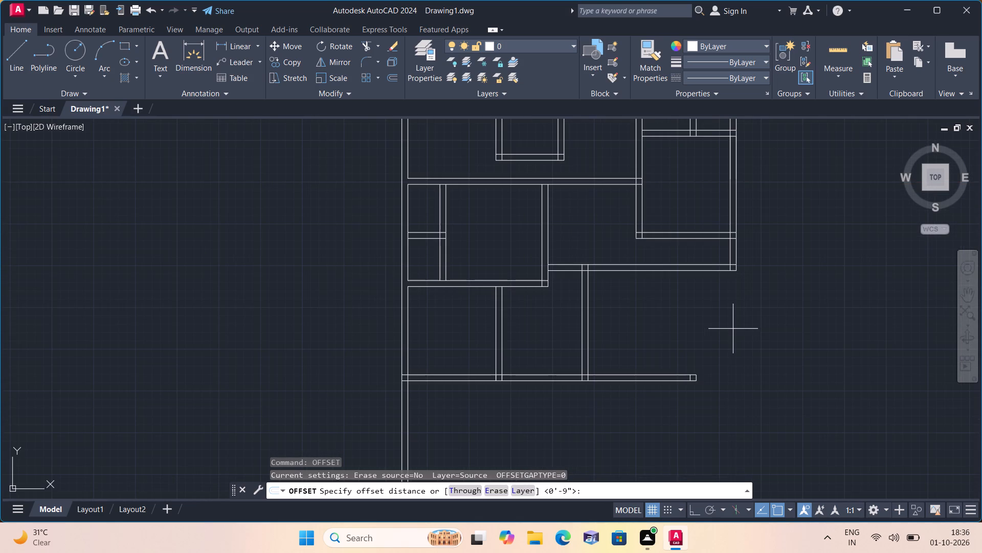
pyautogui.scroll(-1, 733, 329)
pyautogui.write("10'")
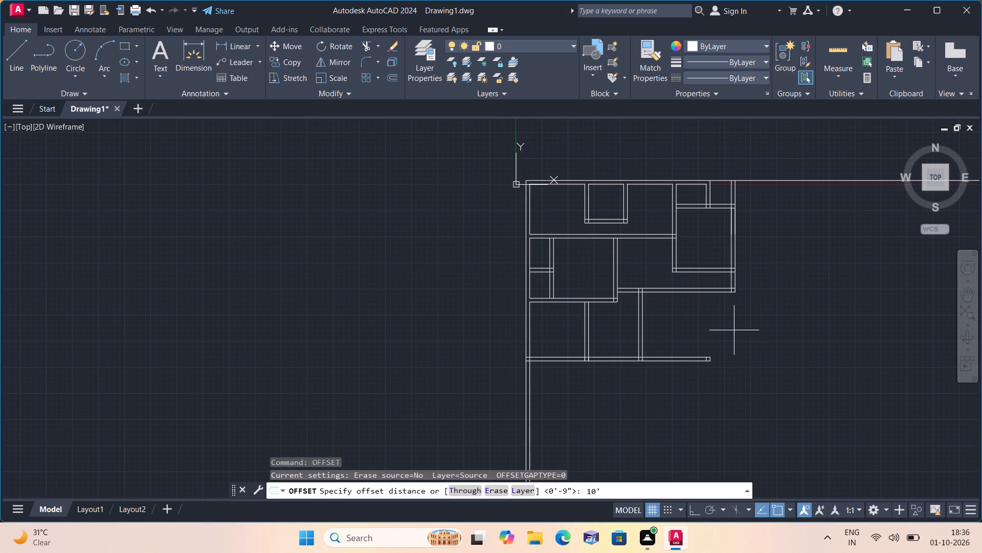
pyautogui.press('space')
pyautogui.scroll(2, 613, 387)
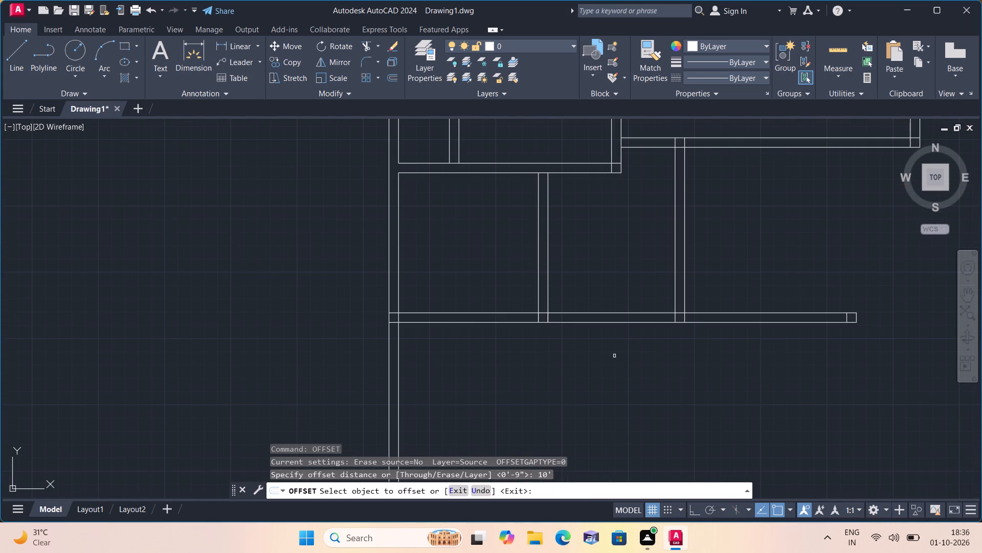
pyautogui.click(623, 325)
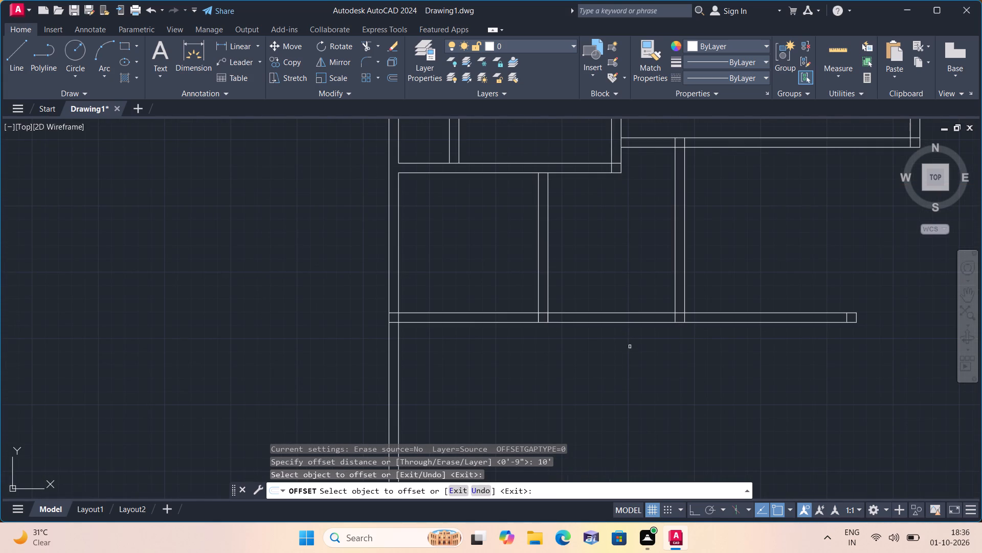
pyautogui.click(627, 321)
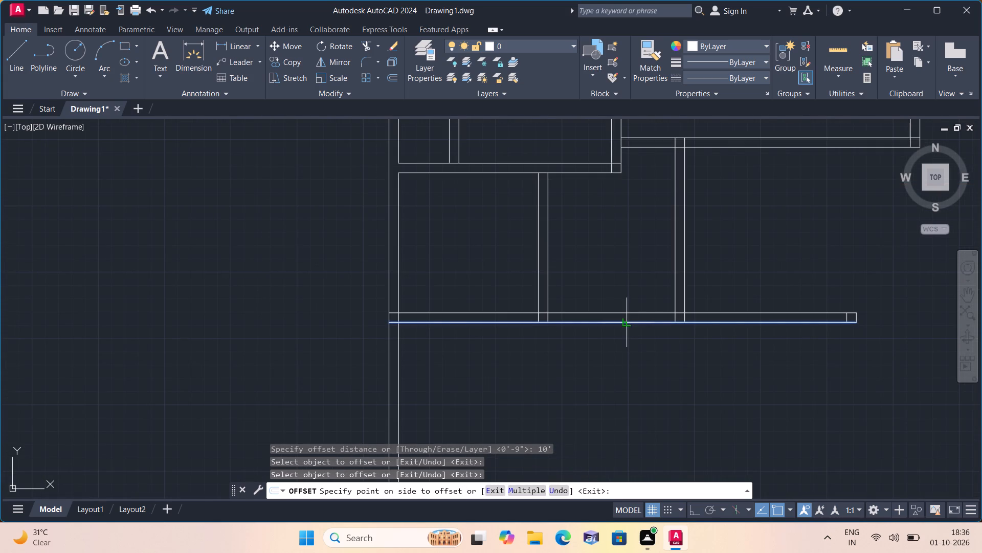
pyautogui.click(653, 363)
pyautogui.moveTo(657, 377); pyautogui.dragTo(646, 346, button='middle')
pyautogui.scroll(-2, 657, 377)
pyautogui.press('space')
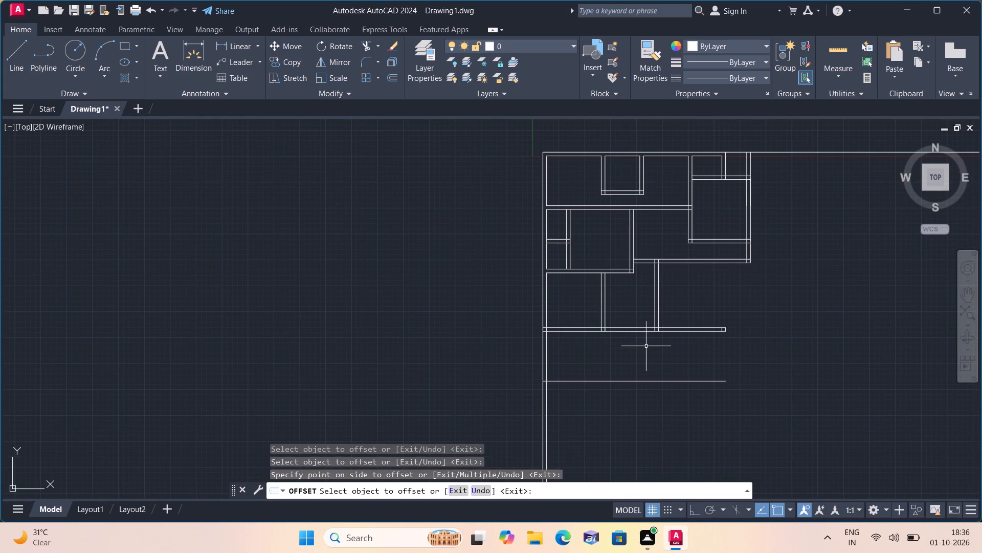
# Offset the new horizontal line 9" downward to give the new bottom wall its thickness.
pyautogui.press('space')
pyautogui.press('9')
pyautogui.hotkey('shift', '"')
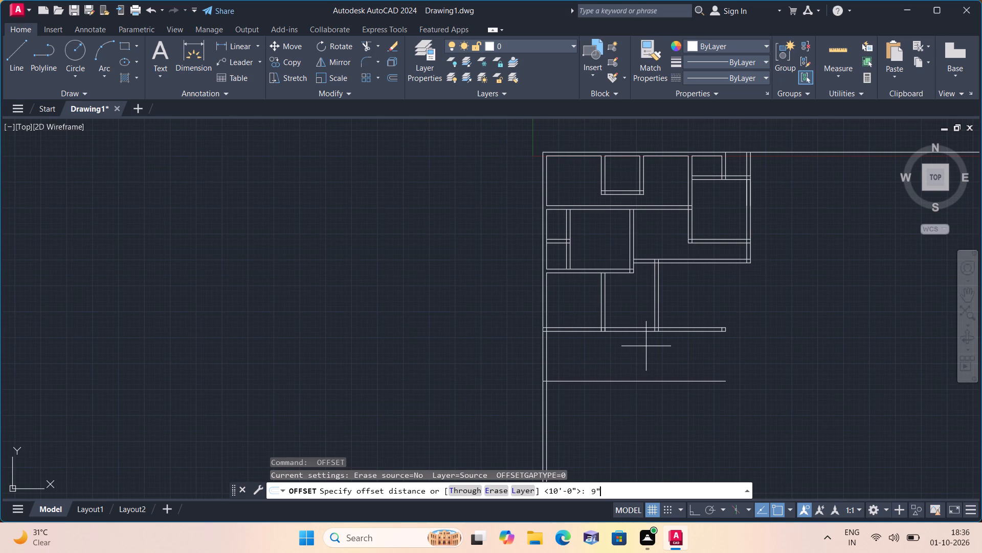
pyautogui.press('space')
pyautogui.click(667, 381)
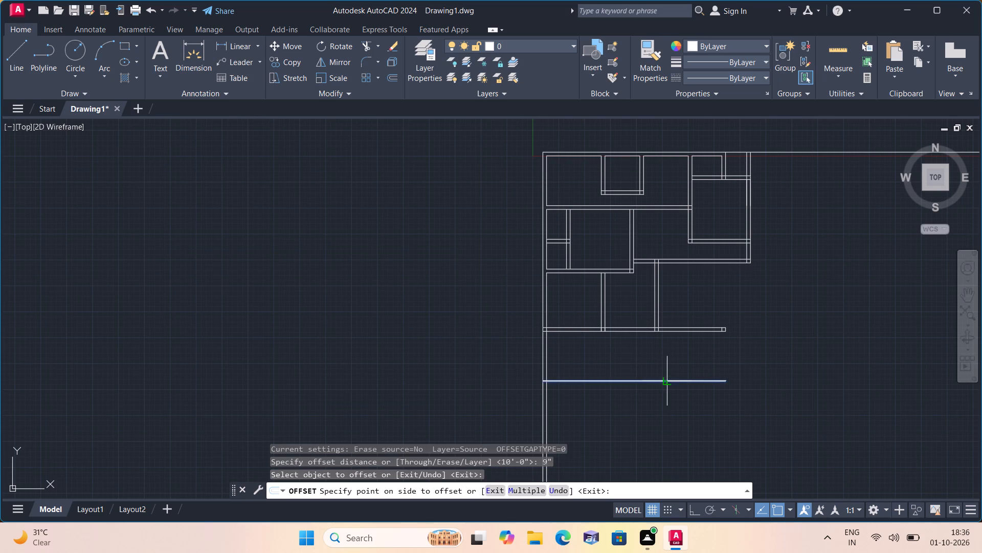
pyautogui.click(669, 407)
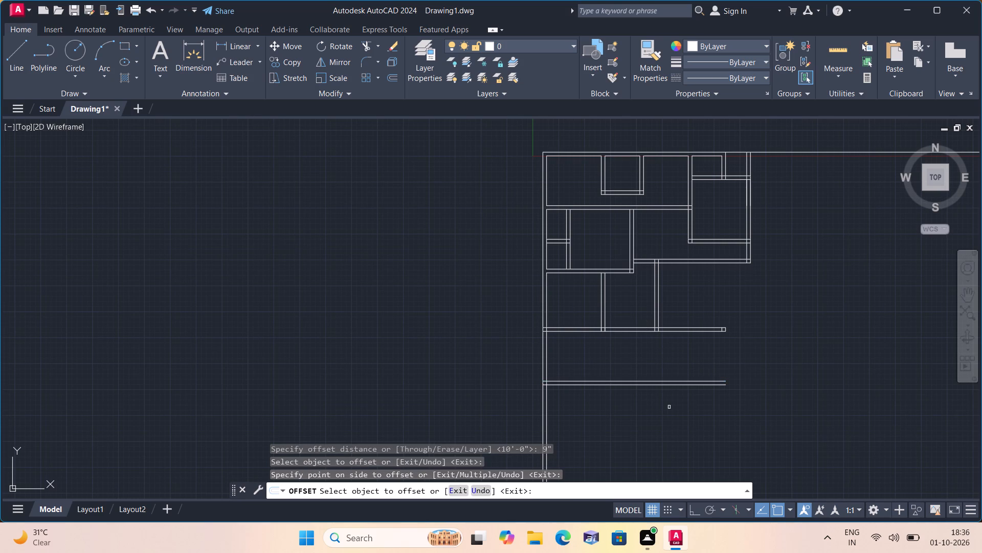
pyautogui.scroll(-1, 669, 407)
pyautogui.moveTo(669, 407); pyautogui.dragTo(668, 382, button='middle')
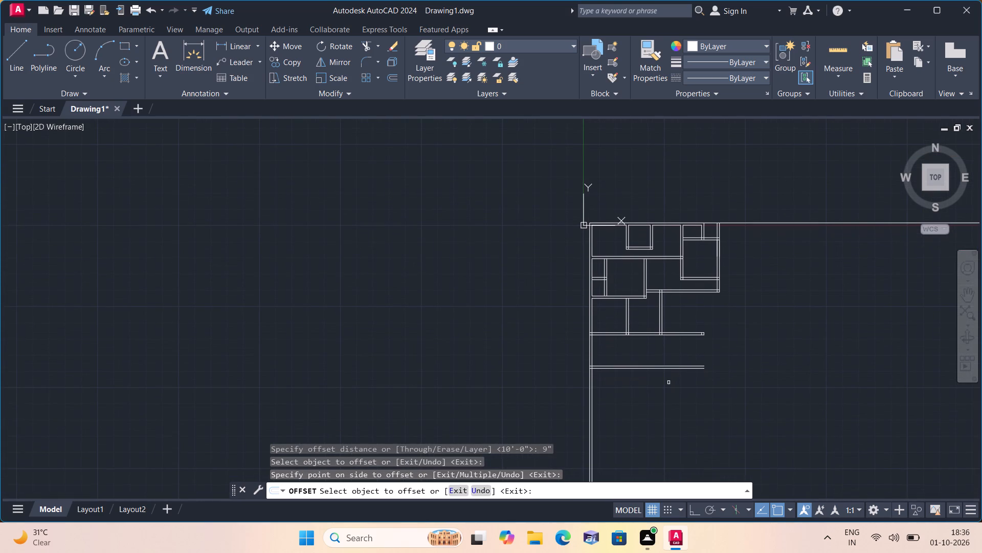
pyautogui.press('space')
# Offset the lower line of the bottom horizontal wall 10' downward.
pyautogui.press('space')
pyautogui.write("10'")
pyautogui.press('space')
pyautogui.scroll(3, 662, 373)
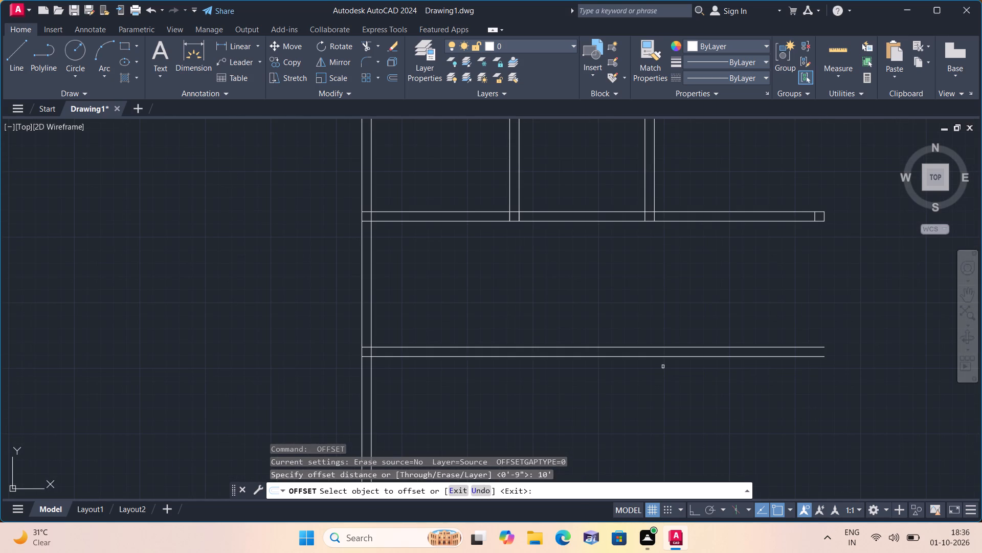
pyautogui.click(662, 356)
pyautogui.click(671, 402)
pyautogui.scroll(-2, 673, 405)
pyautogui.scroll(1, 673, 405)
pyautogui.scroll(-2, 673, 405)
pyautogui.moveTo(673, 405); pyautogui.dragTo(683, 330, button='middle')
pyautogui.press('space')
# Offset the new lowest horizontal line 9" downward to give this wall its thickness.
pyautogui.scroll(1, 683, 330)
pyautogui.press('space')
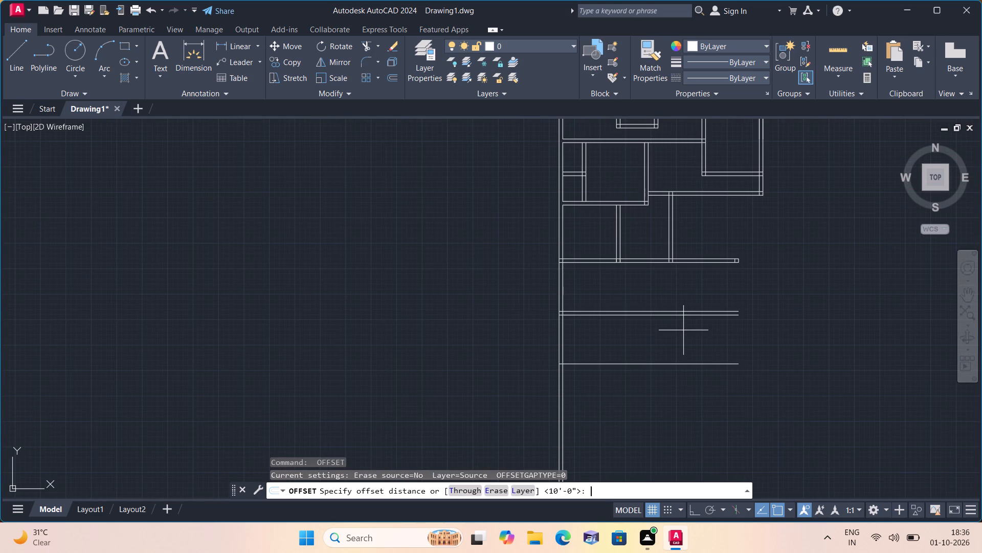
pyautogui.scroll(1, 683, 330)
pyautogui.press('9')
pyautogui.hotkey('shift', '"')
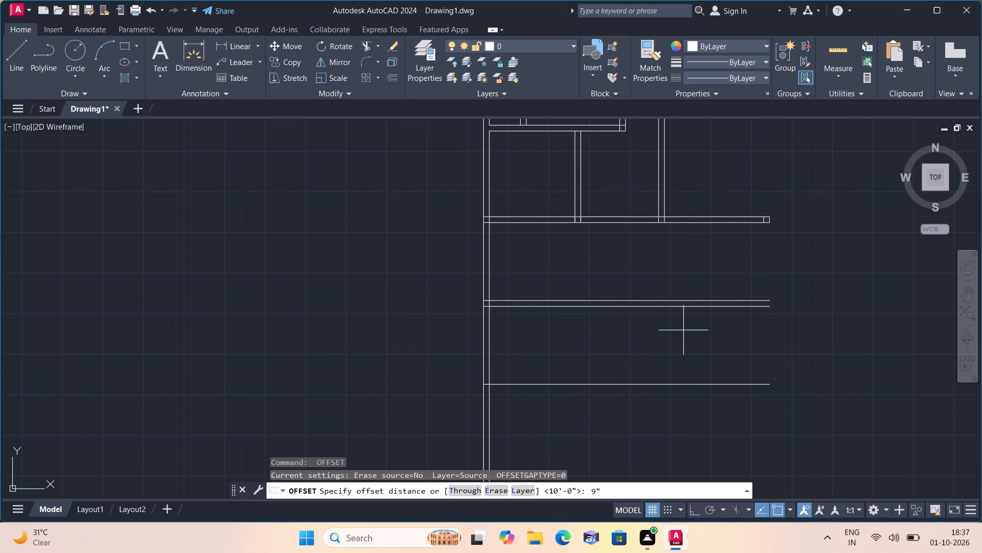
pyautogui.press('space')
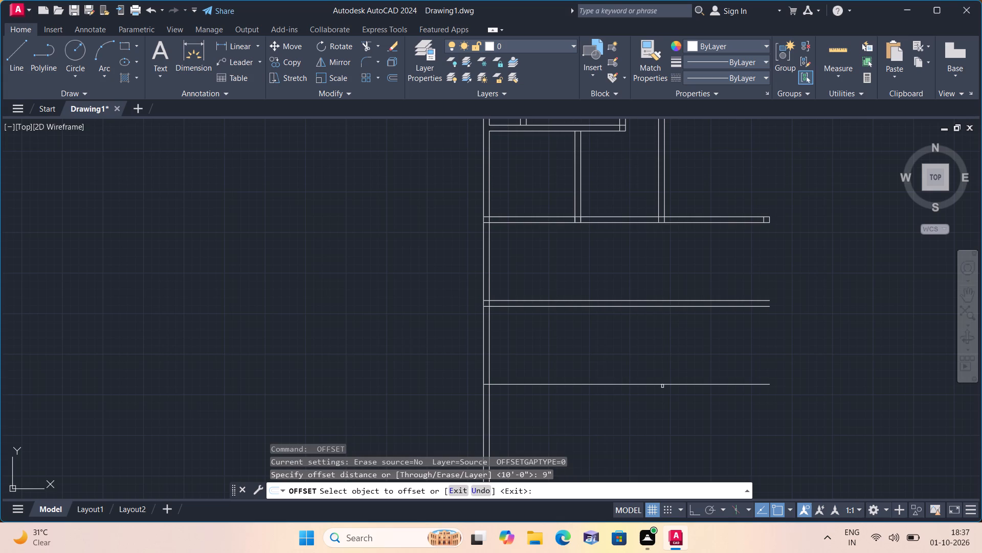
pyautogui.click(662, 385)
pyautogui.click(672, 429)
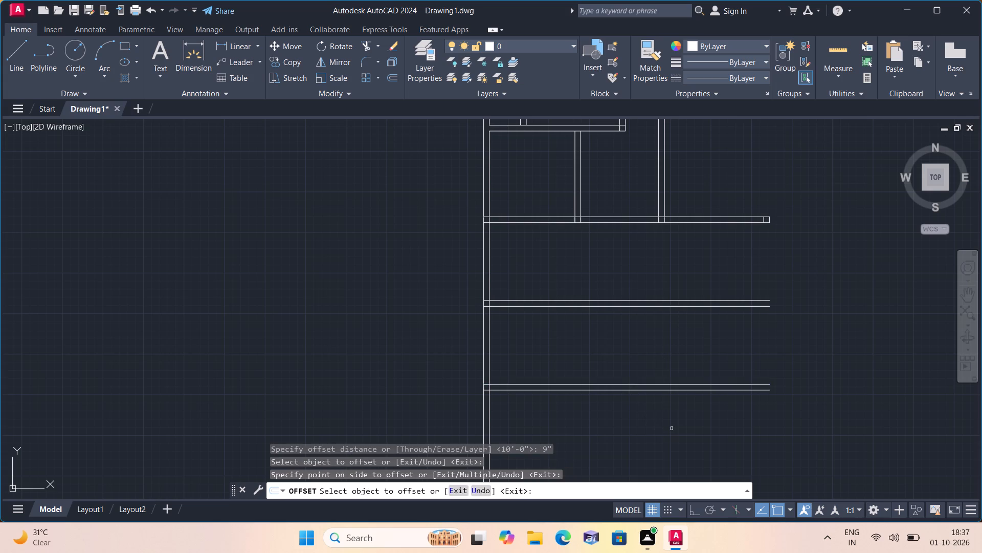
pyautogui.press('space')
# Trim both vertical lines of the left outer wall where they run past the new bottom wall.
pyautogui.write('trim')
pyautogui.press('space')
pyautogui.click(672, 429)
pyautogui.click(555, 414)
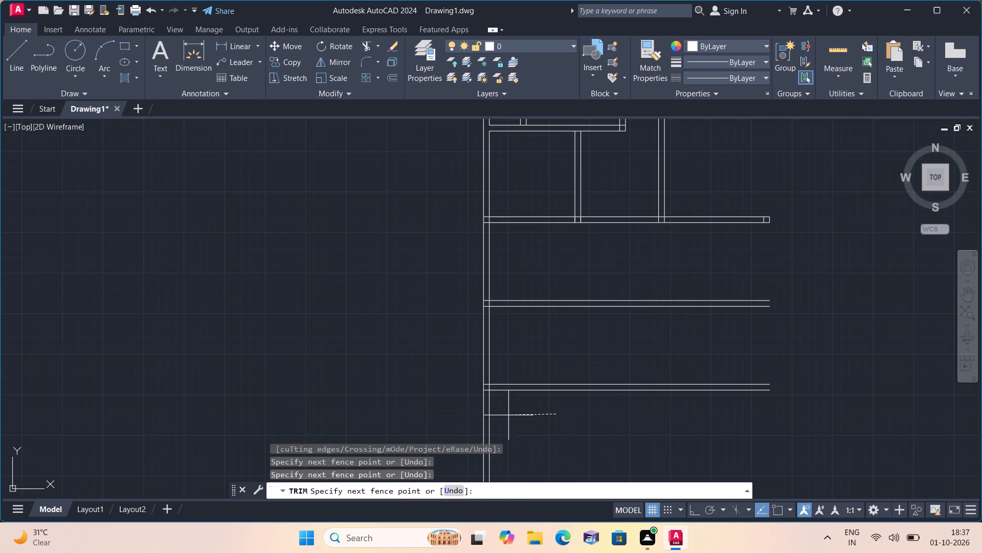
pyautogui.click(463, 416)
pyautogui.scroll(-1, 459, 414)
pyautogui.press('Escape')
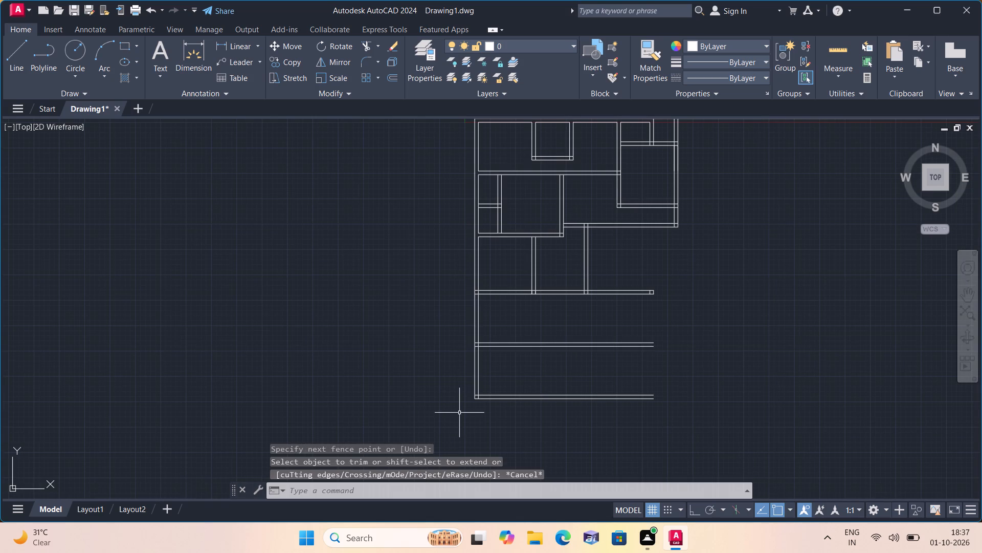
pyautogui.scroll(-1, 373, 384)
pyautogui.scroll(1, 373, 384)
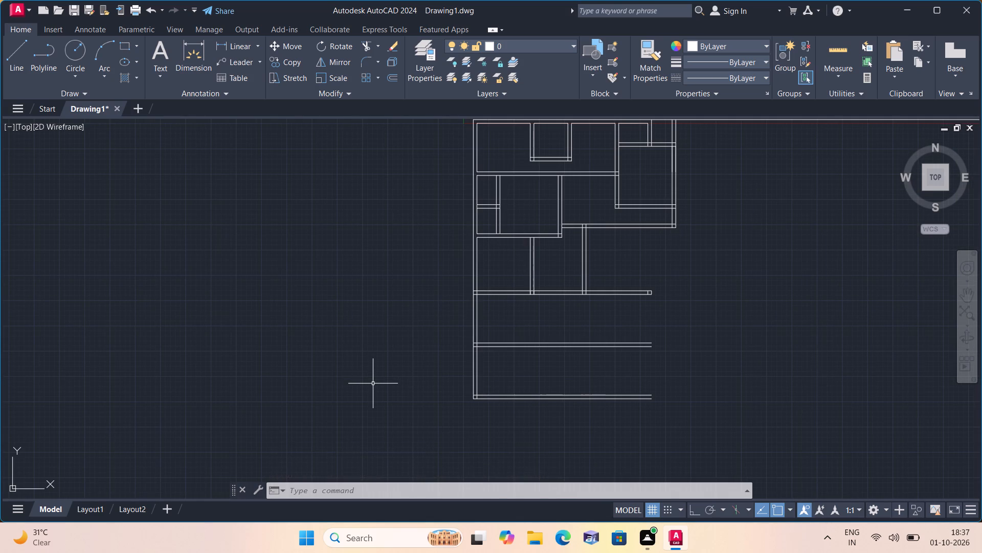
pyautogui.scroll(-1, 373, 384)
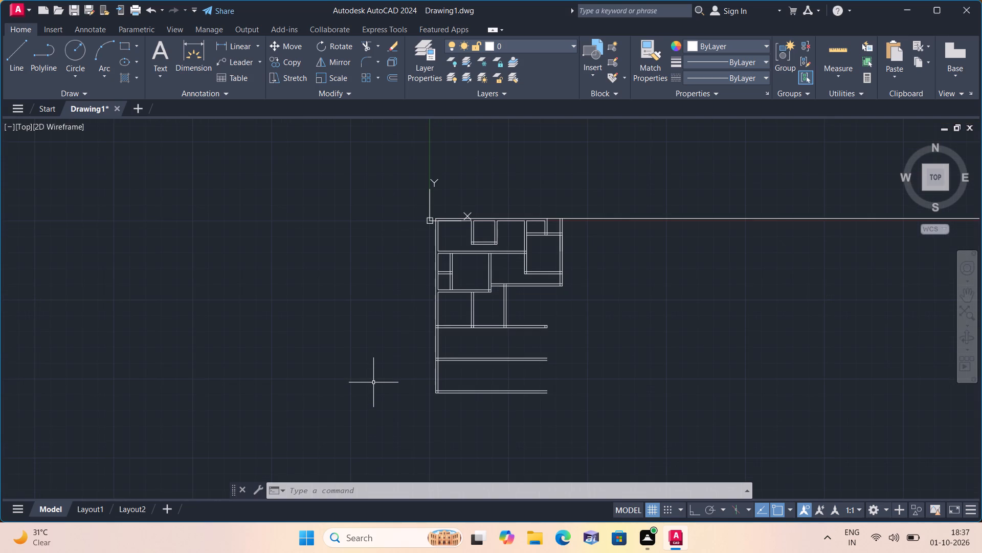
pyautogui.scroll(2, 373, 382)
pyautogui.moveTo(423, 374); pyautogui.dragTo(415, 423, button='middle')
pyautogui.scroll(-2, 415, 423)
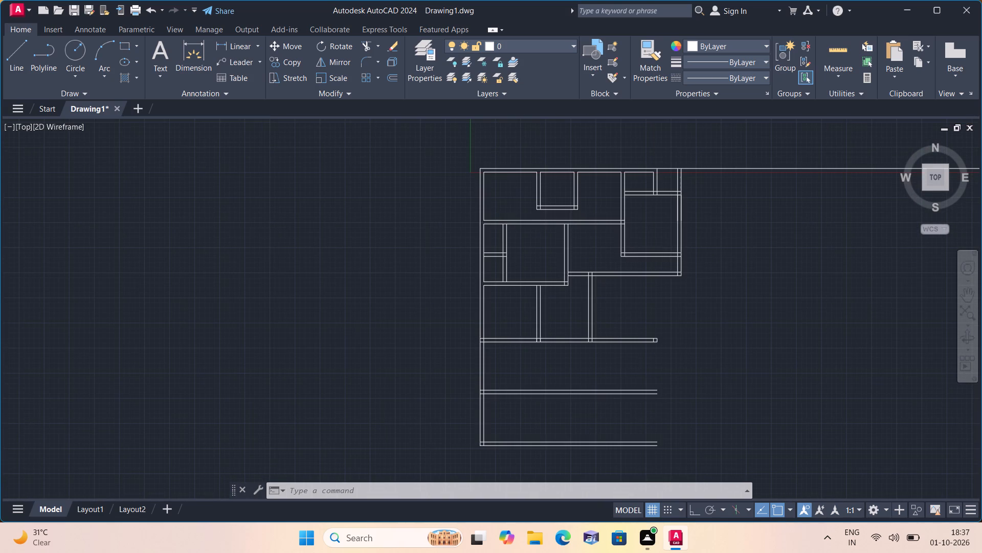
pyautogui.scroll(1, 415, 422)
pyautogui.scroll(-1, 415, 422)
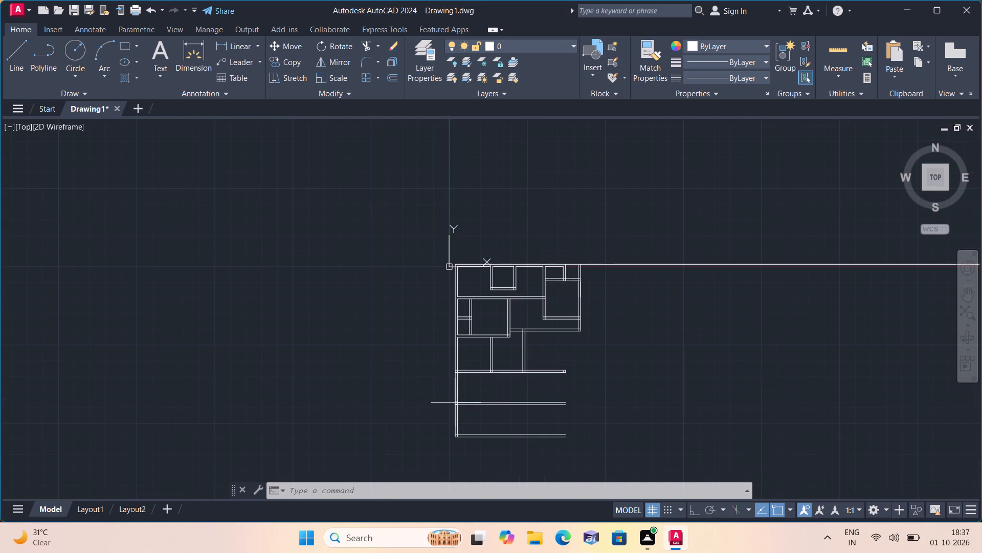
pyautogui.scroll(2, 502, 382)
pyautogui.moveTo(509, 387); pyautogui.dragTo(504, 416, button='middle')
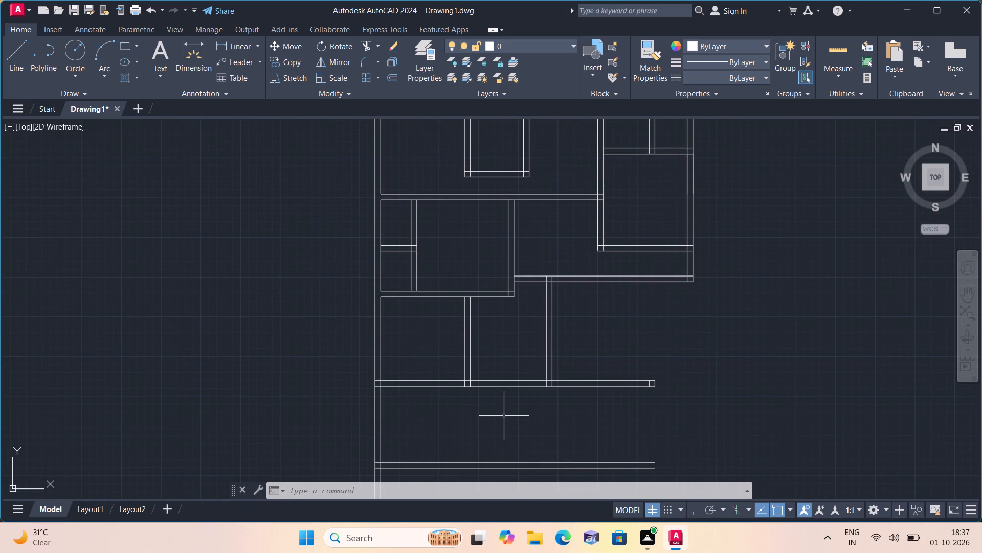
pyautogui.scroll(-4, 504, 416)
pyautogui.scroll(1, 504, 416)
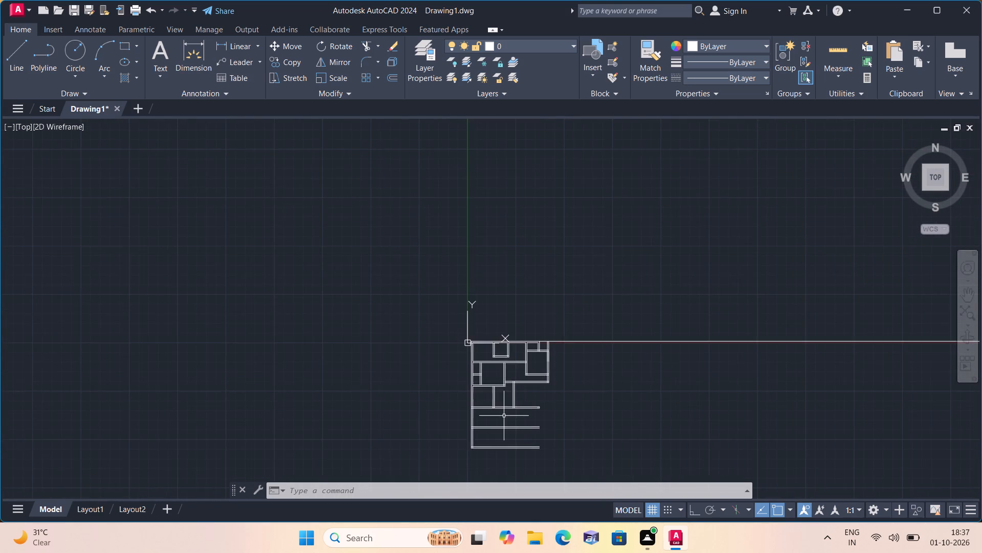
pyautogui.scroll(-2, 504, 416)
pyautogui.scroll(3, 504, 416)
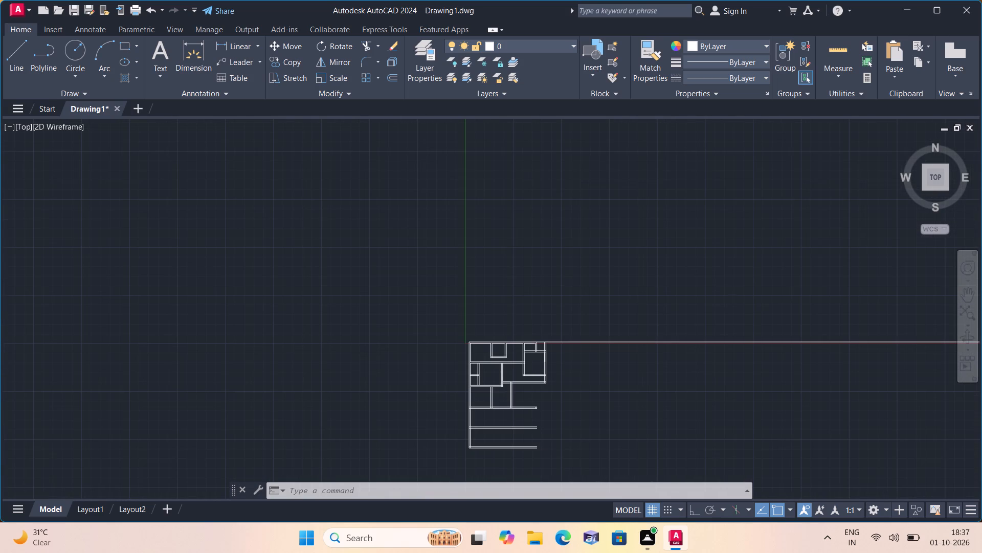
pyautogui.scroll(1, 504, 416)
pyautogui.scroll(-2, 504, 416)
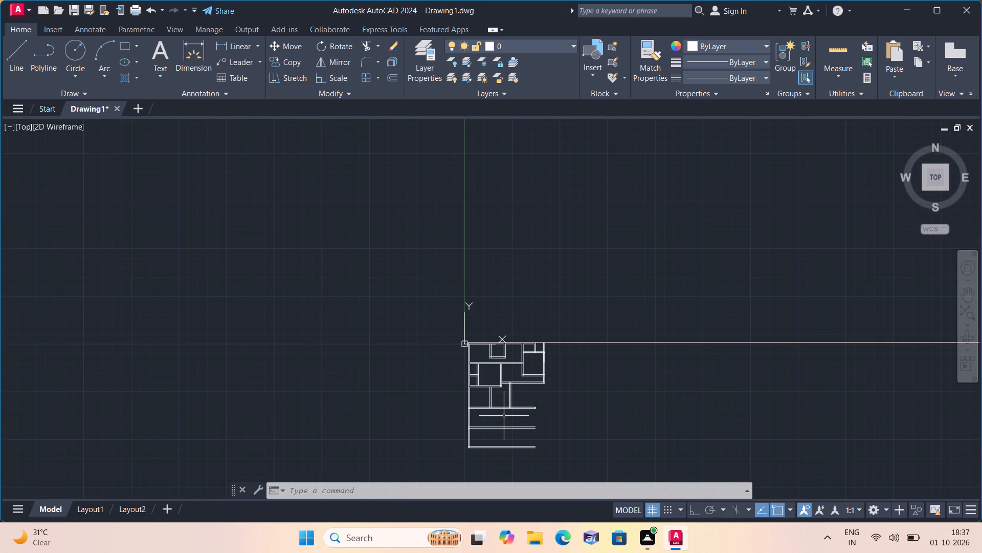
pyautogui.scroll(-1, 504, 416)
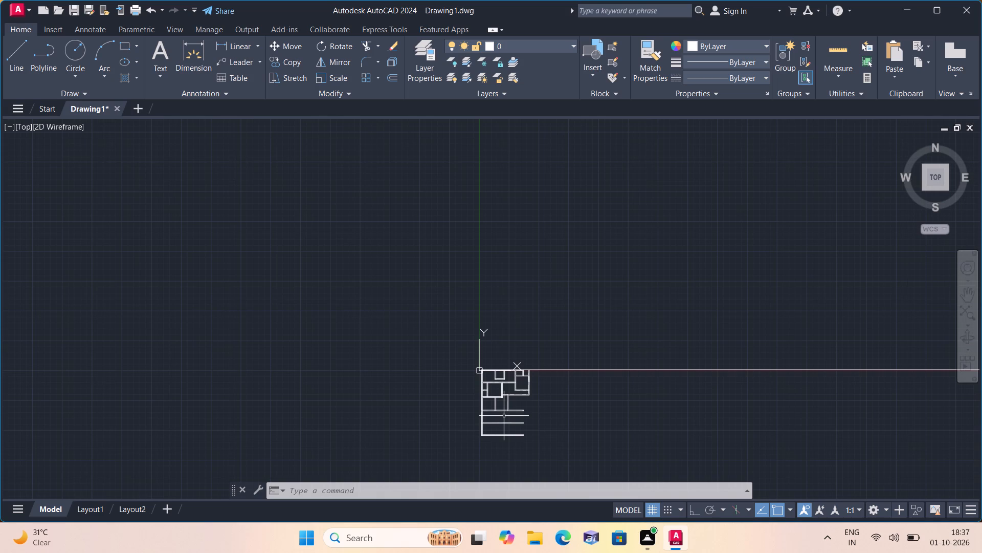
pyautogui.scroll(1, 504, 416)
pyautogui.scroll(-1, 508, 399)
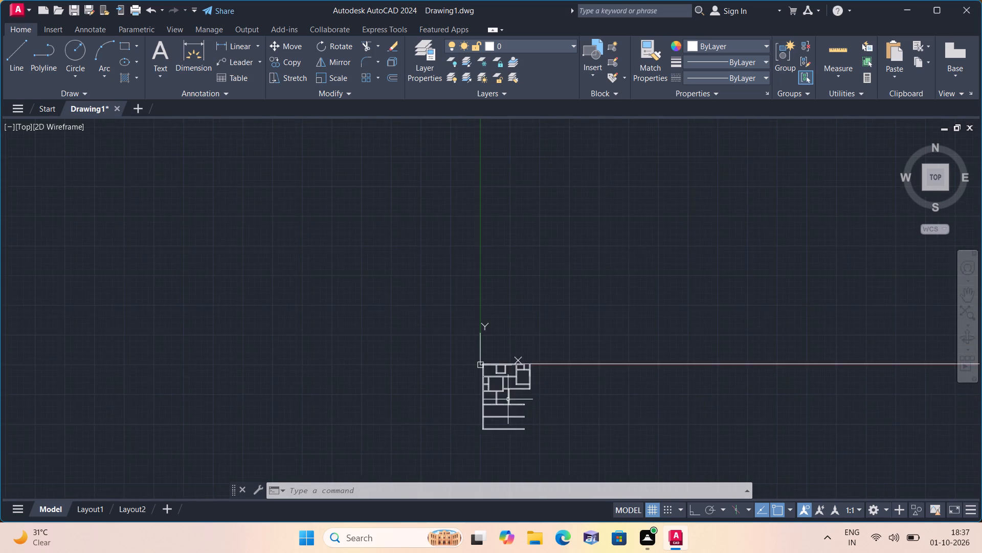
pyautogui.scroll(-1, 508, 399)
# With Ortho on, draw an L-shaped line inside the small top room, from its right wall about 5' leftward and down to its bottom wall.
pyautogui.scroll(7, 489, 400)
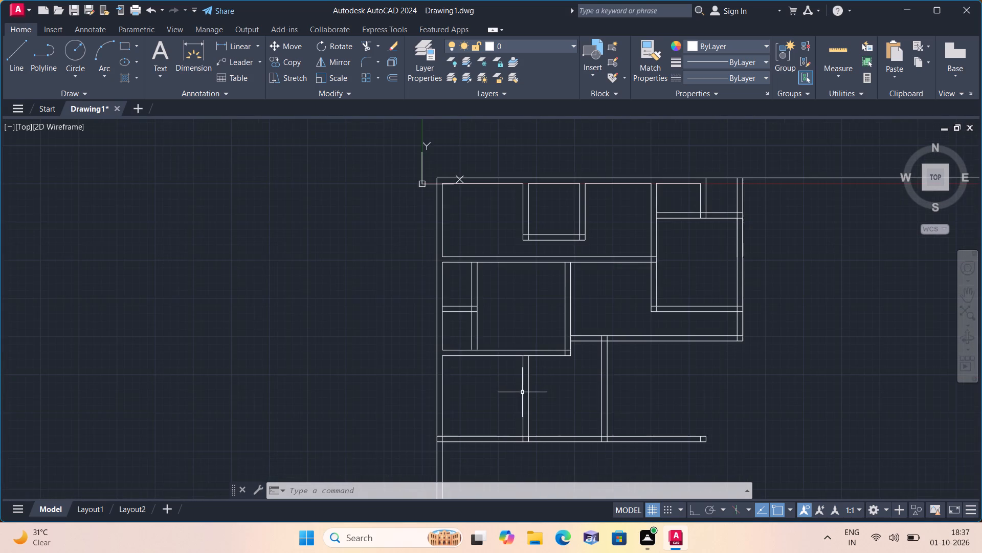
pyautogui.moveTo(522, 392); pyautogui.dragTo(445, 332, button='middle')
pyautogui.moveTo(431, 263); pyautogui.dragTo(432, 306, button='middle')
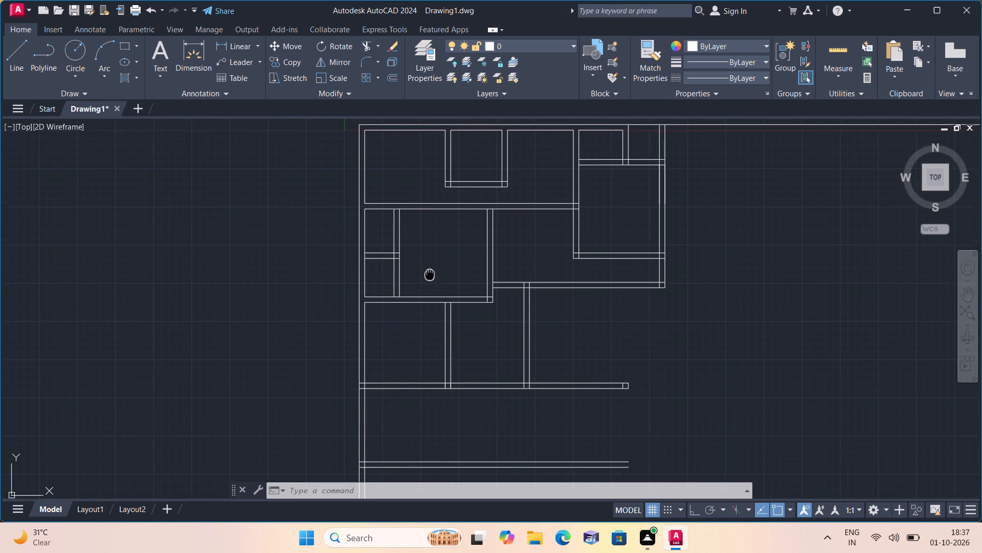
pyautogui.moveTo(432, 306); pyautogui.dragTo(439, 345, button='middle')
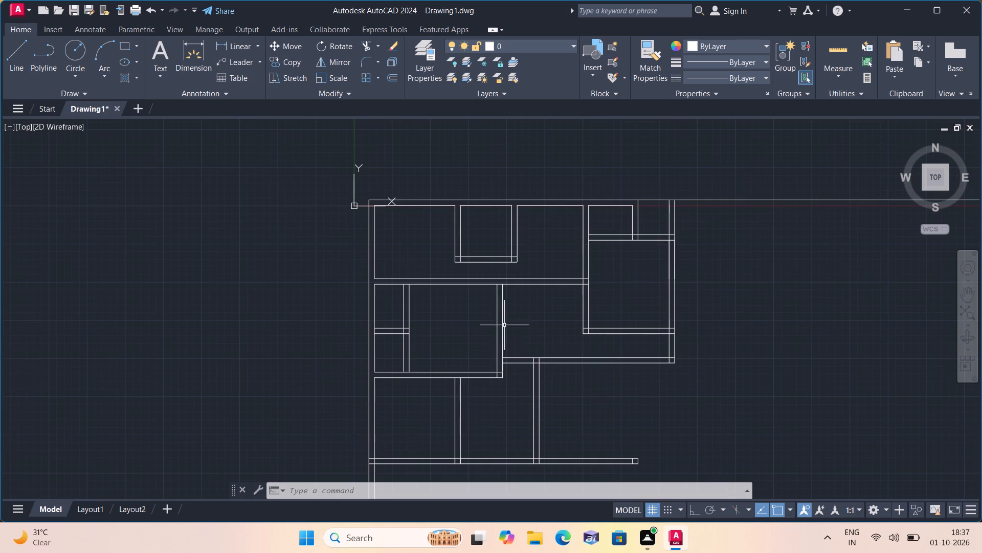
pyautogui.moveTo(518, 311); pyautogui.dragTo(577, 390, button='middle')
pyautogui.scroll(1, 577, 390)
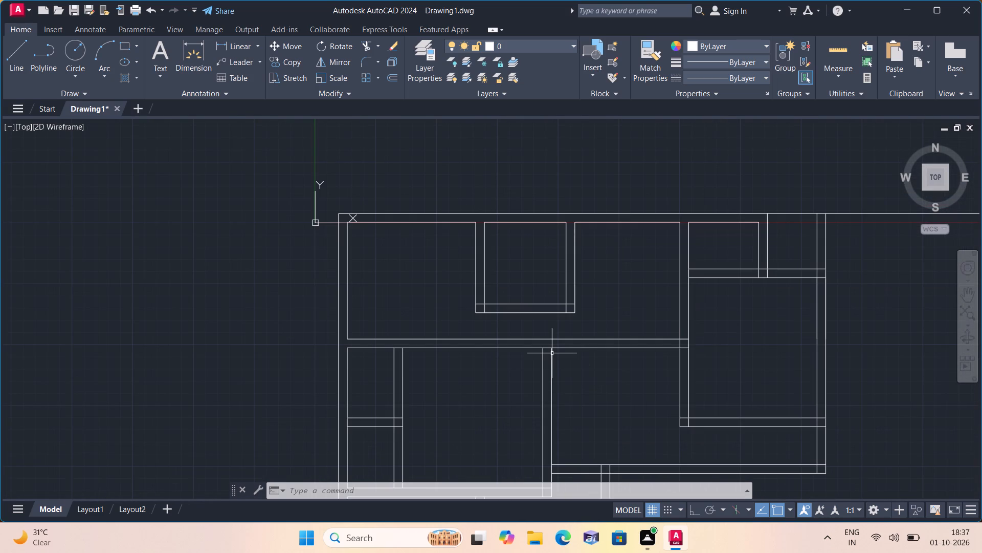
pyautogui.write('l')
pyautogui.press('space')
pyautogui.scroll(3, 539, 293)
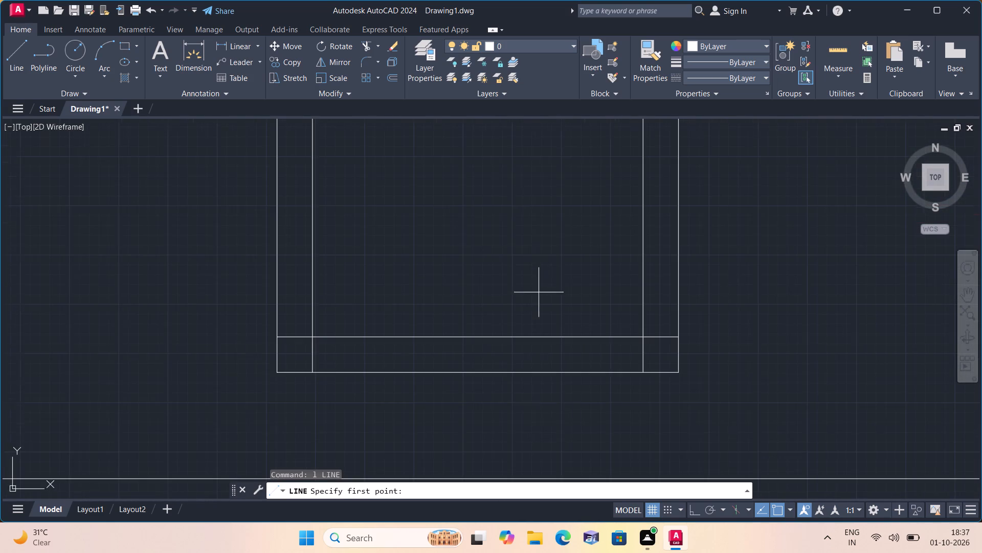
pyautogui.moveTo(539, 254); pyautogui.dragTo(566, 351, button='middle')
pyautogui.scroll(-2, 566, 353)
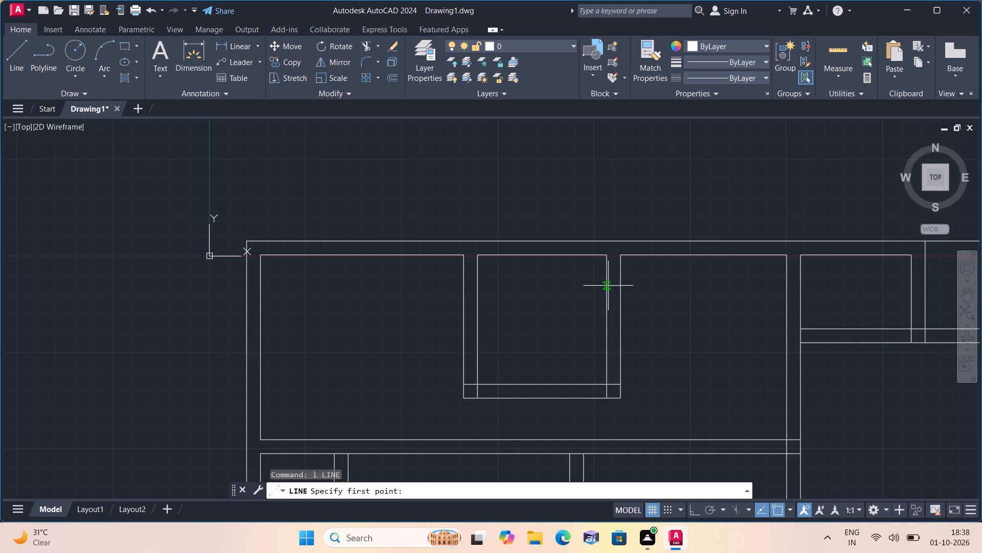
pyautogui.click(608, 286)
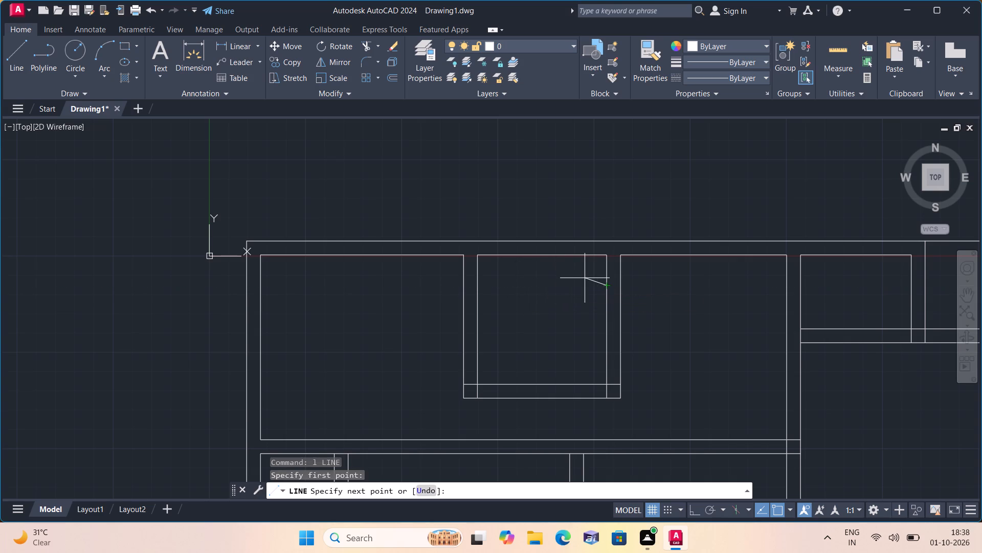
pyautogui.press('F8')
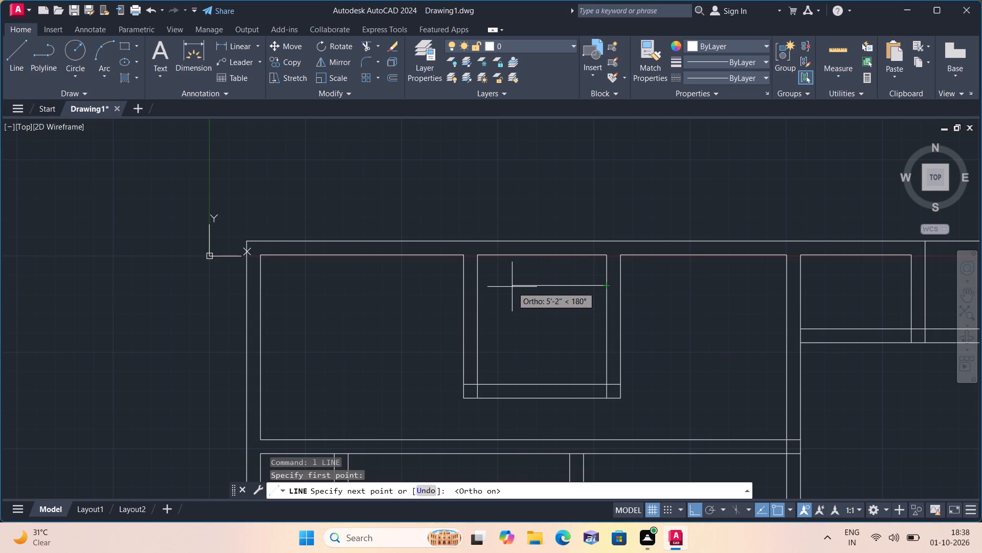
pyautogui.click(509, 287)
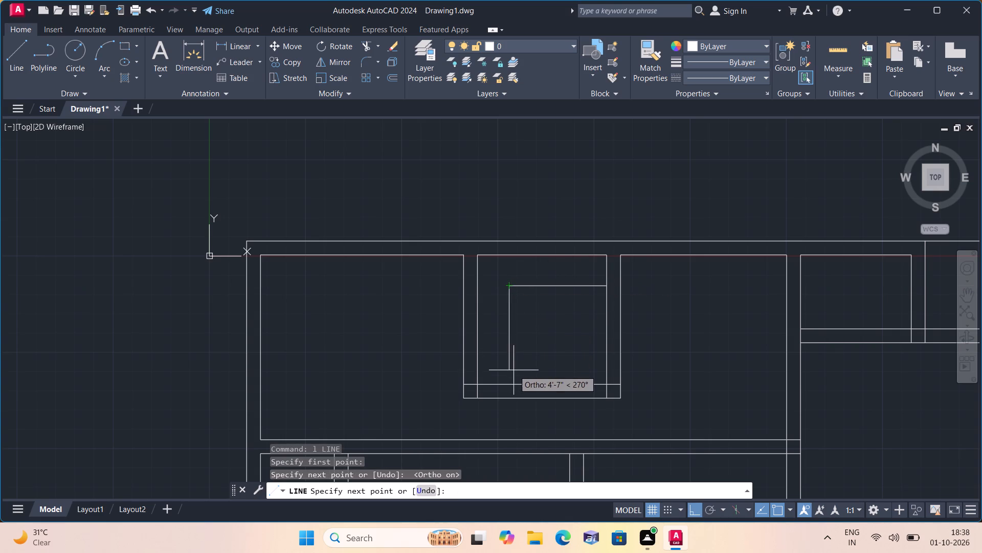
pyautogui.click(508, 385)
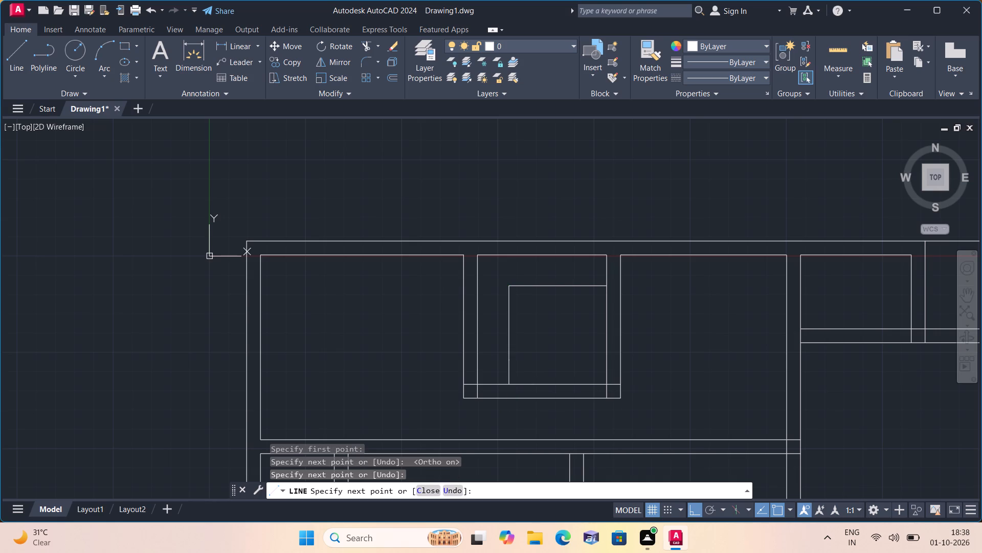
pyautogui.press('space')
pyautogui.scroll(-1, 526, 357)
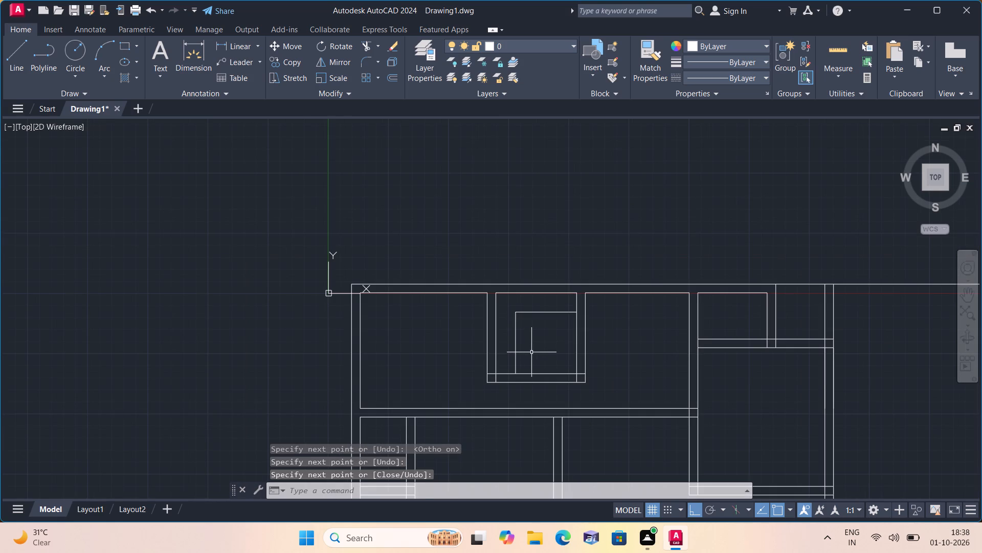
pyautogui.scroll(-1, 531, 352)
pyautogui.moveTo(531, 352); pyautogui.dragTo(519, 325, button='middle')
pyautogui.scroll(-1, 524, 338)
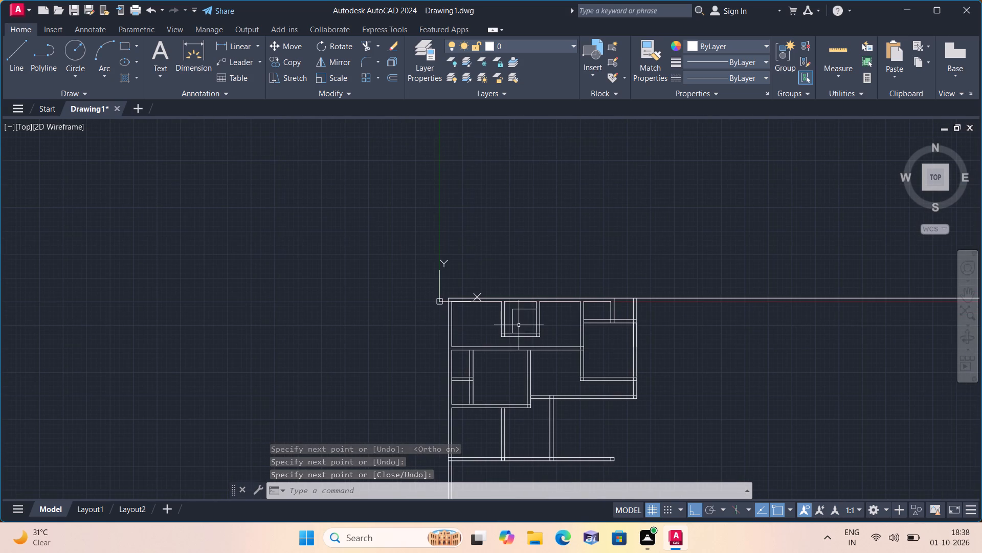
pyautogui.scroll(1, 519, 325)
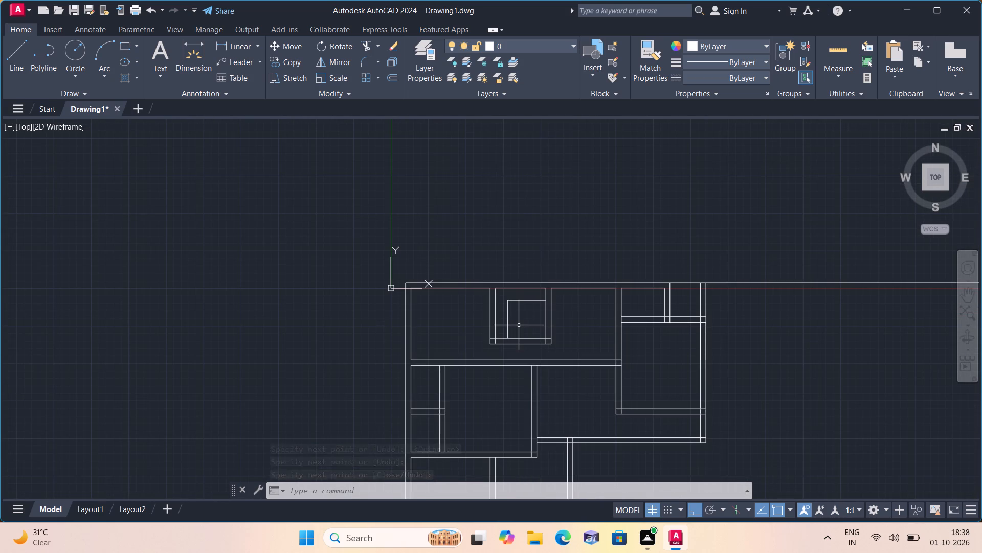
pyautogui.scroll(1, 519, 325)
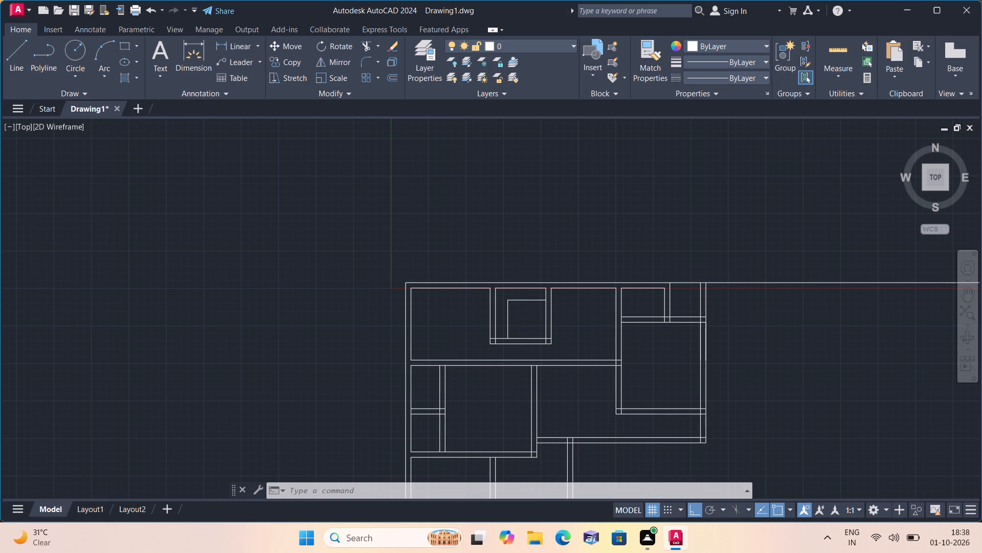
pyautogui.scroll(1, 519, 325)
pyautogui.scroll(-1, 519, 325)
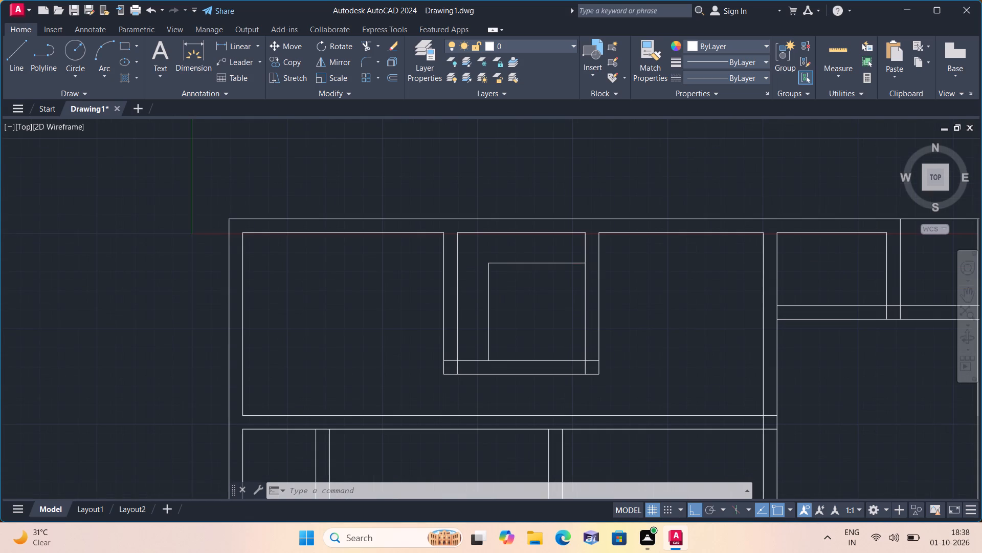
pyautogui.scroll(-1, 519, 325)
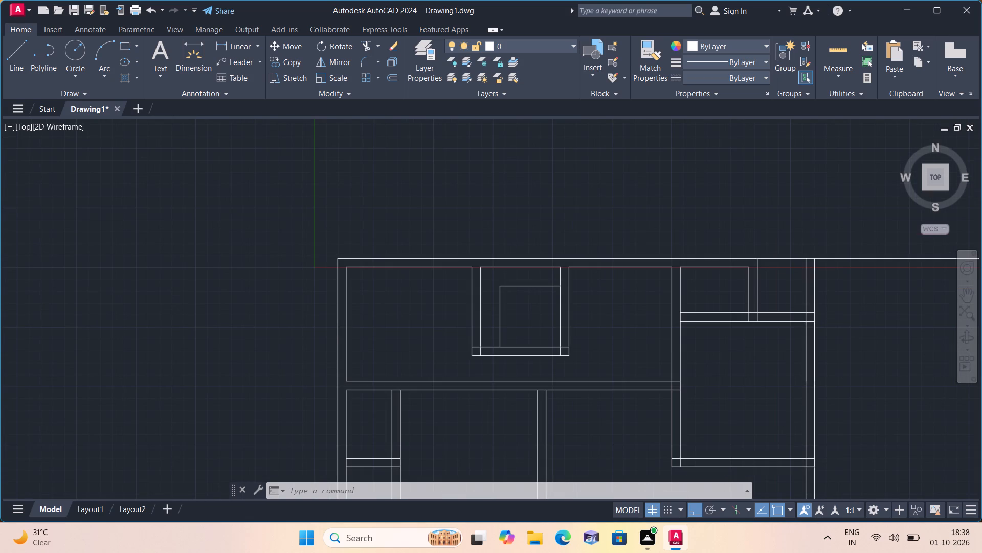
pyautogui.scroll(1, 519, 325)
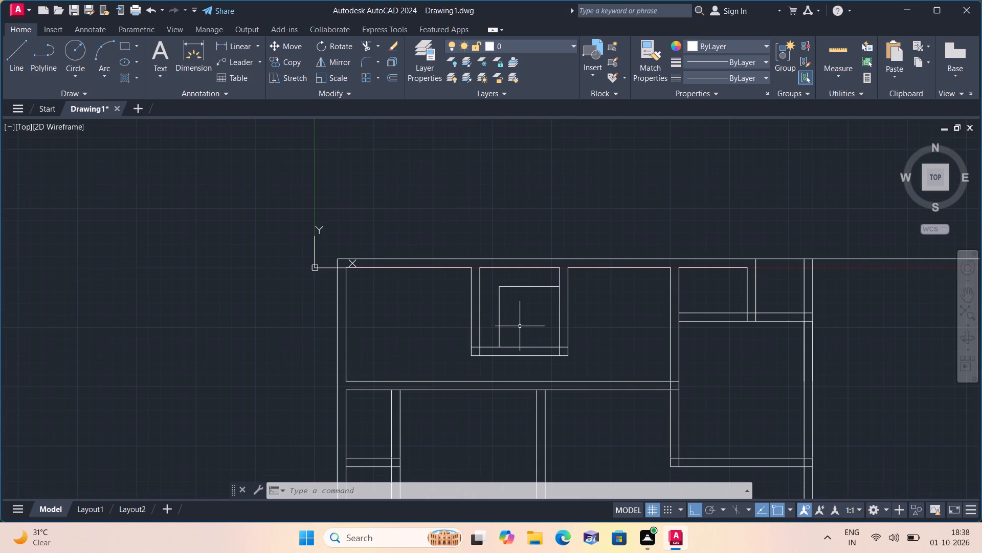
# Examine the overall wall layout, from the rooms at the top down to the open strips at the bottom.
pyautogui.scroll(-1, 520, 326)
pyautogui.scroll(1, 520, 326)
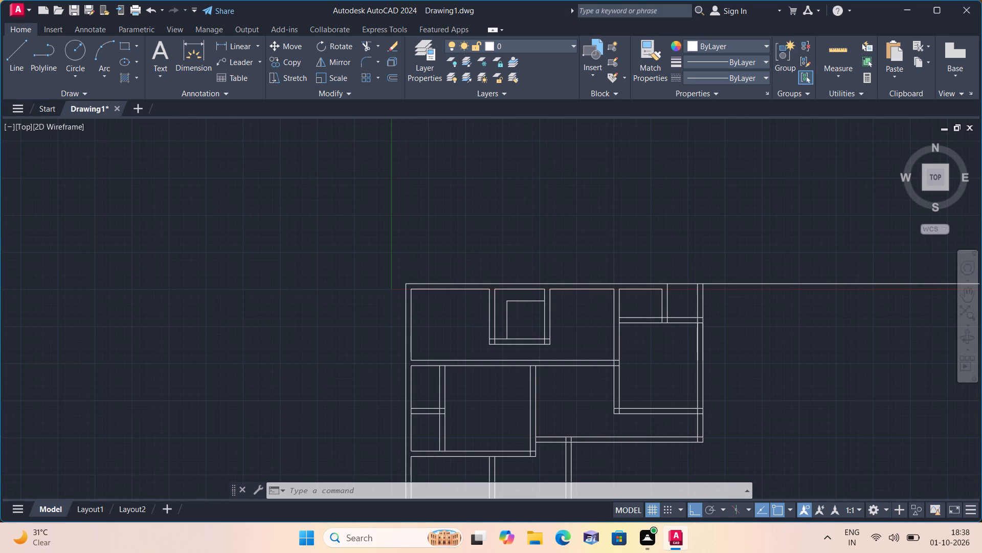
pyautogui.scroll(-1, 534, 339)
pyautogui.moveTo(534, 339); pyautogui.dragTo(489, 293, button='middle')
pyautogui.scroll(-1, 516, 321)
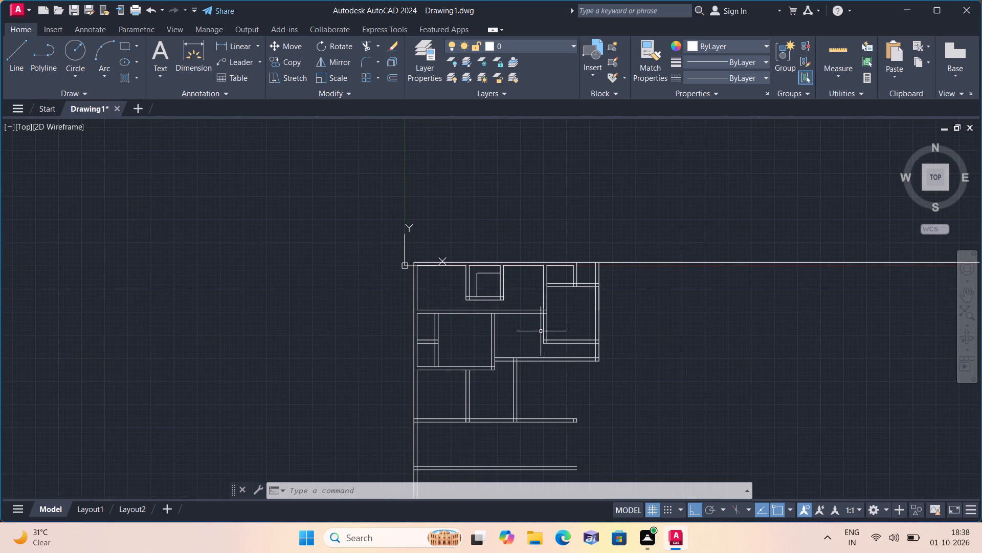
pyautogui.moveTo(552, 383); pyautogui.dragTo(550, 382, button='middle')
pyautogui.moveTo(550, 382); pyautogui.dragTo(555, 345, button='middle')
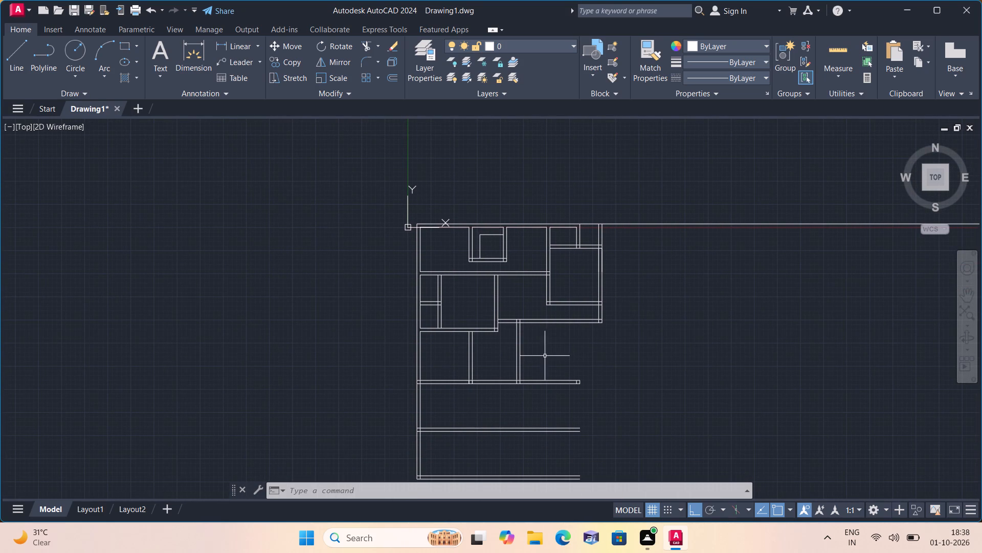
pyautogui.scroll(1, 537, 357)
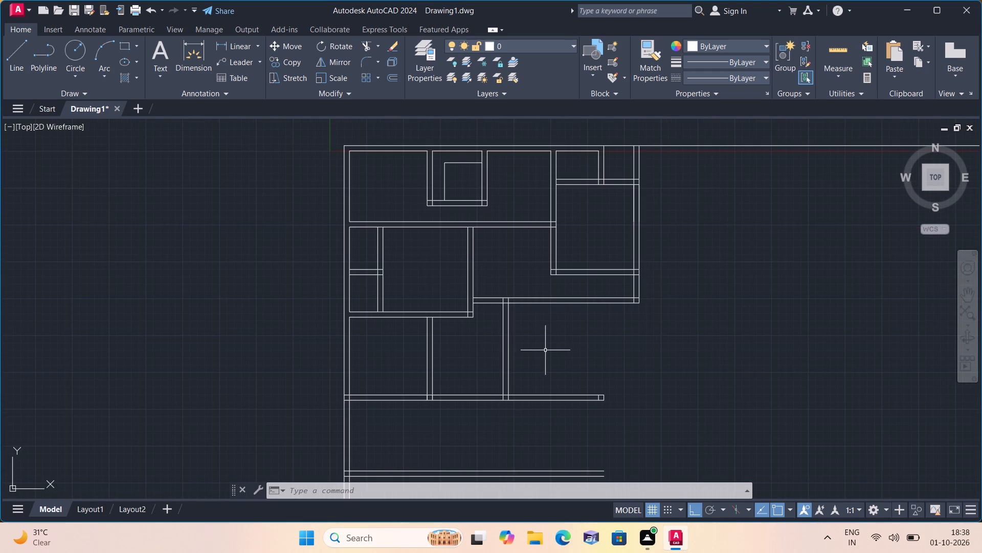
pyautogui.moveTo(546, 350); pyautogui.dragTo(564, 307, button='middle')
pyautogui.scroll(-1, 546, 350)
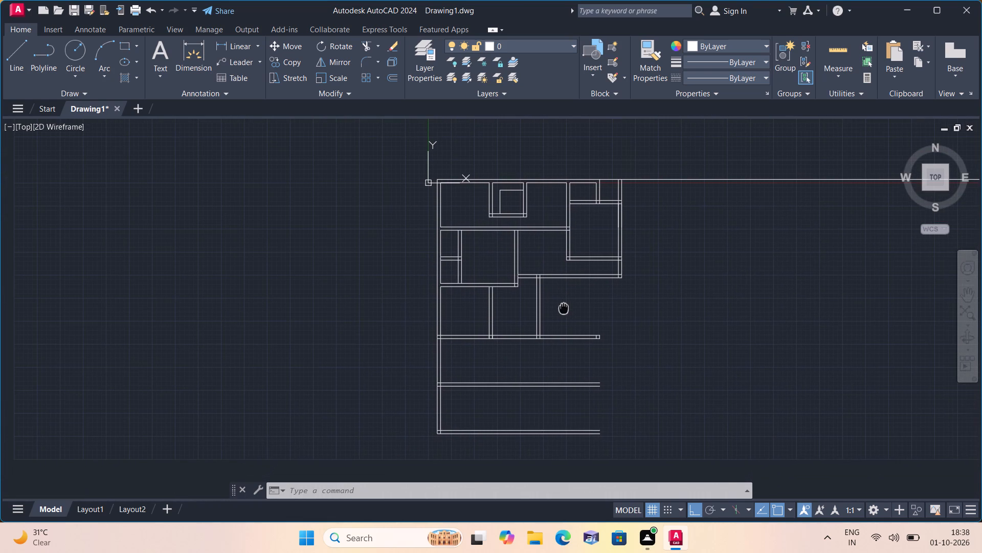
pyautogui.moveTo(526, 361); pyautogui.dragTo(593, 310, button='middle')
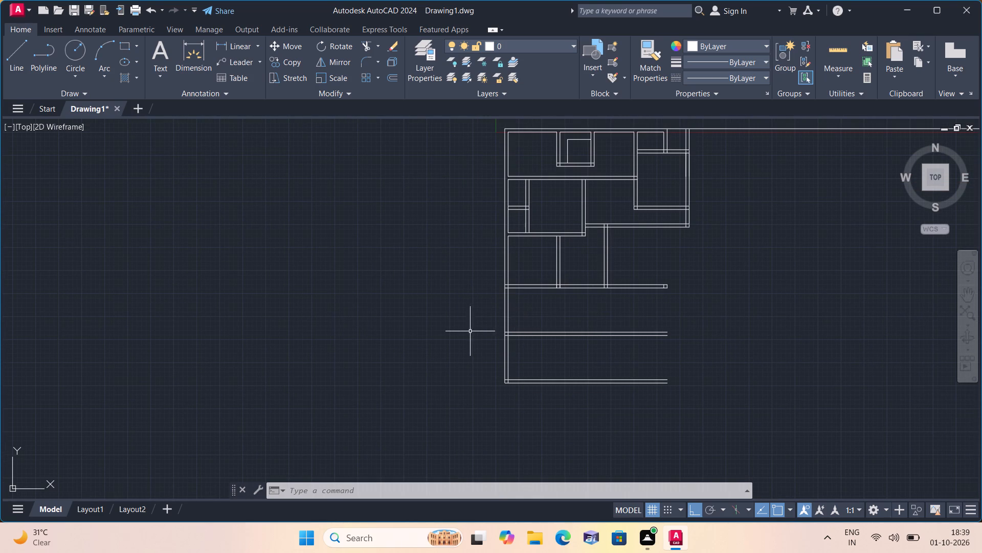
# Offset the lower line of the horizontal wall beneath the two lower partitions 4' downward.
pyautogui.scroll(1, 466, 331)
pyautogui.write('off')
pyautogui.press('space')
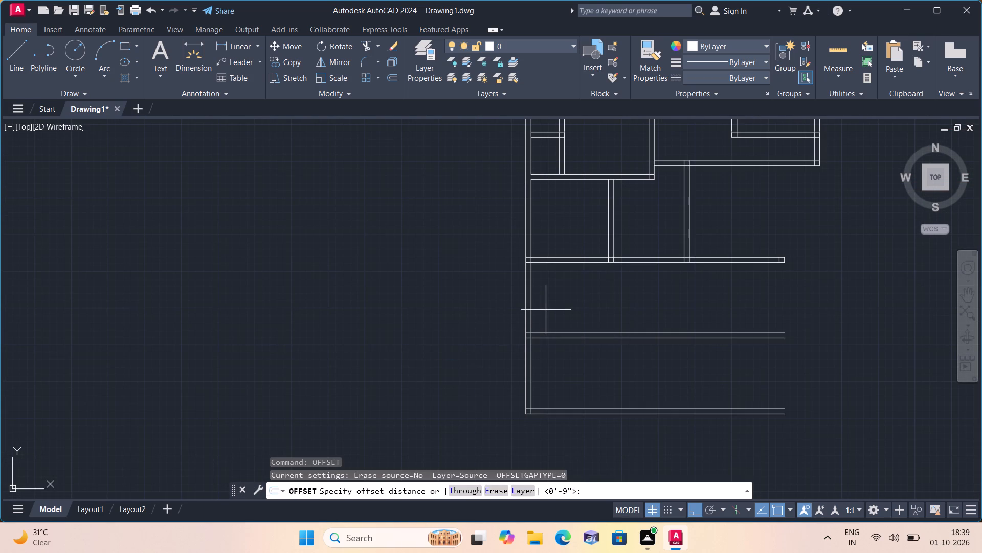
pyautogui.scroll(1, 585, 308)
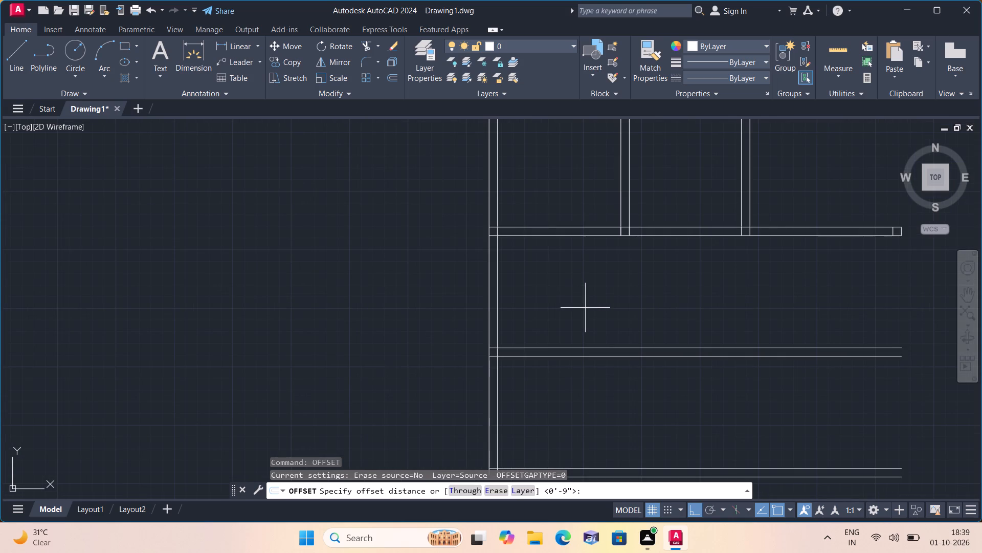
pyautogui.scroll(-1, 585, 308)
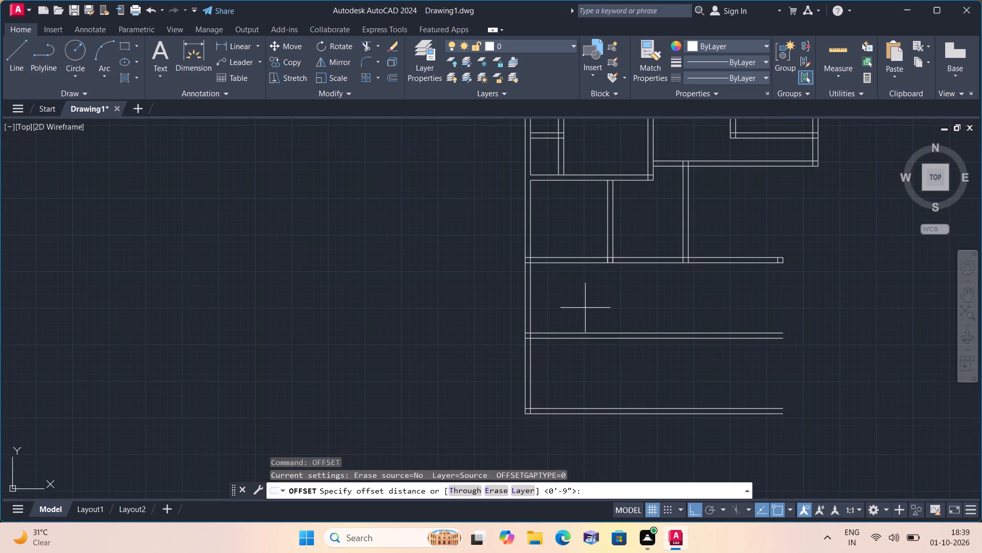
pyautogui.write("4'")
pyautogui.press('space')
pyautogui.scroll(1, 619, 276)
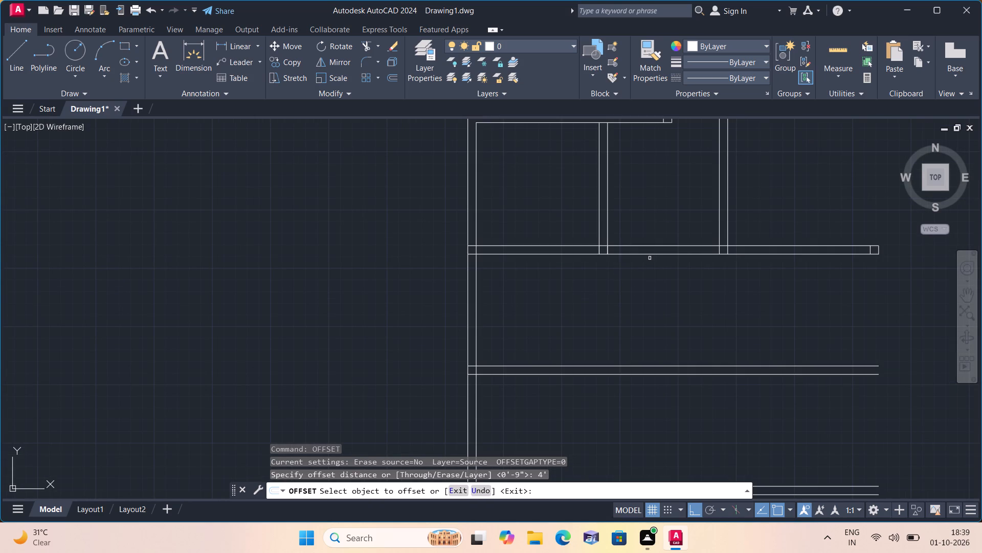
pyautogui.click(651, 253)
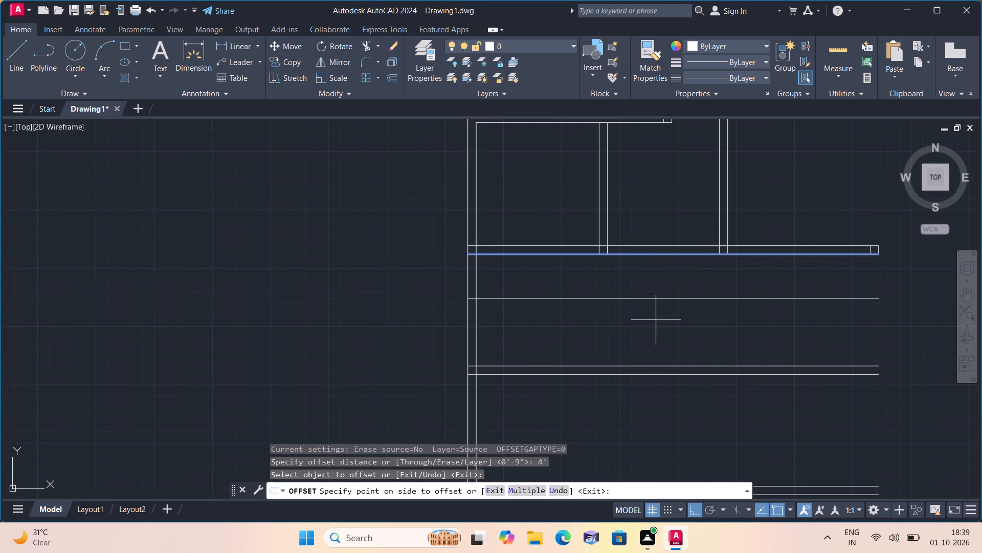
pyautogui.click(656, 320)
pyautogui.press('space')
# Offset the new horizontal line 9" downward to give this wall its thickness.
pyautogui.press('space')
pyautogui.write('9"')
pyautogui.press('space')
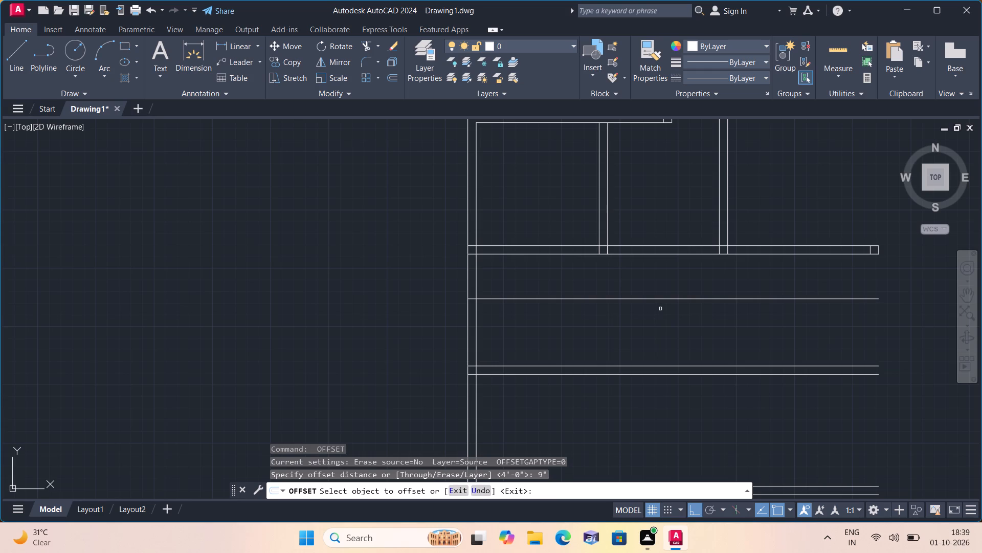
pyautogui.click(660, 300)
pyautogui.click(662, 324)
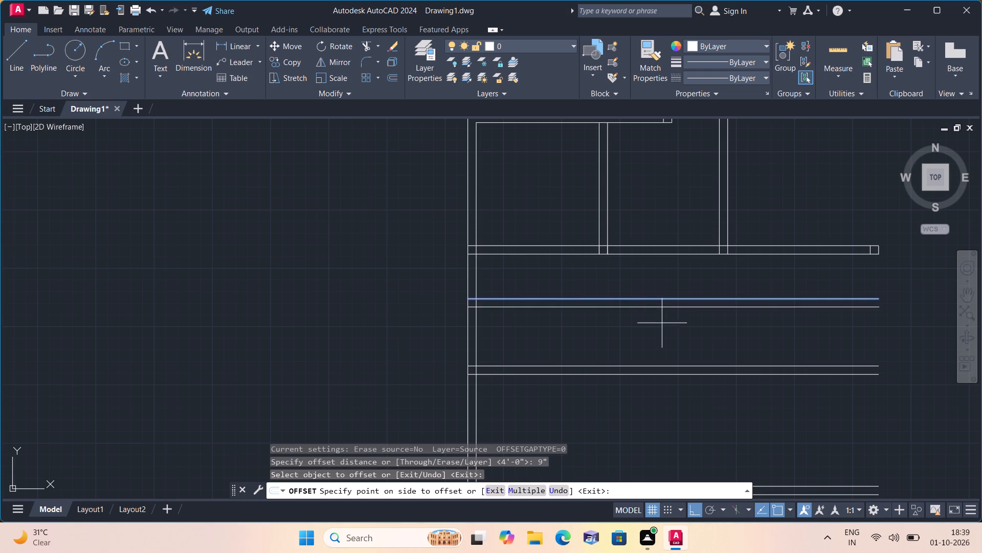
pyautogui.scroll(-1, 662, 324)
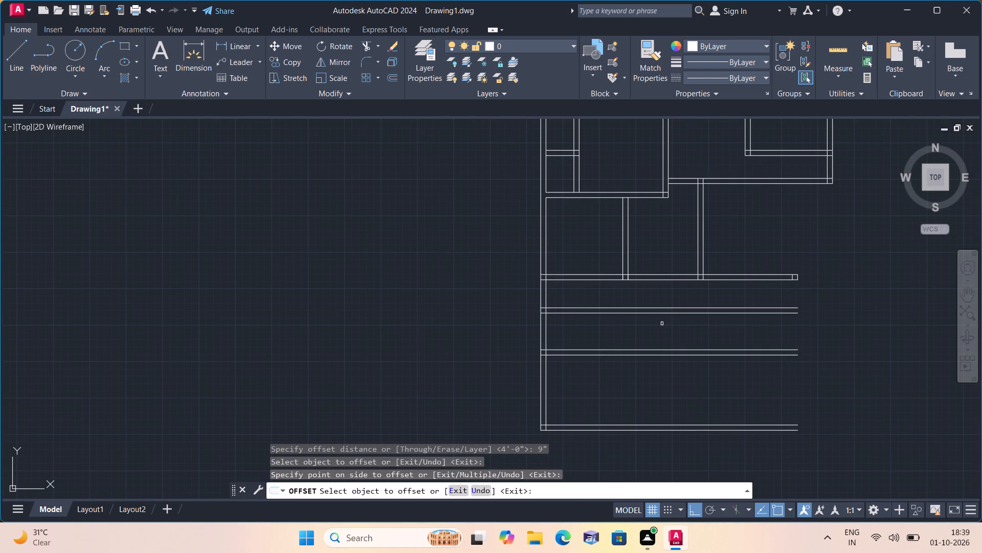
pyautogui.press('space')
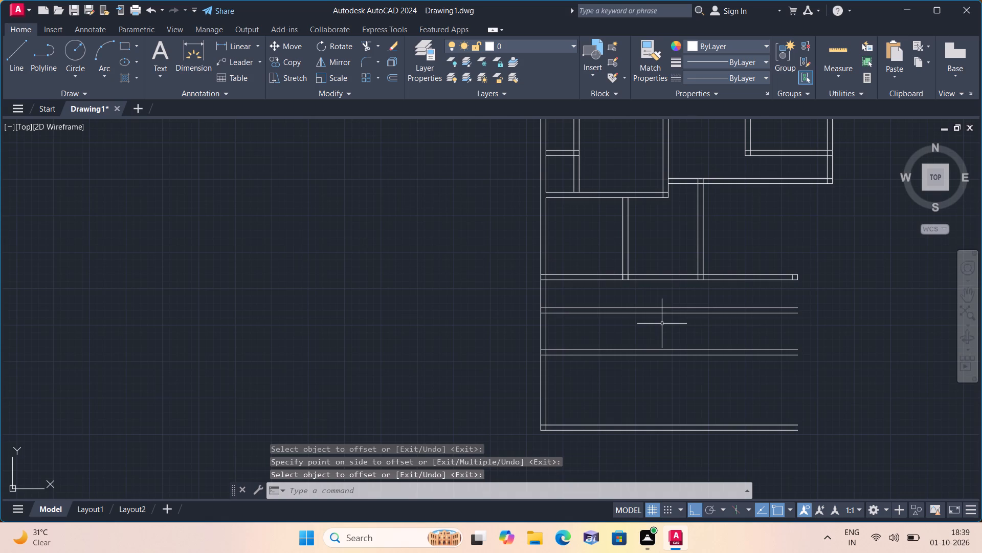
# Trim the overlapping lines where the horizontal wall beneath the two lower partitions meets the left outer wall.
pyautogui.write('trim')
pyautogui.press('space')
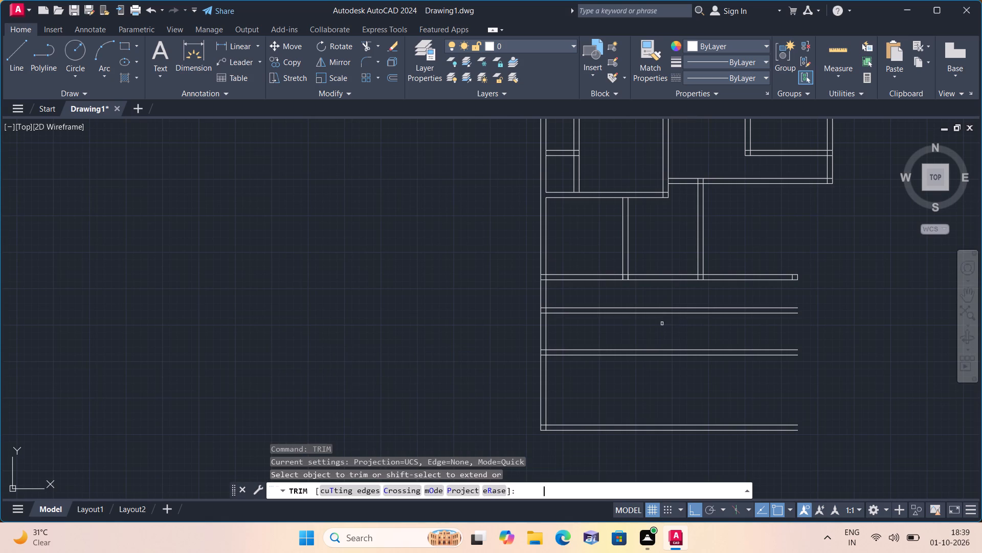
pyautogui.scroll(3, 549, 279)
pyautogui.click(521, 253)
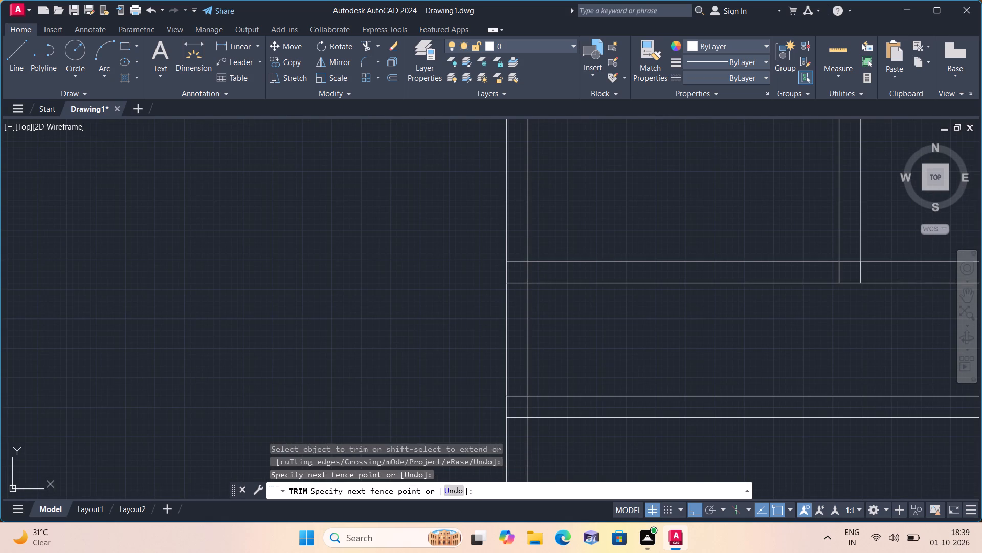
pyautogui.click(520, 286)
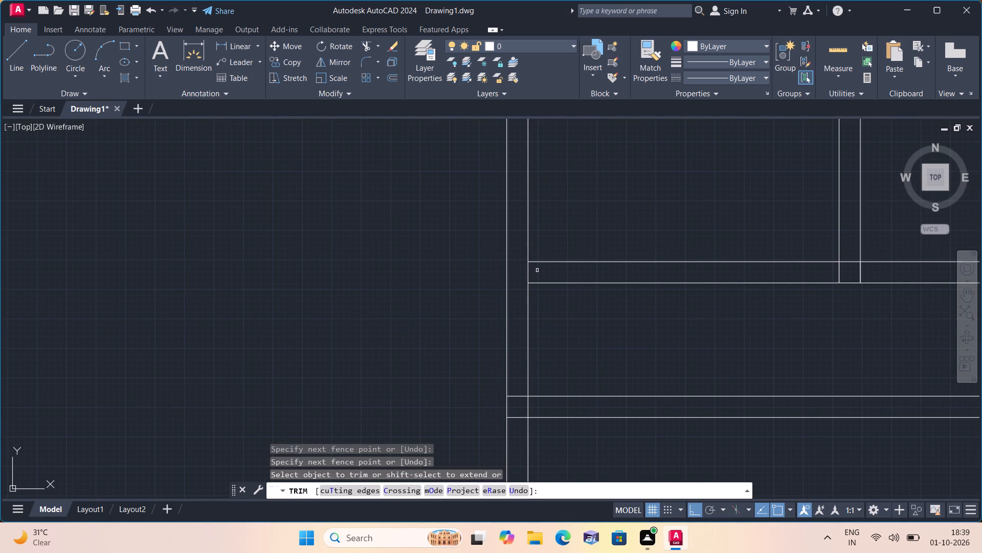
pyautogui.click(534, 271)
pyautogui.click(520, 272)
pyautogui.scroll(-2, 520, 272)
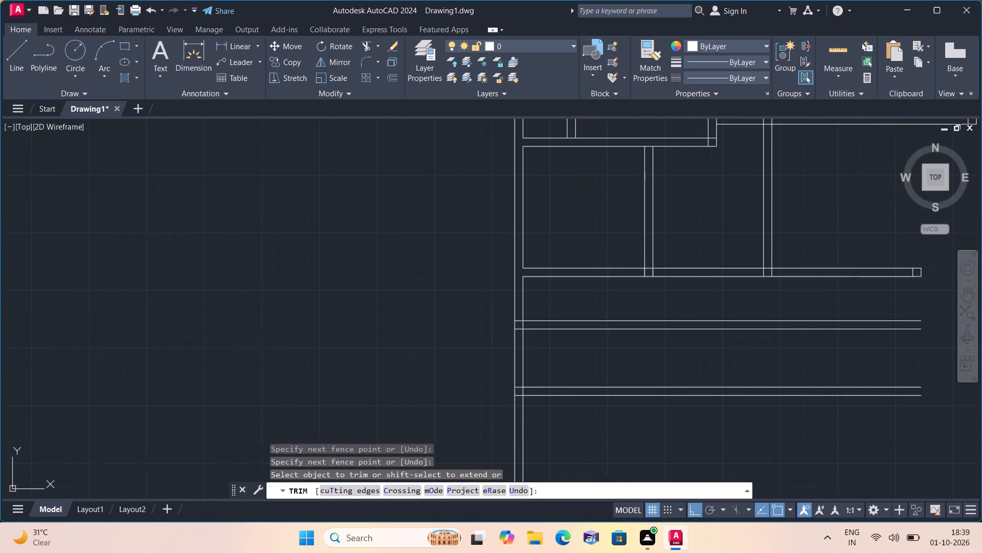
# Trim the overlapping lines where the new horizontal wall meets the left outer wall, leaving an open junction.
pyautogui.scroll(3, 511, 303)
pyautogui.moveTo(535, 324); pyautogui.dragTo(547, 221, button='middle')
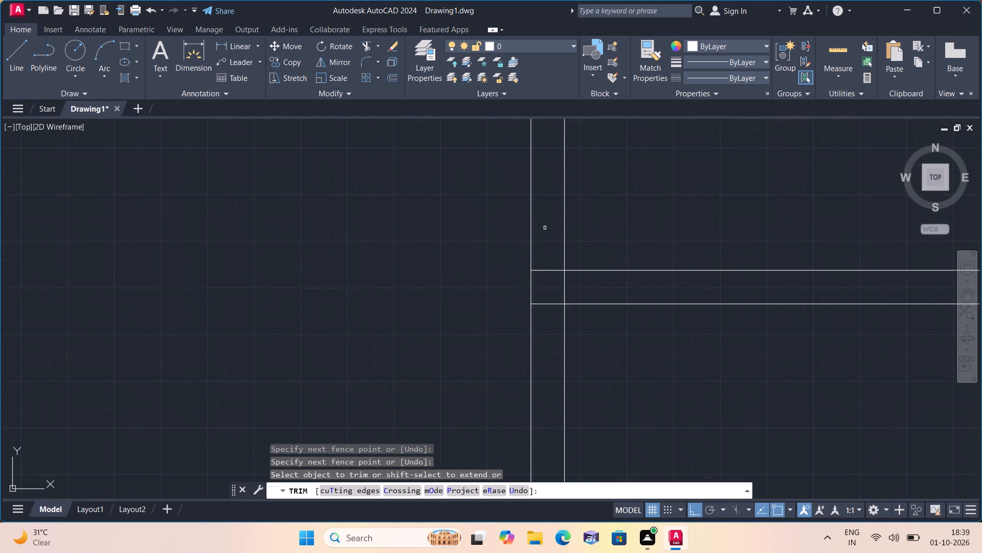
pyautogui.click(545, 228)
pyautogui.click(561, 316)
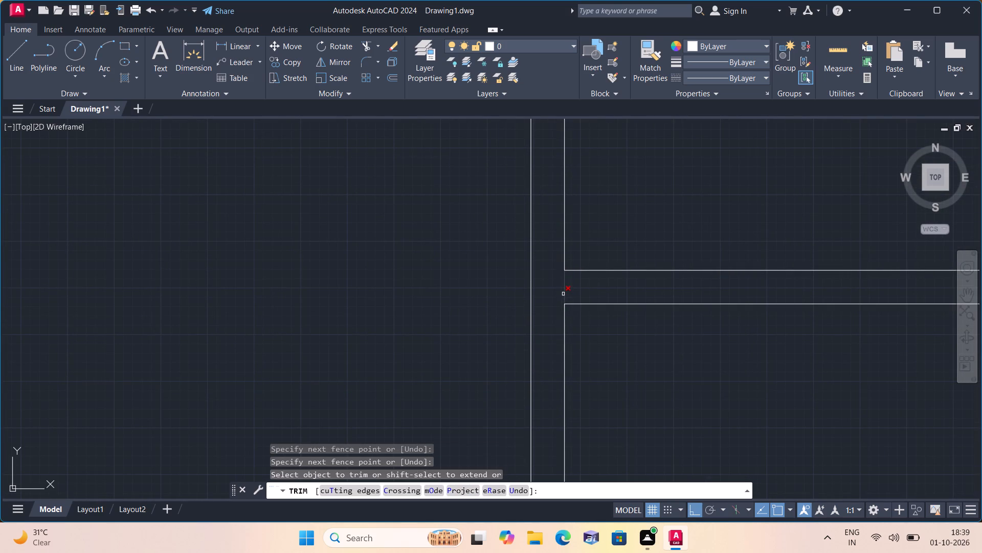
pyautogui.click(563, 294)
pyautogui.scroll(-3, 562, 291)
# Trim the overlapping lines where the second-lowest horizontal wall meets the left outer wall.
pyautogui.moveTo(583, 327); pyautogui.dragTo(576, 259, button='middle')
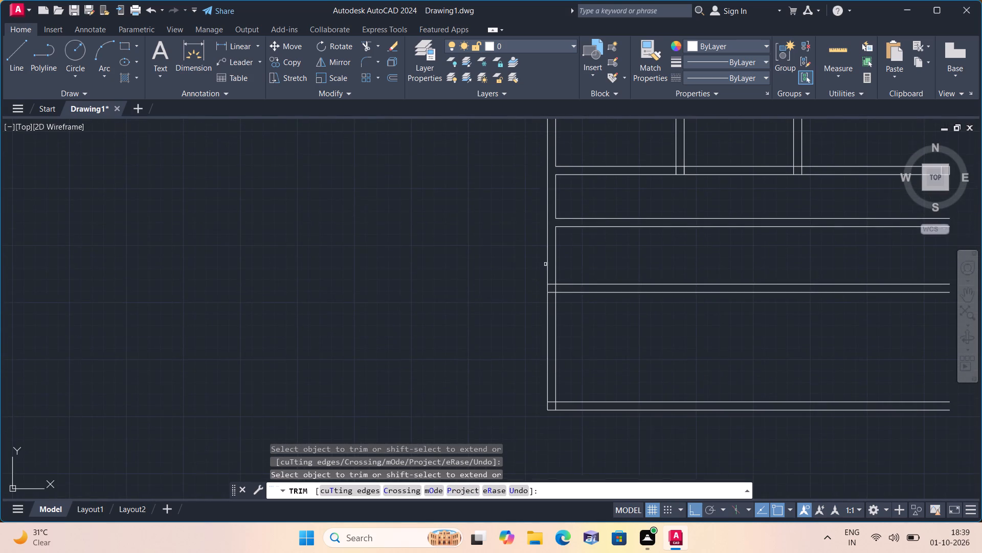
pyautogui.scroll(3, 548, 277)
pyautogui.click(548, 283)
pyautogui.click(560, 347)
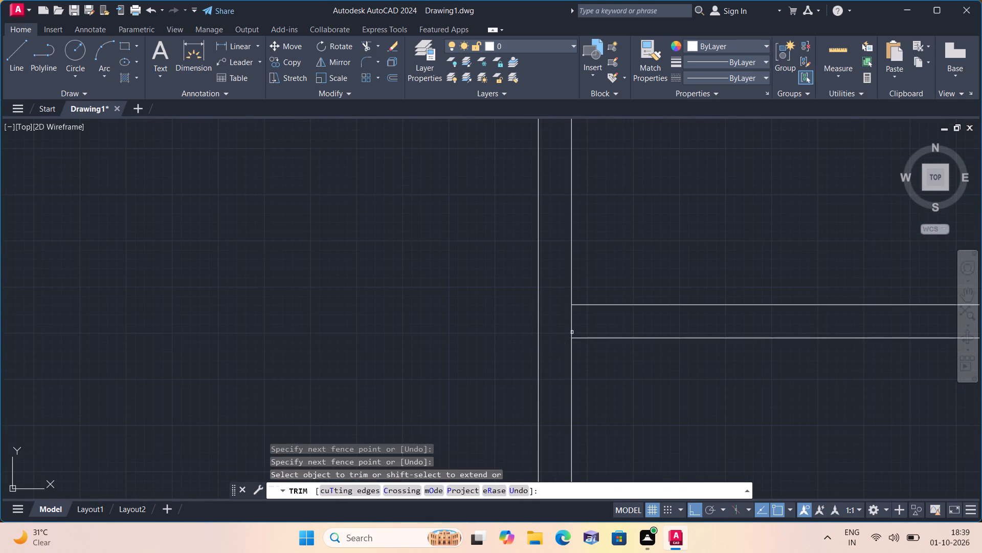
pyautogui.click(572, 326)
pyautogui.scroll(-5, 572, 326)
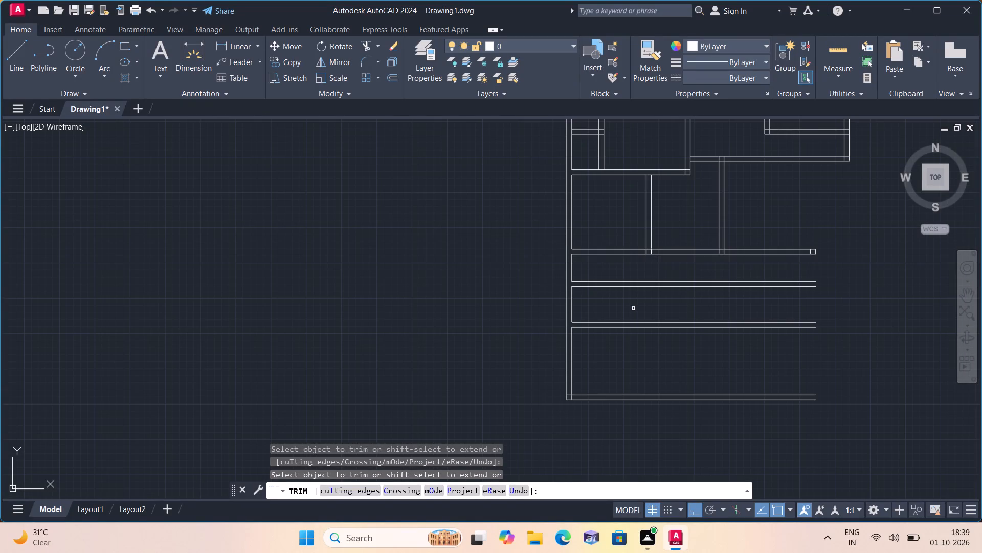
pyautogui.press('Escape')
# Offset the left outer wall's inner line 6' to the right in both strips above and below the new horizontal wall.
pyautogui.scroll(1, 635, 304)
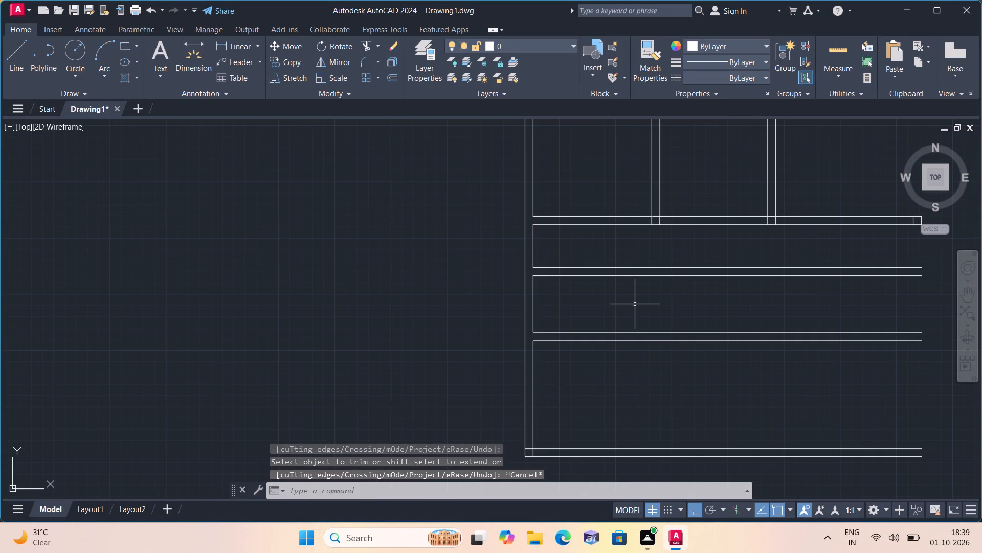
pyautogui.scroll(-1, 635, 304)
pyautogui.scroll(1, 635, 304)
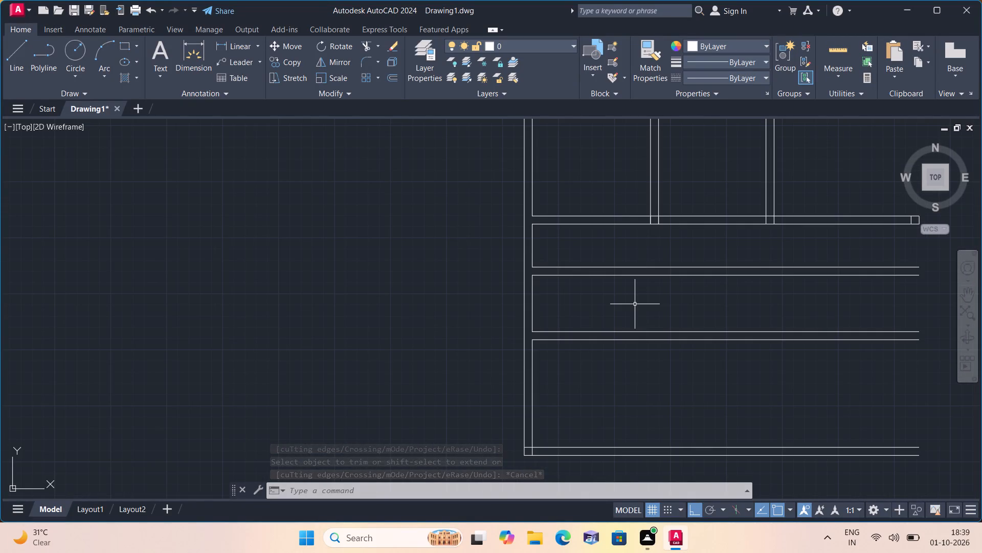
pyautogui.moveTo(635, 304); pyautogui.dragTo(624, 347, button='middle')
pyautogui.scroll(1, 624, 347)
pyautogui.write('off')
pyautogui.press('space')
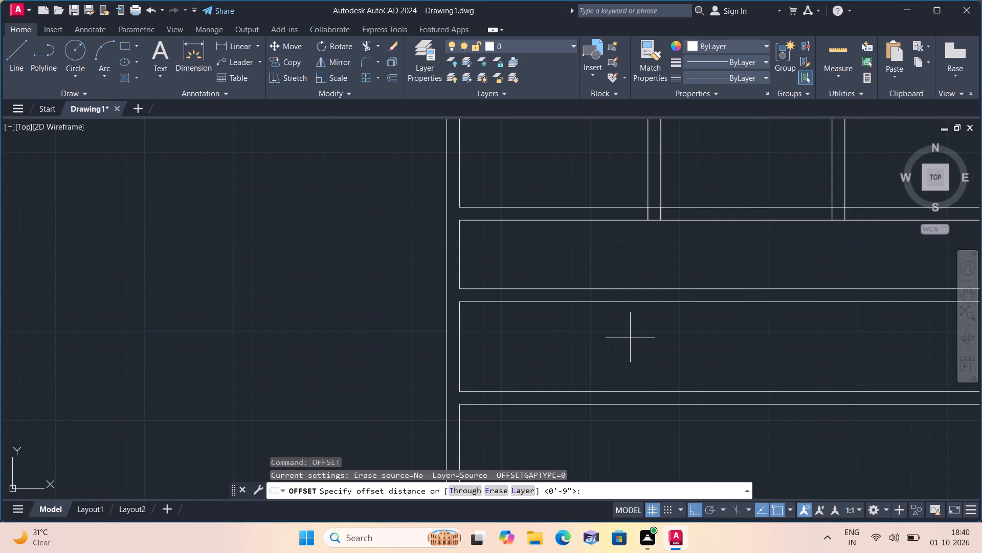
pyautogui.write("6'")
pyautogui.press('space')
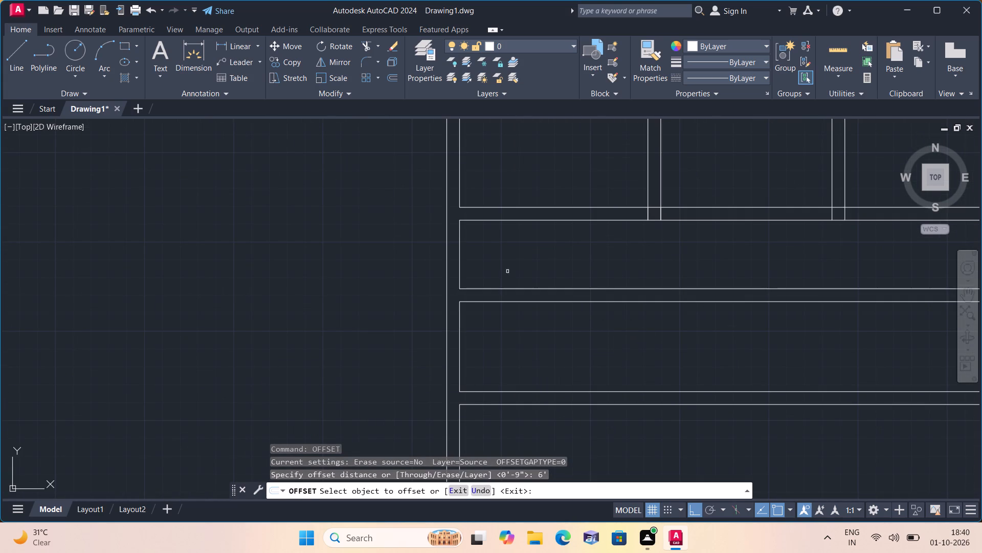
pyautogui.scroll(-1, 462, 251)
pyautogui.click(461, 249)
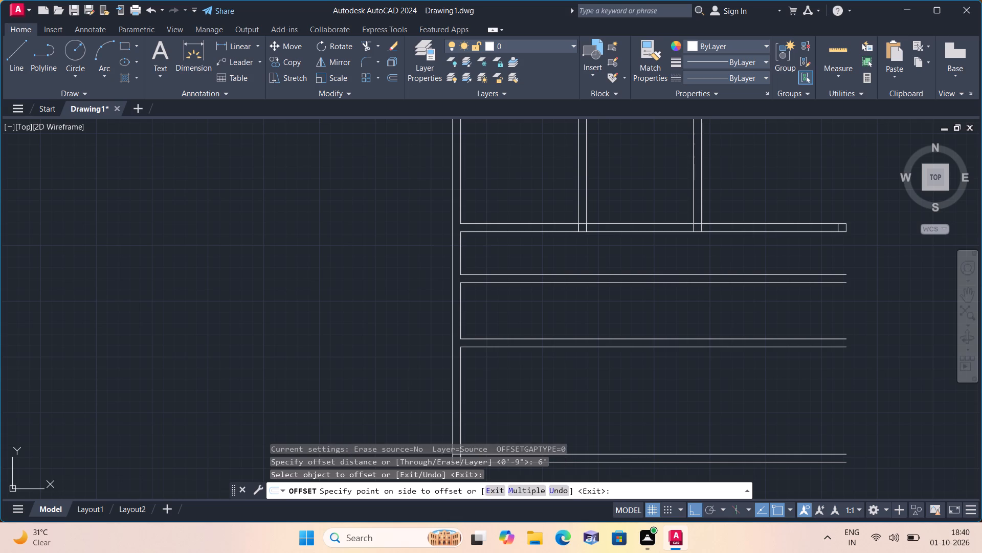
pyautogui.click(505, 246)
pyautogui.click(462, 294)
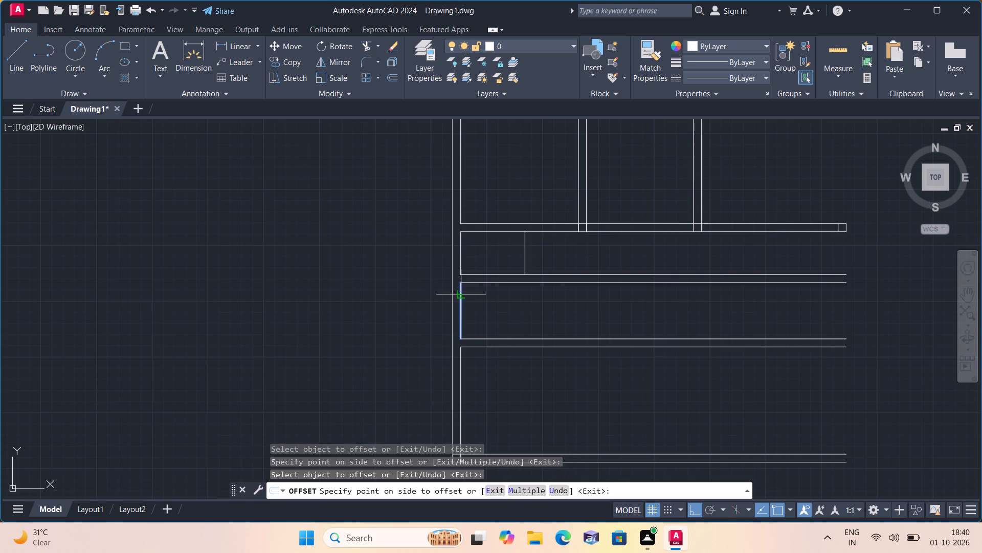
pyautogui.click(492, 294)
pyautogui.press('space')
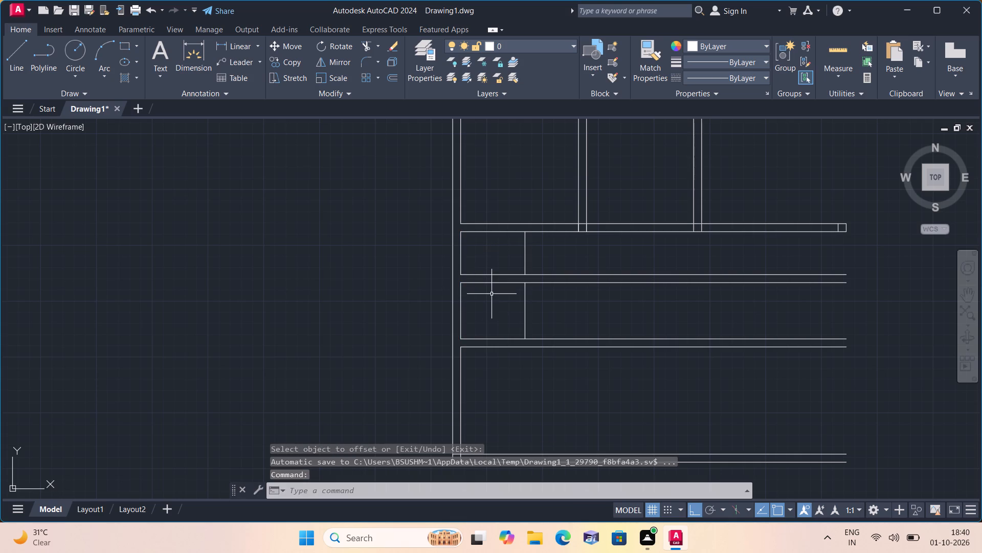
# Offset the leftmost partition line in both strips 9" to the right to give the partitions their wall thickness.
pyautogui.press('space')
pyautogui.write('9"')
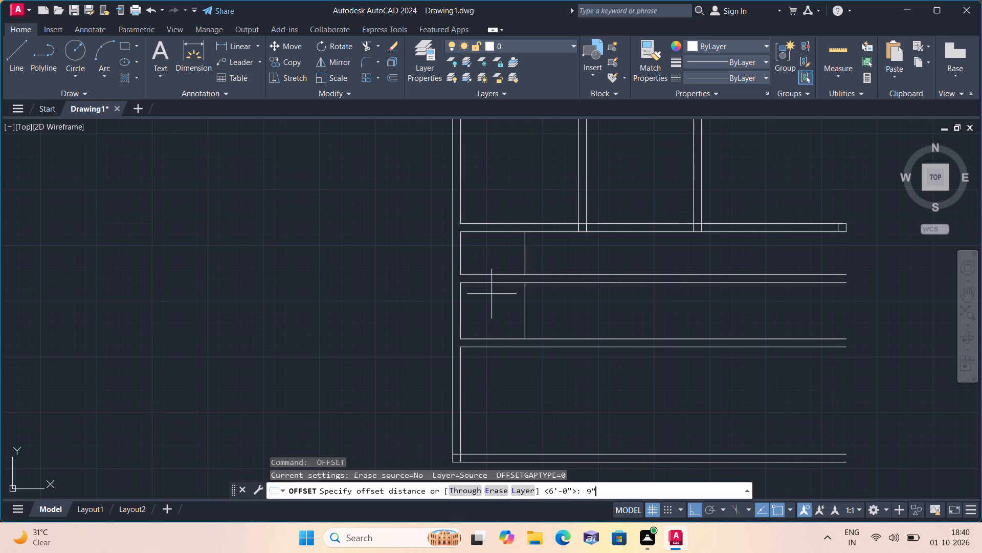
pyautogui.press('space')
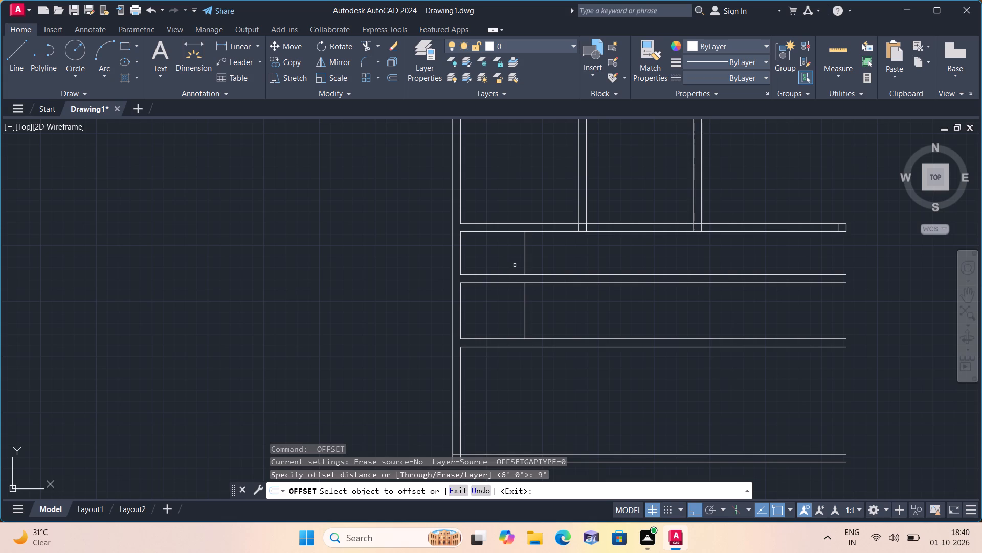
pyautogui.click(524, 264)
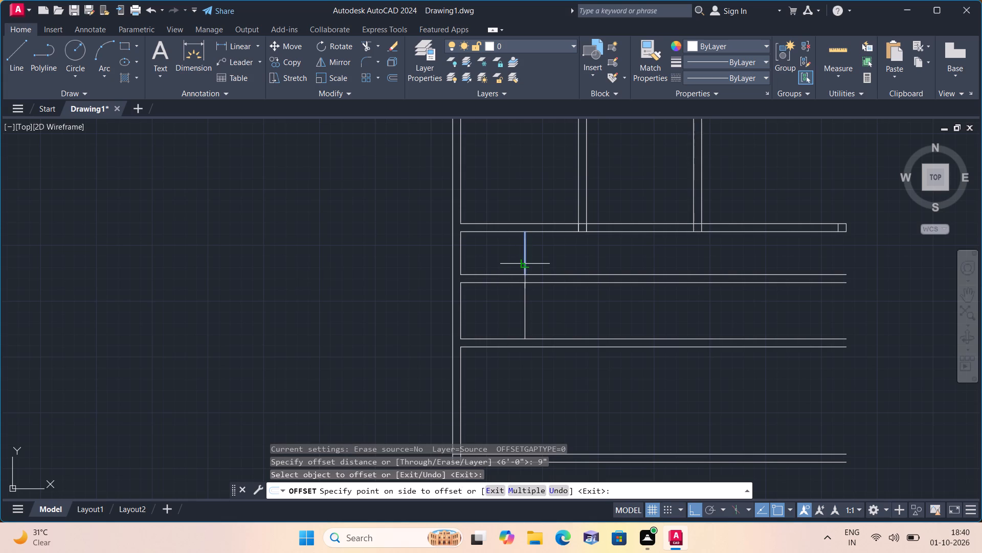
pyautogui.click(543, 263)
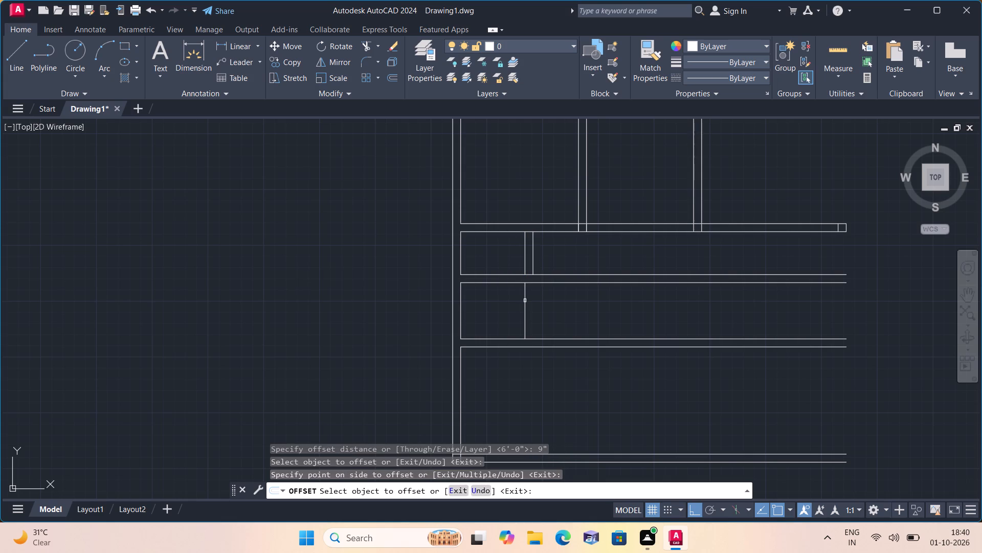
pyautogui.click(525, 301)
pyautogui.click(537, 302)
pyautogui.scroll(-1, 537, 302)
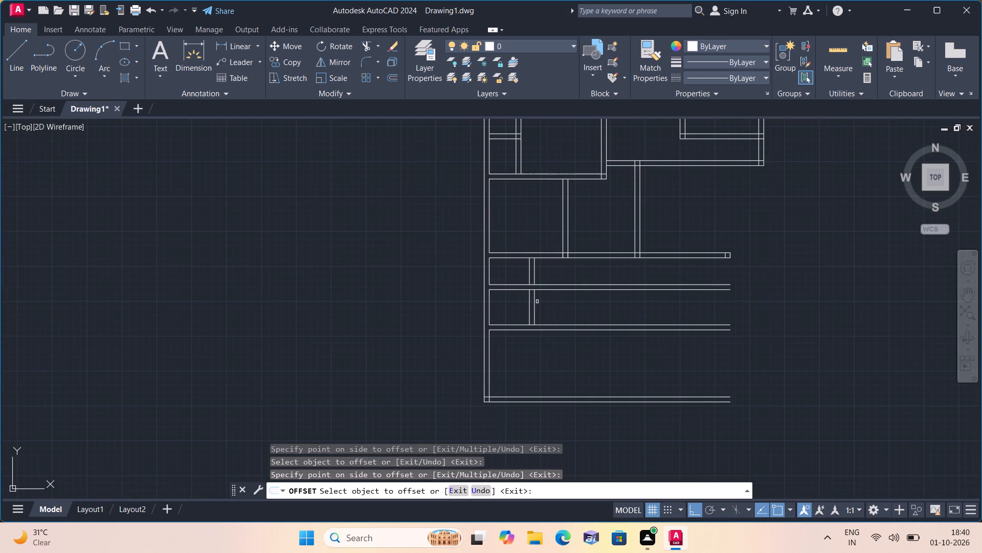
pyautogui.moveTo(582, 306); pyautogui.dragTo(531, 280, button='middle')
pyautogui.press('space')
# Offset the right face of the leftmost partition 10' to the right in both the upper and lower strips.
pyautogui.press('space')
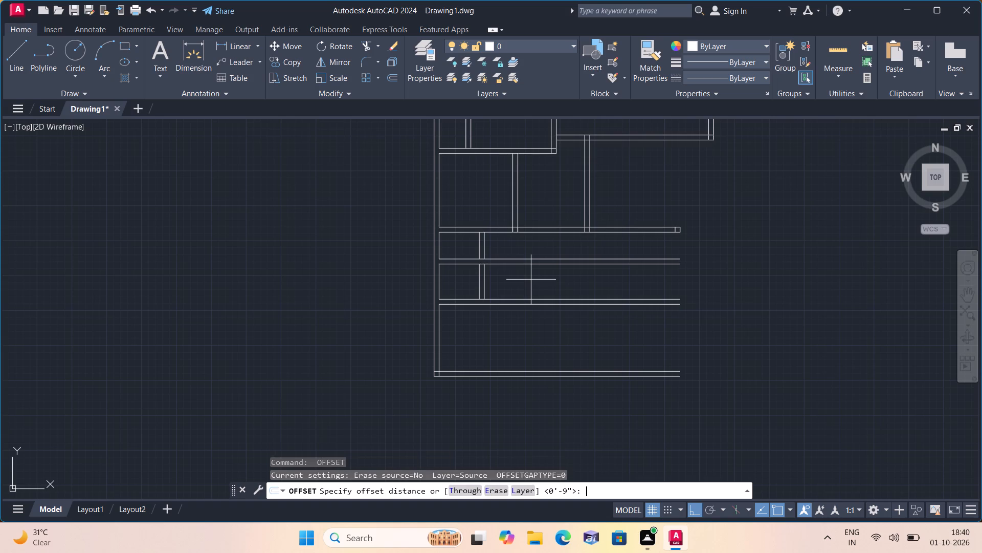
pyautogui.write("10'")
pyautogui.press('space')
pyautogui.scroll(1, 493, 254)
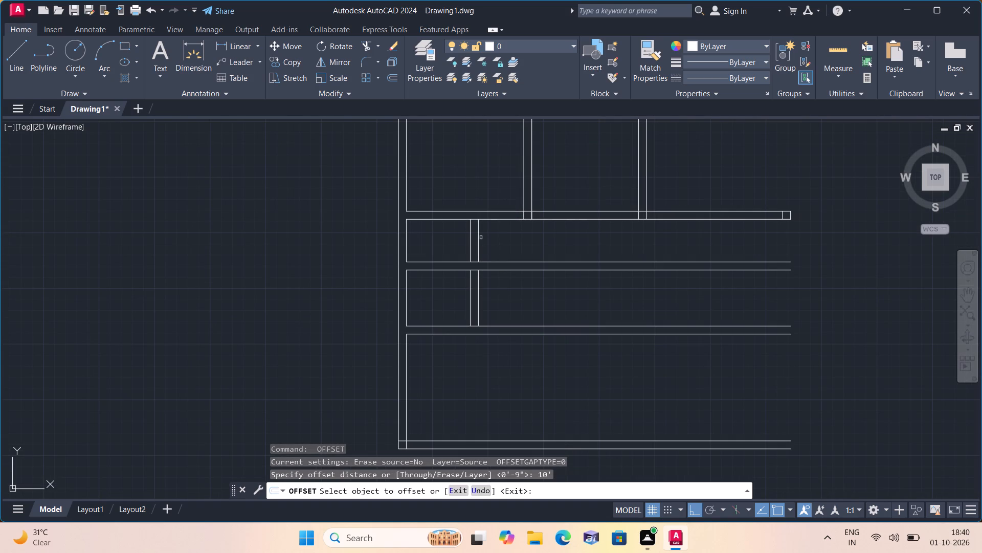
pyautogui.click(478, 236)
pyautogui.click(532, 239)
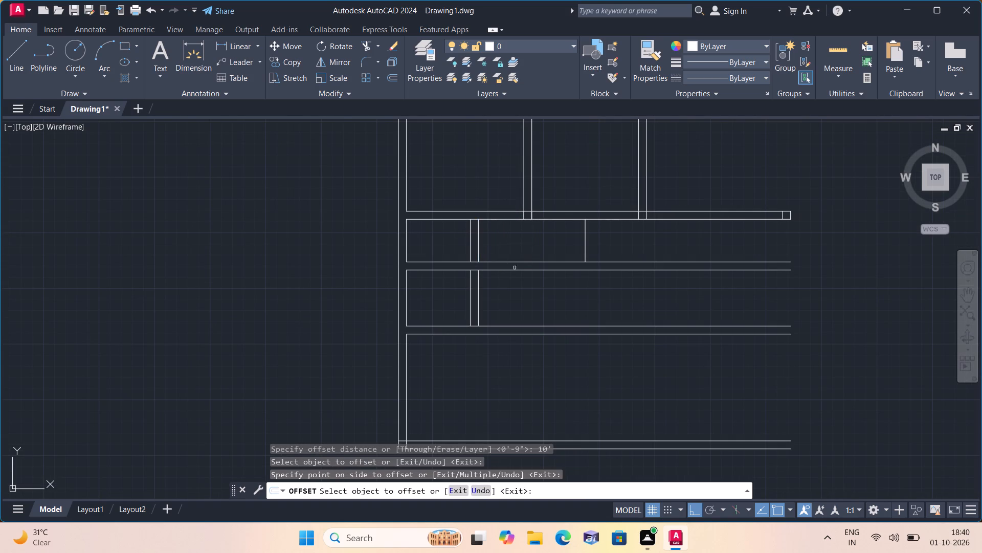
pyautogui.click(479, 280)
pyautogui.click(538, 283)
pyautogui.press('space')
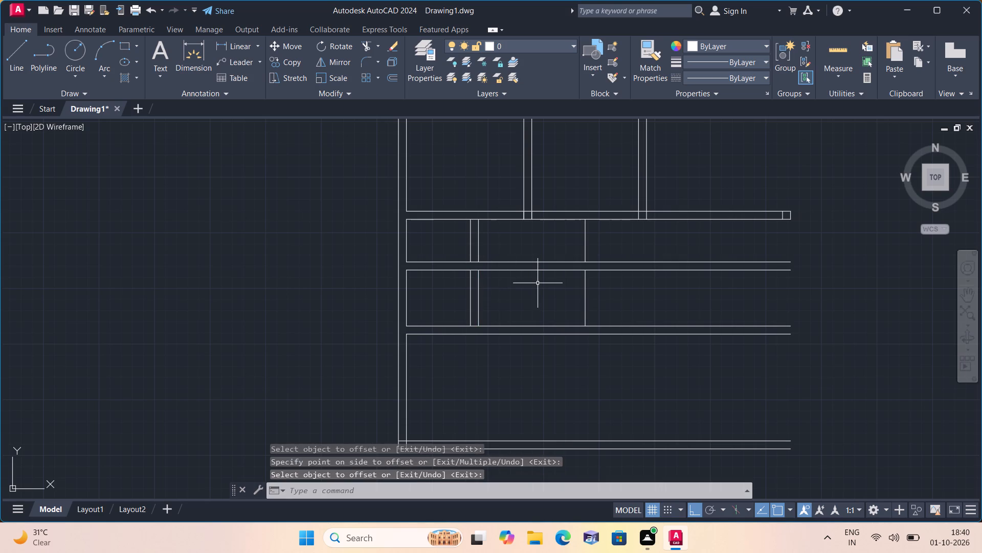
# Offset the second partition line in both strips 9" to the right to form the wall thickness.
pyautogui.press('space')
pyautogui.write('9"')
pyautogui.press('space')
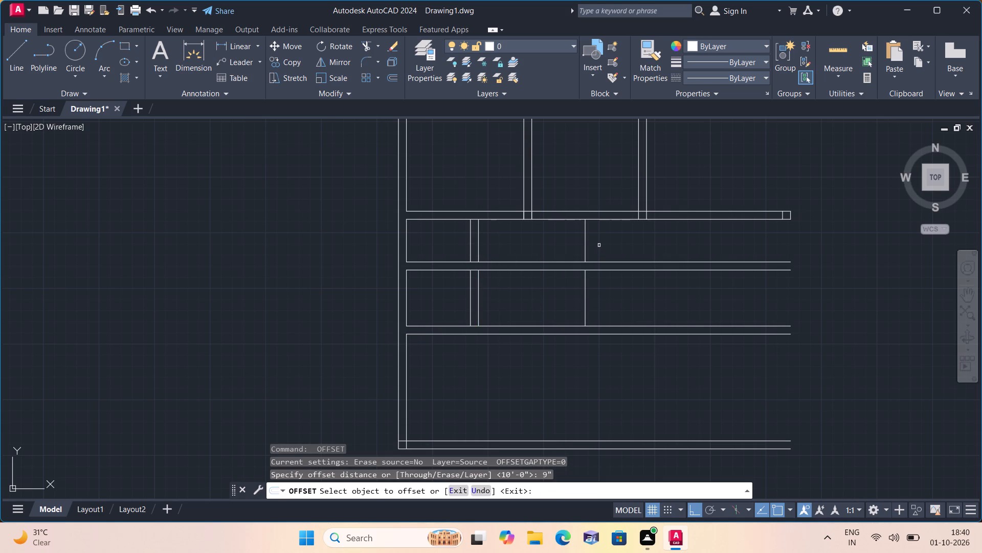
pyautogui.click(586, 231)
pyautogui.click(600, 235)
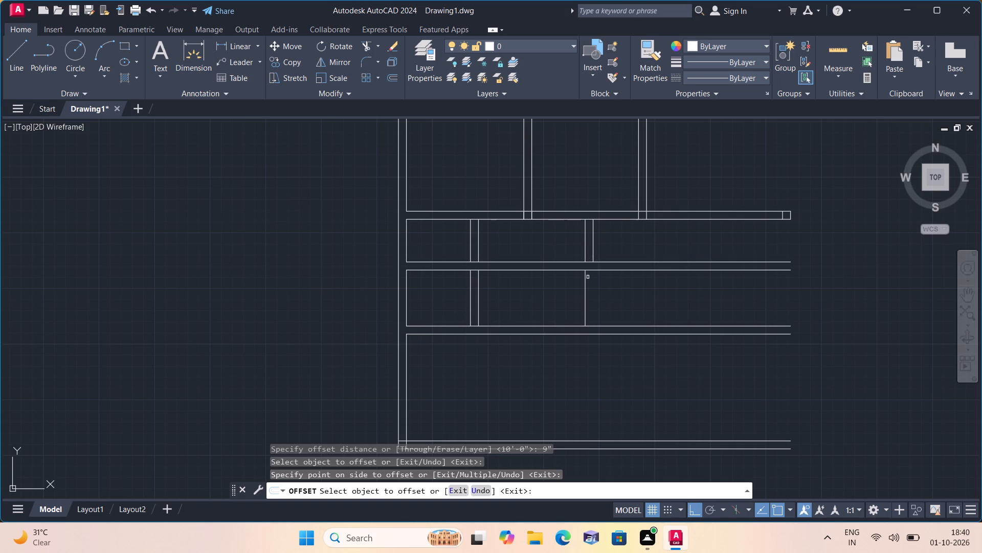
pyautogui.click(586, 281)
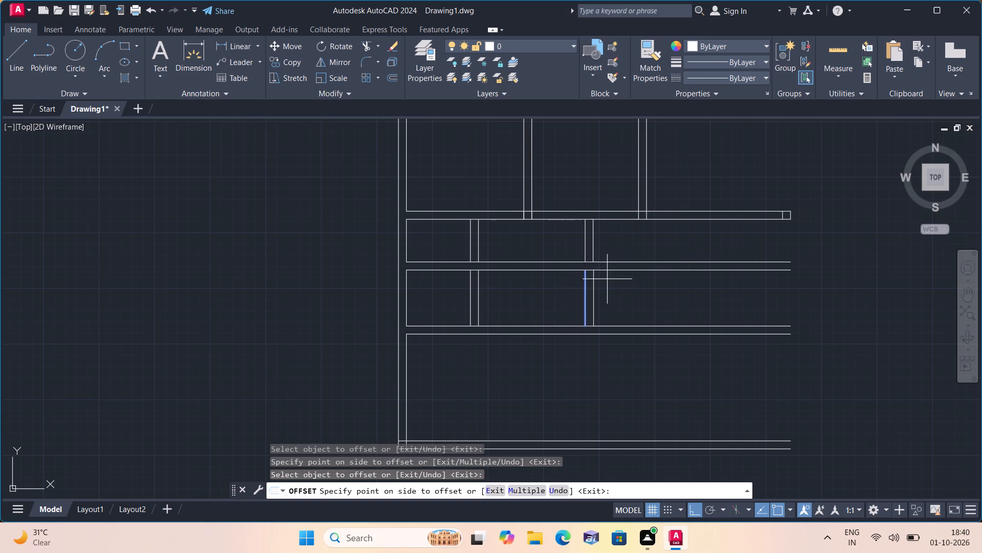
pyautogui.click(607, 279)
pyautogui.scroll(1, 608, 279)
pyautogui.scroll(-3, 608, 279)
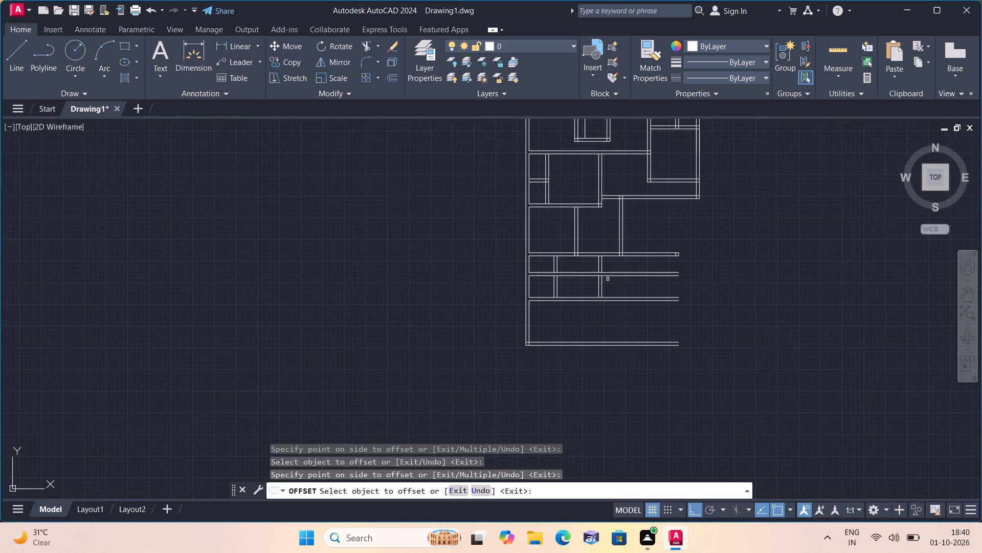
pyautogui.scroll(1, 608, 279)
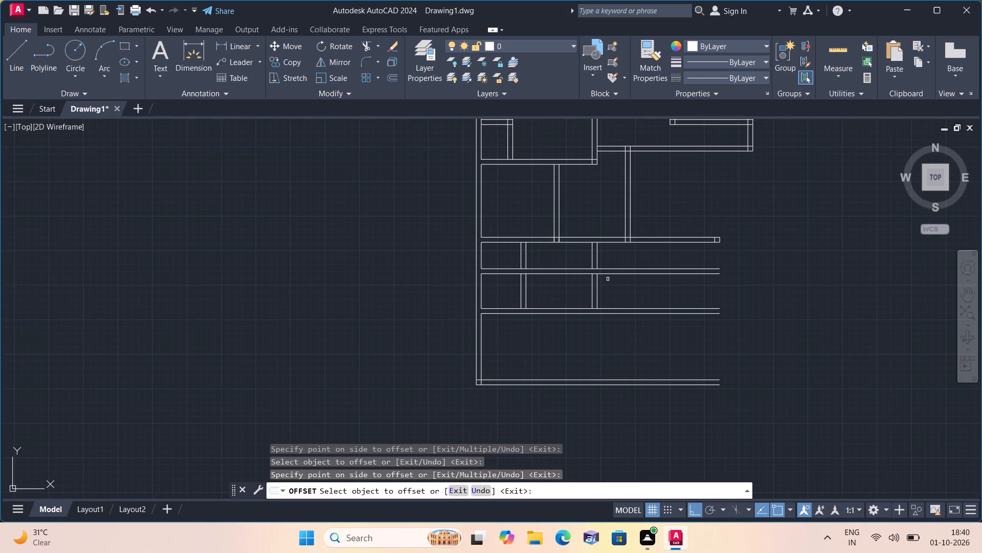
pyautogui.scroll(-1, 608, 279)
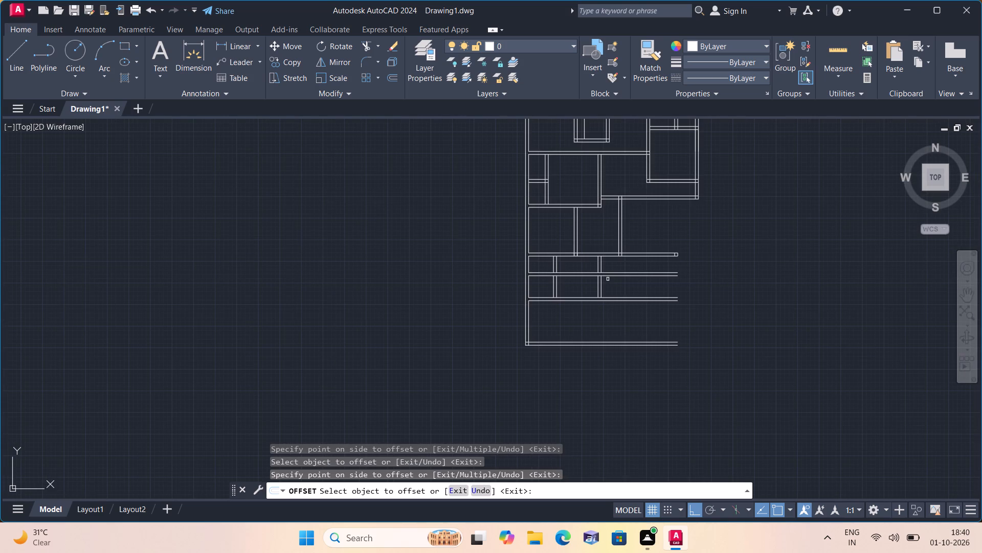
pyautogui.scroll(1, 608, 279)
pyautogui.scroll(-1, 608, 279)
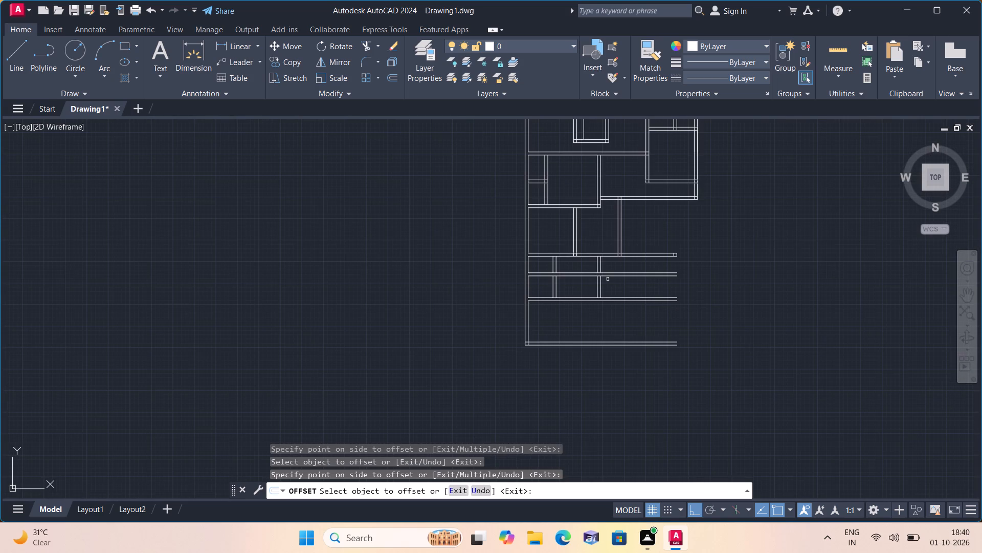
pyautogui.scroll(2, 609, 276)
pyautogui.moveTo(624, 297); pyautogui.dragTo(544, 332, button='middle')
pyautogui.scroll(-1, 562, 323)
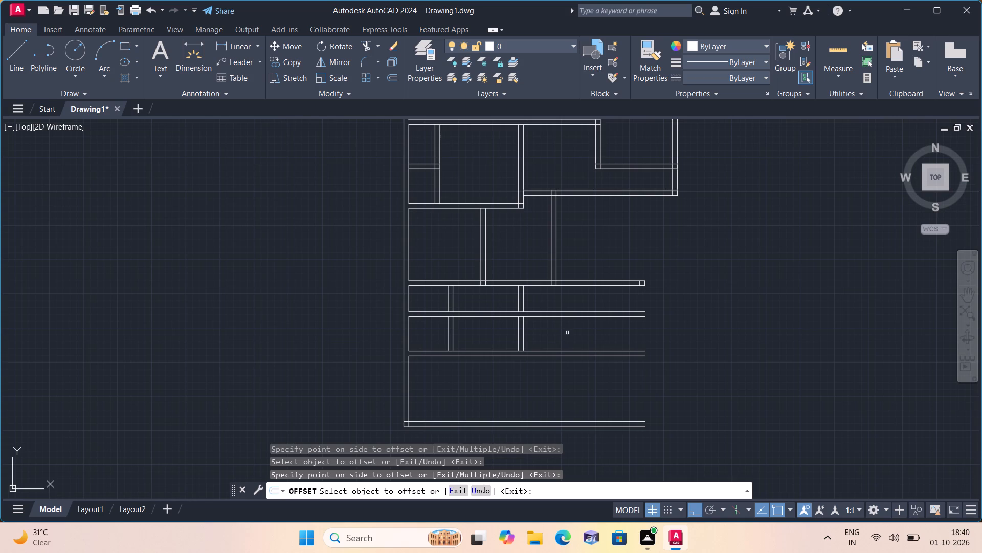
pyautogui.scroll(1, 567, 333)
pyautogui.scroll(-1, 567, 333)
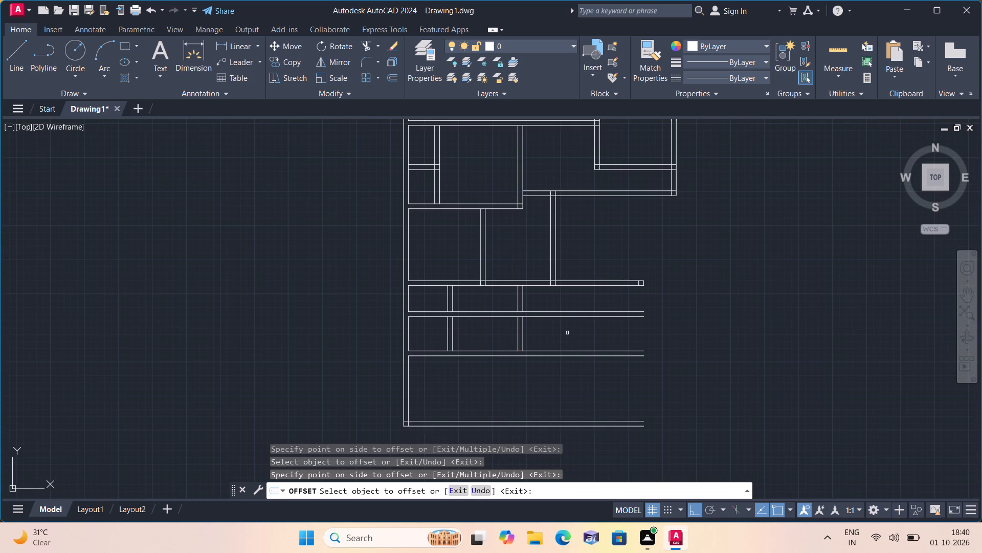
# Offset the right face of the second partition 11' to the right in both the lower and upper strips.
pyautogui.press('space')
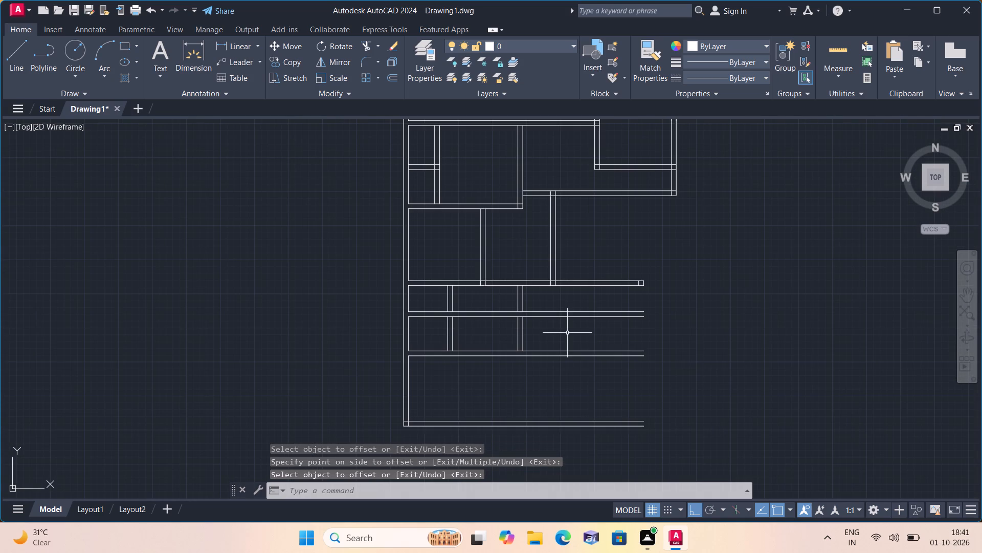
pyautogui.press('space')
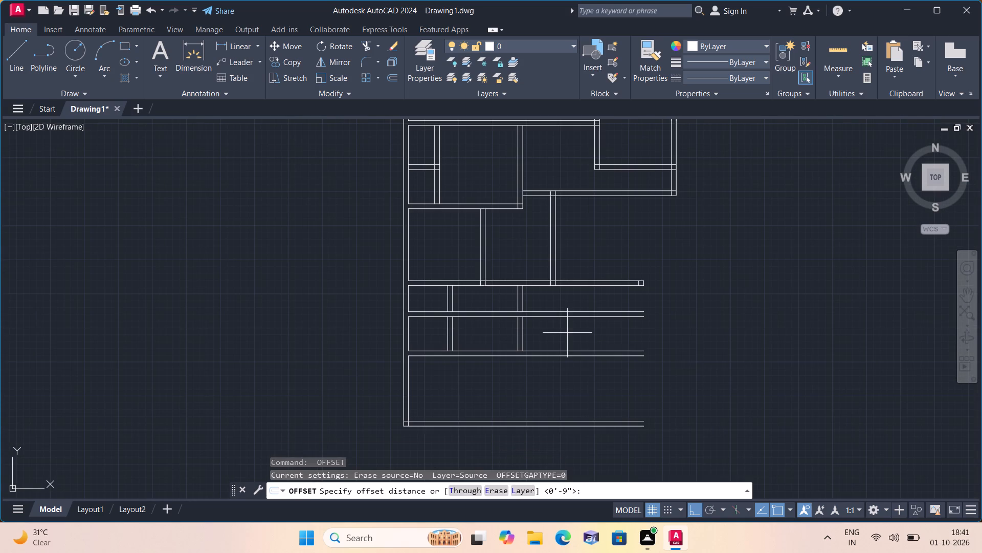
pyautogui.write("11'")
pyautogui.press('space')
pyautogui.scroll(3, 529, 323)
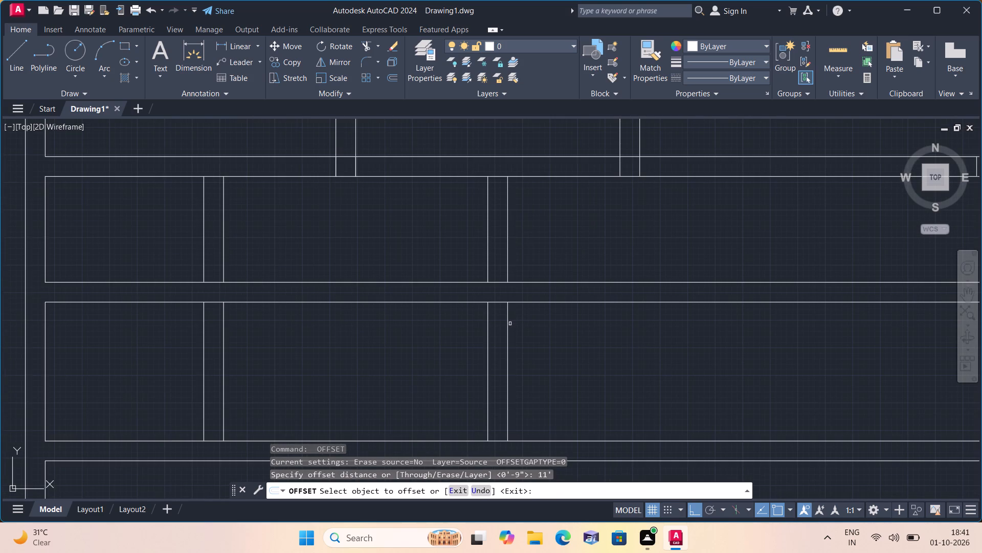
pyautogui.click(509, 324)
pyautogui.click(571, 322)
pyautogui.scroll(-2, 570, 321)
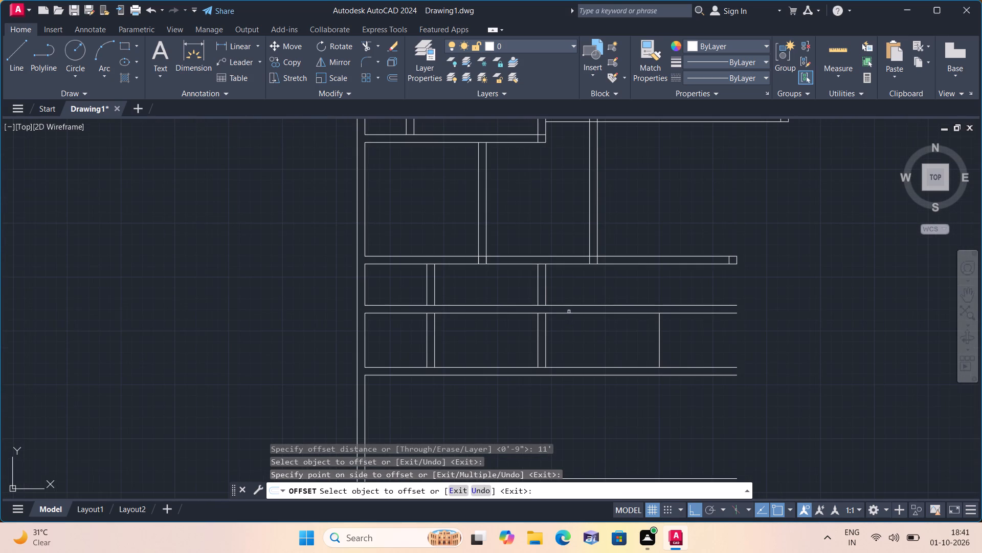
pyautogui.click(547, 287)
pyautogui.click(590, 285)
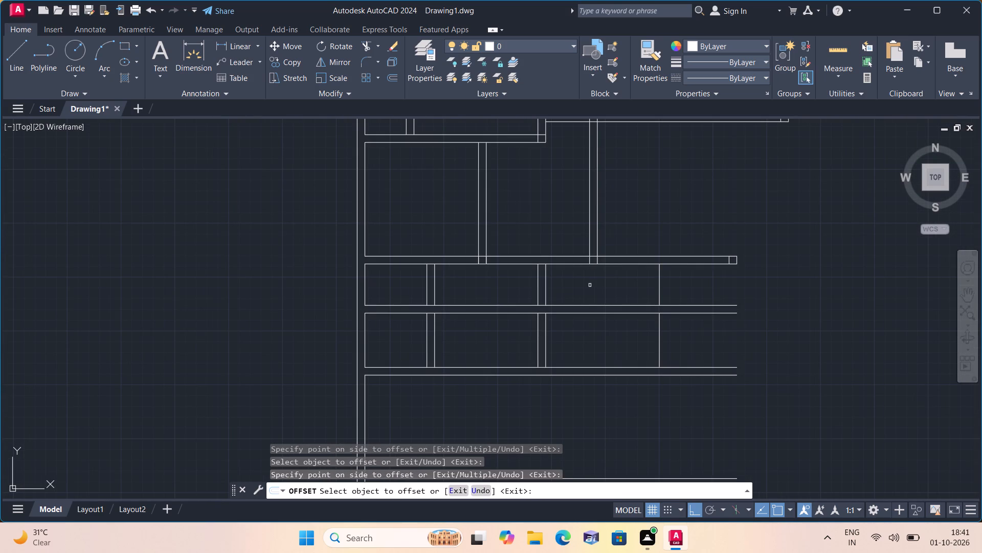
pyautogui.press('space')
# Offset the third partition line in both strips 9" to the right to form the wall thickness.
pyautogui.press('space')
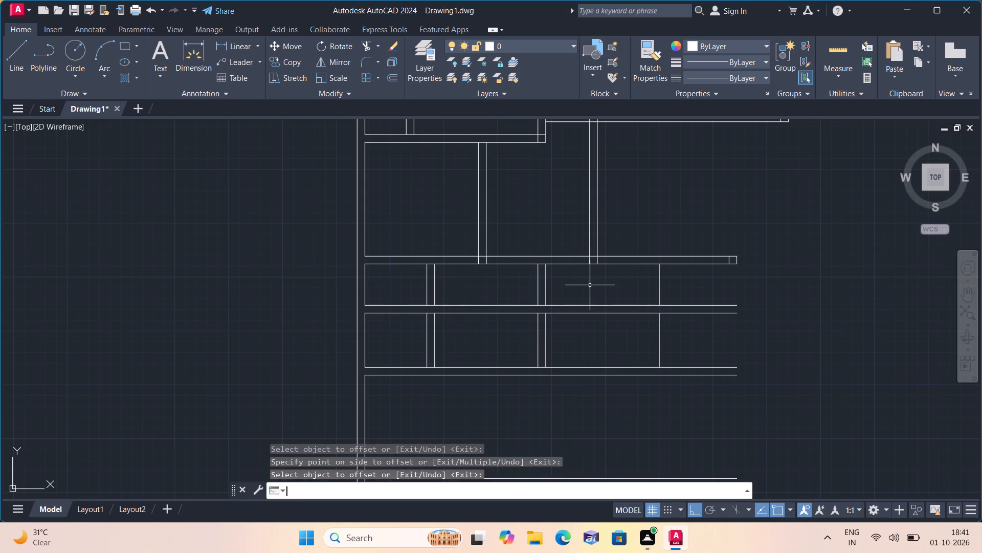
pyautogui.press('9')
pyautogui.hotkey('shift', '"')
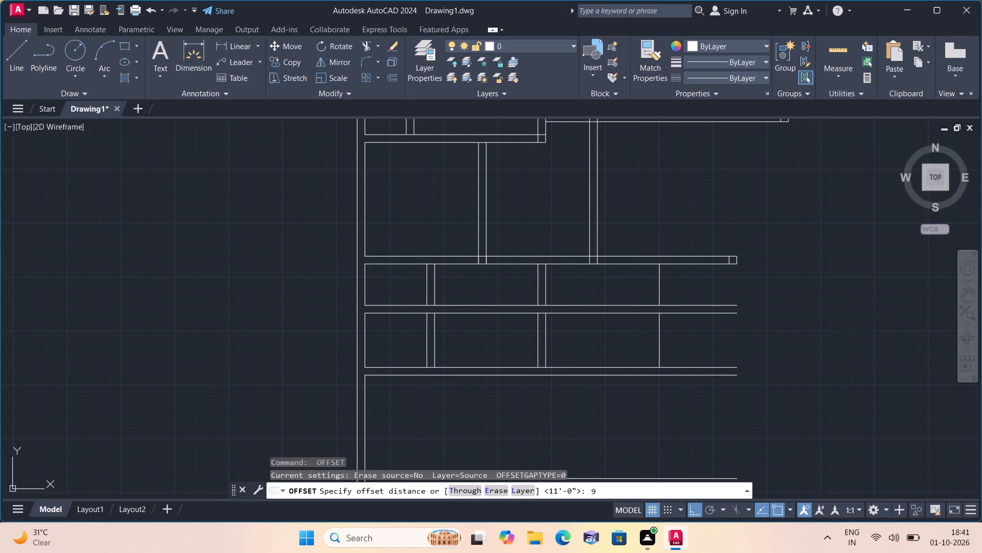
pyautogui.press('space')
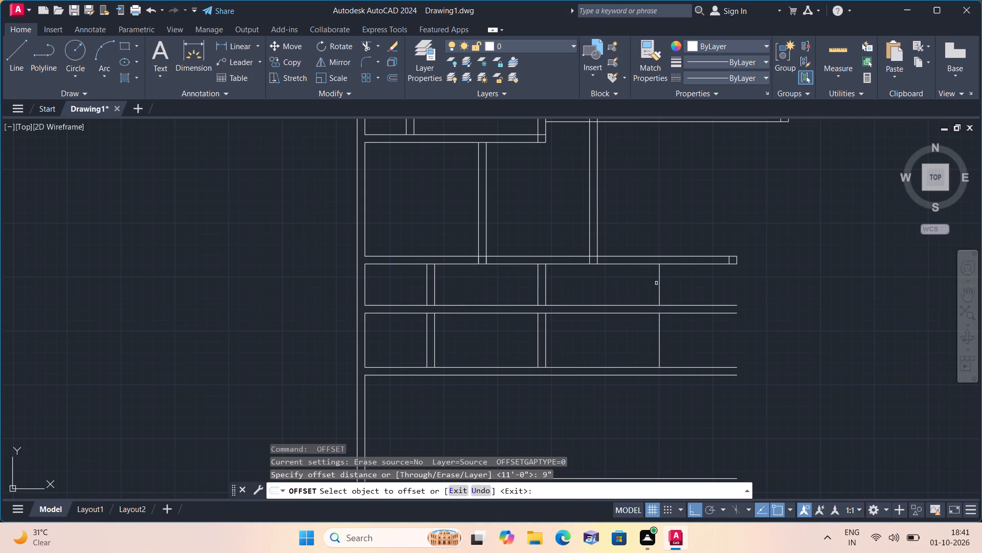
pyautogui.click(660, 285)
pyautogui.click(670, 284)
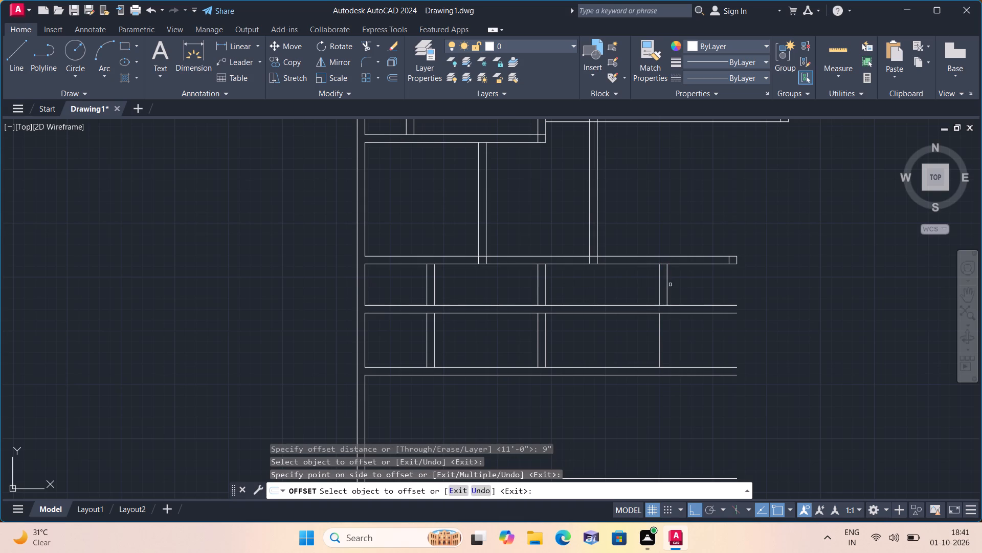
pyautogui.click(659, 318)
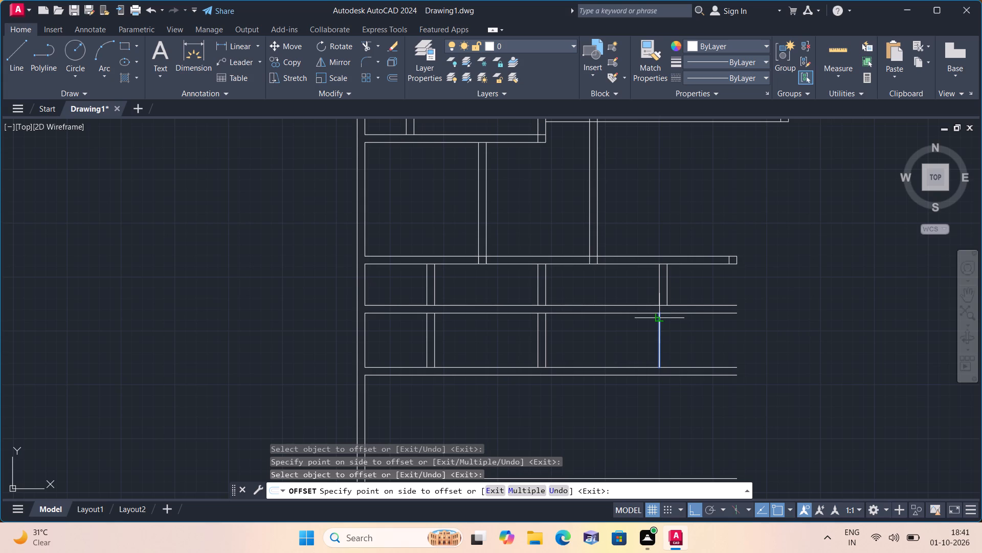
pyautogui.click(676, 321)
pyautogui.scroll(-2, 675, 326)
pyautogui.scroll(2, 676, 326)
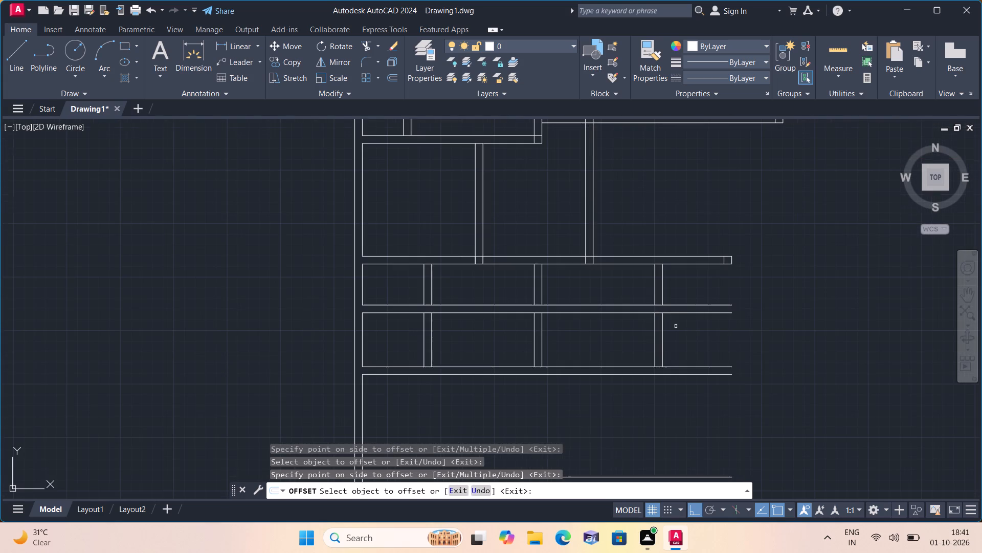
pyautogui.scroll(-2, 676, 326)
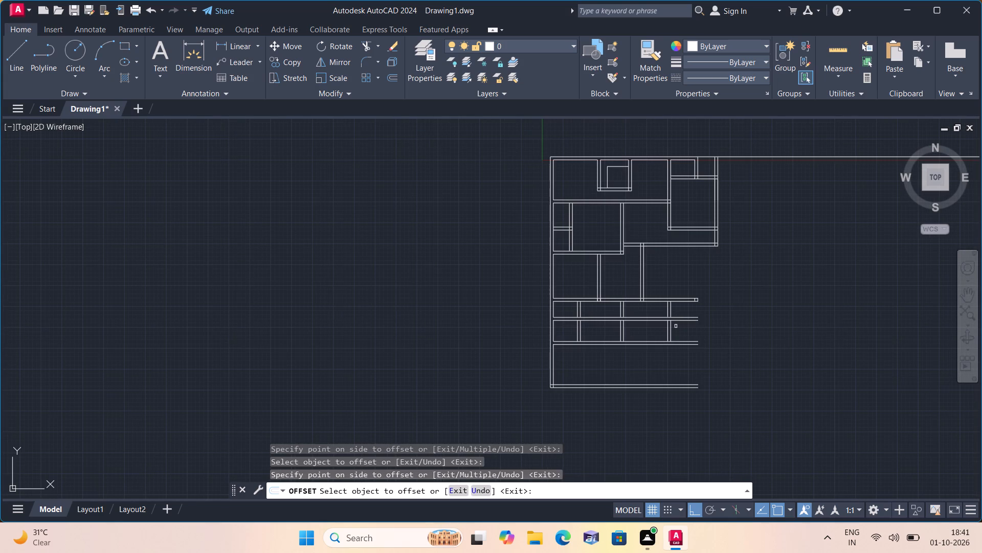
pyautogui.scroll(3, 676, 326)
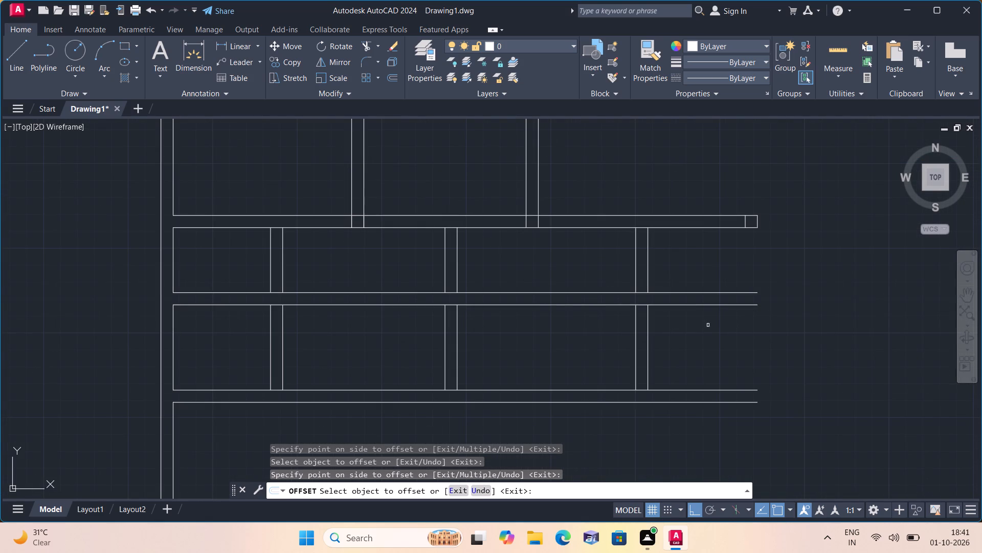
pyautogui.press('Escape')
# Draw two vertical lines across the horizontal wall gap to join both faces of the leftmost partition between the strips.
pyautogui.press('l')
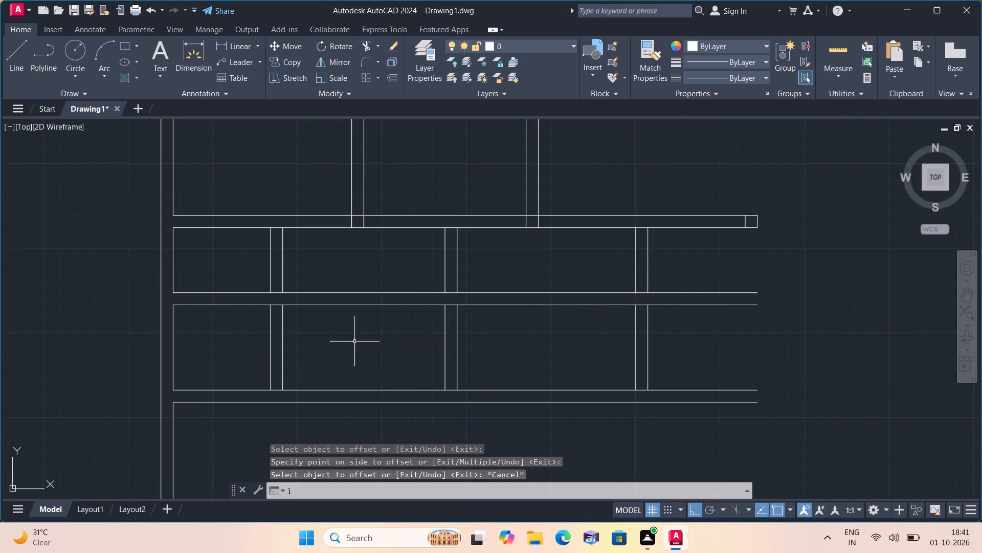
pyautogui.press('space')
pyautogui.scroll(3, 274, 302)
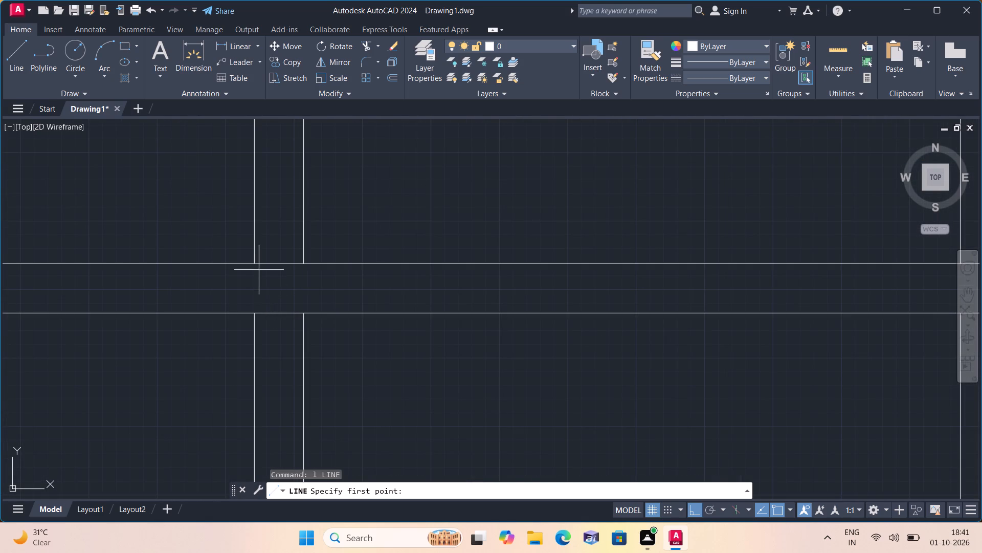
pyautogui.click(256, 262)
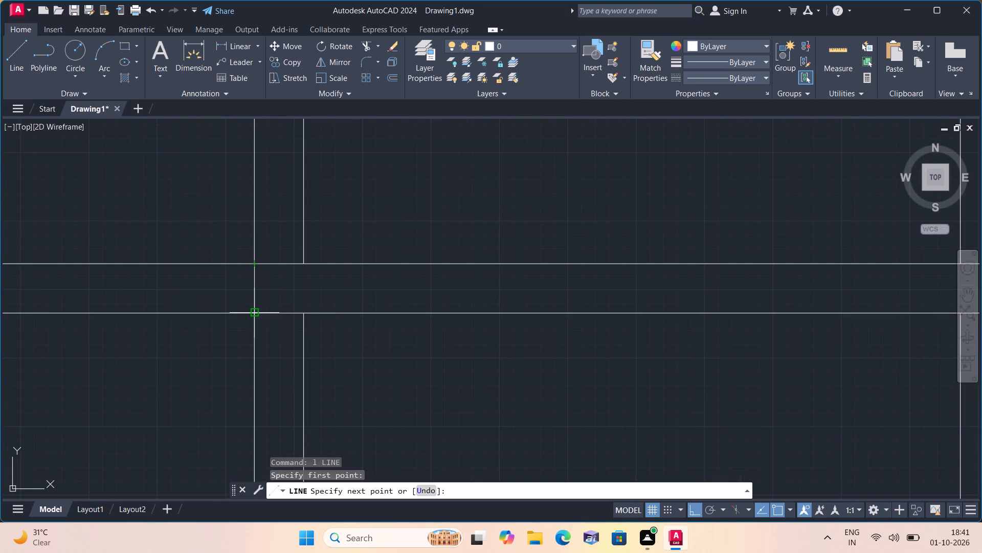
pyautogui.click(252, 312)
pyautogui.press('space')
pyautogui.press('space')
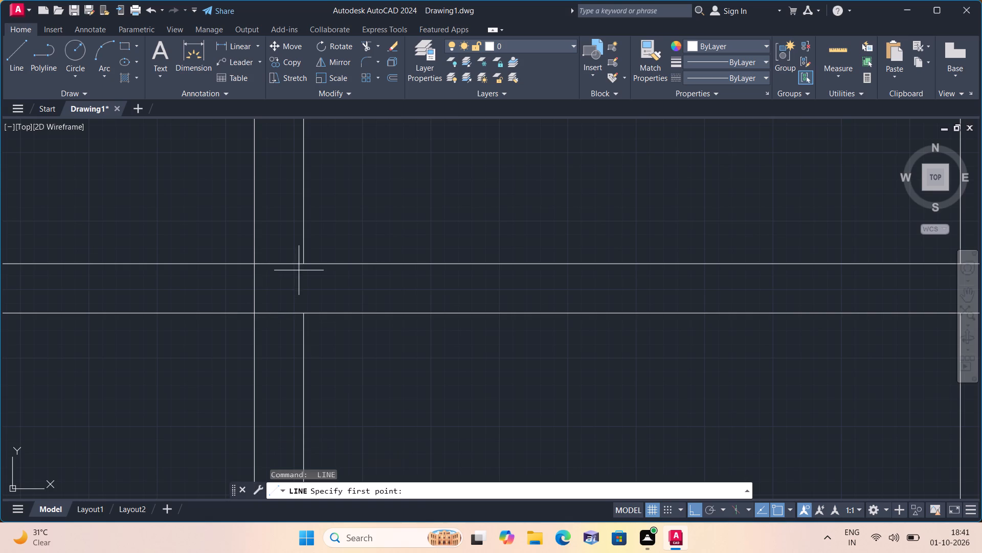
pyautogui.click(303, 265)
pyautogui.click(305, 315)
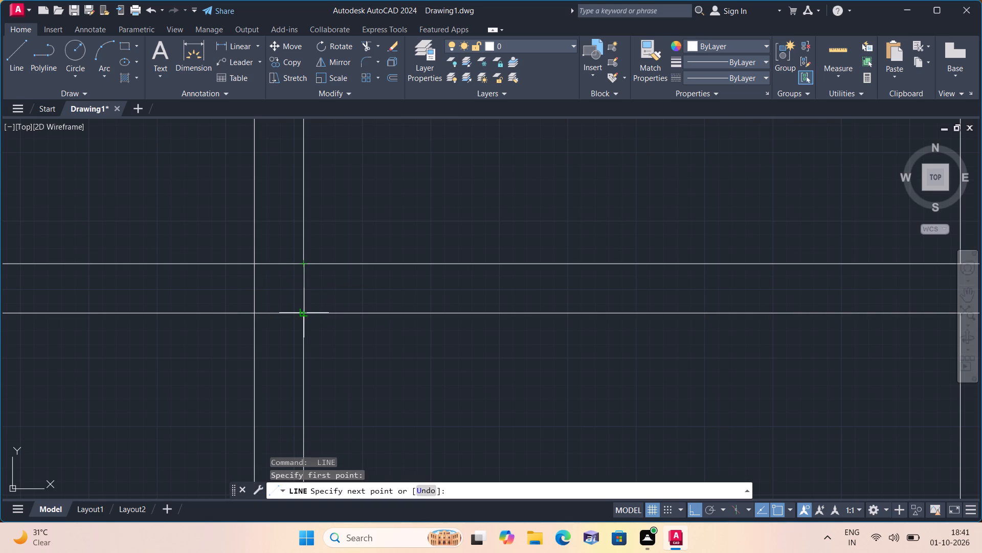
pyautogui.press('space')
# Draw two vertical lines across the horizontal wall gap to join both faces of the second partition between the strips.
pyautogui.scroll(-4, 305, 315)
pyautogui.scroll(4, 411, 303)
pyautogui.press('space')
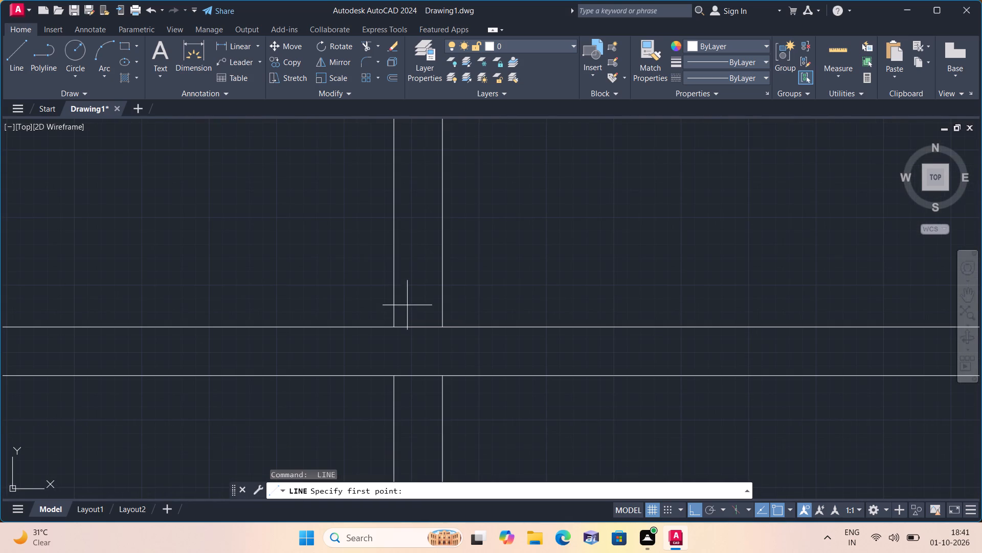
pyautogui.click(394, 325)
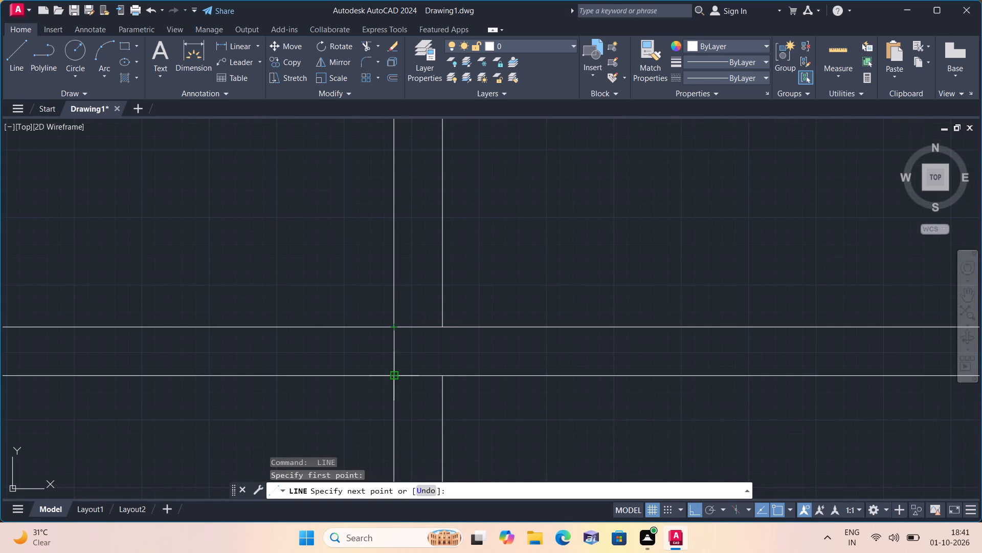
pyautogui.click(397, 379)
pyautogui.press('space')
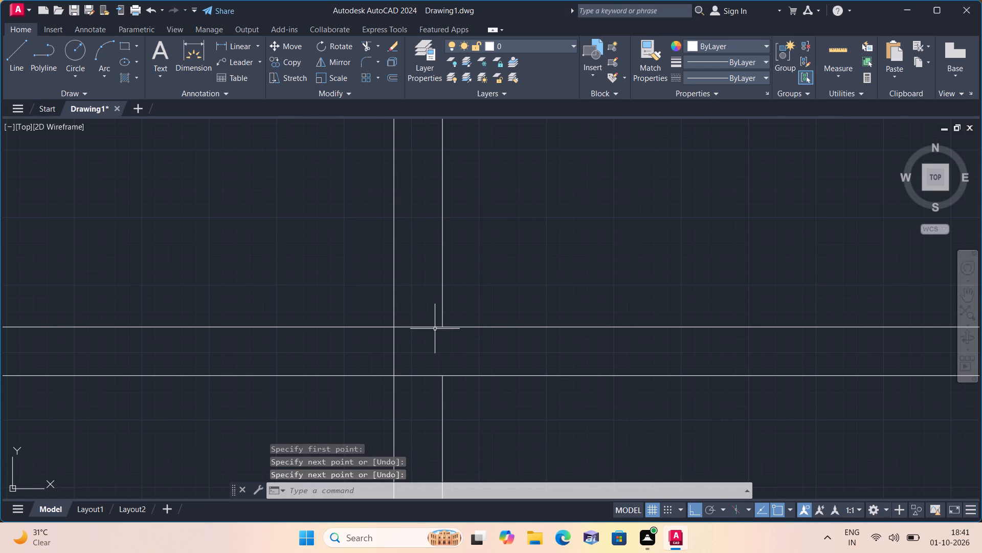
pyautogui.press('space')
pyautogui.click(437, 329)
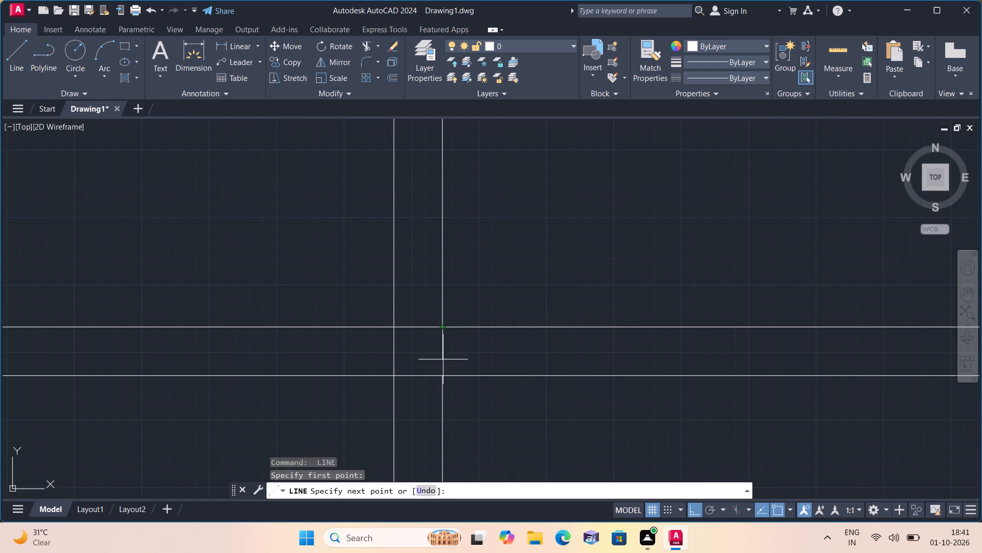
pyautogui.click(443, 382)
pyautogui.press('space')
# Trim away the middle horizontal wall's two lines from the leftmost partition's right face to the third partition, including inside the second partition.
pyautogui.scroll(-2, 443, 367)
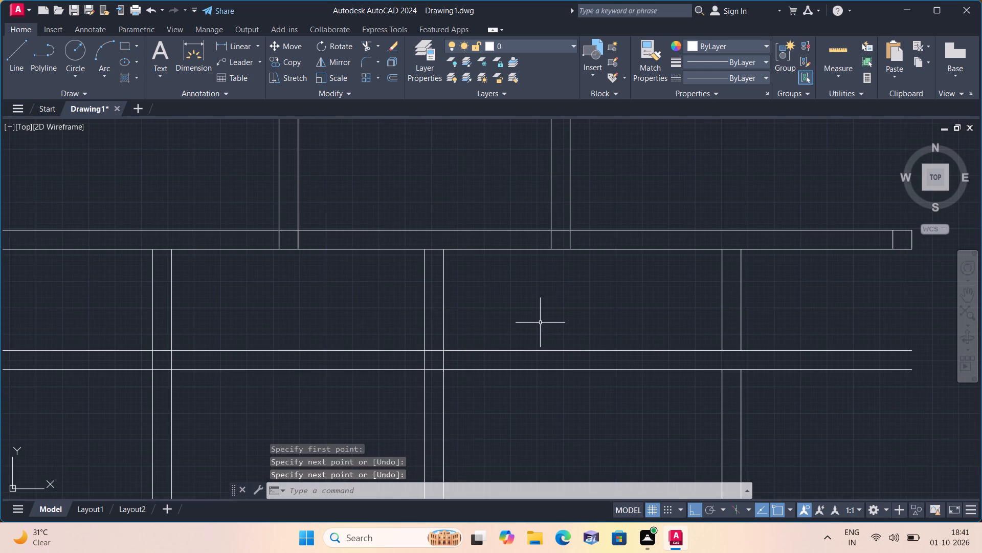
pyautogui.press('t')
pyautogui.scroll(-1, 540, 323)
pyautogui.write('ri')
pyautogui.press('m')
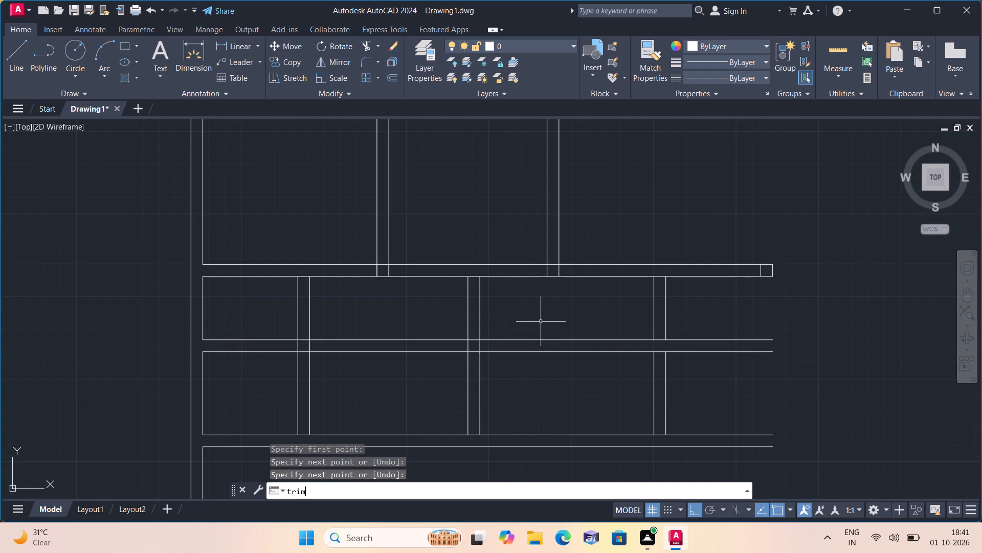
pyautogui.press('space')
pyautogui.click(416, 323)
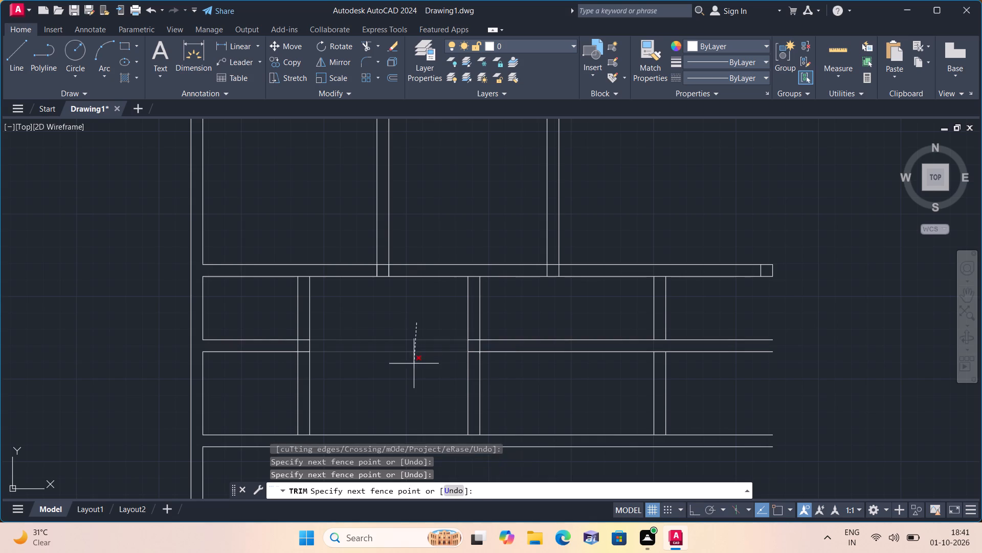
pyautogui.click(414, 366)
pyautogui.scroll(4, 459, 336)
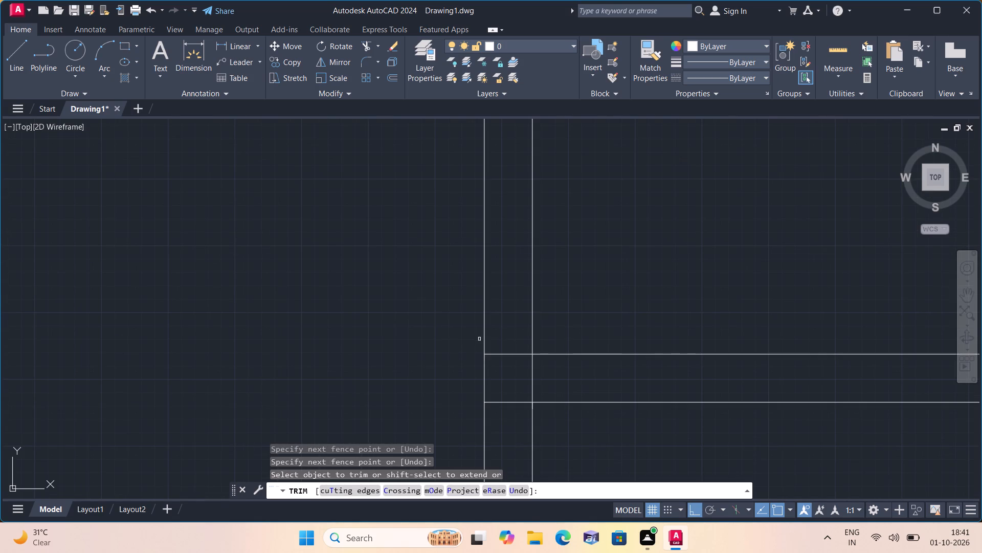
pyautogui.click(501, 345)
pyautogui.click(518, 403)
pyautogui.scroll(-3, 536, 347)
pyautogui.click(581, 325)
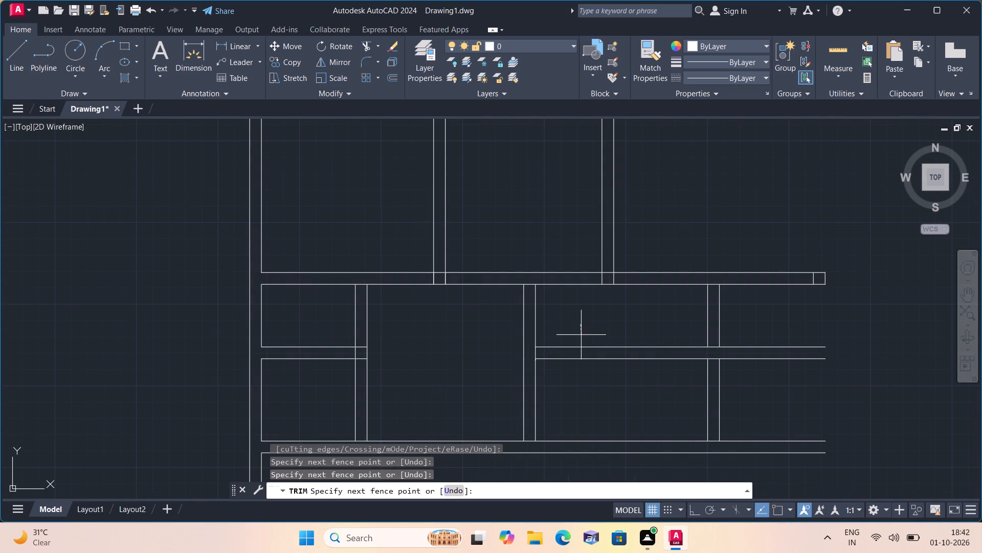
pyautogui.click(590, 365)
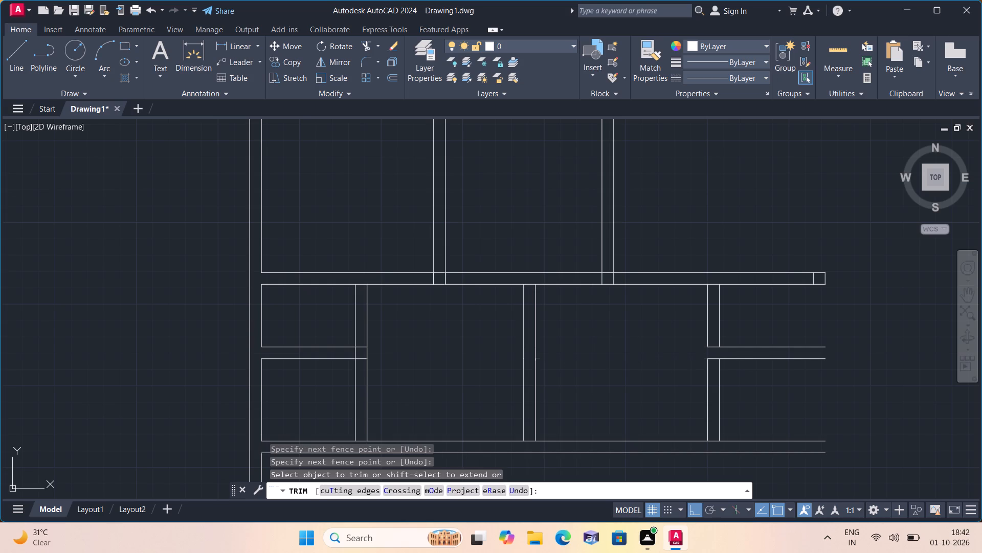
pyautogui.press('Escape')
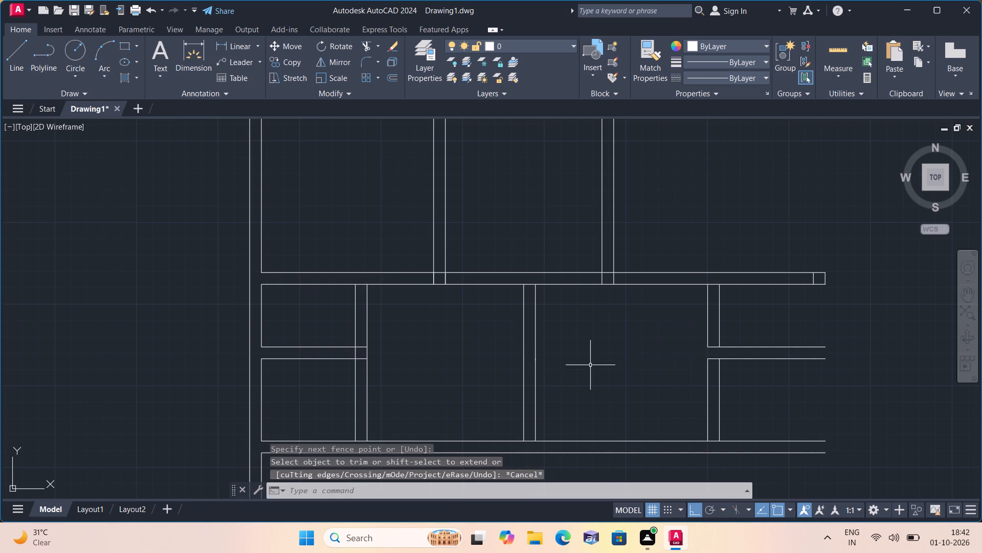
# Draw two vertical lines across the horizontal wall gap to join both faces of the third partition.
pyautogui.press('l')
pyautogui.press('space')
pyautogui.scroll(2, 669, 352)
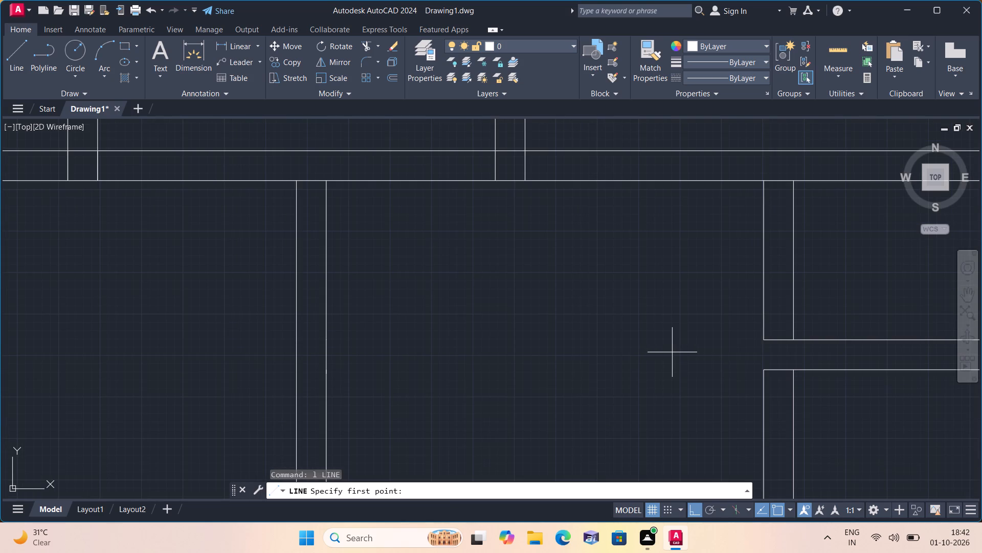
pyautogui.moveTo(762, 339); pyautogui.dragTo(762, 346)
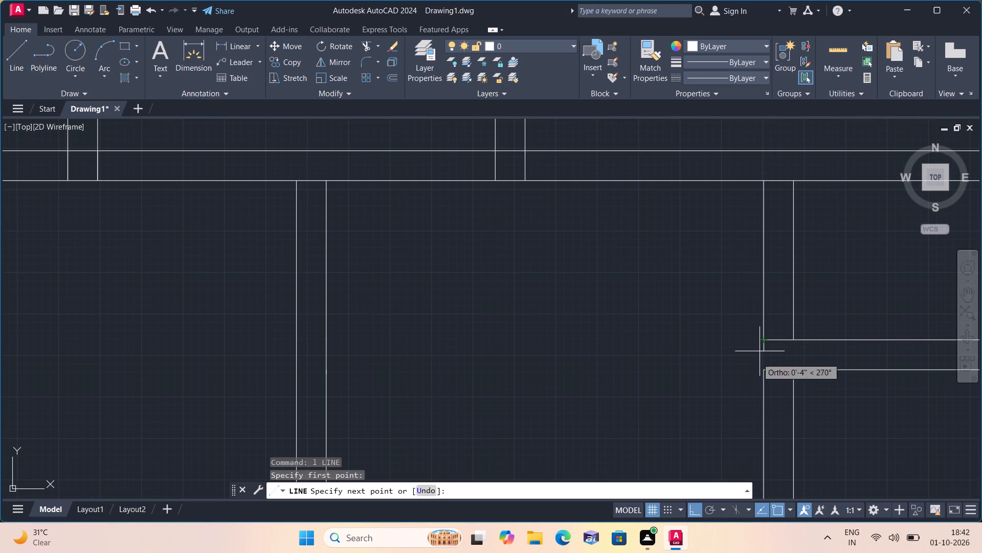
pyautogui.click(761, 370)
pyautogui.press('space')
pyautogui.press('space')
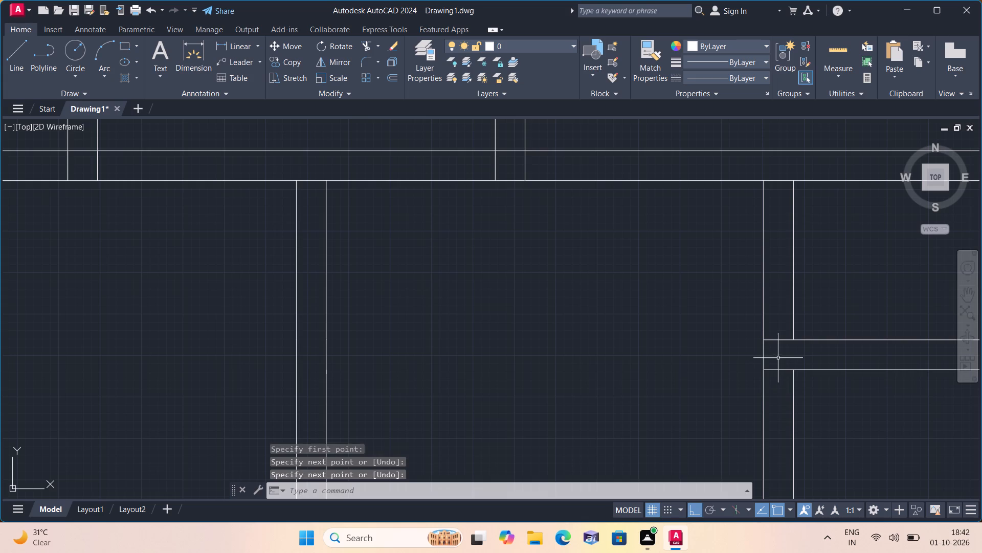
pyautogui.click(792, 341)
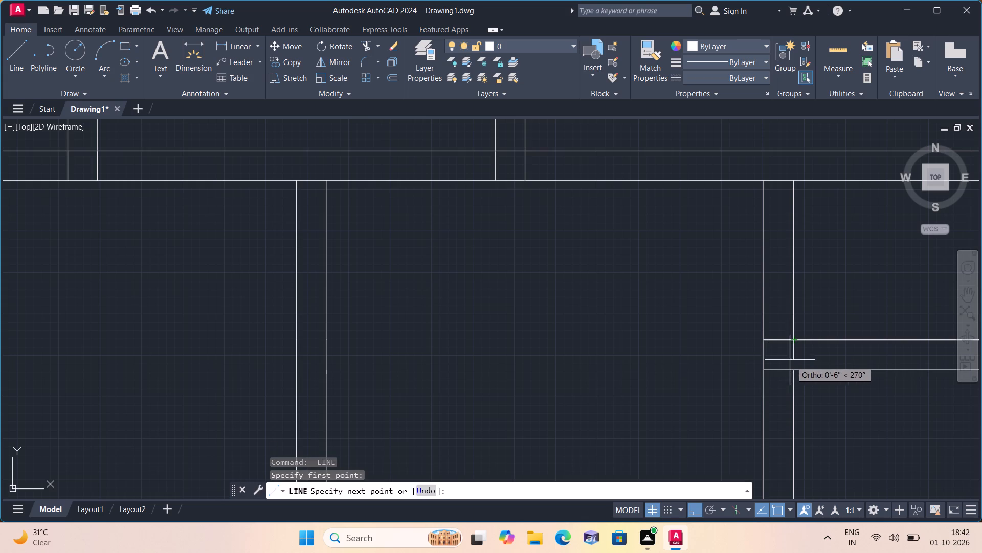
pyautogui.click(792, 374)
pyautogui.press('space')
# Examine the lower part of the floor plan around the partitioned rooms and the open right wall ends.
pyautogui.scroll(-1, 772, 361)
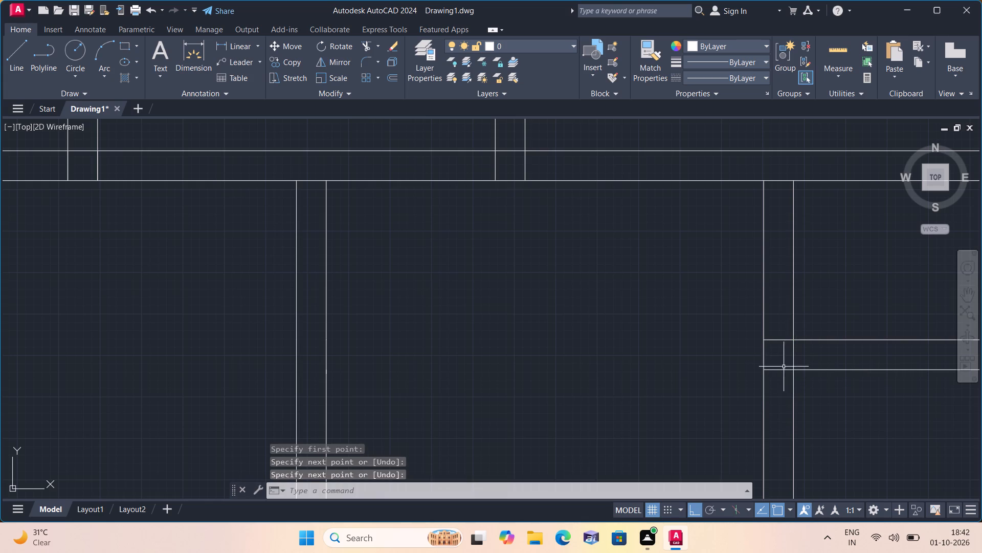
pyautogui.scroll(-2, 772, 360)
pyautogui.scroll(-2, 658, 348)
pyautogui.scroll(2, 658, 348)
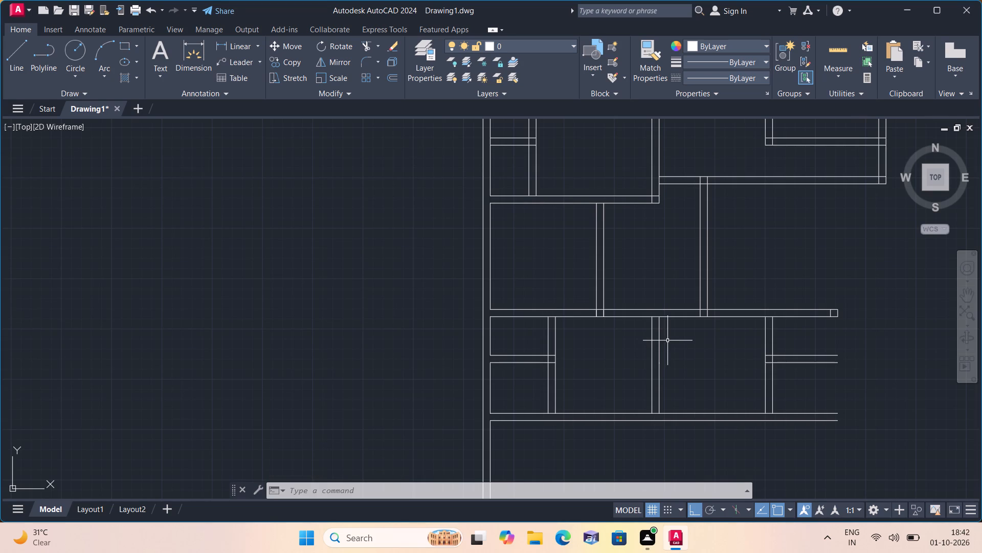
pyautogui.moveTo(674, 337); pyautogui.dragTo(534, 329, button='middle')
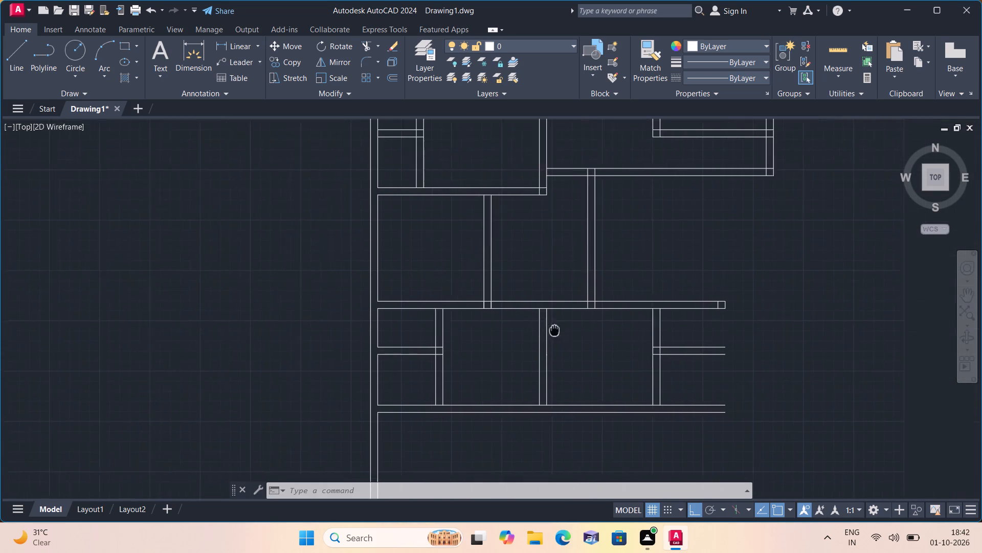
pyautogui.moveTo(534, 329); pyautogui.dragTo(522, 331, button='middle')
pyautogui.scroll(-1, 507, 333)
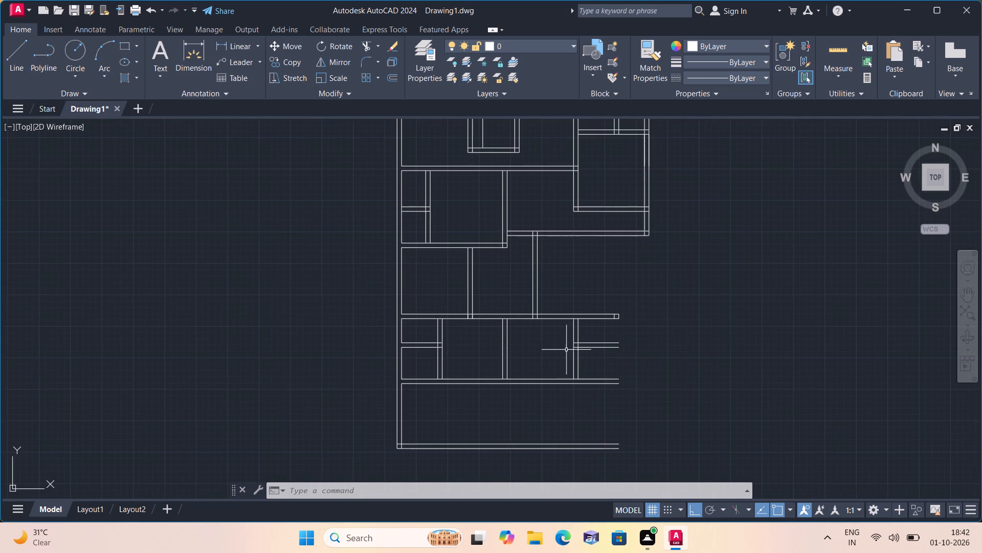
pyautogui.scroll(2, 626, 361)
pyautogui.moveTo(623, 361); pyautogui.dragTo(601, 368, button='middle')
pyautogui.scroll(-1, 623, 361)
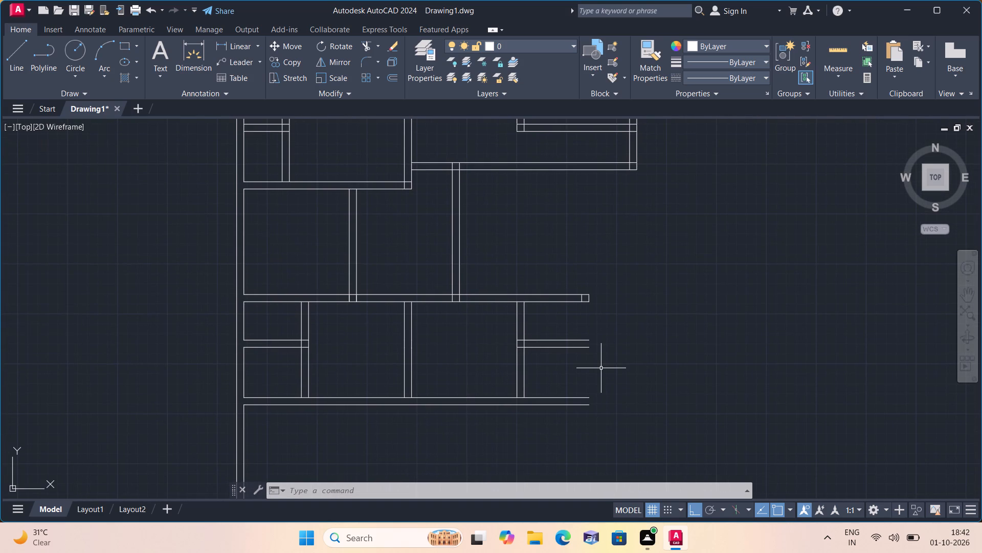
# Offset the right face of the third partition 11' to the right in both the lower and upper strips.
pyautogui.press('o')
pyautogui.scroll(1, 601, 368)
pyautogui.write('ff')
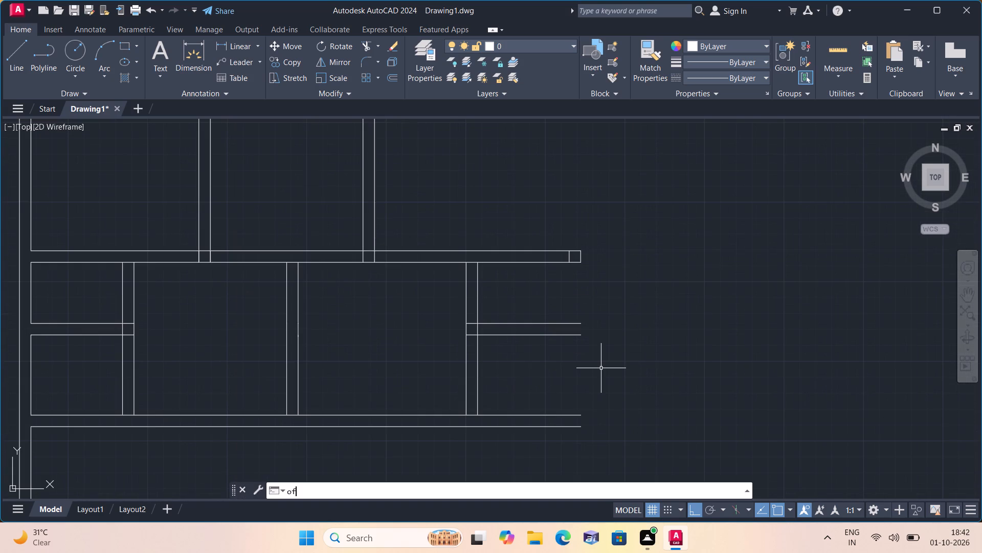
pyautogui.press('space')
pyautogui.scroll(-2, 601, 368)
pyautogui.write("11'")
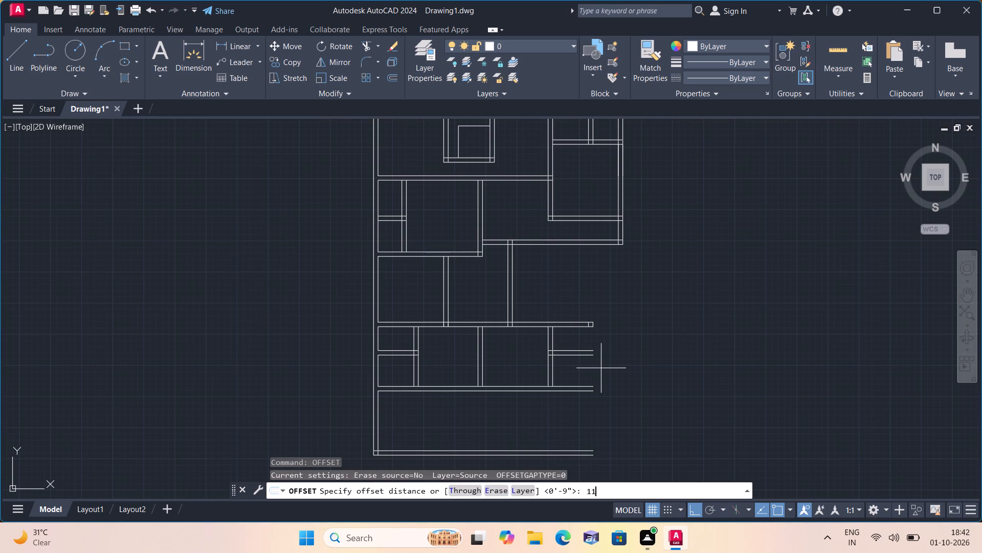
pyautogui.press('space')
pyautogui.scroll(1, 559, 360)
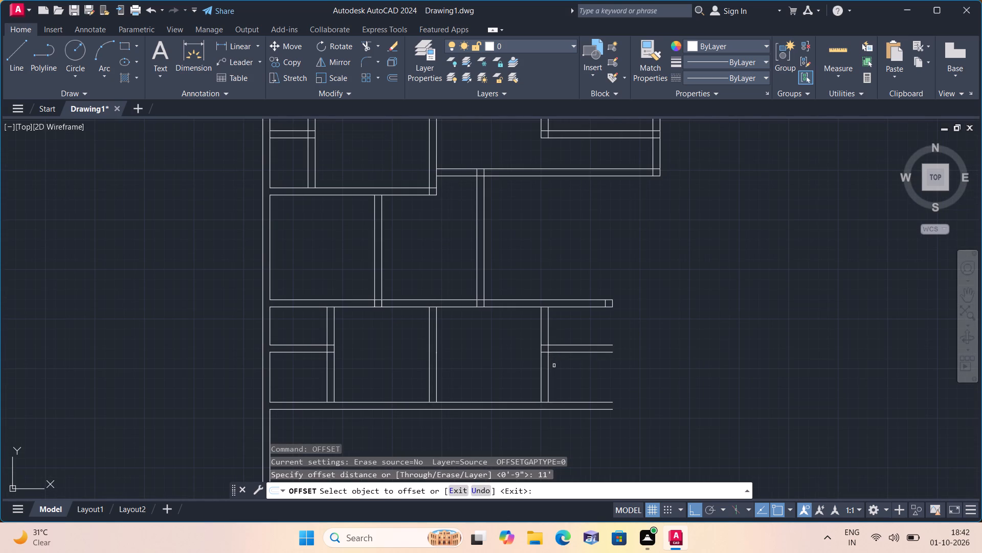
pyautogui.click(549, 366)
pyautogui.click(631, 359)
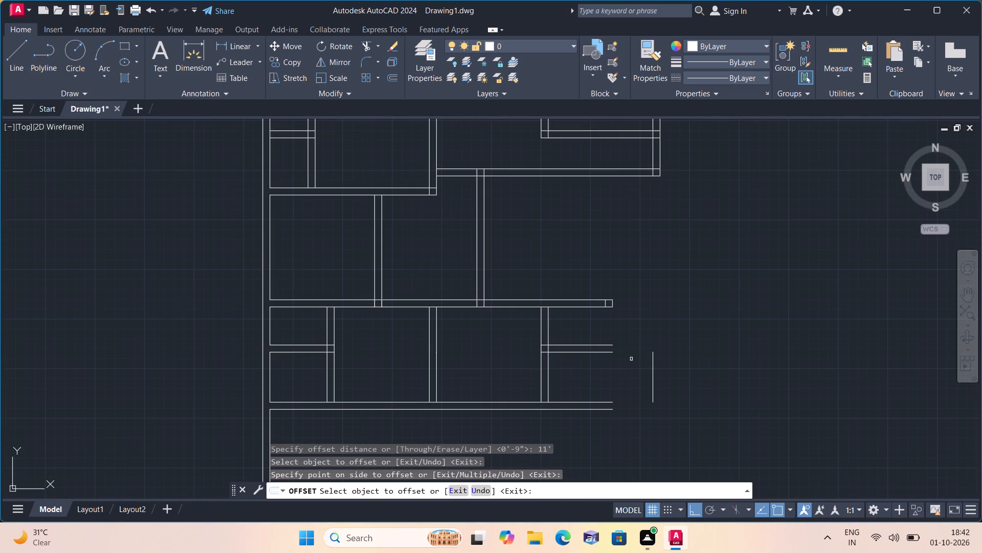
pyautogui.click(547, 324)
pyautogui.click(620, 323)
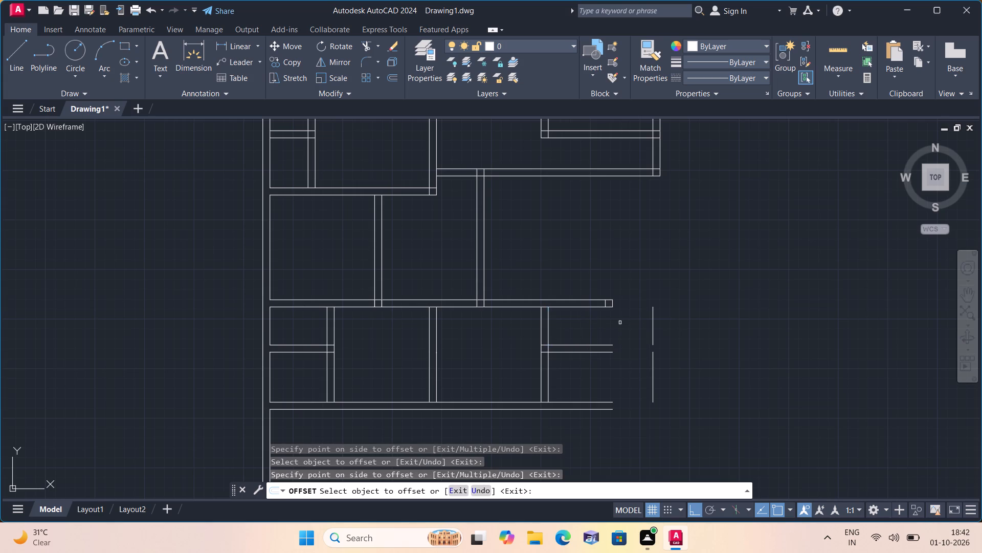
pyautogui.scroll(-1, 620, 323)
pyautogui.press('space')
# Offset the two new vertical line segments 9" outward to form the partitioned strip's right wall.
pyautogui.press('space')
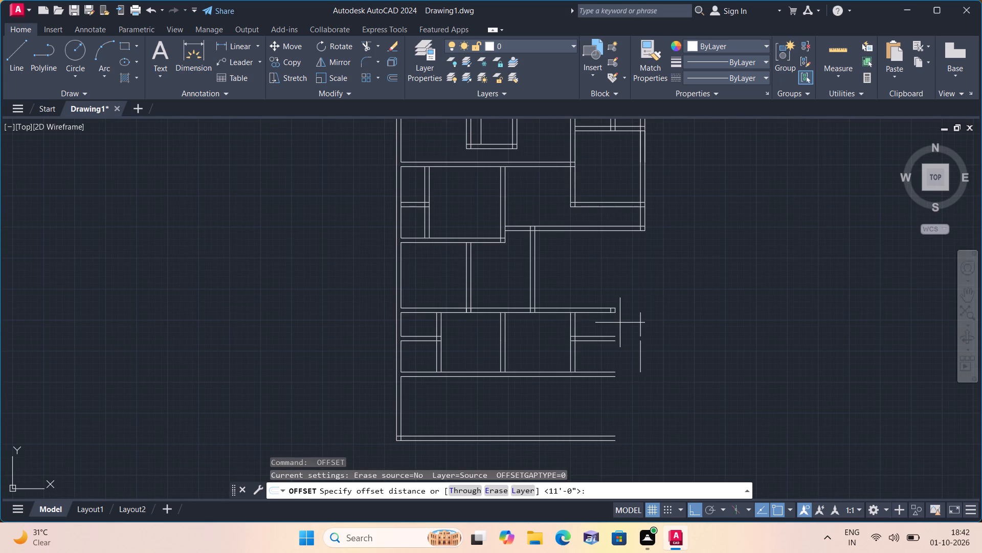
pyautogui.write('9"')
pyautogui.press('space')
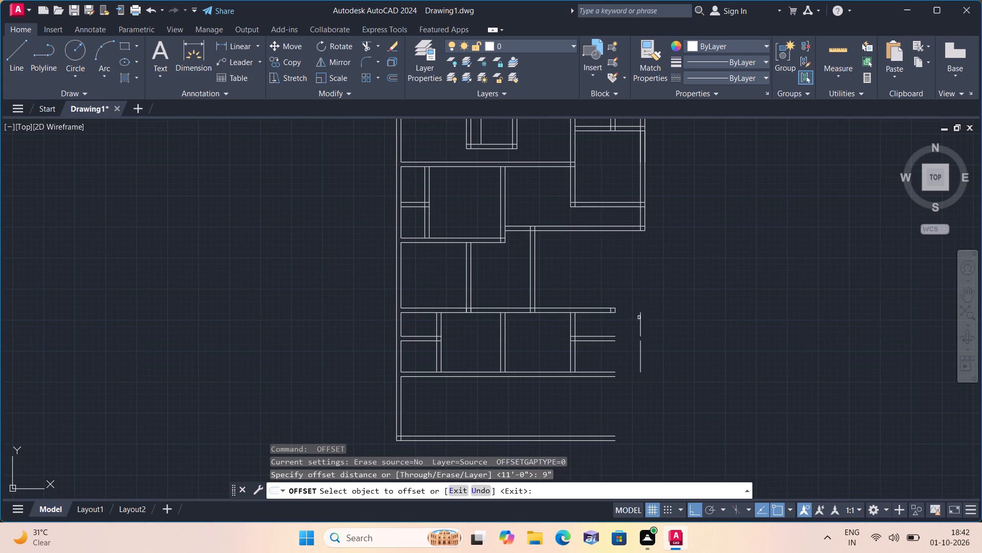
pyautogui.scroll(2, 639, 324)
pyautogui.click(639, 324)
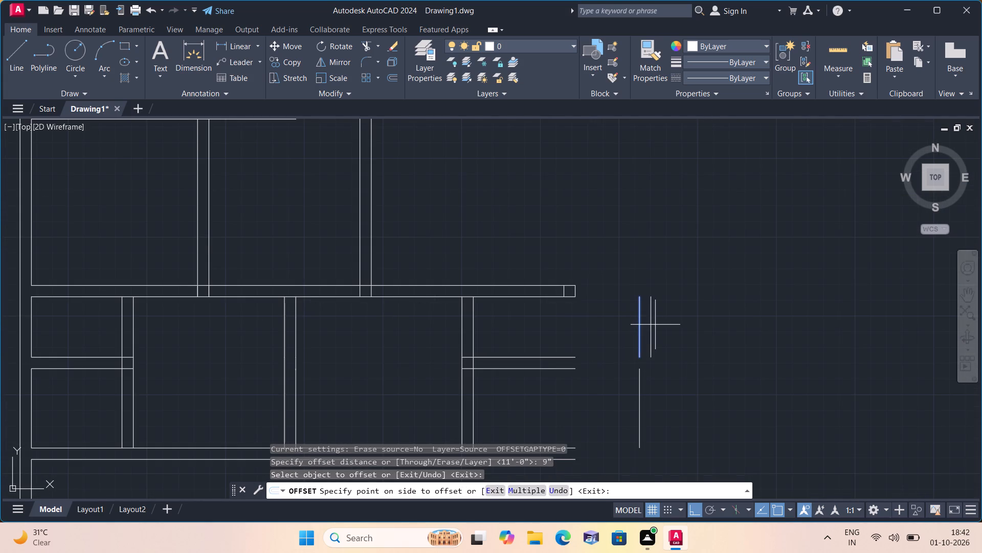
pyautogui.click(657, 325)
pyautogui.click(640, 376)
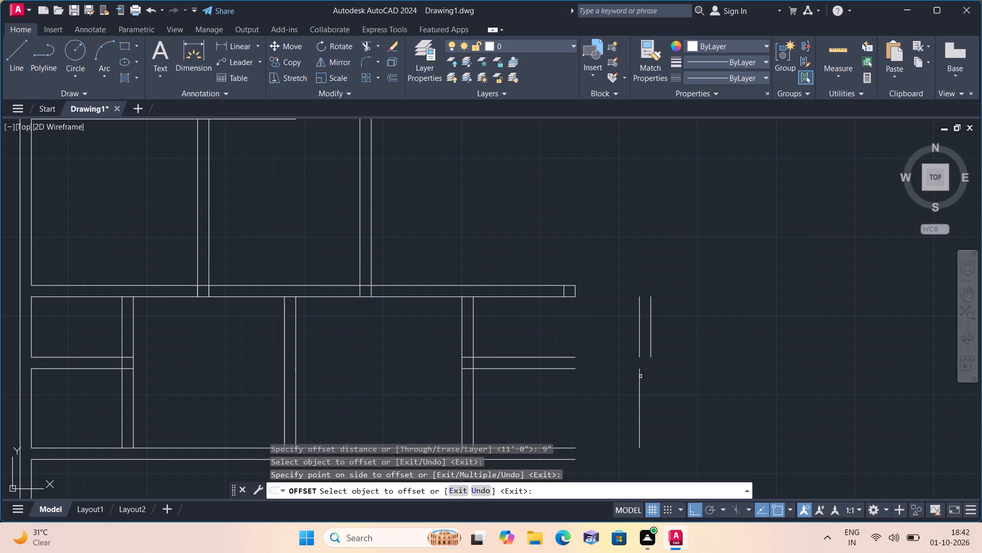
pyautogui.click(685, 373)
pyautogui.scroll(-3, 688, 369)
pyautogui.press('space')
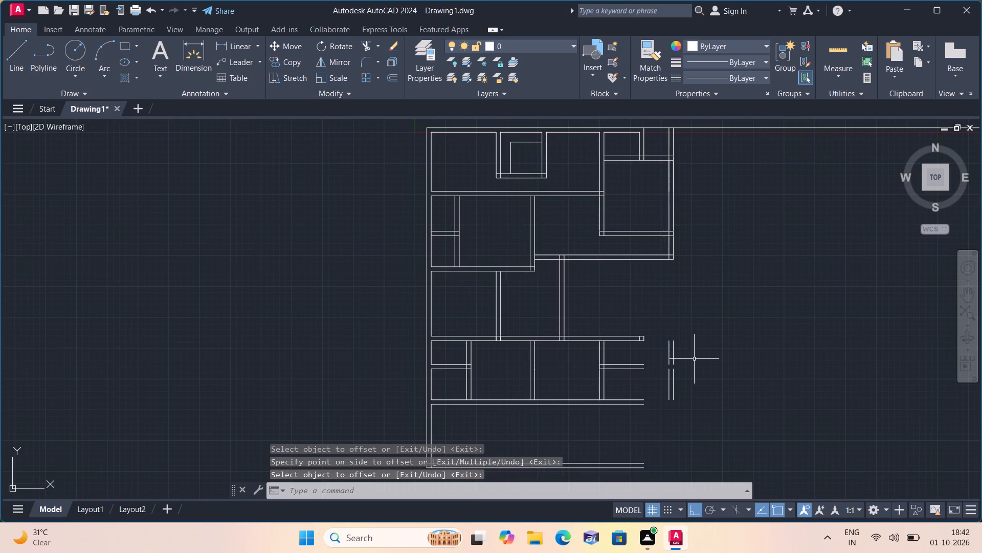
# Delete the two short horizontal wall lines running right from the third partition.
pyautogui.scroll(-3, 695, 356)
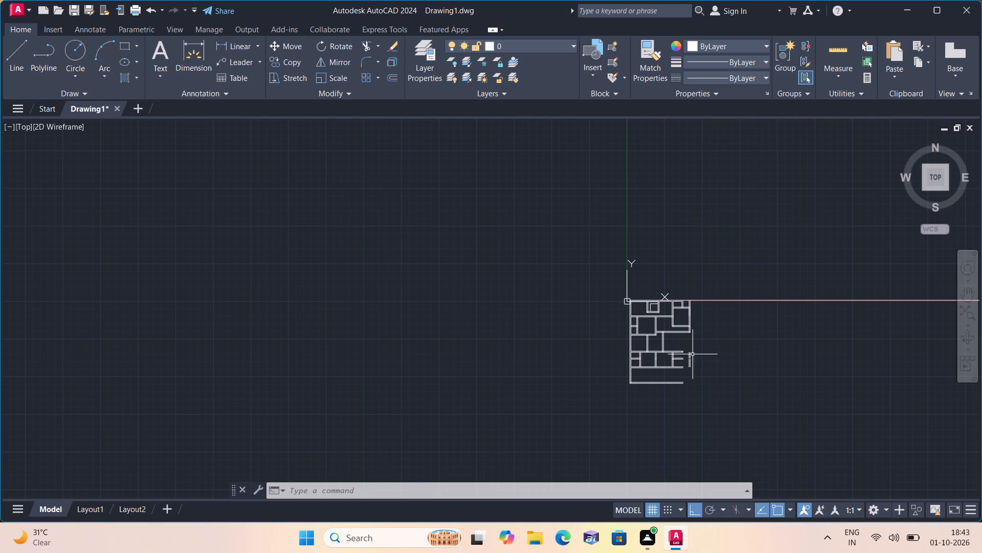
pyautogui.scroll(3, 682, 341)
pyautogui.moveTo(684, 356); pyautogui.dragTo(635, 314, button='middle')
pyautogui.scroll(1, 633, 312)
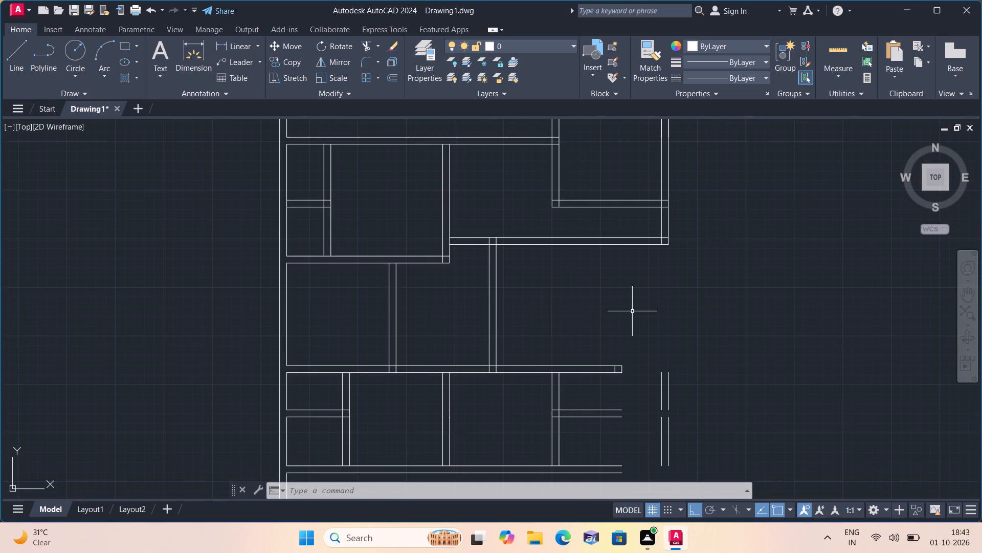
pyautogui.scroll(2, 574, 400)
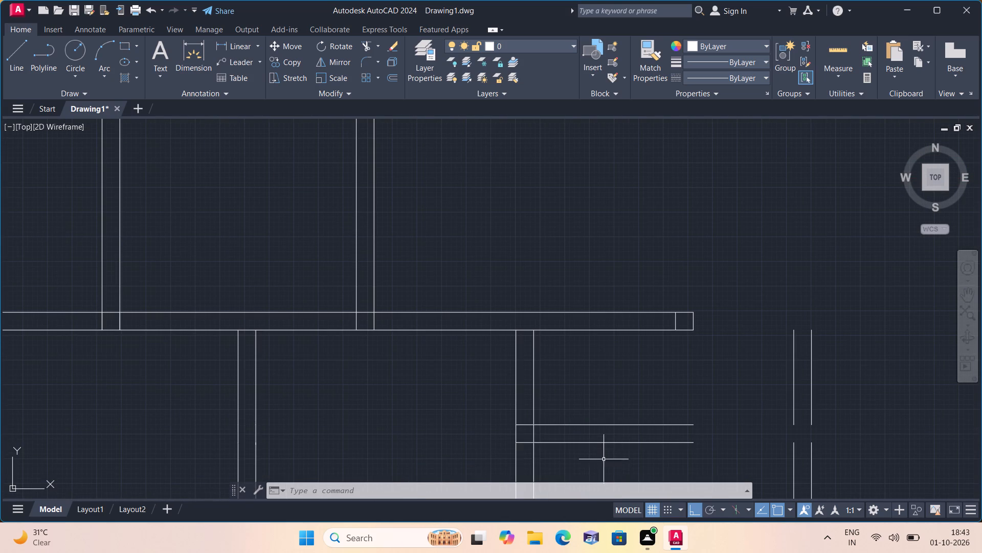
pyautogui.moveTo(604, 458); pyautogui.dragTo(601, 380, button='middle')
pyautogui.scroll(-1, 596, 395)
pyautogui.click(618, 406)
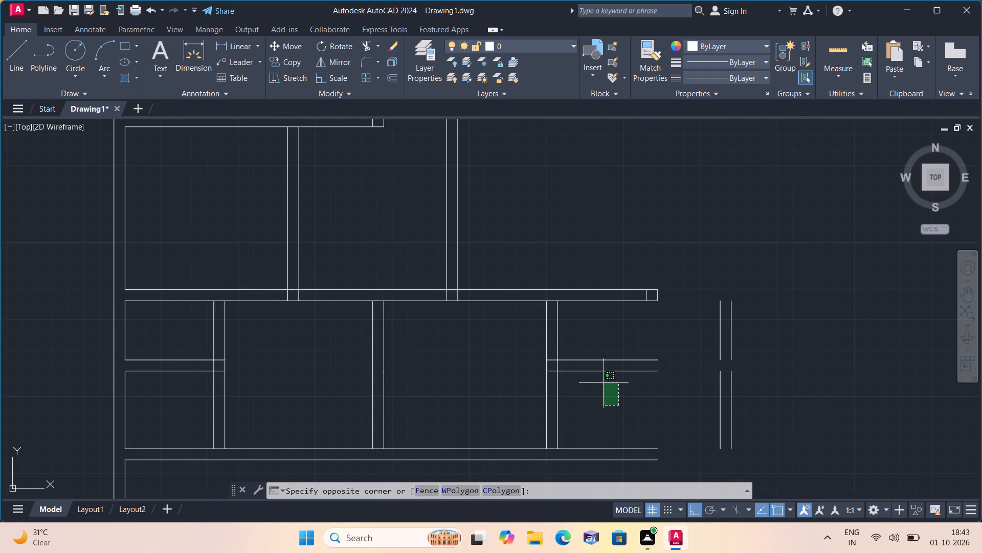
pyautogui.click(591, 349)
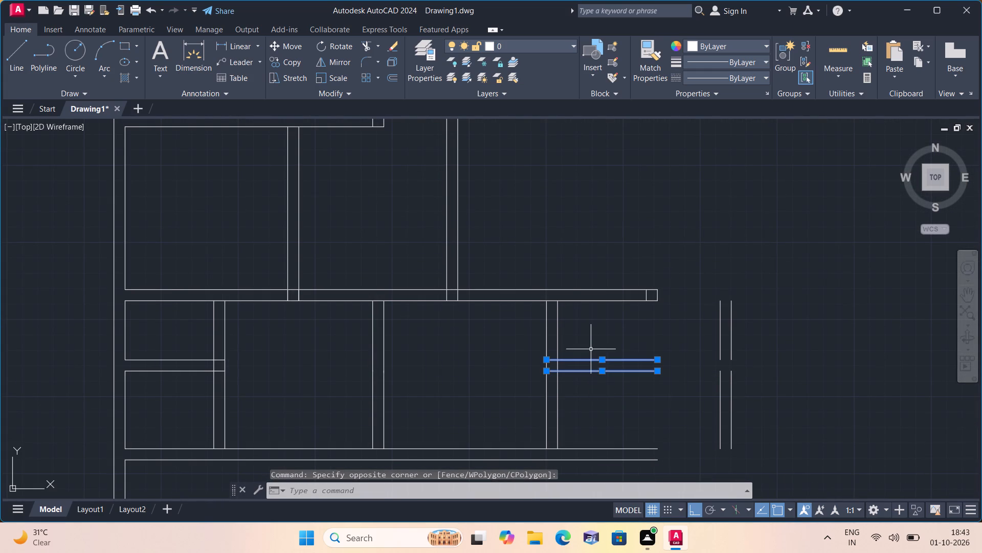
pyautogui.press('Delete')
# Extend the lower line of the horizontal wall above the partitioned rooms to the new right wall's inner line.
pyautogui.scroll(-1, 591, 349)
pyautogui.scroll(1, 591, 349)
pyautogui.write('exte')
pyautogui.press('space')
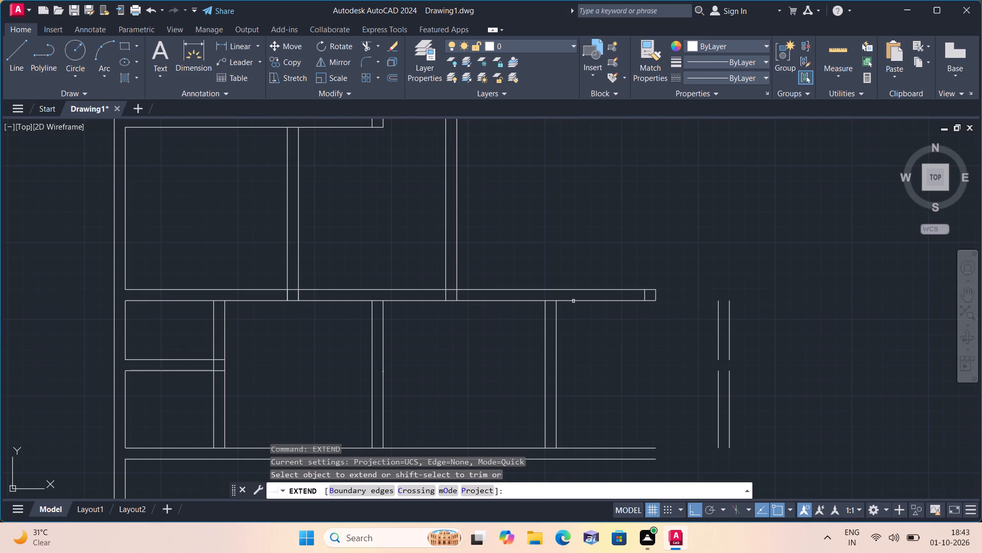
pyautogui.click(585, 278)
pyautogui.click(661, 366)
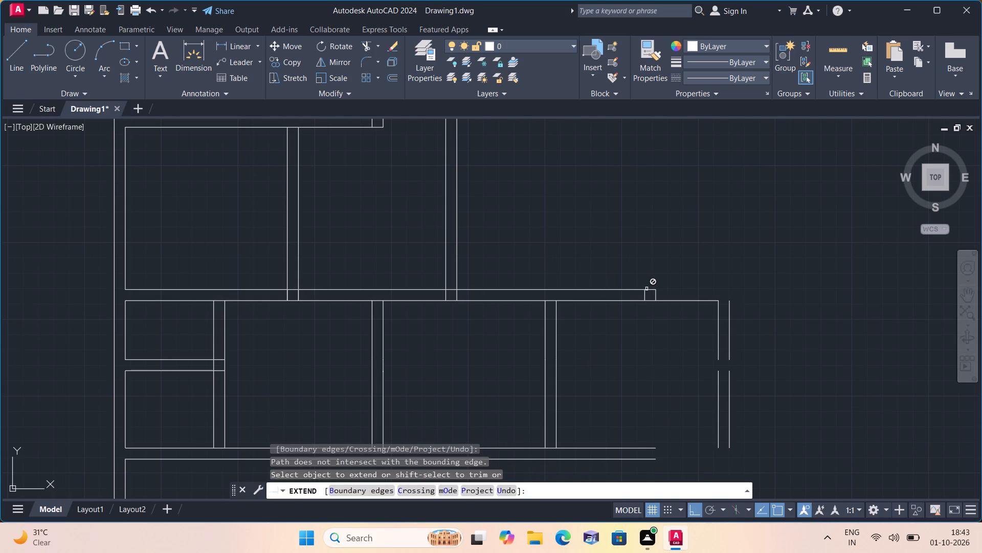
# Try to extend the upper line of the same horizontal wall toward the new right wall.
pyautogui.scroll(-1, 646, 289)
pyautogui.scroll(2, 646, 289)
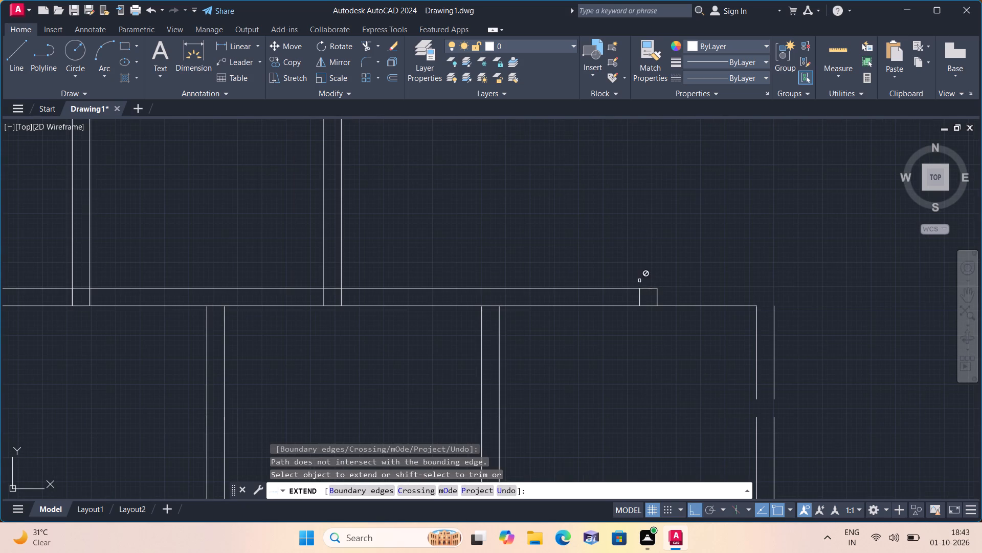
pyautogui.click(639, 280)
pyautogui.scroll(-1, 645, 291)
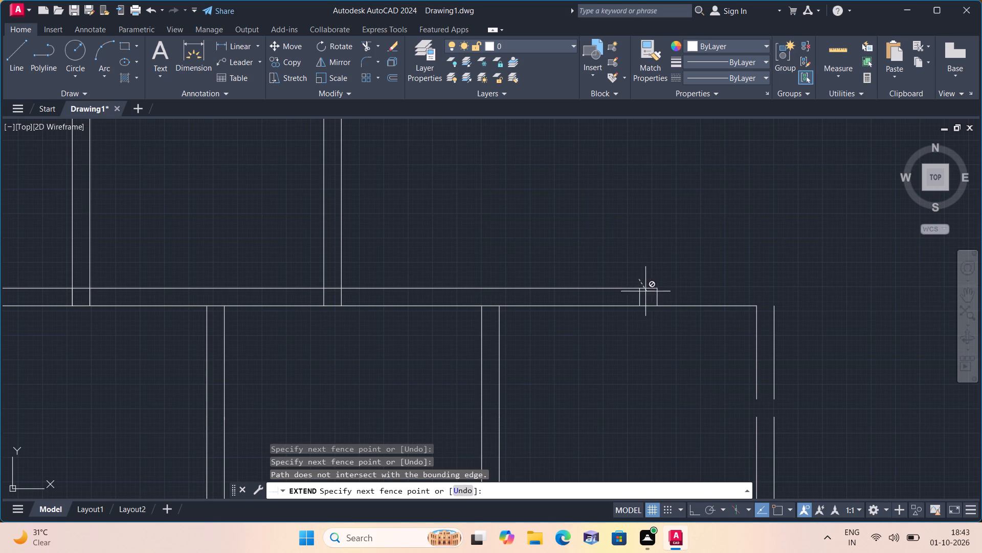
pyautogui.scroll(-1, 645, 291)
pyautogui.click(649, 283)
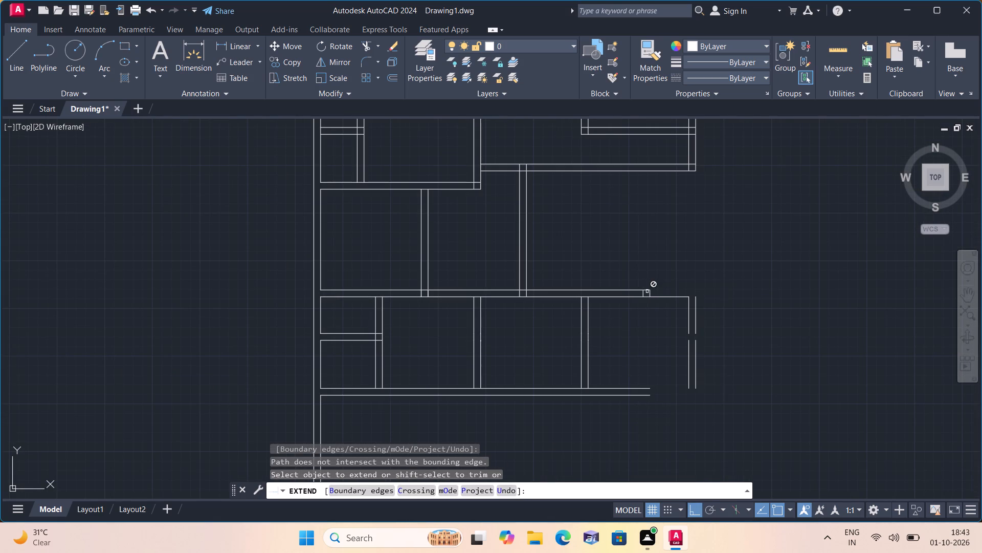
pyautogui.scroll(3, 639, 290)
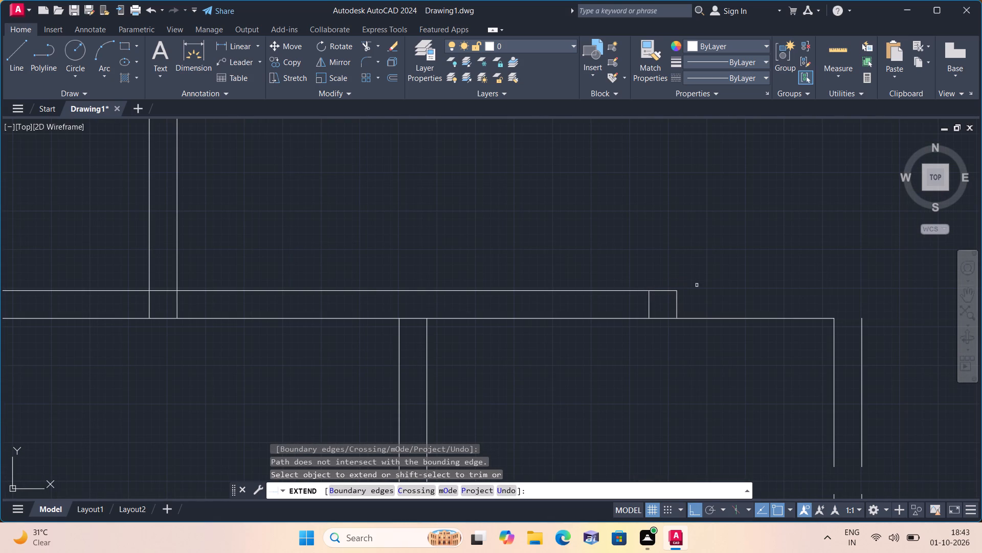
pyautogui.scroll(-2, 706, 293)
# Extend the new right wall's lower segments upward, the inner across its gap and the outer to the stepped wall above.
pyautogui.moveTo(719, 337); pyautogui.dragTo(705, 291, button='middle')
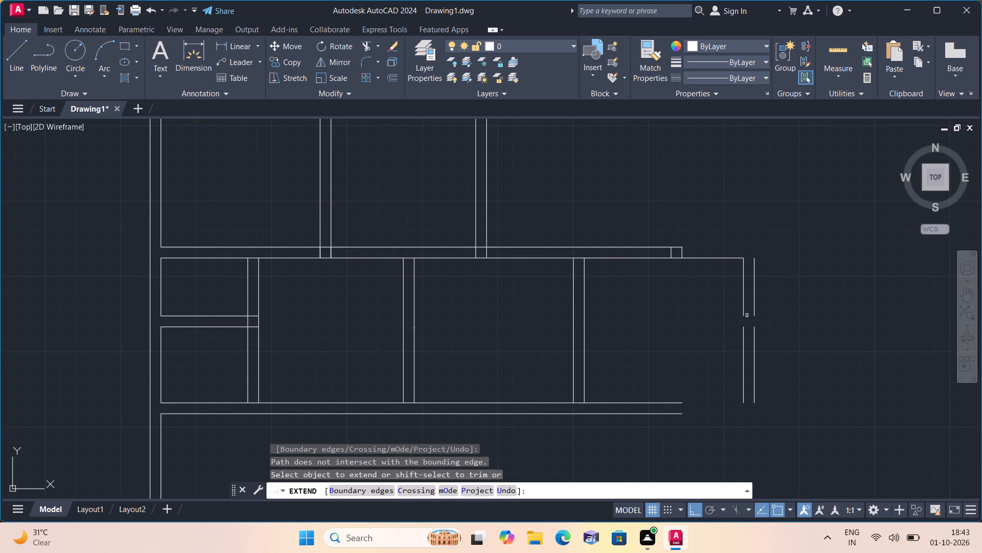
pyautogui.scroll(-1, 748, 315)
pyautogui.click(772, 308)
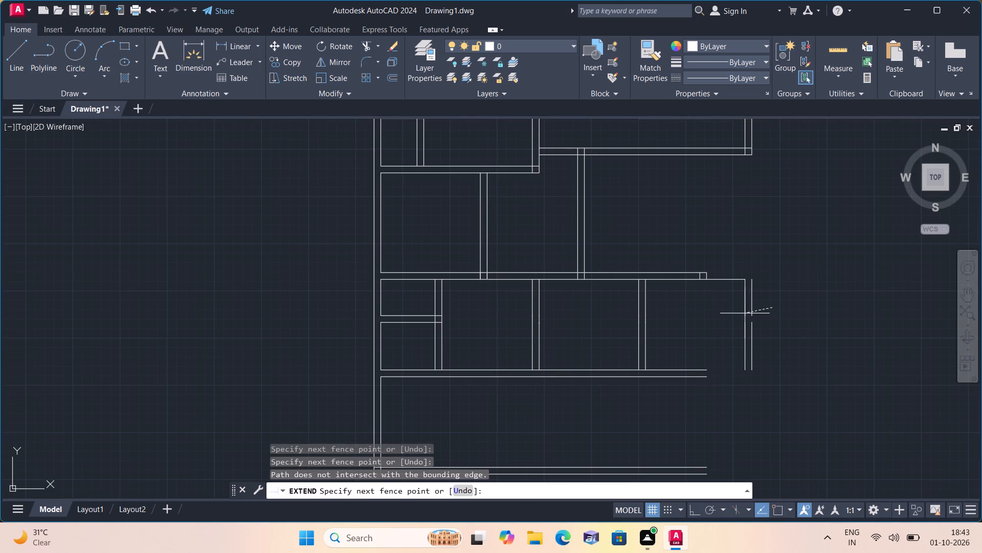
pyautogui.click(736, 316)
pyautogui.scroll(2, 748, 331)
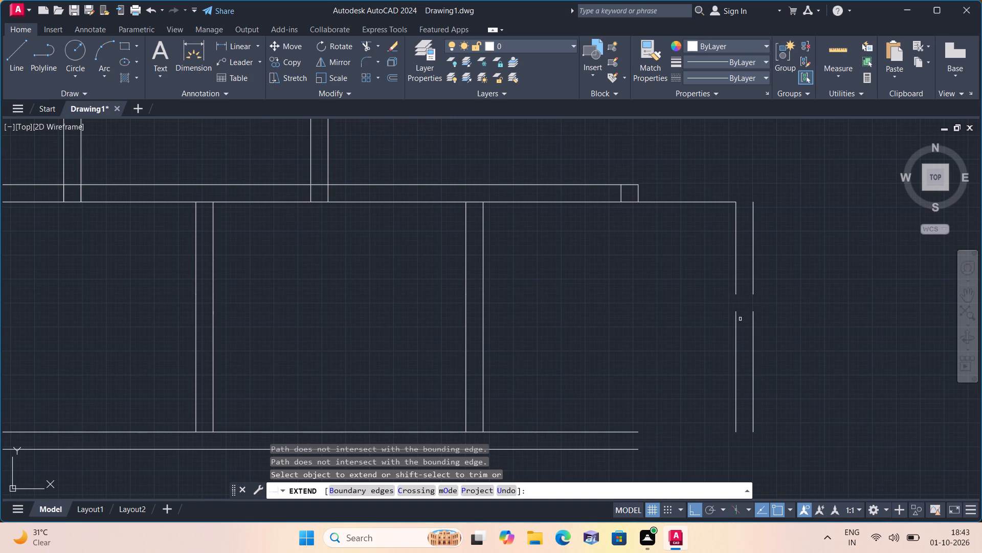
pyautogui.click(736, 316)
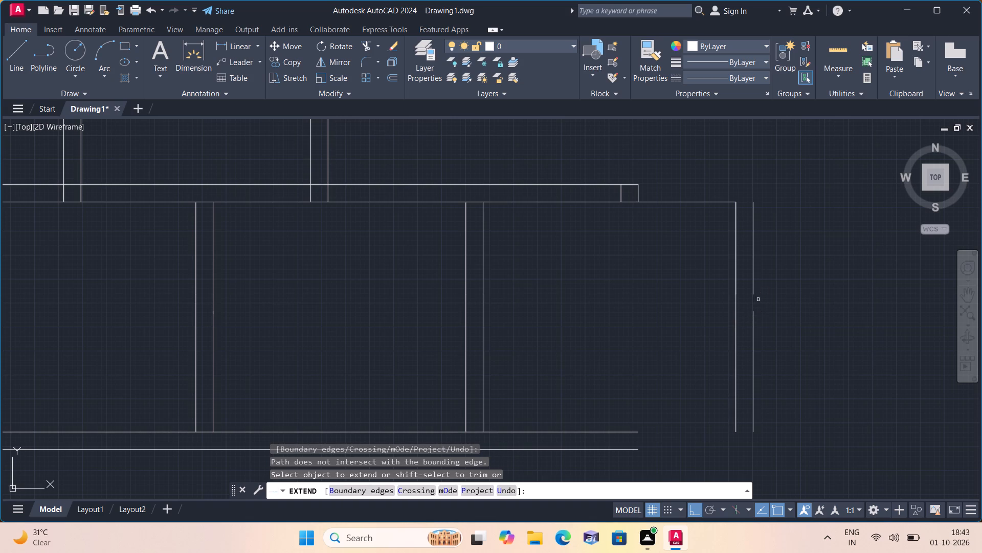
pyautogui.scroll(-1, 754, 296)
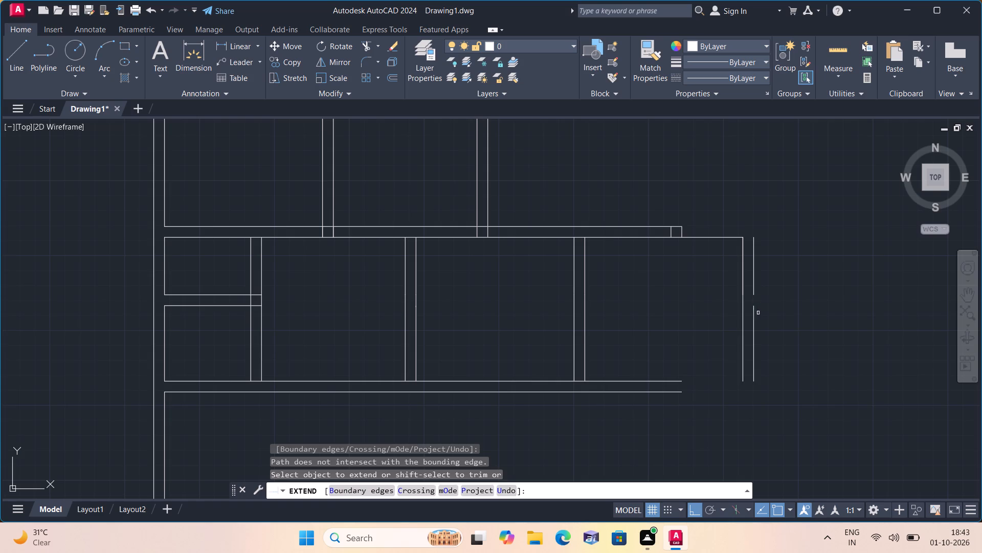
pyautogui.scroll(1, 758, 313)
pyautogui.scroll(-1, 758, 313)
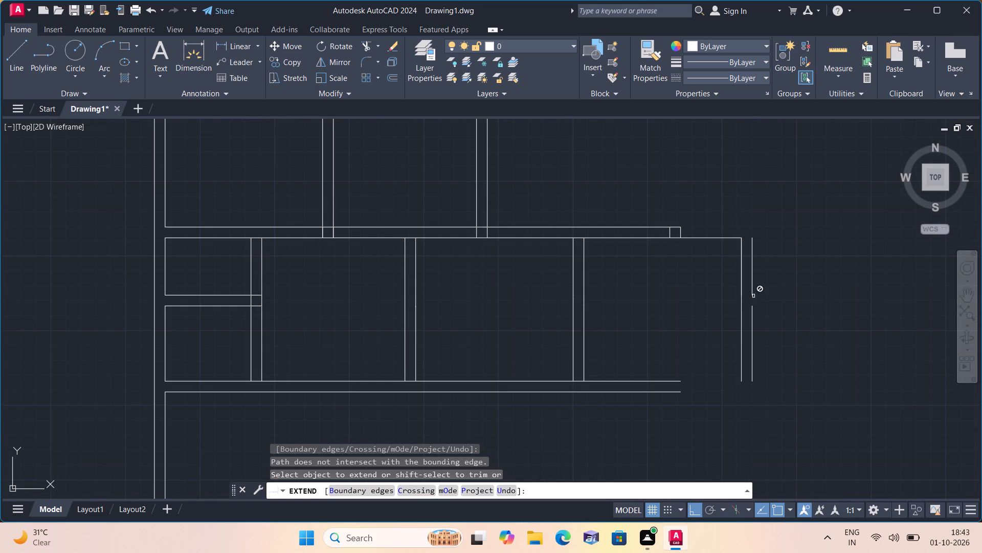
pyautogui.scroll(-1, 753, 296)
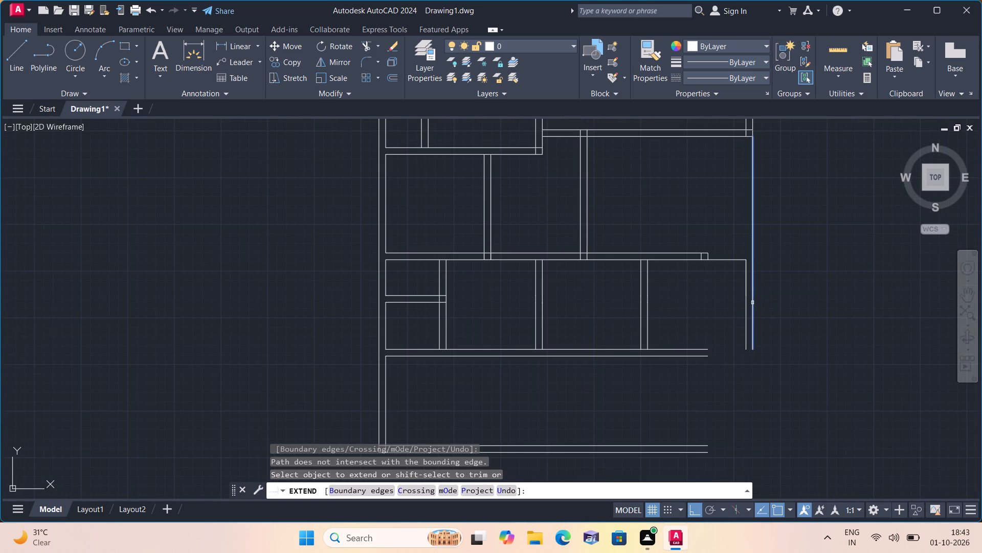
pyautogui.click(752, 303)
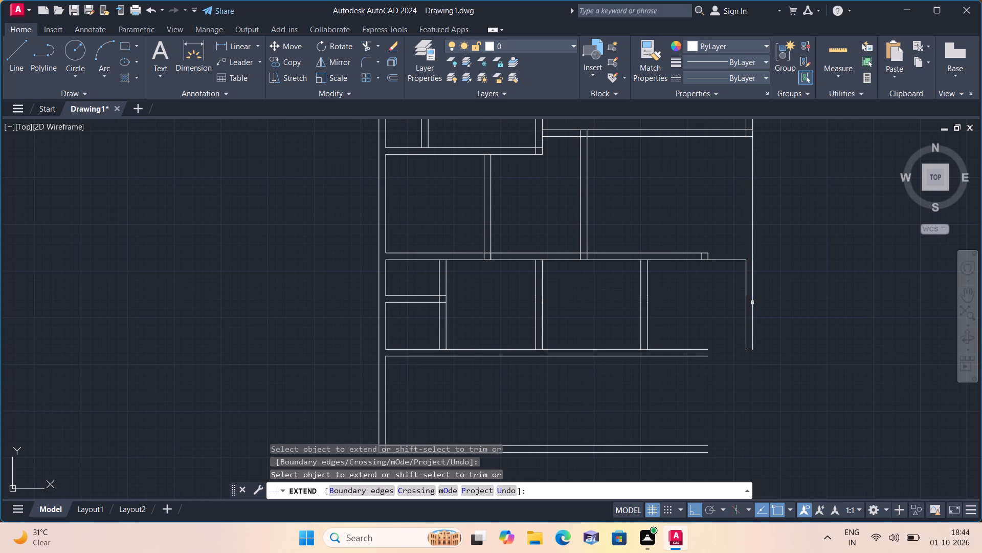
# Extend the upper lines of the horizontal walls above and below the partitioned rooms to the right wall's outer line.
pyautogui.click(685, 248)
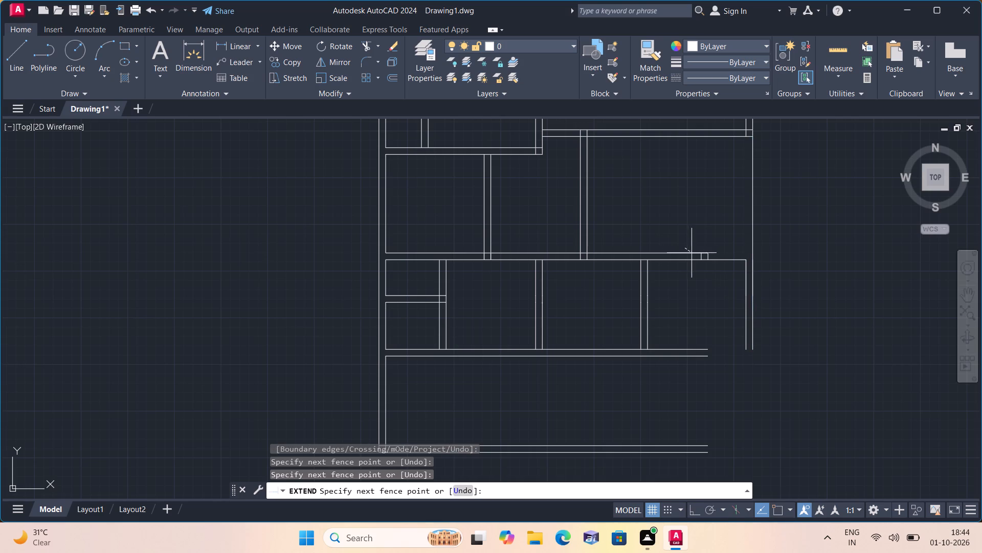
pyautogui.click(706, 253)
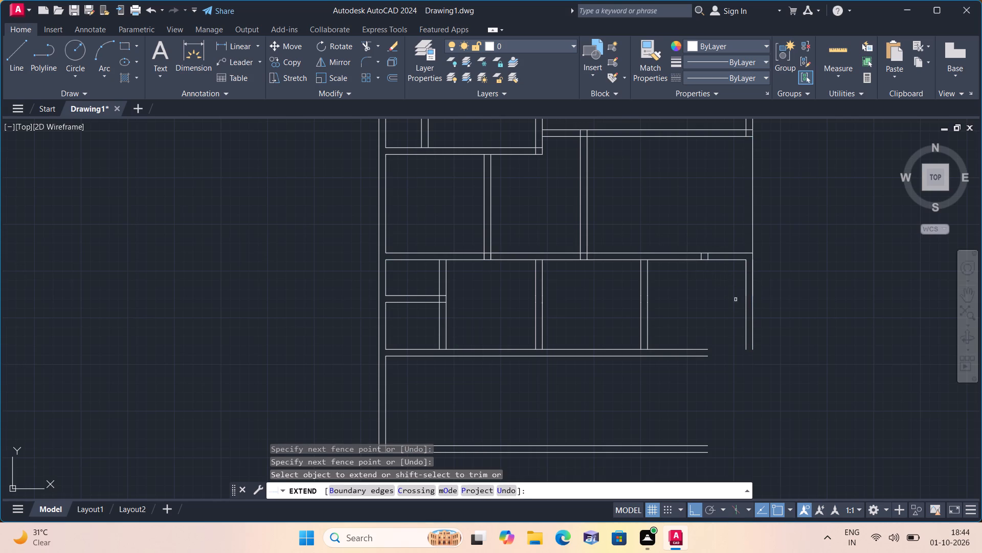
pyautogui.click(697, 325)
pyautogui.click(716, 379)
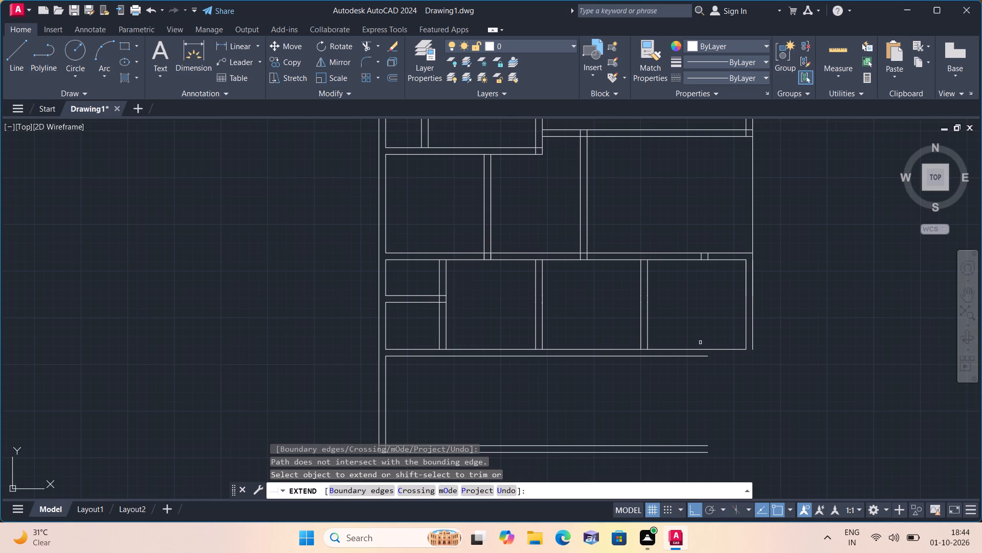
pyautogui.click(700, 342)
pyautogui.scroll(-1, 706, 360)
pyautogui.click(709, 370)
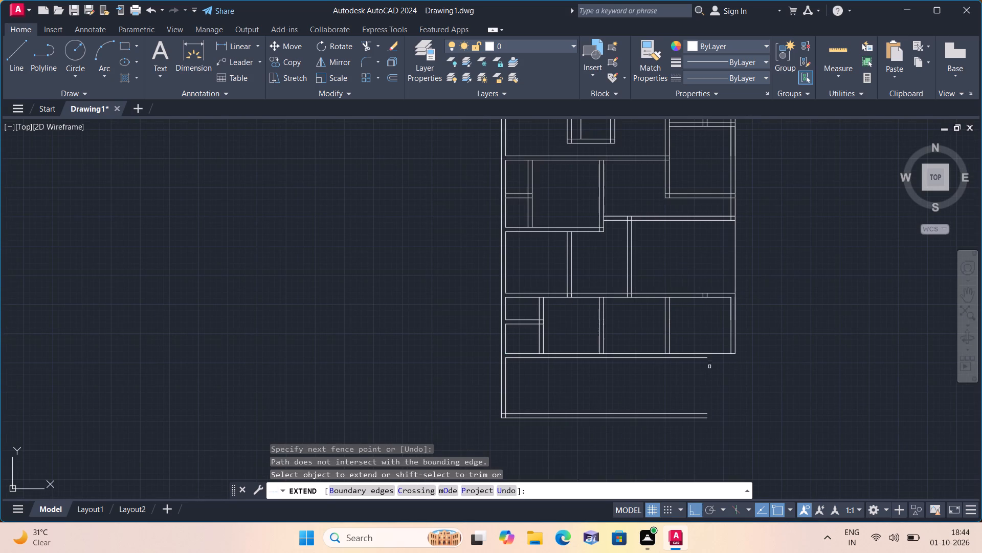
# Extend the upper right wall's inner line down from the stepped wall to the horizontal wall above the partitioned rooms.
pyautogui.moveTo(701, 269); pyautogui.dragTo(681, 320, button='middle')
pyautogui.scroll(3, 713, 294)
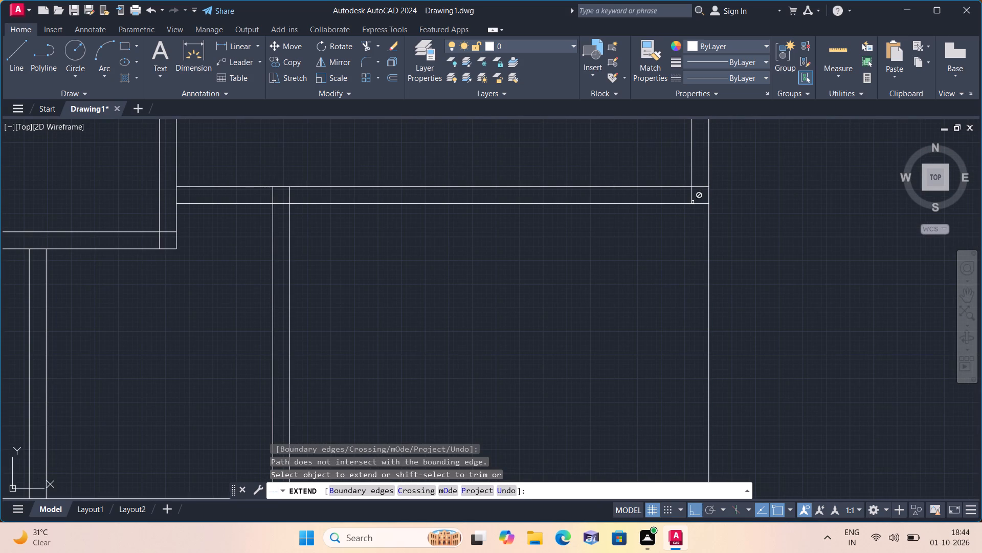
pyautogui.scroll(-3, 689, 196)
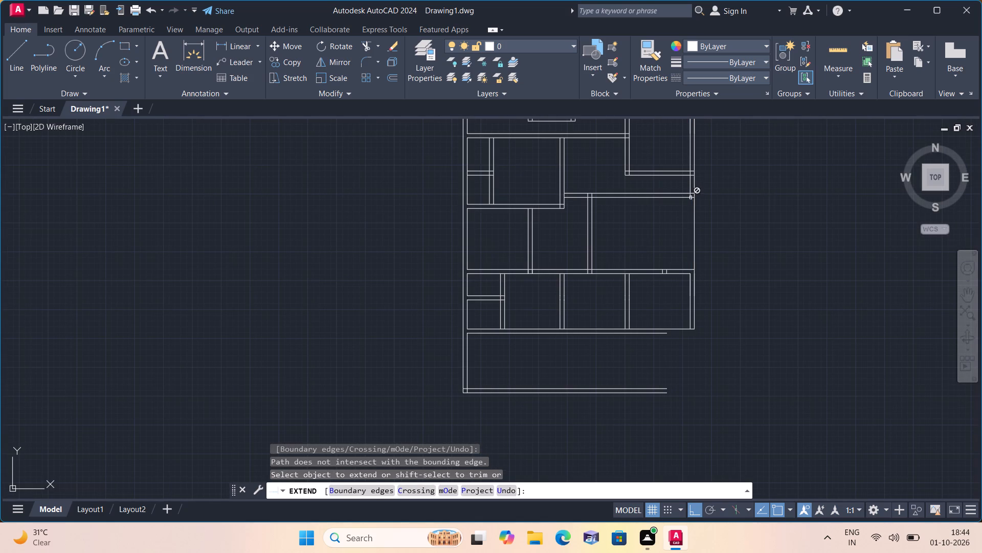
pyautogui.click(690, 194)
pyautogui.scroll(3, 689, 197)
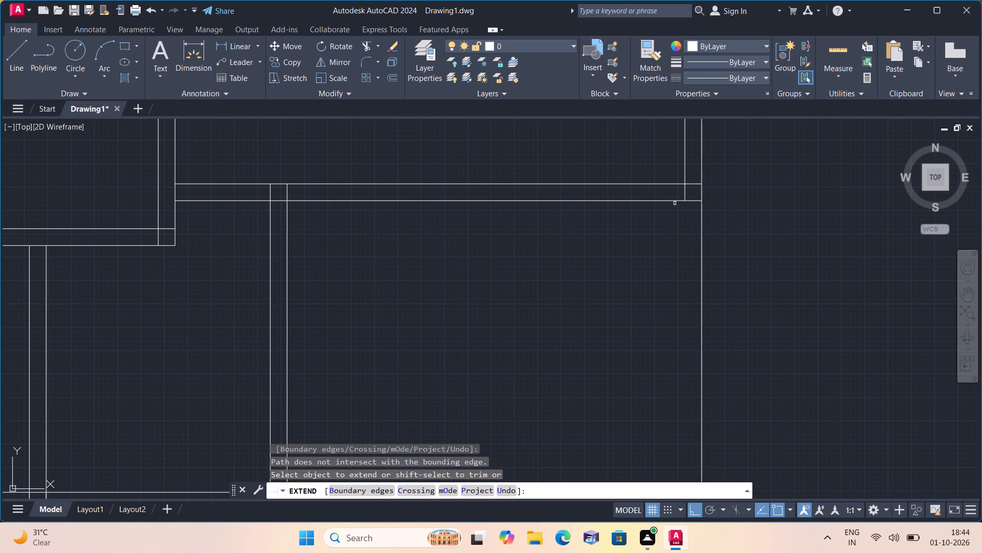
pyautogui.click(686, 197)
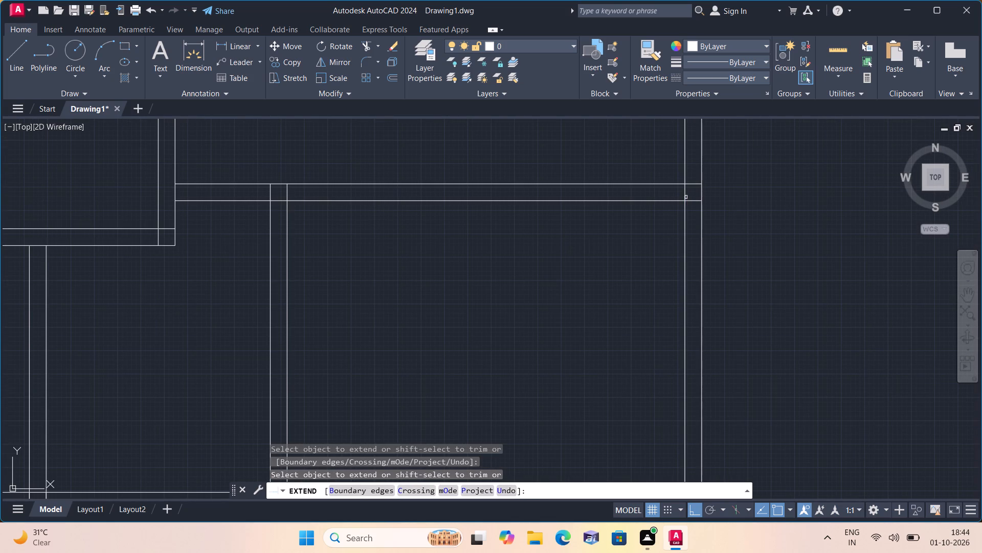
pyautogui.scroll(-4, 686, 204)
pyautogui.scroll(2, 706, 300)
pyautogui.press('Escape')
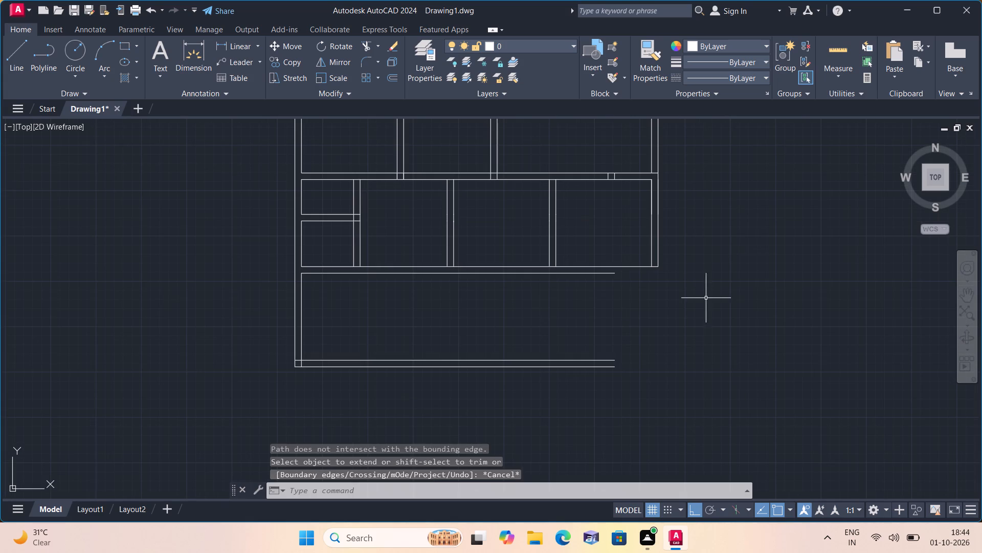
pyautogui.moveTo(633, 223); pyautogui.dragTo(662, 343, button='middle')
pyautogui.scroll(2, 640, 304)
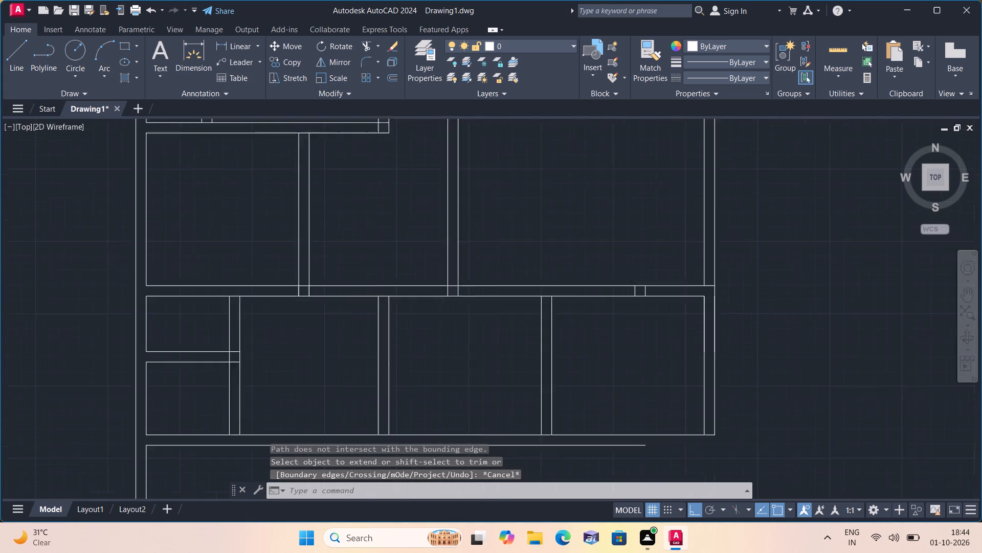
# Delete the two short leftover wall lines inside the horizontal wall above the partitioned rooms, near the right wall.
pyautogui.scroll(2, 639, 303)
pyautogui.click(683, 258)
pyautogui.click(597, 259)
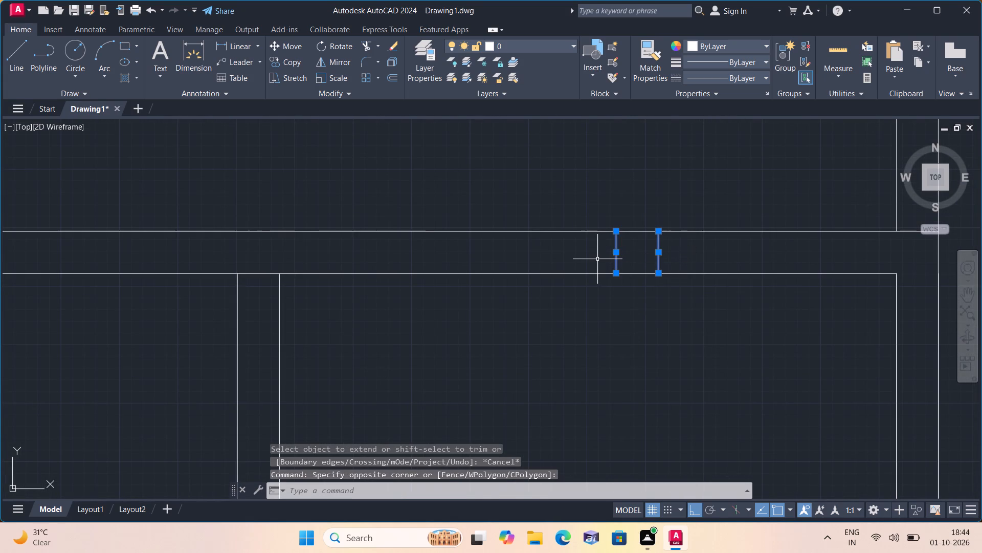
pyautogui.press('Delete')
# Offset the left wall's inner line 11' to the right in the bottom row of rooms.
pyautogui.scroll(-4, 597, 260)
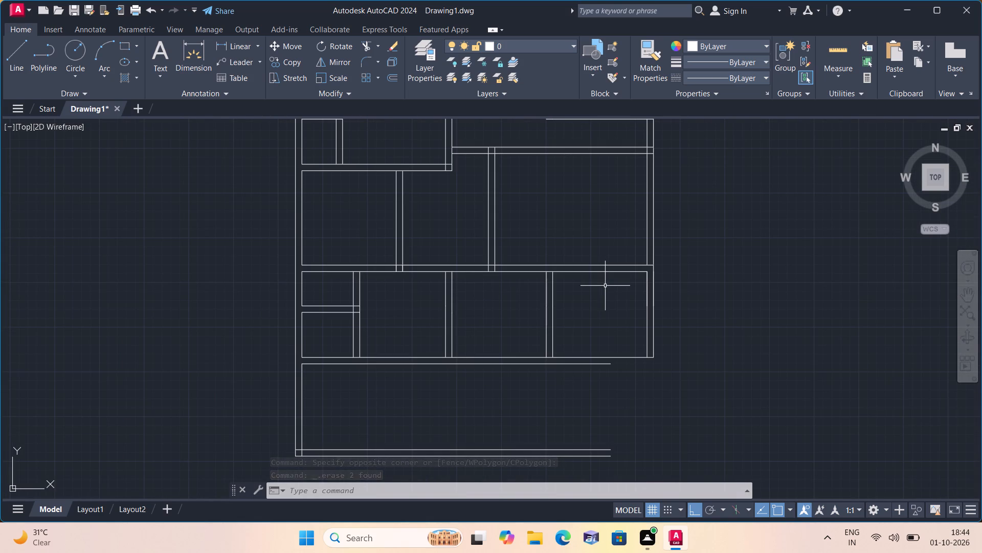
pyautogui.scroll(1, 605, 286)
pyautogui.scroll(-1, 605, 286)
pyautogui.scroll(1, 605, 286)
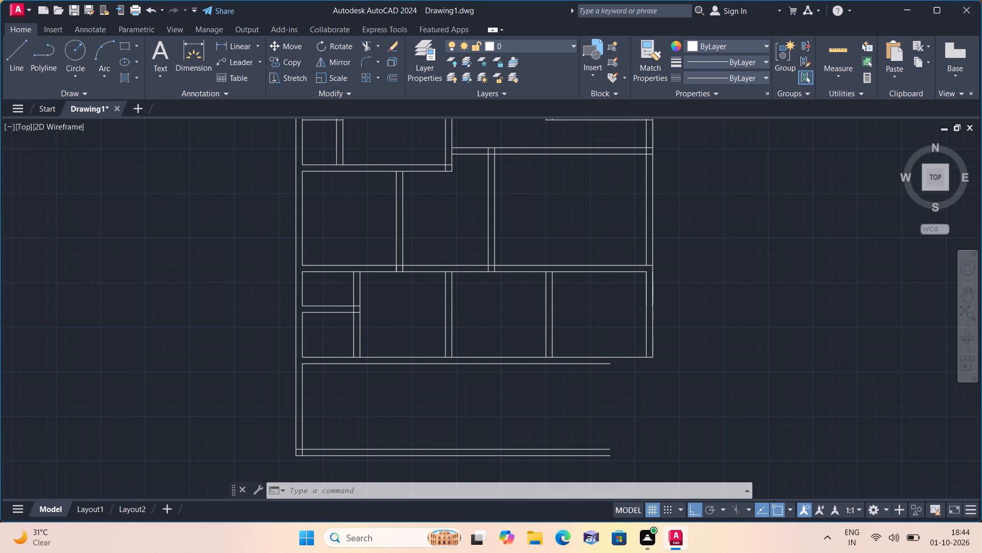
pyautogui.scroll(-1, 605, 286)
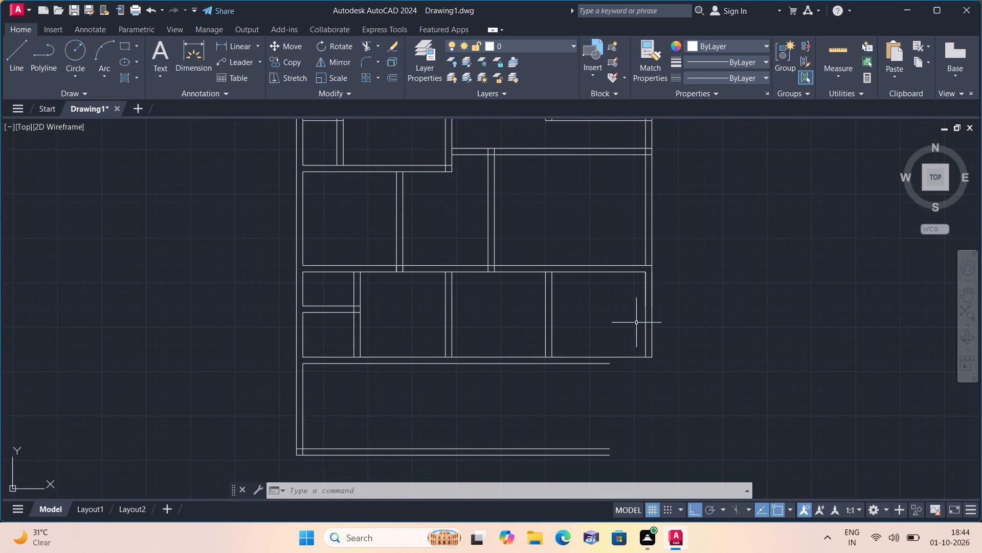
pyautogui.moveTo(511, 396); pyautogui.dragTo(555, 377, button='middle')
pyautogui.scroll(-1, 511, 396)
pyautogui.write('off')
pyautogui.press('space')
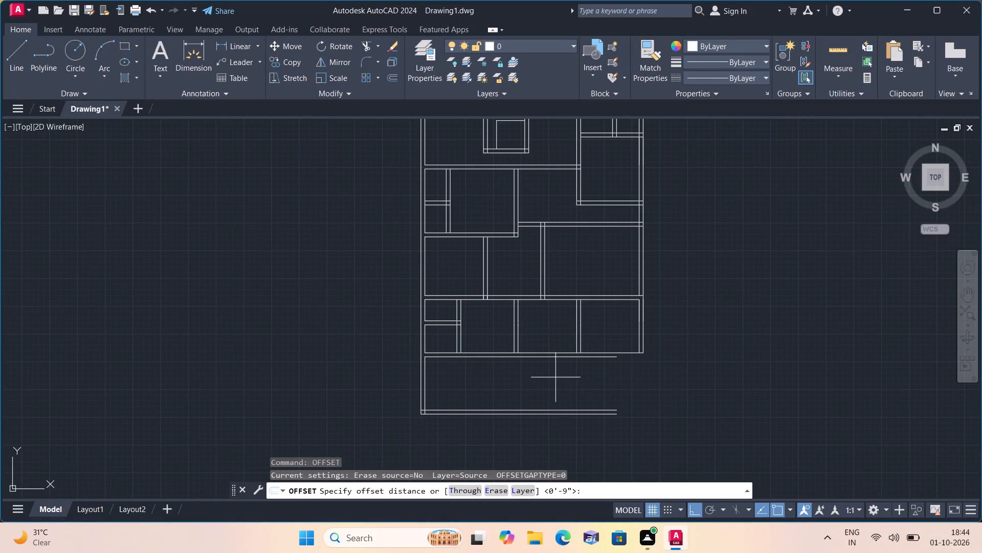
pyautogui.write("11'")
pyautogui.press('space')
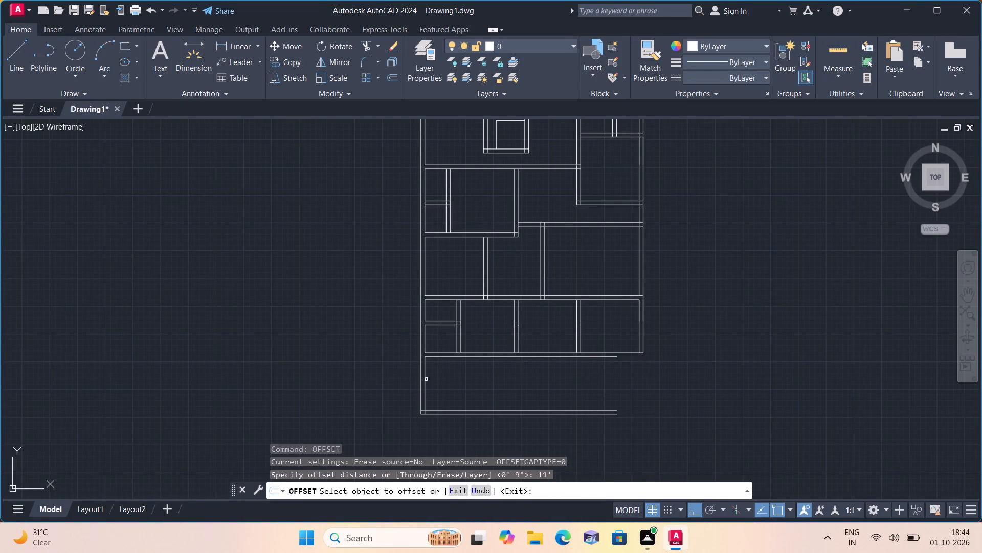
pyautogui.click(425, 375)
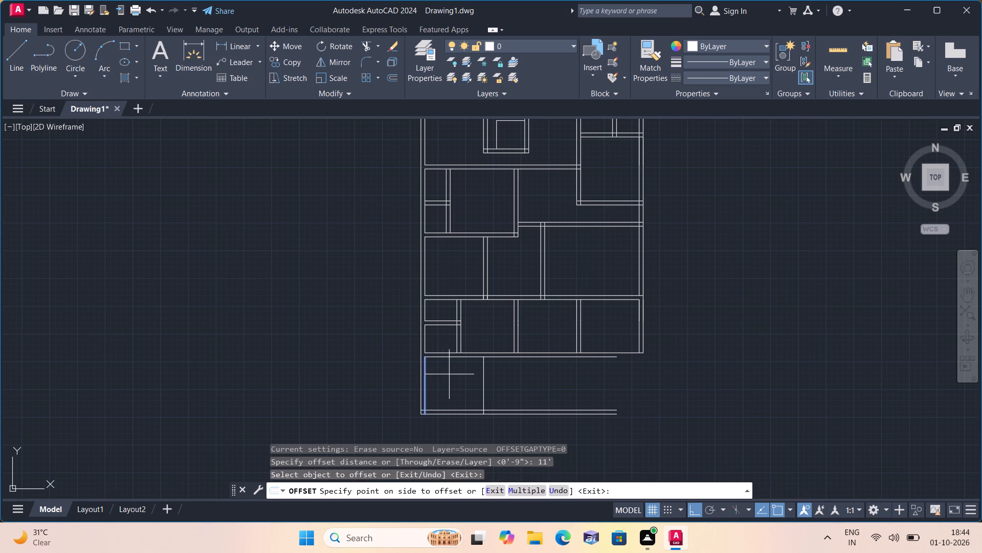
pyautogui.click(473, 375)
pyautogui.press('space')
# Offset the new vertical line 9" to the right to form the first partition wall of the bottom row.
pyautogui.press('space')
pyautogui.write('9"')
pyautogui.press('space')
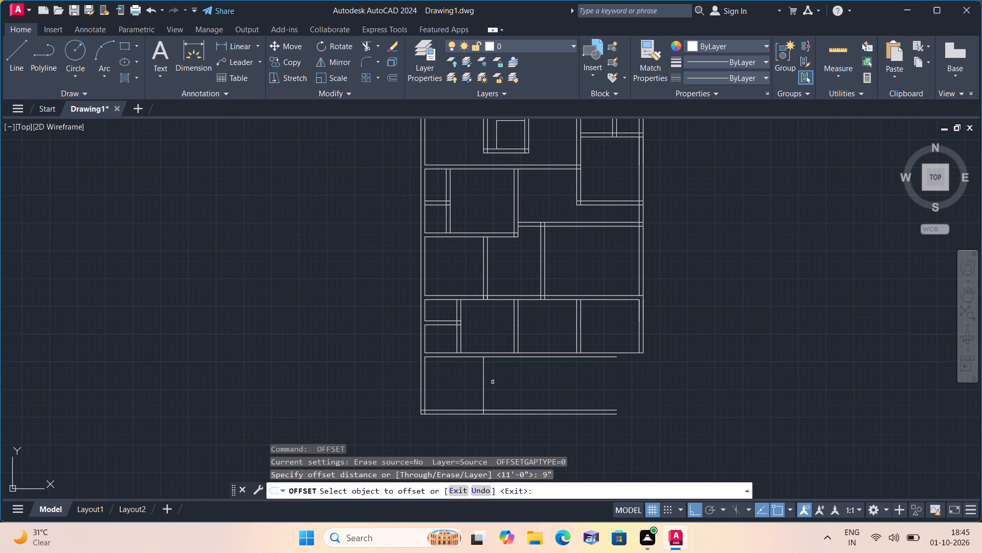
pyautogui.click(483, 367)
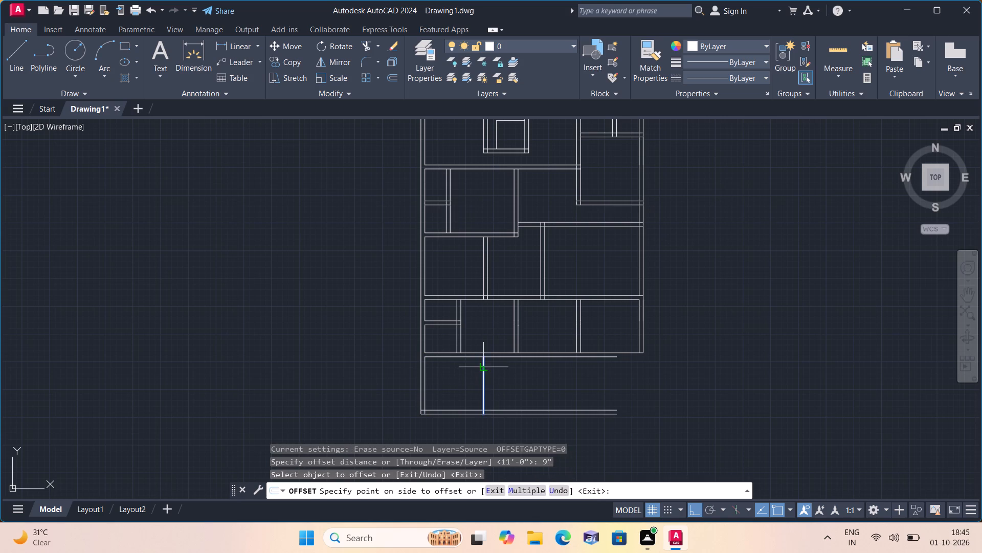
pyautogui.click(507, 368)
pyautogui.moveTo(507, 374); pyautogui.dragTo(470, 375, button='middle')
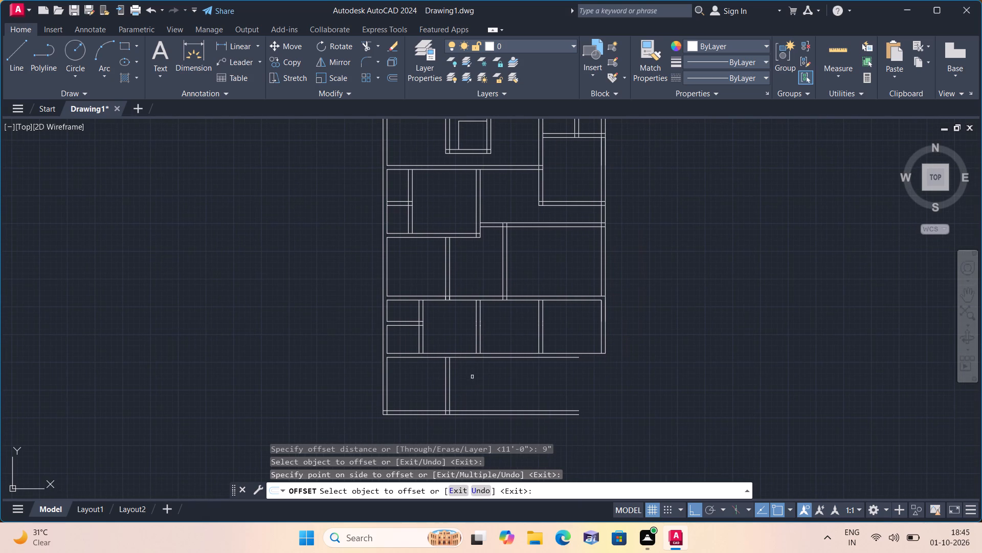
pyautogui.press('space')
# Offset the first bottom-row partition's right line 7' to the right.
pyautogui.press('space')
pyautogui.press('7')
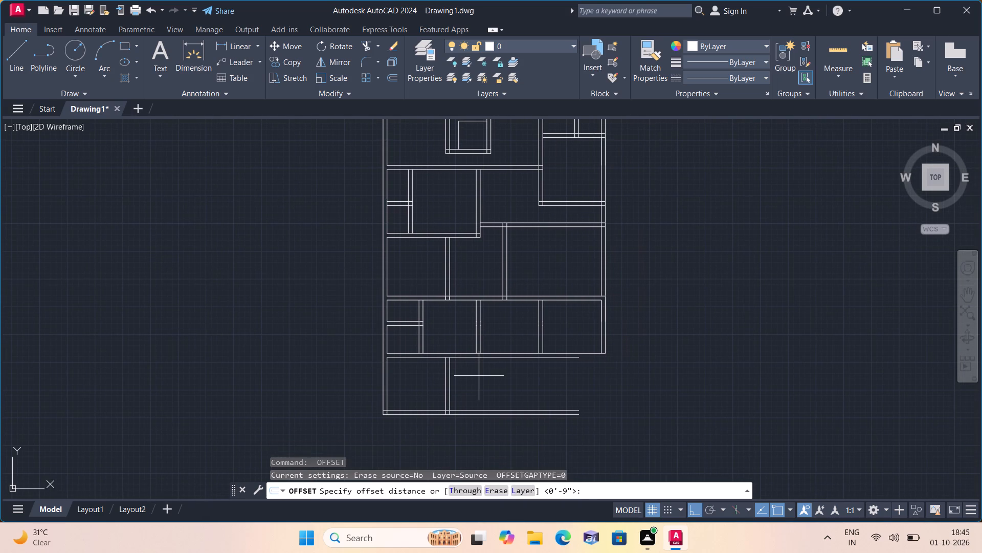
pyautogui.press("'")
pyautogui.press('space')
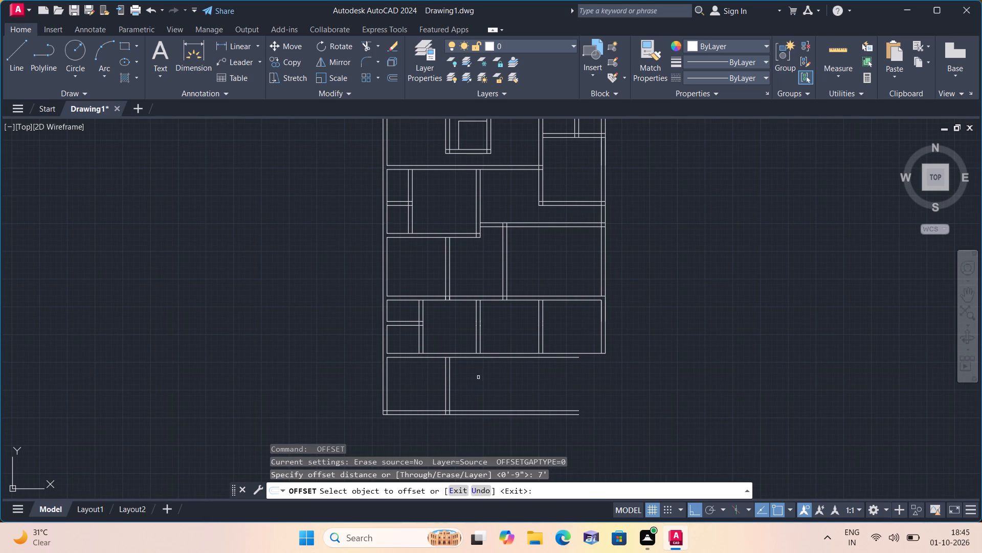
pyautogui.click(450, 366)
pyautogui.click(487, 367)
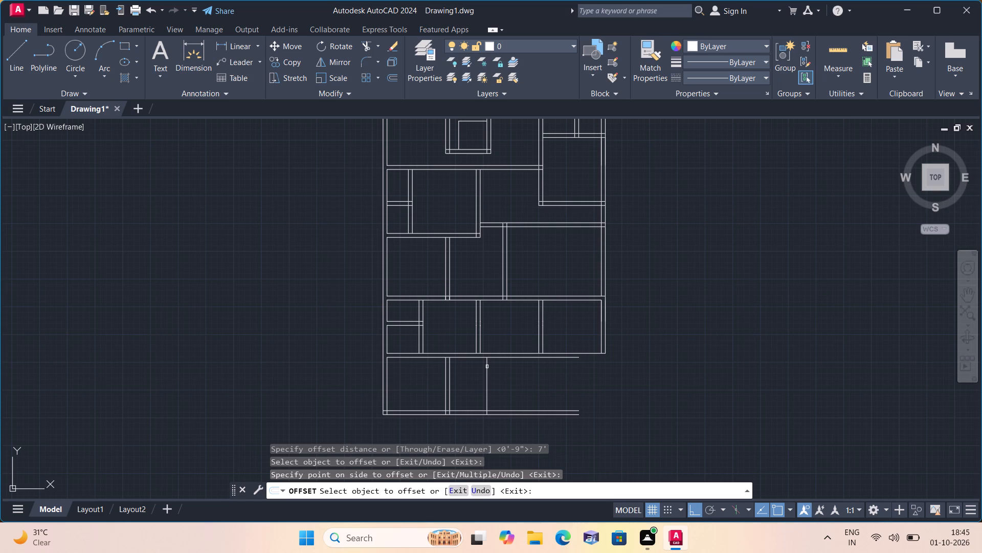
pyautogui.press('space')
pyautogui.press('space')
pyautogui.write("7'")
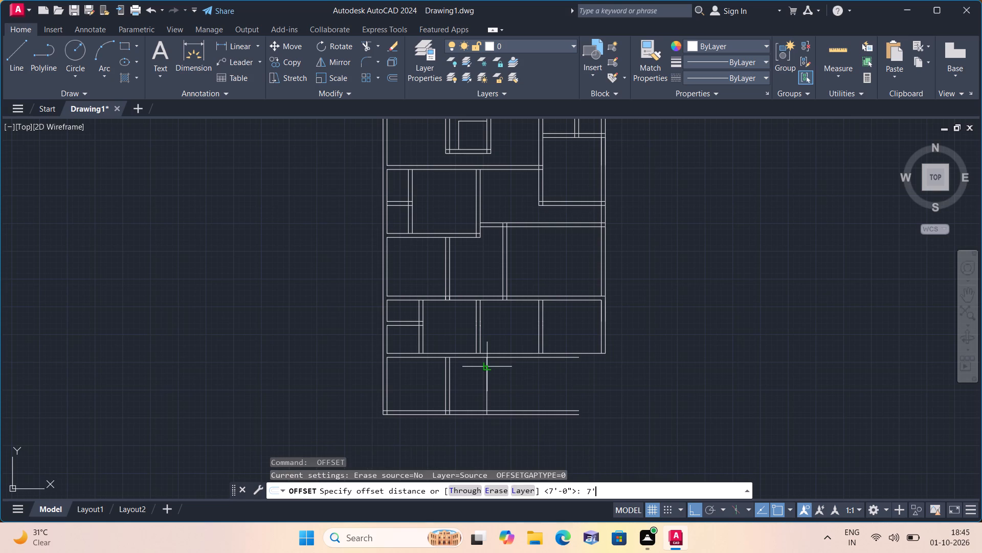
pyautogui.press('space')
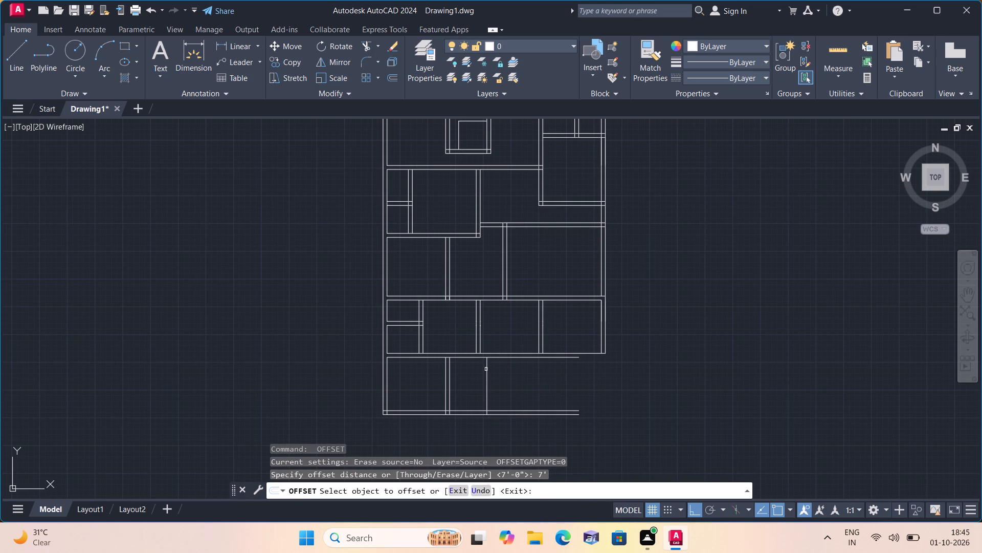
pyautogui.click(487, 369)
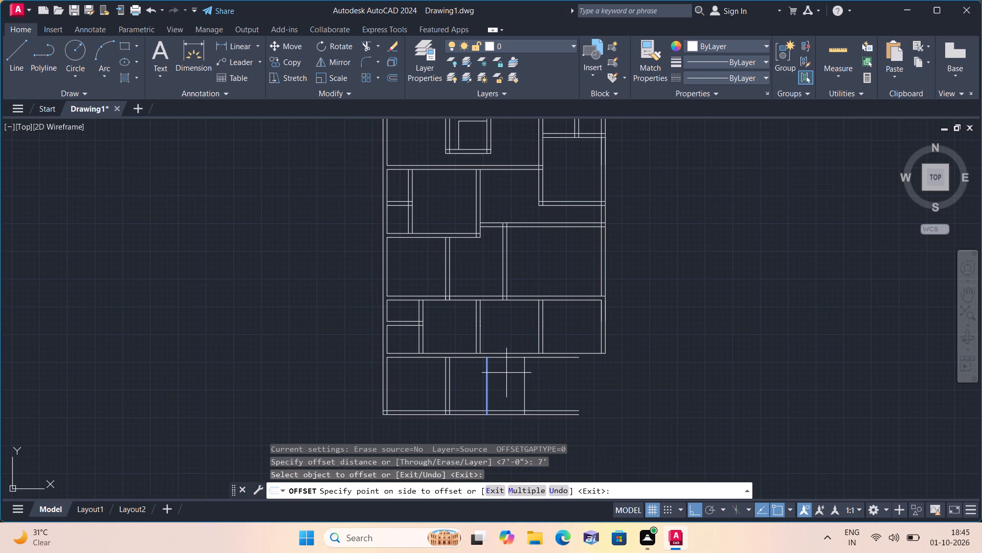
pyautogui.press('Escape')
# Offset the newest vertical line 9" to the right to form the bottom row's second partition wall.
pyautogui.press('space')
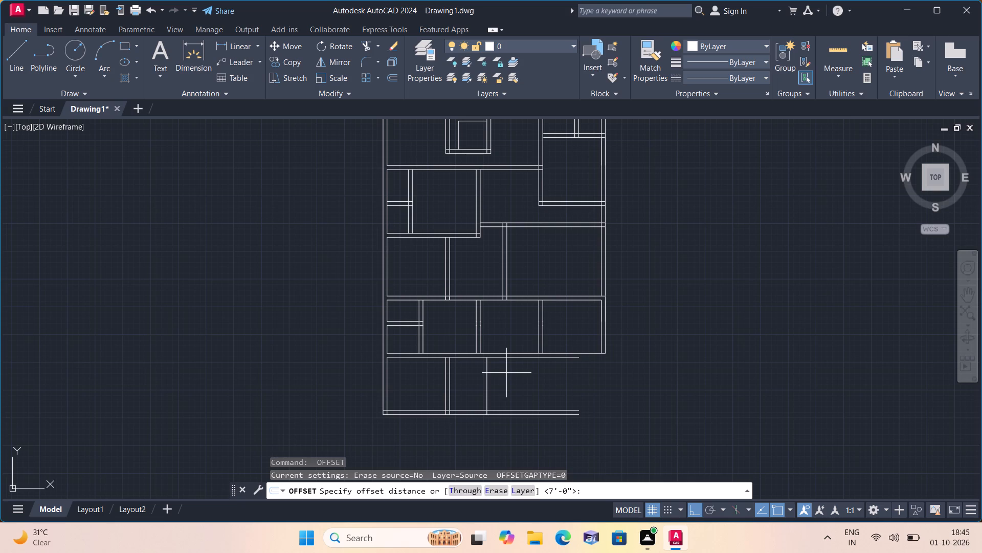
pyautogui.write('9"')
pyautogui.press('space')
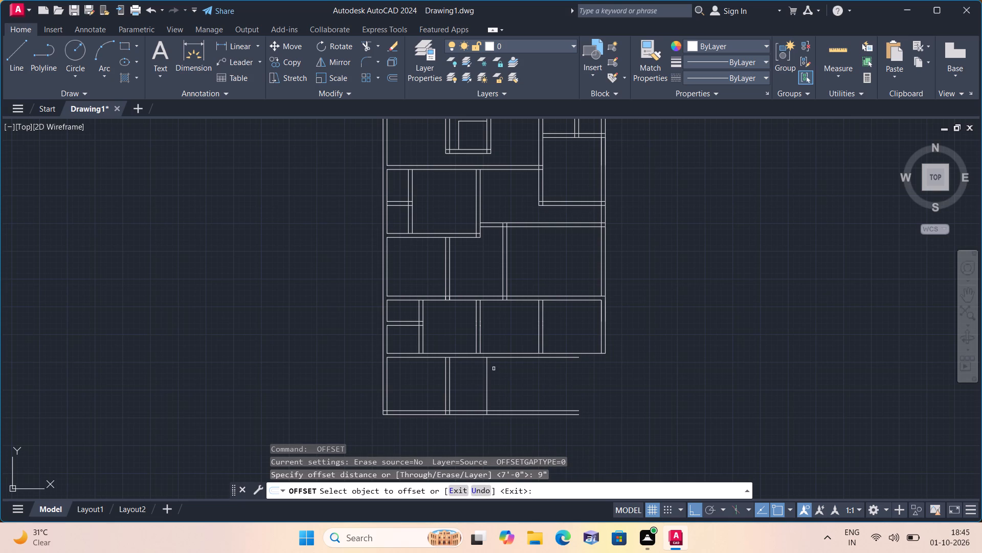
pyautogui.click(489, 363)
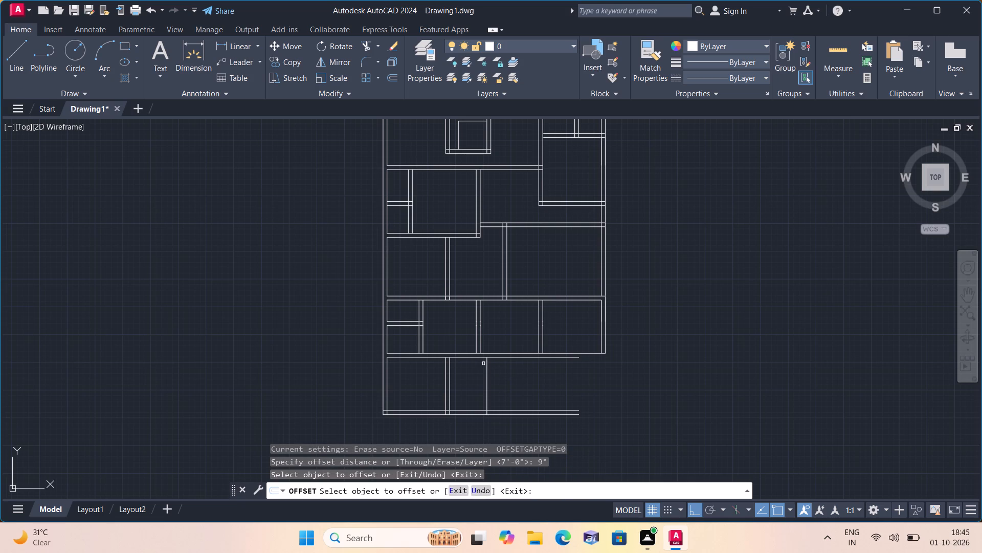
pyautogui.click(486, 365)
pyautogui.click(526, 363)
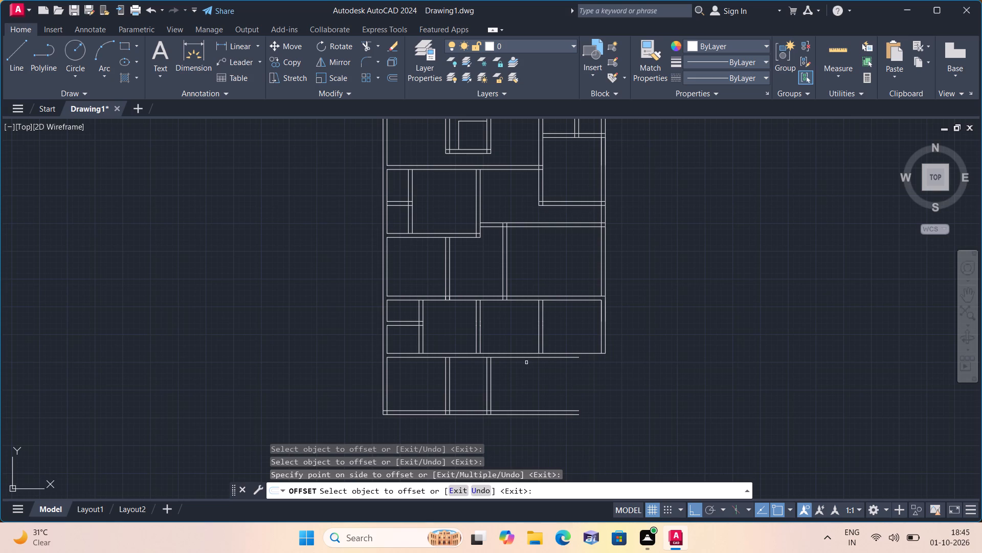
pyautogui.press('space')
# Offset the second bottom-row partition's right line 9' to the right.
pyautogui.press('space')
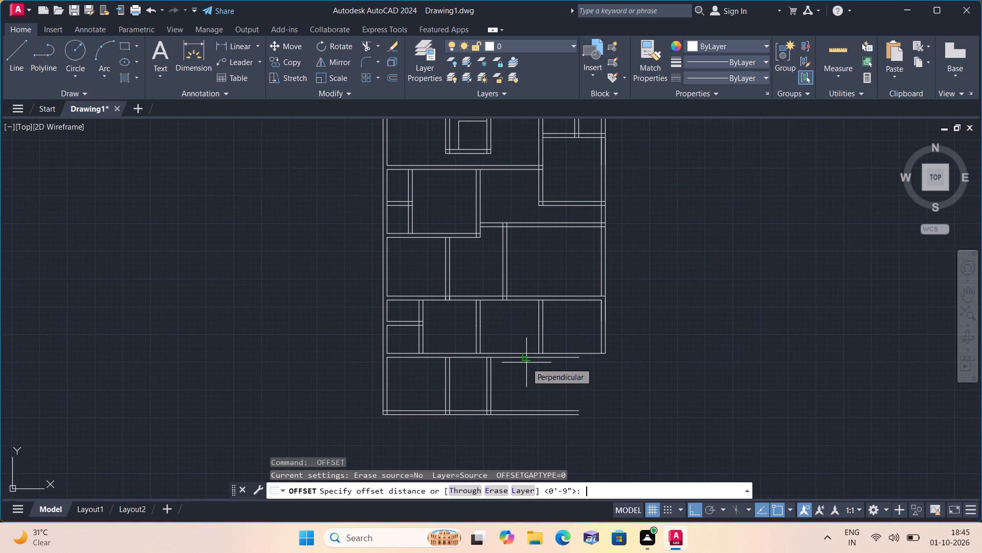
pyautogui.write("9'")
pyautogui.press('space')
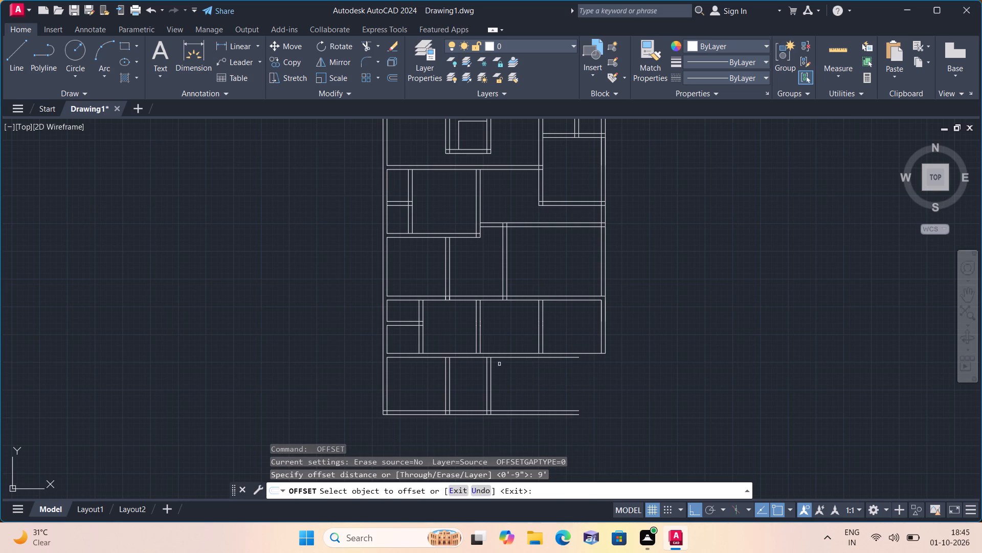
pyautogui.click(493, 367)
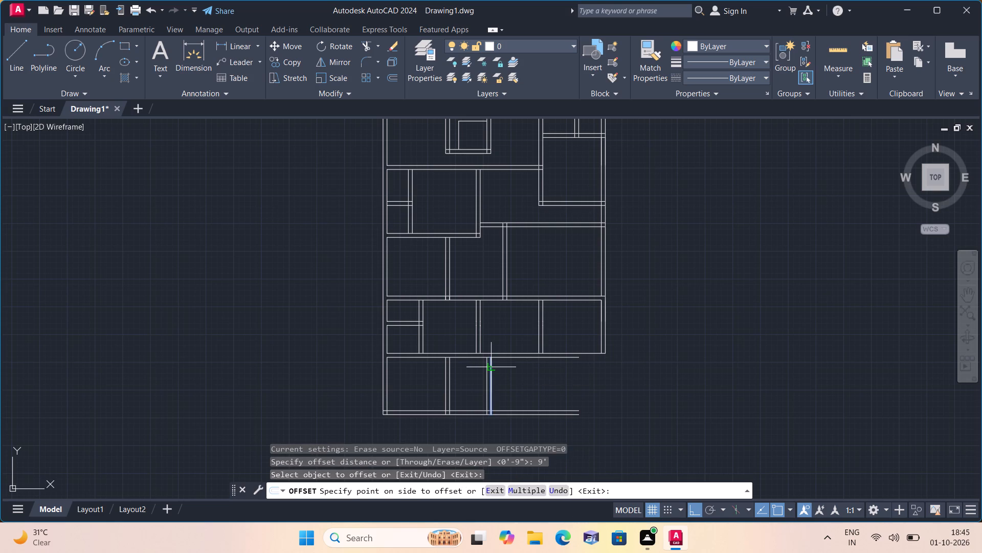
pyautogui.click(518, 367)
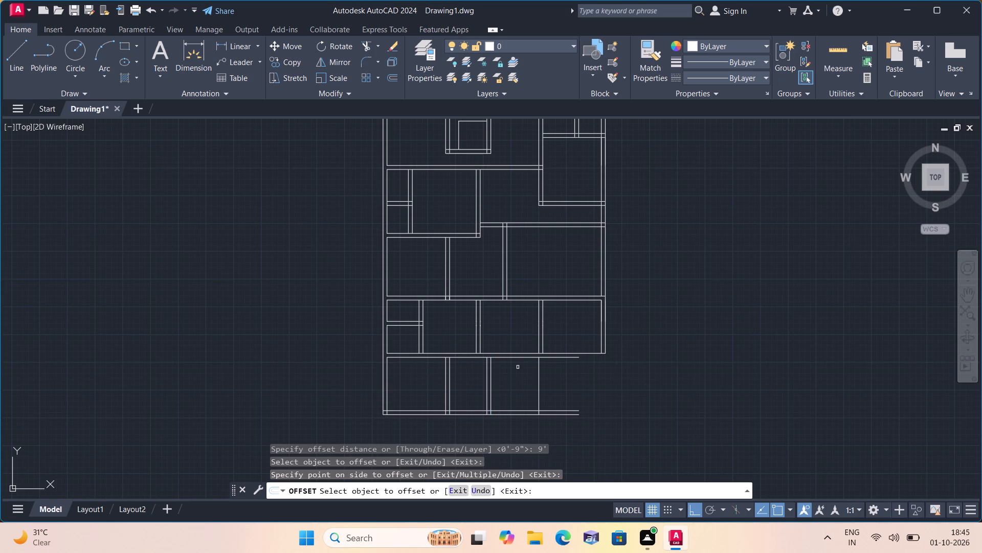
pyautogui.press('space')
# Offset the newest vertical line 9" to the right to form the bottom row's third partition wall.
pyautogui.press('space')
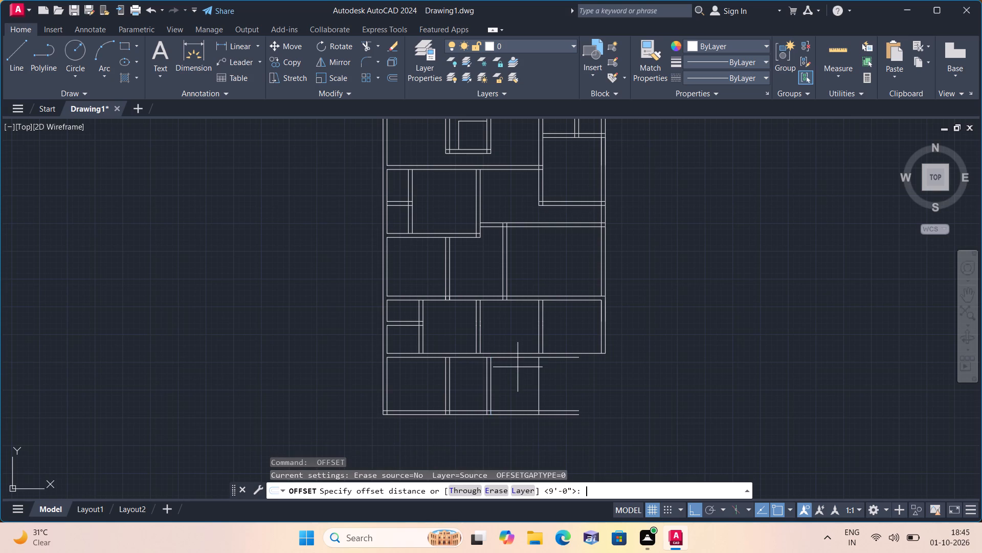
pyautogui.write('9"')
pyautogui.press('space')
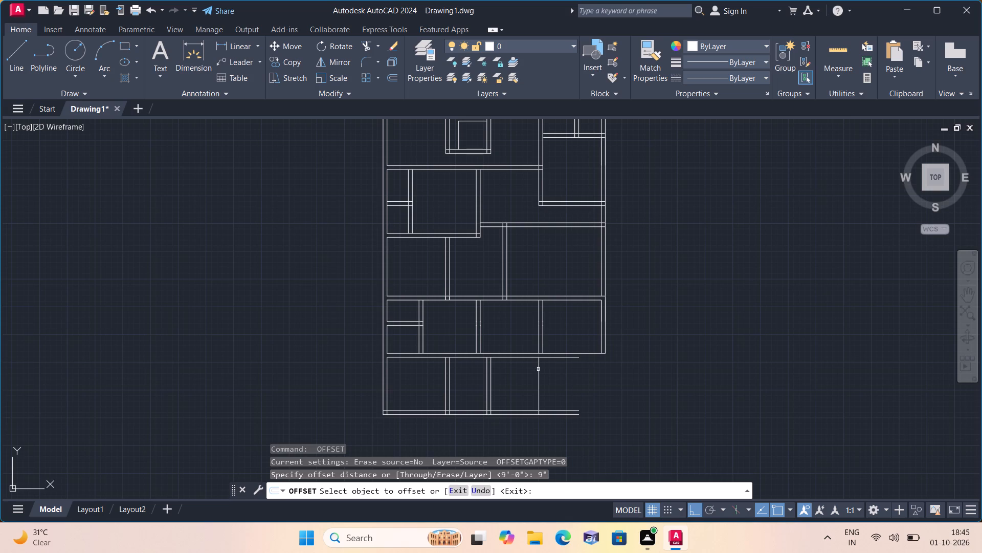
pyautogui.click(538, 369)
pyautogui.click(553, 369)
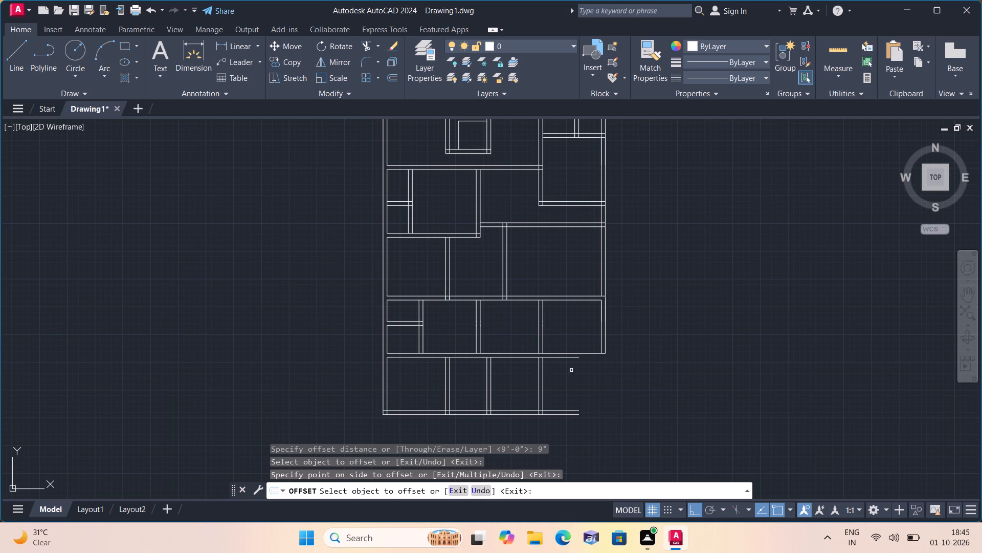
pyautogui.press('space')
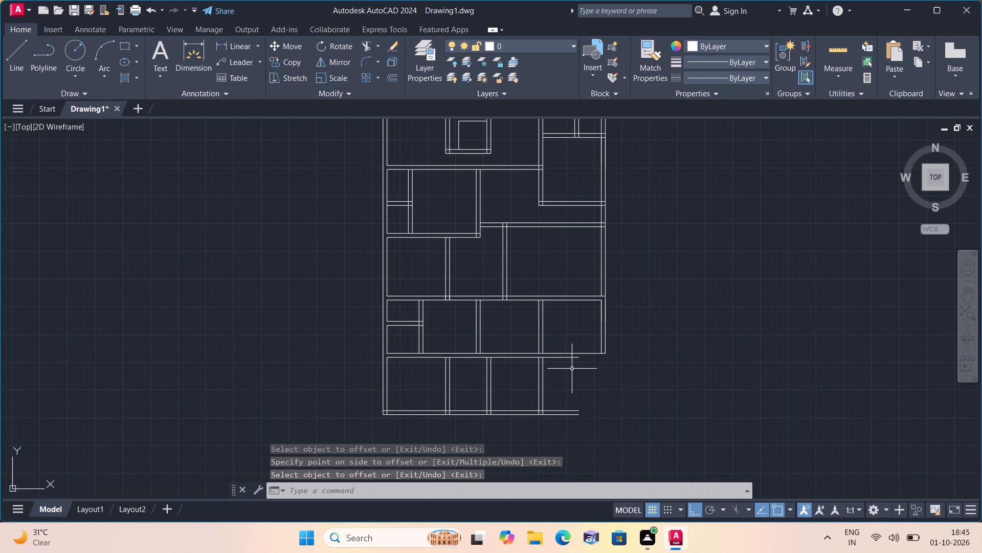
# Draw a horizontal line from the right end of the bottom wall's inner line to a point beyond the right wall.
pyautogui.press('l')
pyautogui.press('space')
pyautogui.scroll(3, 590, 408)
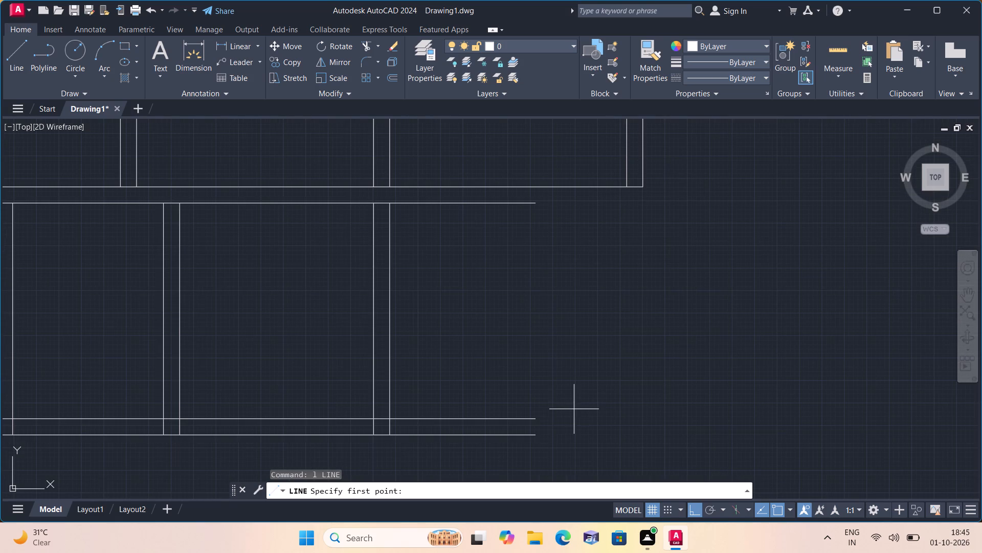
pyautogui.click(537, 418)
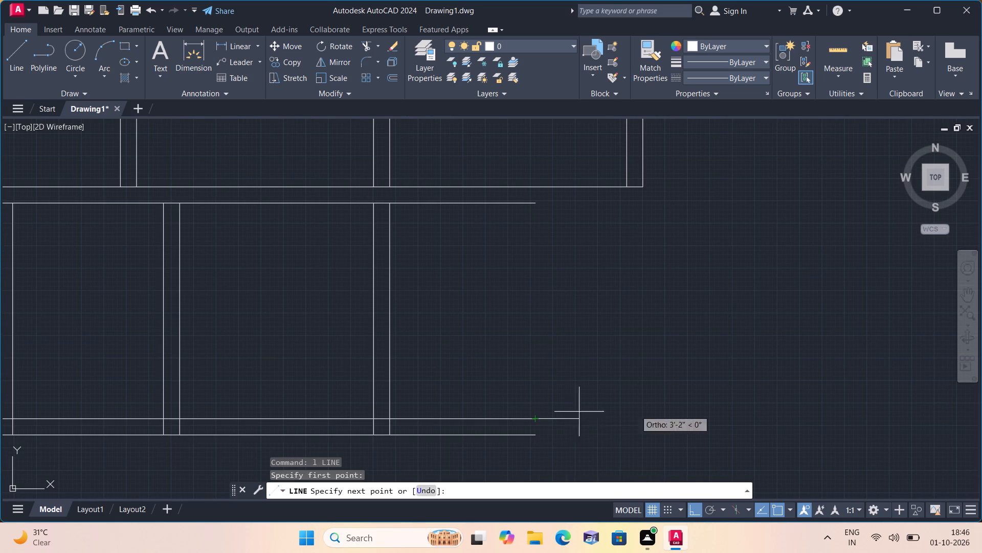
pyautogui.click(855, 395)
pyautogui.press('space')
pyautogui.scroll(-2, 855, 395)
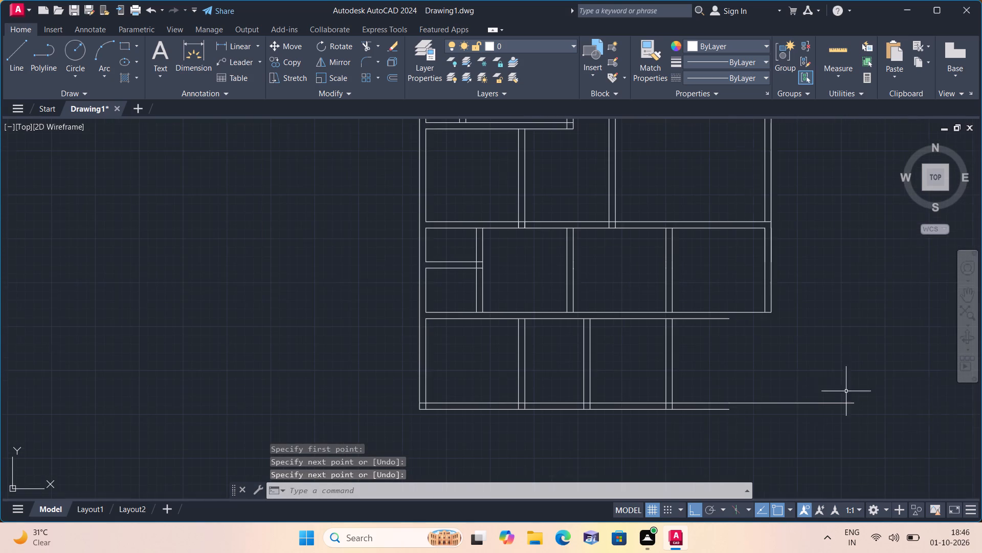
# Draw a horizontal line from the right end of the bottom wall's outer line to a point beyond the right wall.
pyautogui.scroll(3, 686, 433)
pyautogui.press('space')
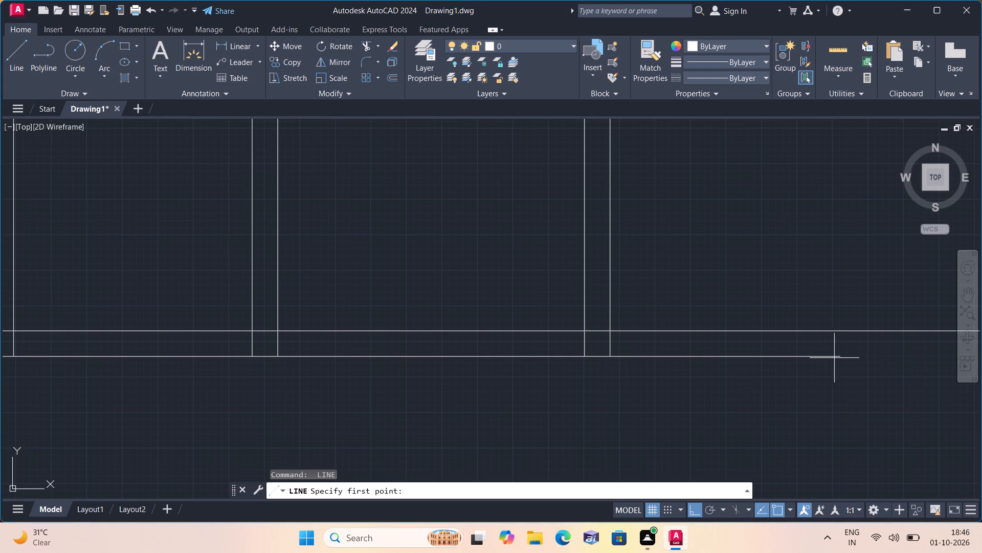
pyautogui.click(837, 358)
pyautogui.scroll(-3, 839, 363)
pyautogui.moveTo(819, 364); pyautogui.dragTo(657, 377, button='middle')
pyautogui.scroll(1, 657, 378)
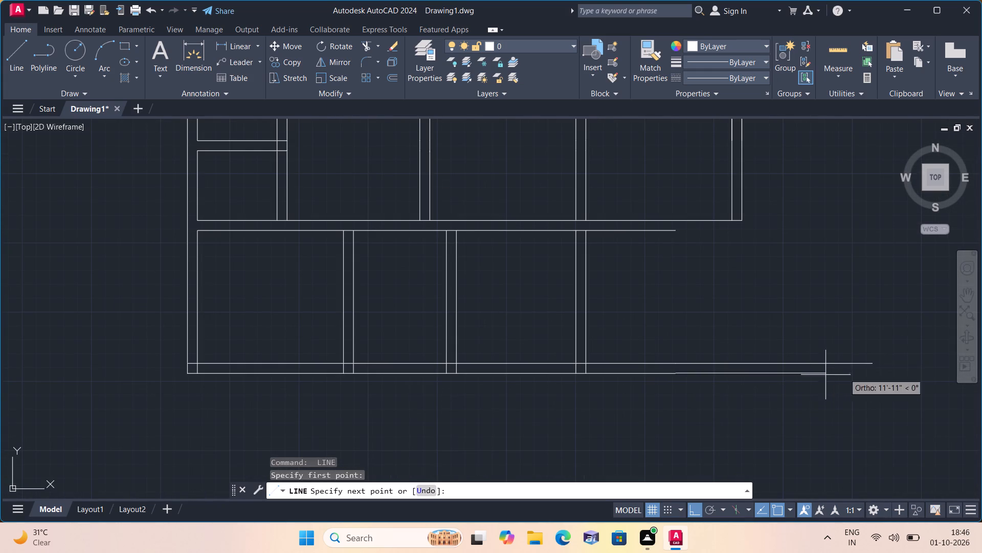
pyautogui.click(869, 373)
pyautogui.press('space')
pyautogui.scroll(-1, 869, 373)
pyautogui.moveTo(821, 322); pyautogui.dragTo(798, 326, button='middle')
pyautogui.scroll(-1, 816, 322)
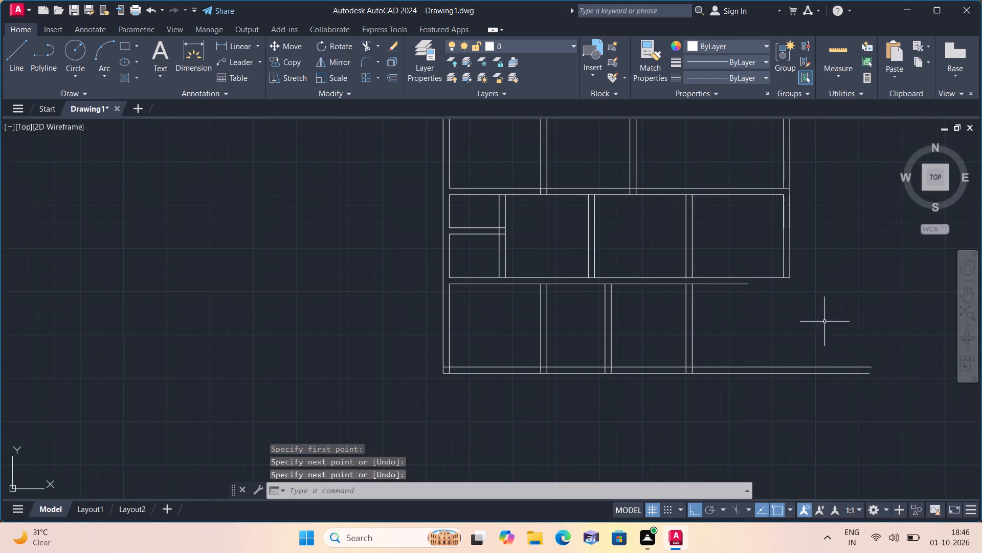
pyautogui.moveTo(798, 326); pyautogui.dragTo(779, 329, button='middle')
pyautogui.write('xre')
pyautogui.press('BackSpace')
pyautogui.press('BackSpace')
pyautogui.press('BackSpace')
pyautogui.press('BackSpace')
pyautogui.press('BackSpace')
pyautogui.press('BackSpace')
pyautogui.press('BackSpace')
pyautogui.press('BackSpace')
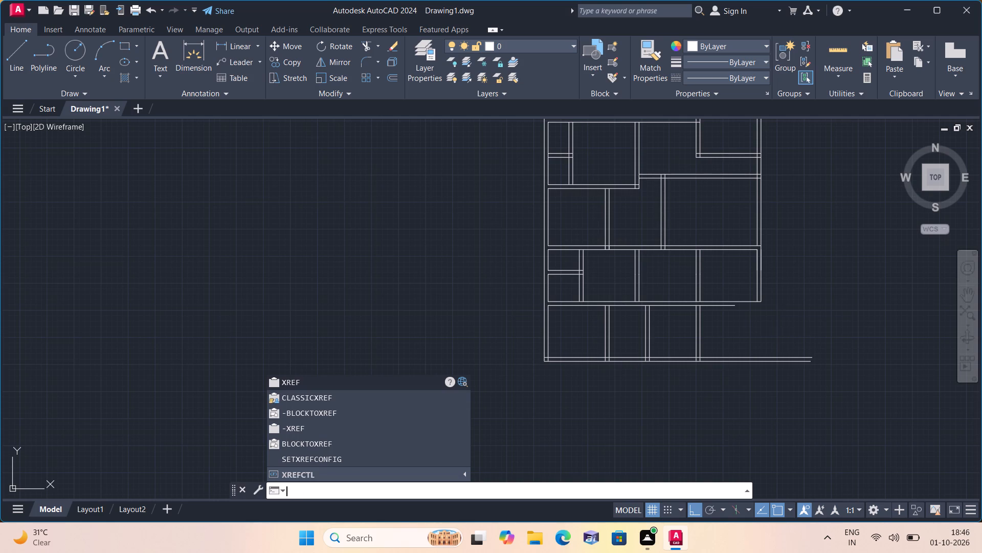
# Extend both lines of the right wall down to the bottom wall's inner line.
pyautogui.scroll(1, 779, 329)
pyautogui.write('exte')
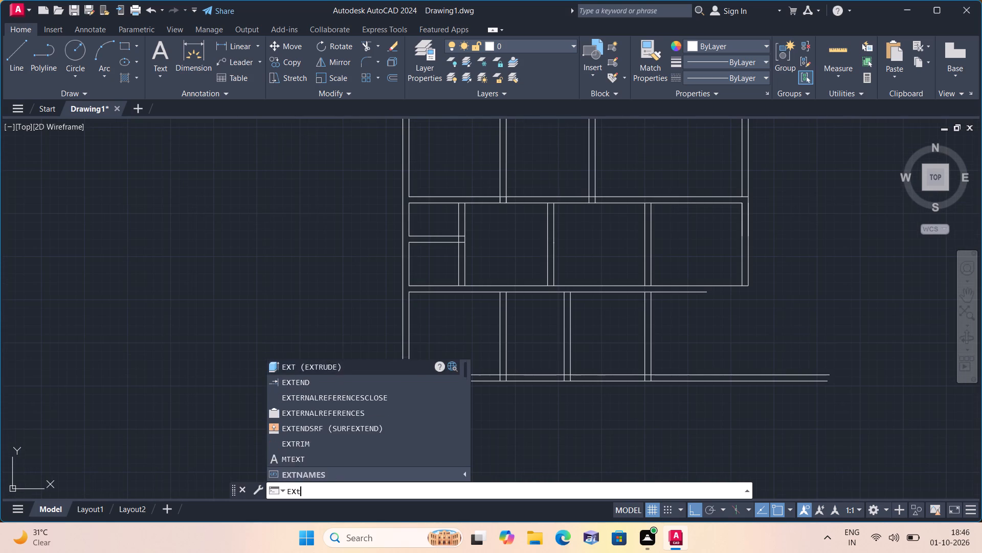
pyautogui.press('space')
pyautogui.click(788, 280)
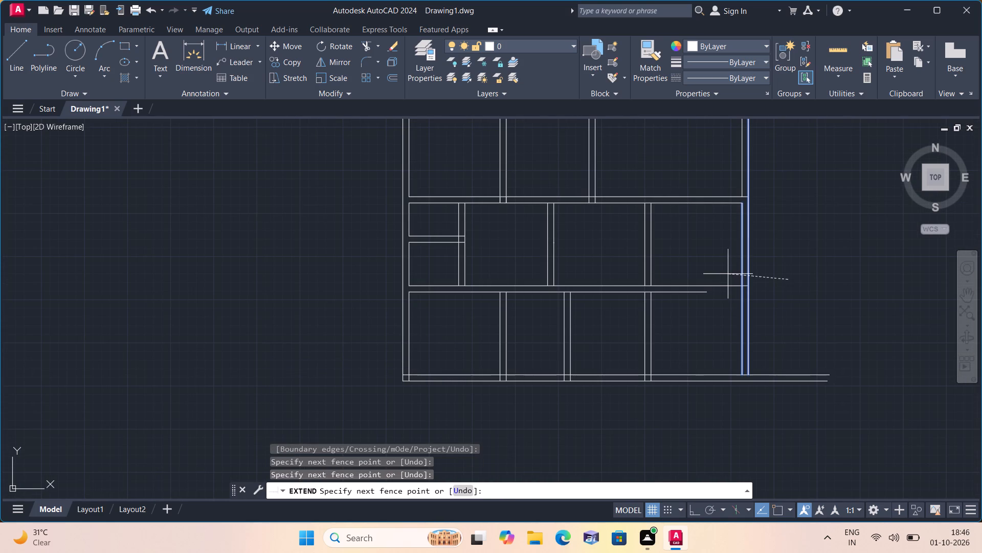
pyautogui.click(728, 274)
# Extend the upper wall line of the bottom row across to the right wall.
pyautogui.click(696, 268)
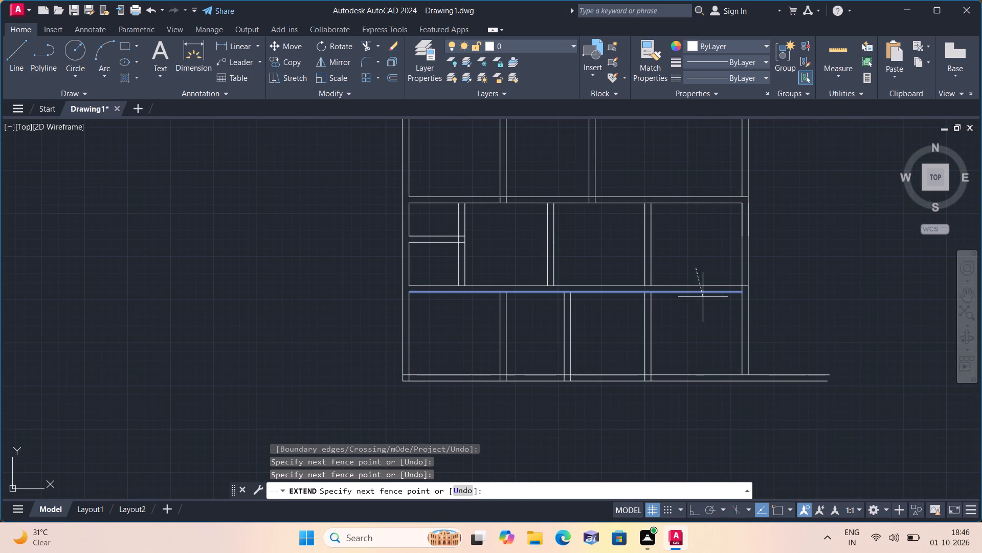
pyautogui.click(703, 297)
pyautogui.click(717, 273)
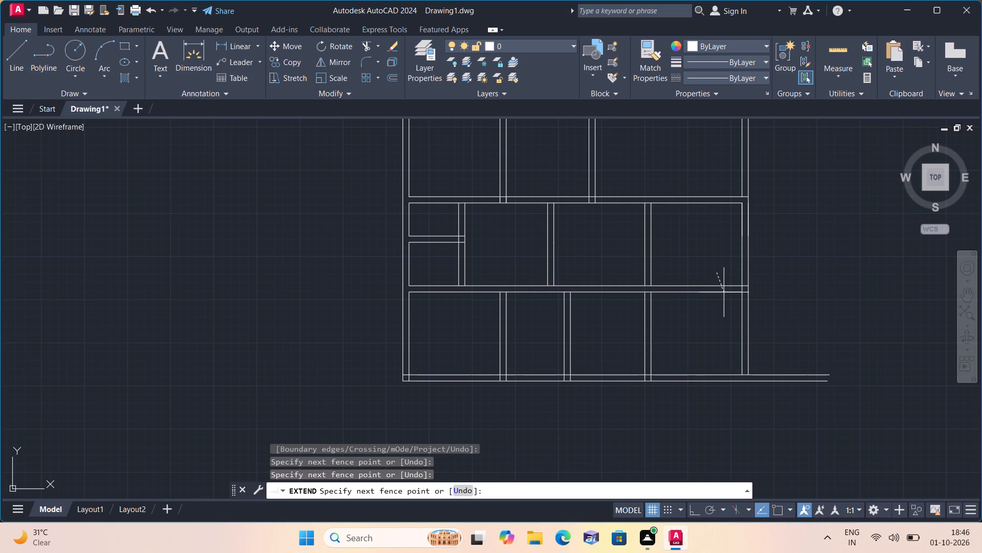
pyautogui.click(725, 305)
pyautogui.scroll(-2, 725, 305)
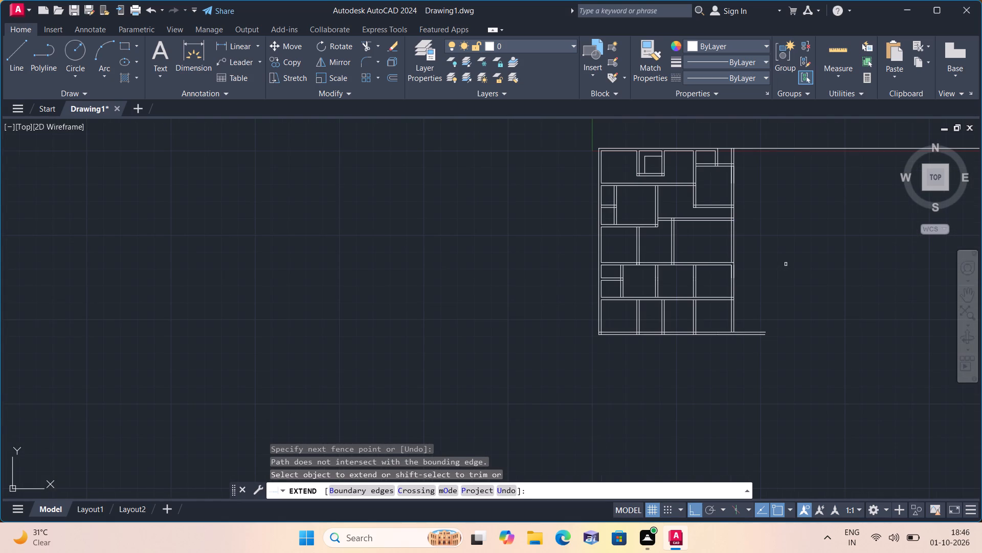
pyautogui.press('Escape')
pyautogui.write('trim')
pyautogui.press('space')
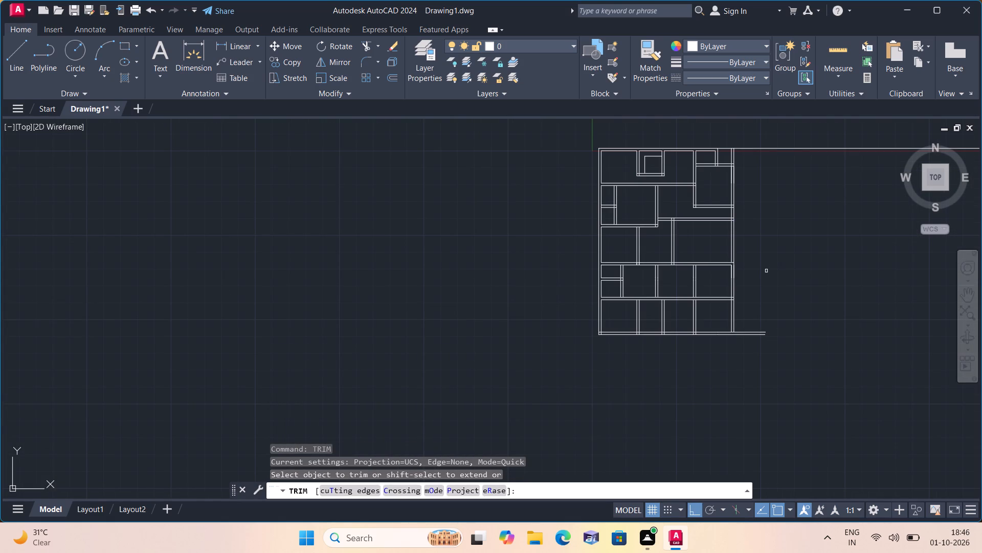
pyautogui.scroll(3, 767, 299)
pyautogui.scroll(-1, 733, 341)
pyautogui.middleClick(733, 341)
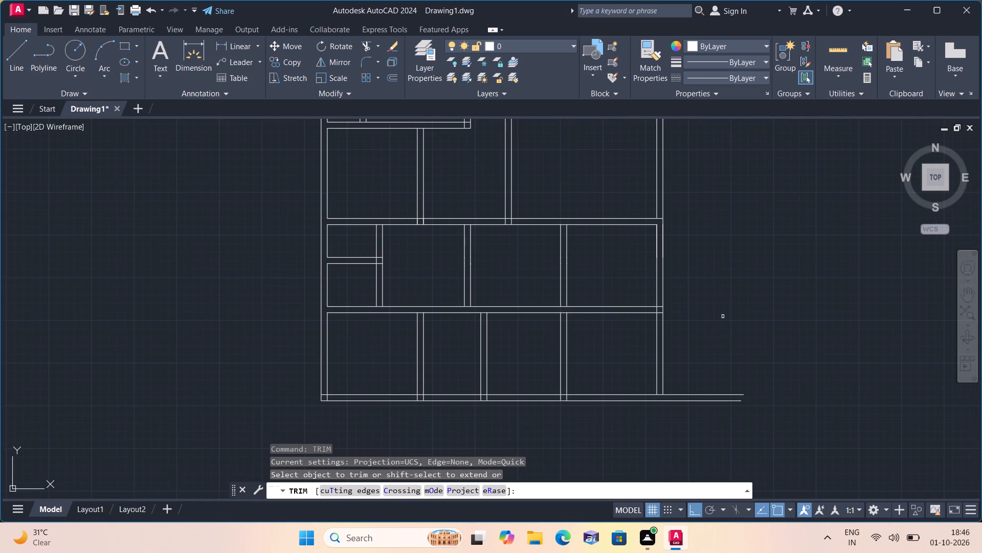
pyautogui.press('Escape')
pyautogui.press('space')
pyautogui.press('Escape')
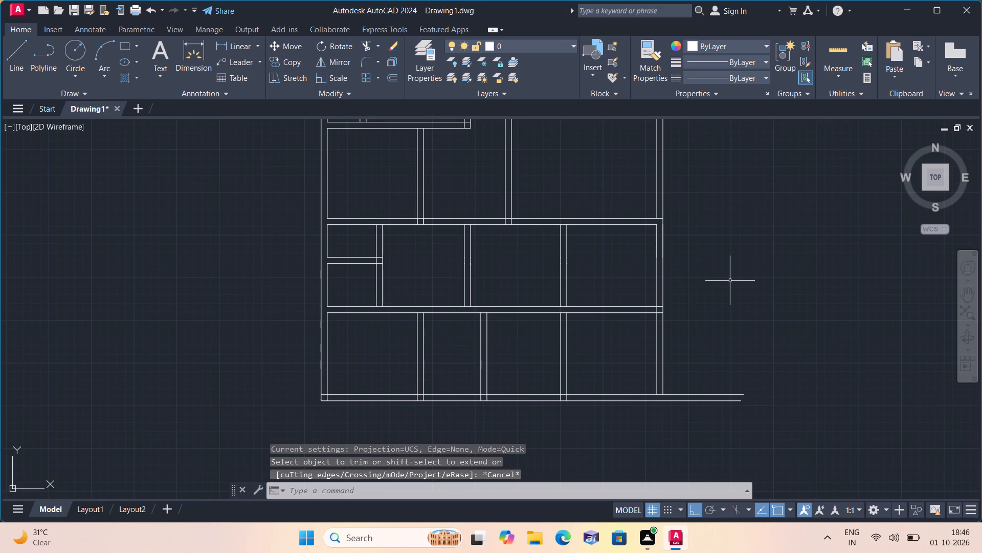
# Extend both lines of the right wall down to the bottom wall's outer line.
pyautogui.write('exte')
pyautogui.press('space')
pyautogui.click(730, 281)
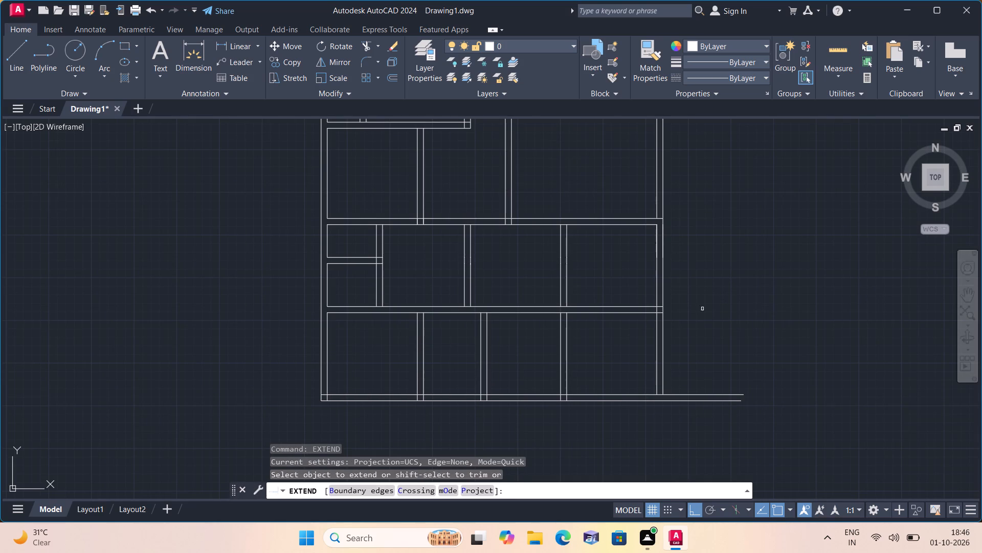
pyautogui.click(671, 328)
pyautogui.click(636, 351)
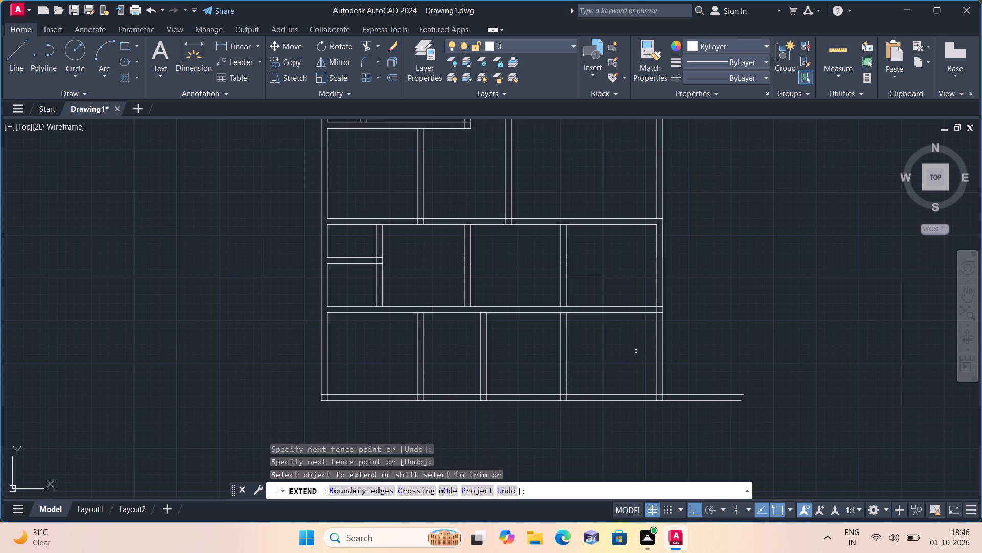
pyautogui.press('Escape')
# Trim the two bottom wall lines where they overhang beyond the right wall.
pyautogui.write('tri')
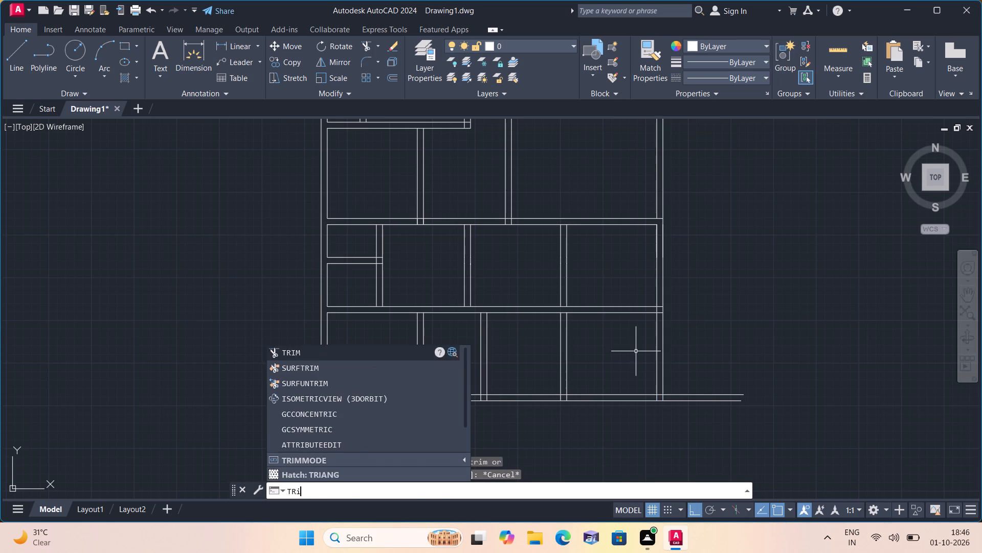
pyautogui.press('space')
pyautogui.press('space')
pyautogui.moveTo(720, 325); pyautogui.dragTo(720, 339)
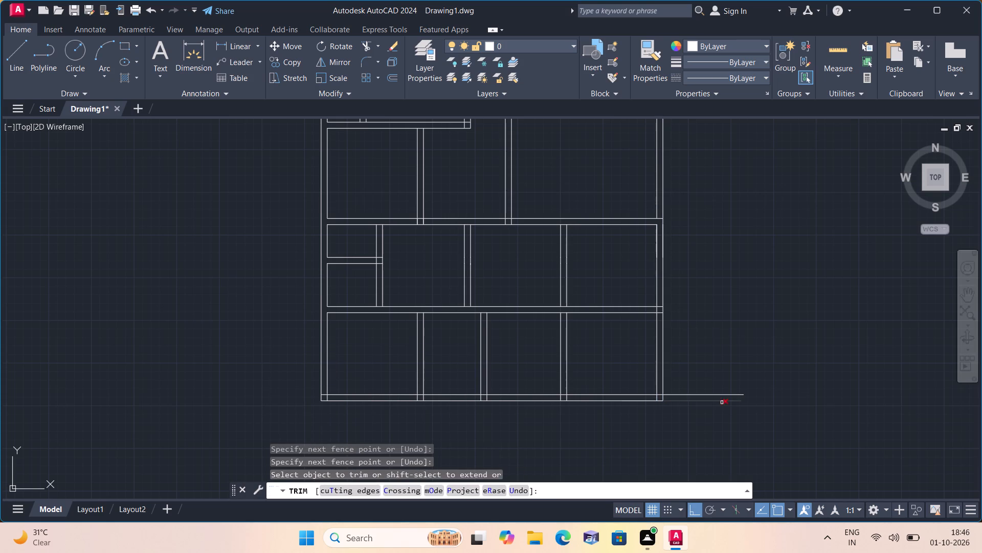
pyautogui.click(718, 417)
pyautogui.click(726, 326)
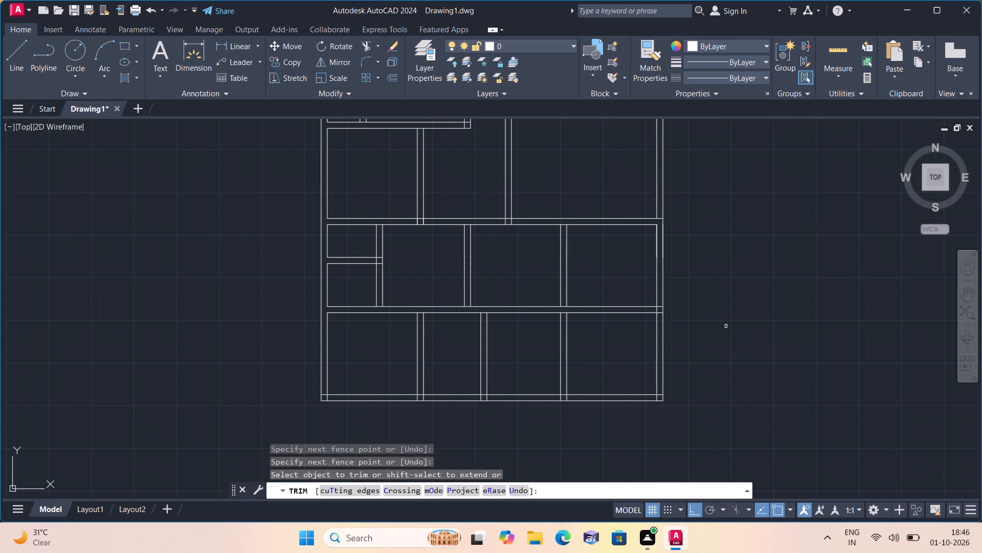
pyautogui.click(726, 326)
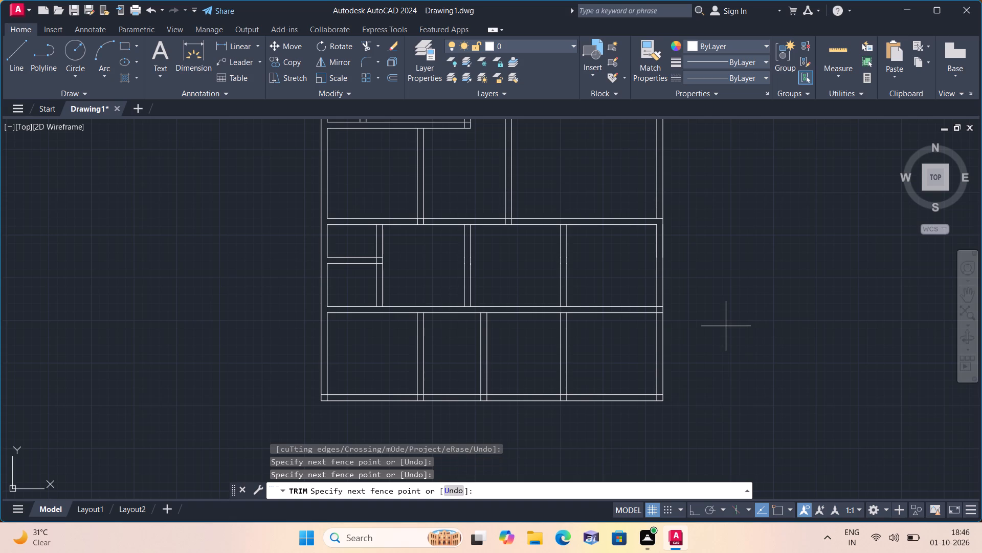
pyautogui.scroll(-1, 726, 326)
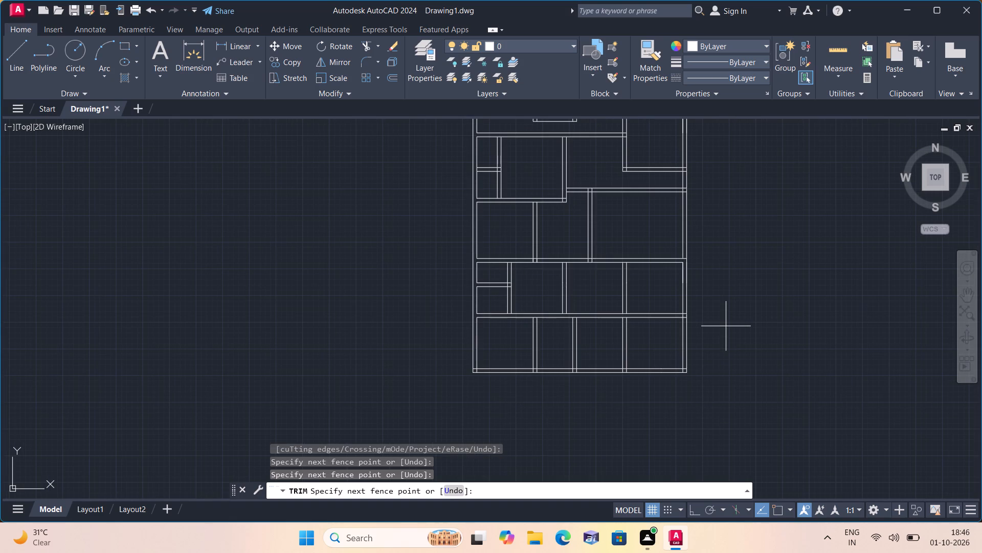
pyautogui.click(755, 307)
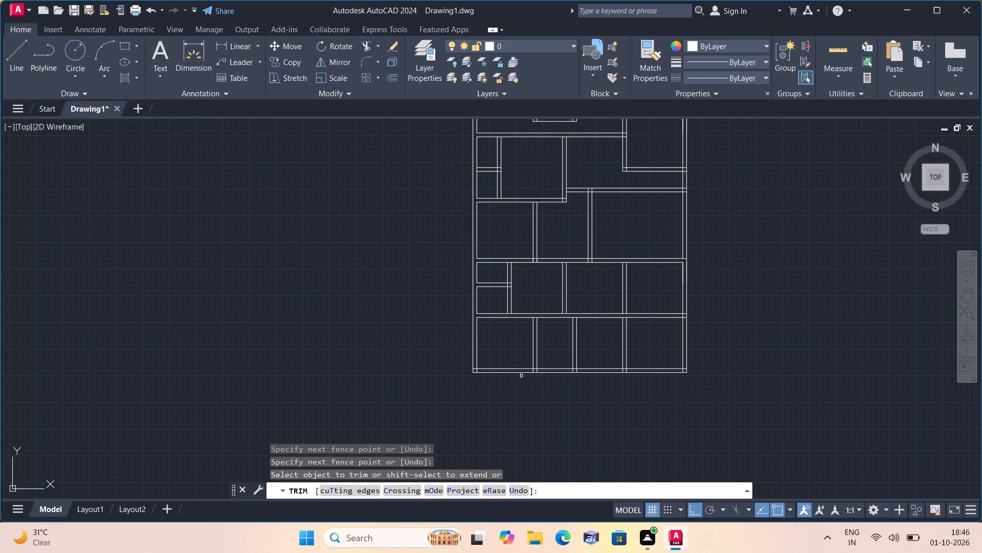
# Trim the overlapping wall lines at both lower corners of the small enclosure in the top row.
pyautogui.moveTo(288, 315); pyautogui.dragTo(294, 407, button='middle')
pyautogui.scroll(-1, 287, 318)
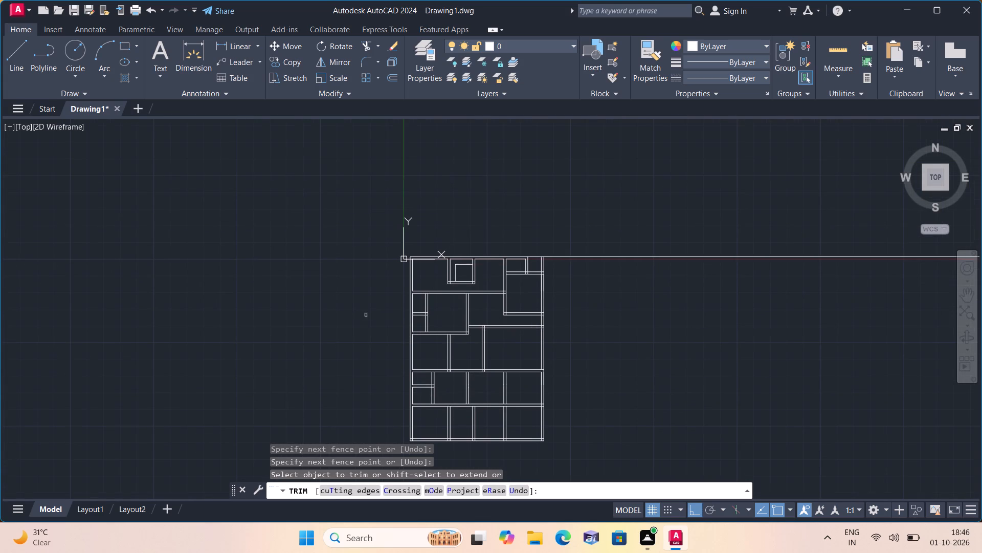
pyautogui.scroll(3, 406, 280)
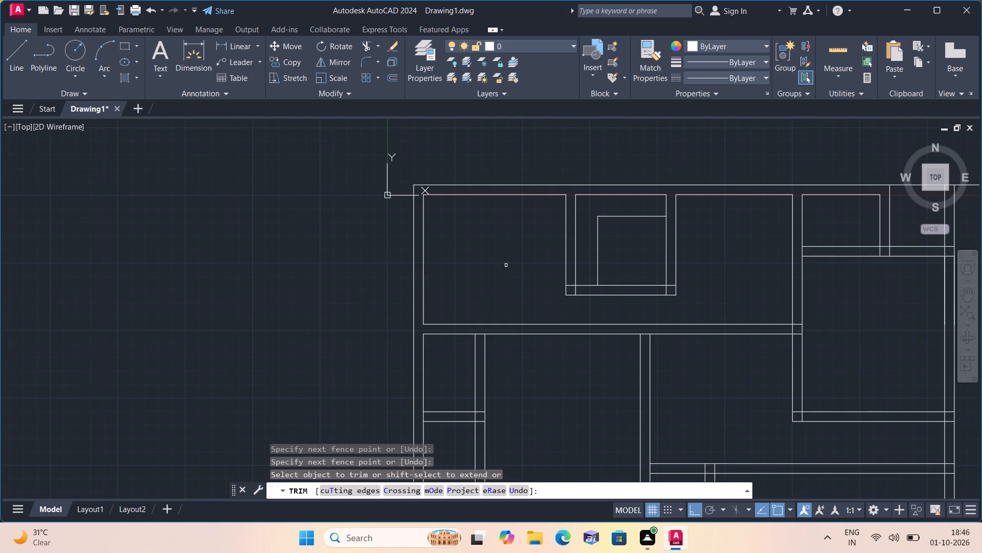
pyautogui.moveTo(497, 266); pyautogui.dragTo(445, 291, button='middle')
pyautogui.scroll(-1, 485, 273)
pyautogui.scroll(2, 499, 305)
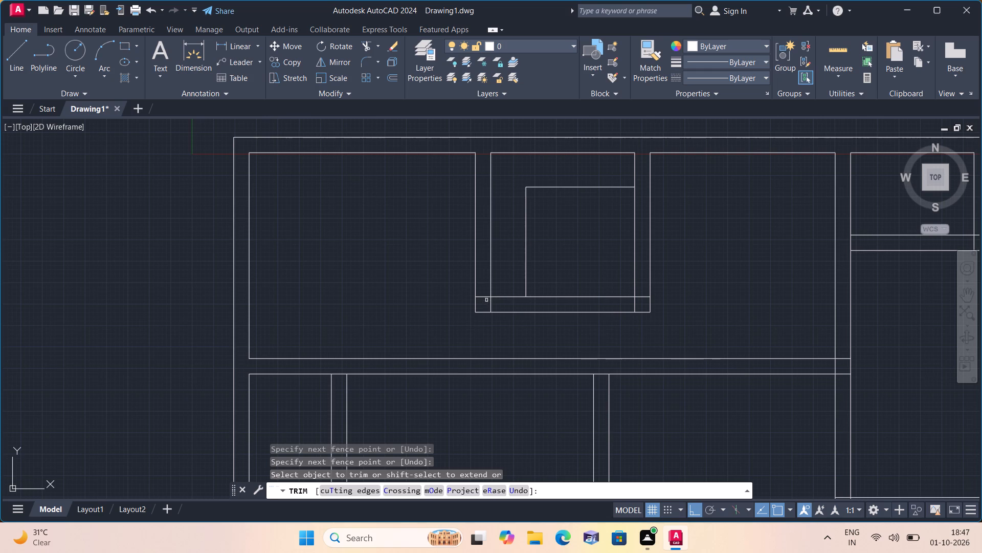
pyautogui.click(480, 294)
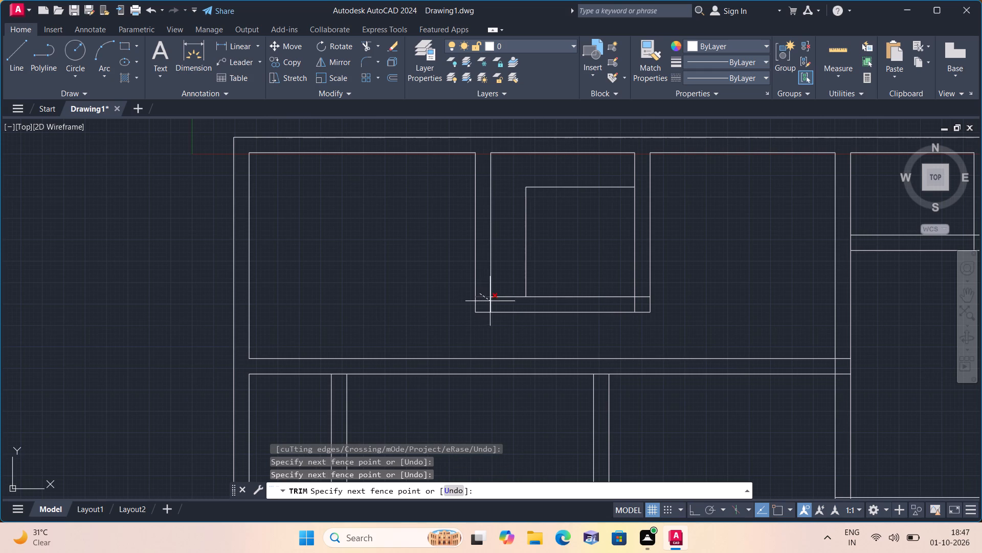
pyautogui.click(495, 308)
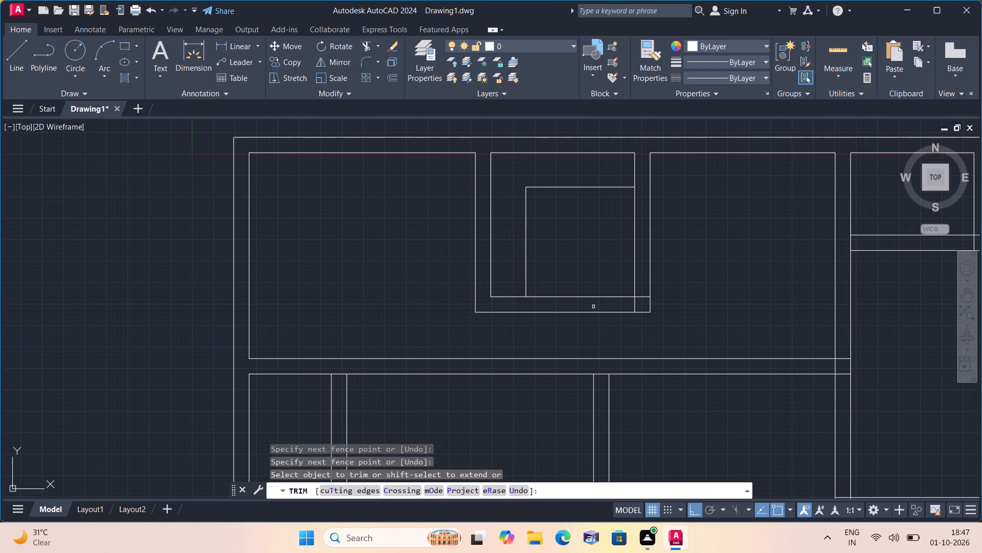
pyautogui.click(633, 305)
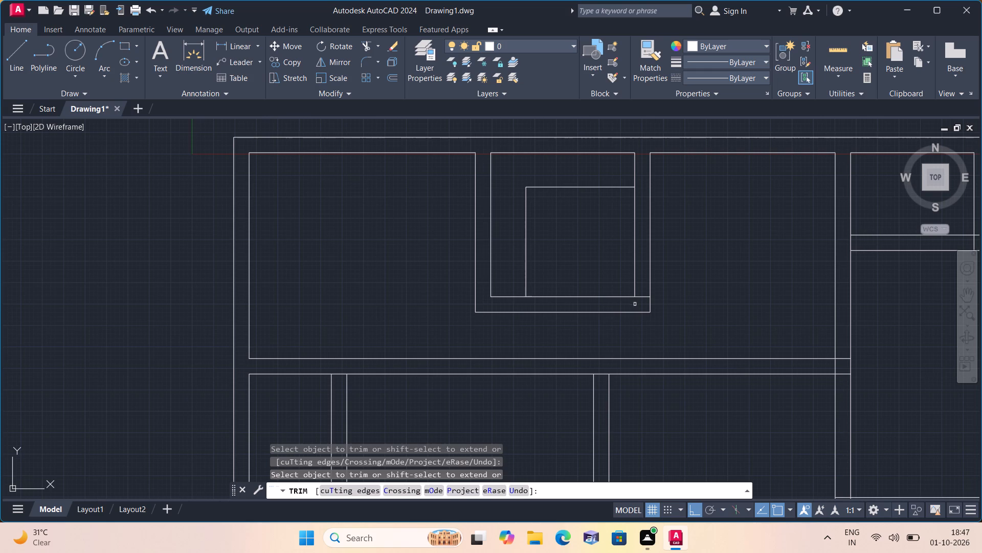
pyautogui.click(638, 295)
# Trim the right wall's inner line between the top wall and the partition below the top-right corner room.
pyautogui.scroll(-1, 638, 295)
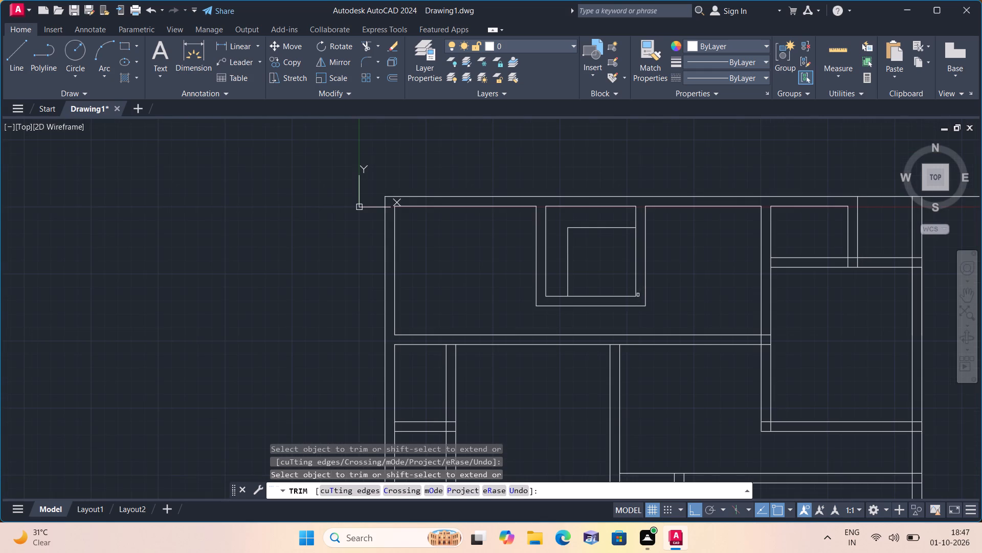
pyautogui.moveTo(668, 299); pyautogui.dragTo(633, 303, button='middle')
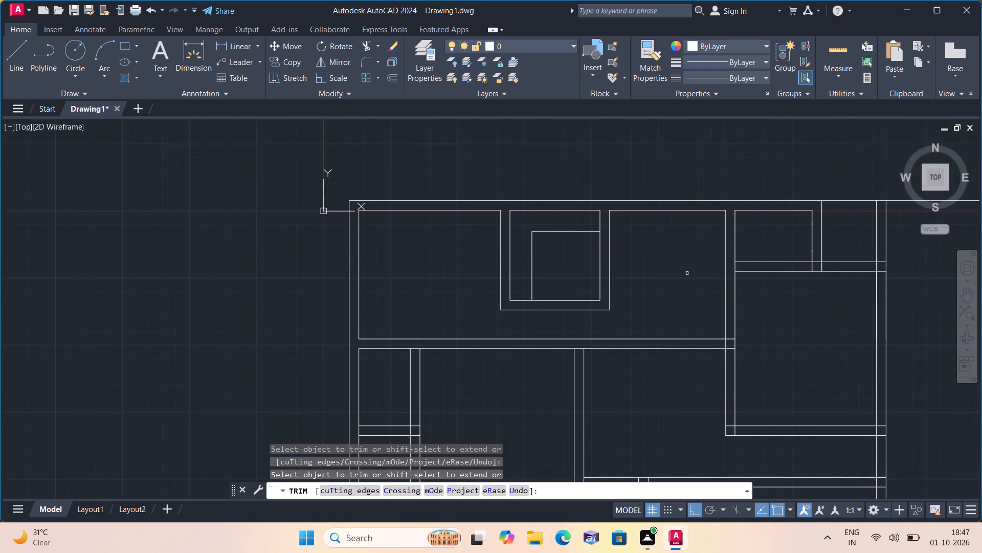
pyautogui.scroll(-1, 657, 274)
pyautogui.moveTo(657, 276); pyautogui.dragTo(639, 276, button='middle')
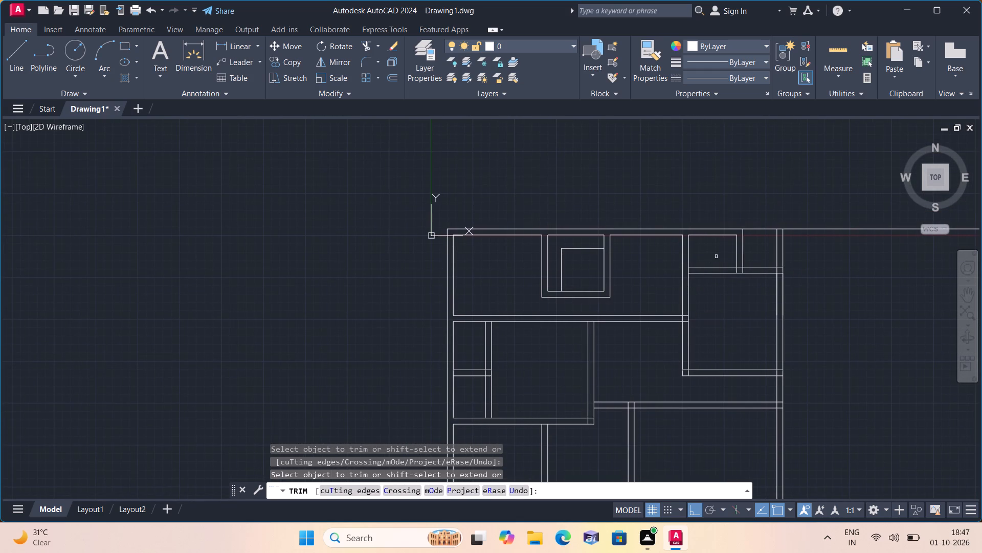
pyautogui.scroll(2, 727, 248)
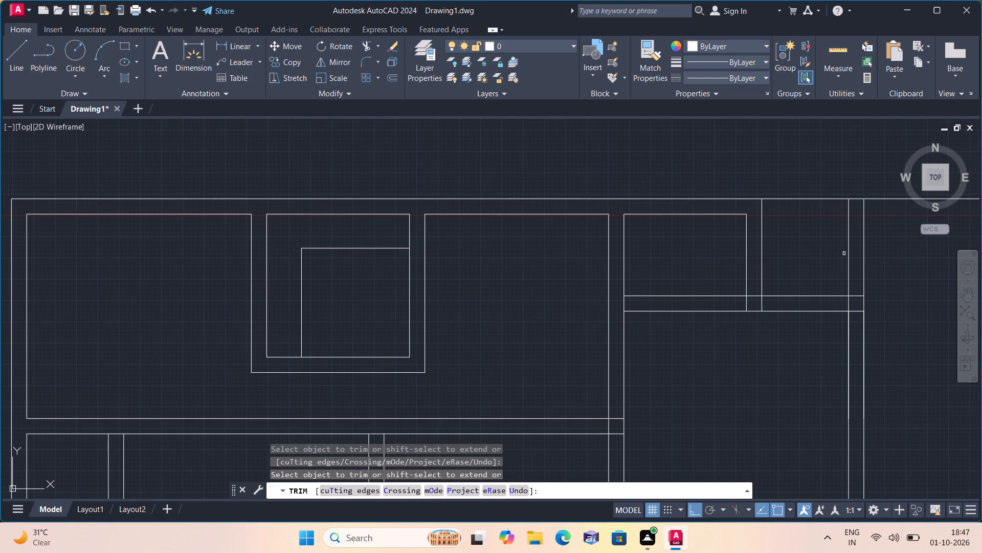
pyautogui.click(851, 263)
# Trim the overlapping lines along the partition below the two top-right rooms, at its left end, the dividing wall and the right wall.
pyautogui.scroll(1, 629, 316)
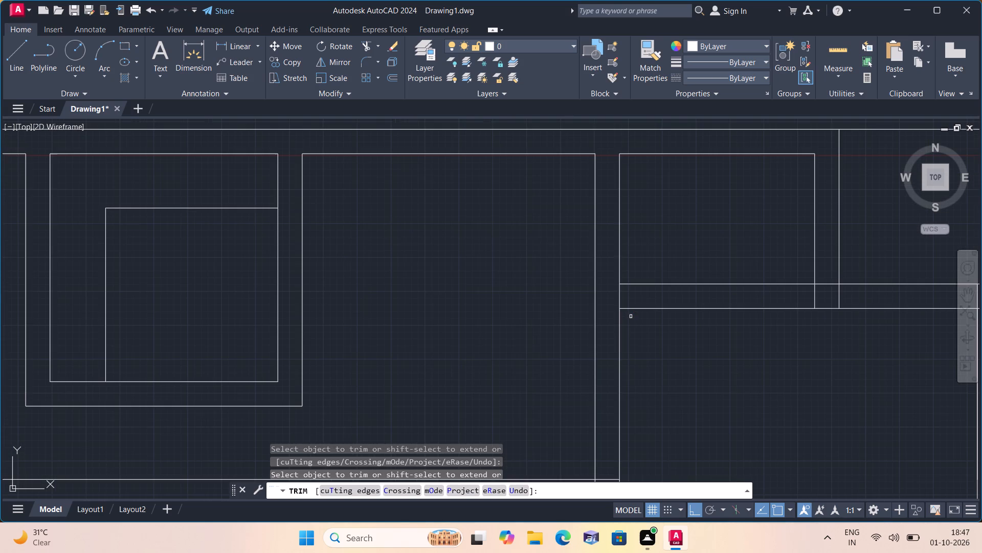
pyautogui.click(619, 301)
pyautogui.scroll(-2, 619, 301)
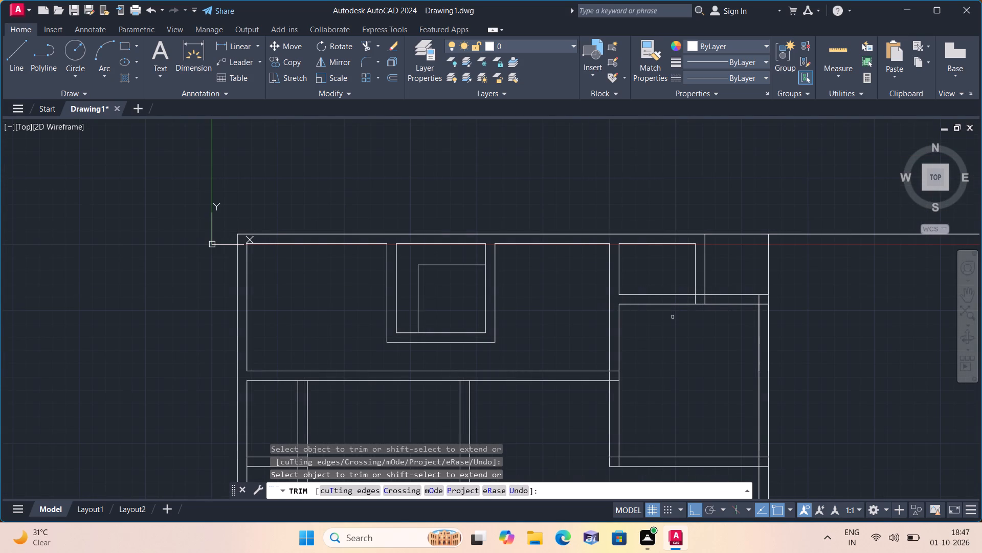
pyautogui.scroll(3, 694, 305)
pyautogui.click(681, 295)
pyautogui.click(755, 276)
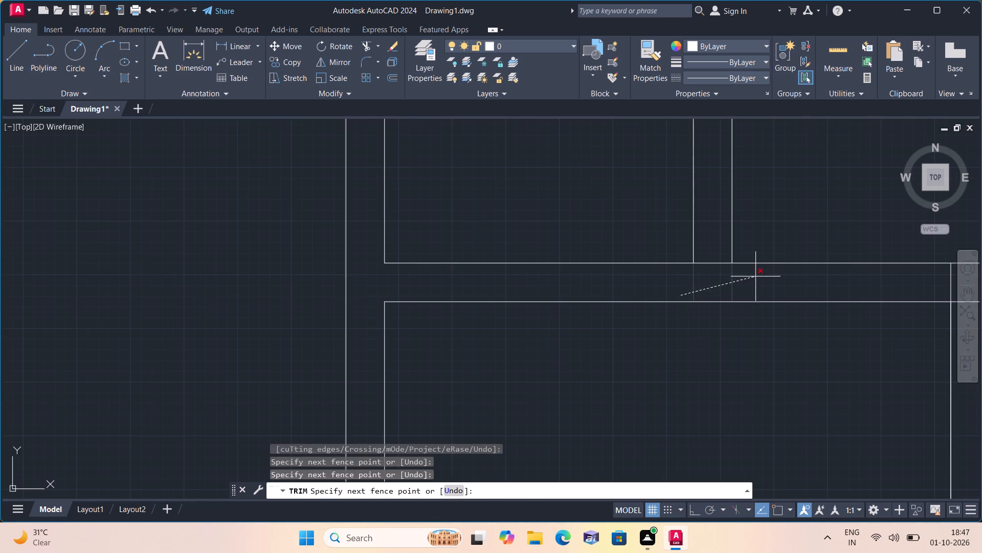
pyautogui.click(720, 264)
pyautogui.scroll(-2, 715, 266)
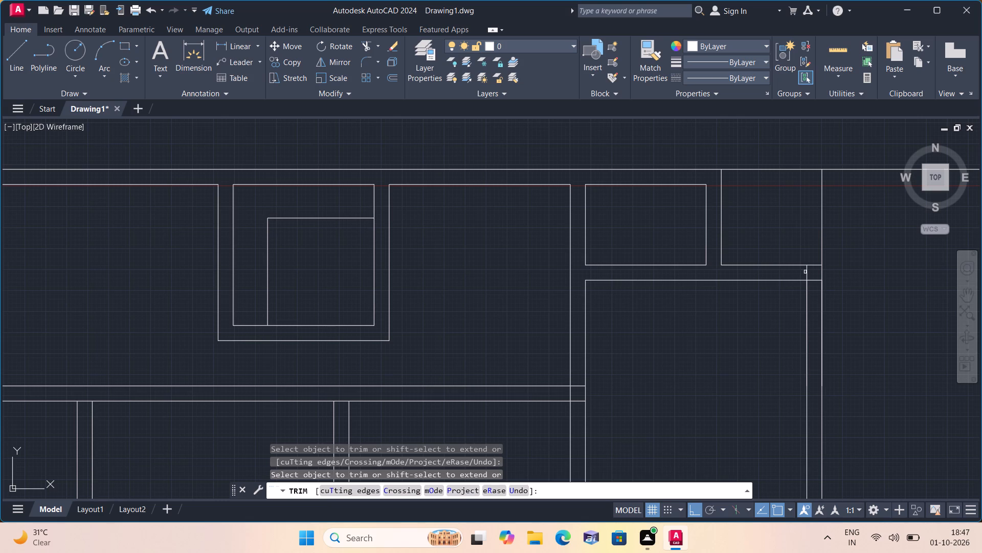
pyautogui.click(808, 273)
pyautogui.click(814, 280)
# Trim the overlapping lines where the horizontal wall below the top row meets the vertical wall of the room beneath the top-right rooms.
pyautogui.scroll(-2, 684, 355)
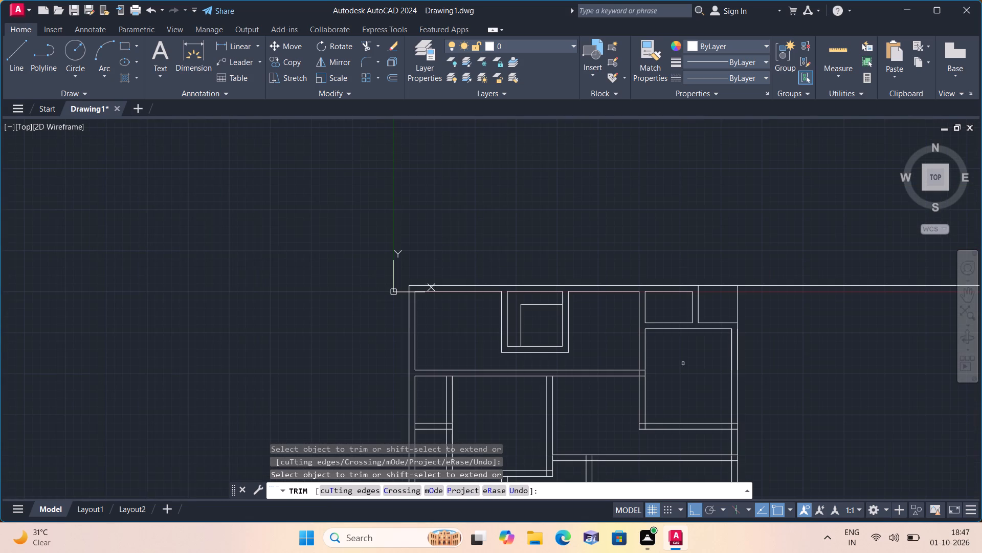
pyautogui.moveTo(683, 364); pyautogui.dragTo(730, 309, button='middle')
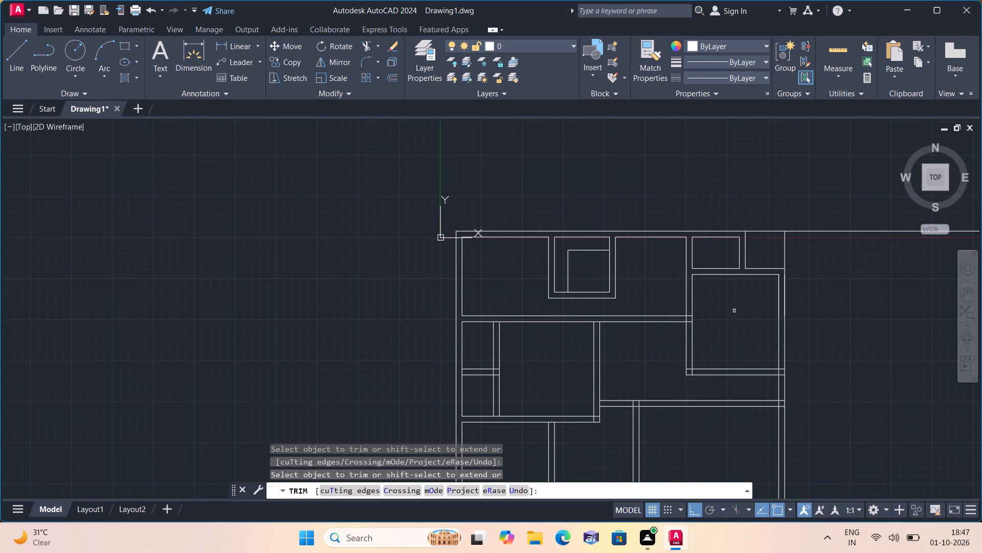
pyautogui.scroll(2, 660, 318)
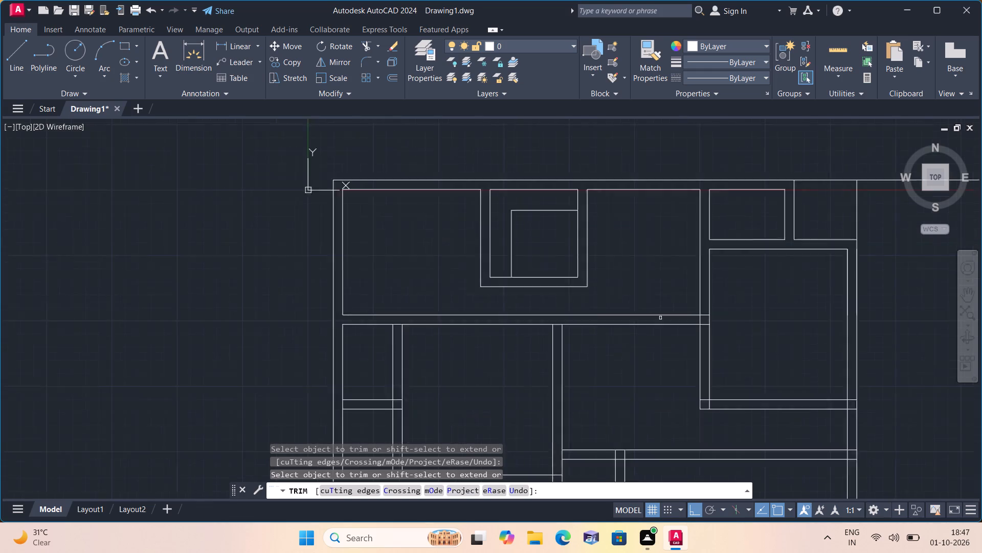
pyautogui.click(726, 311)
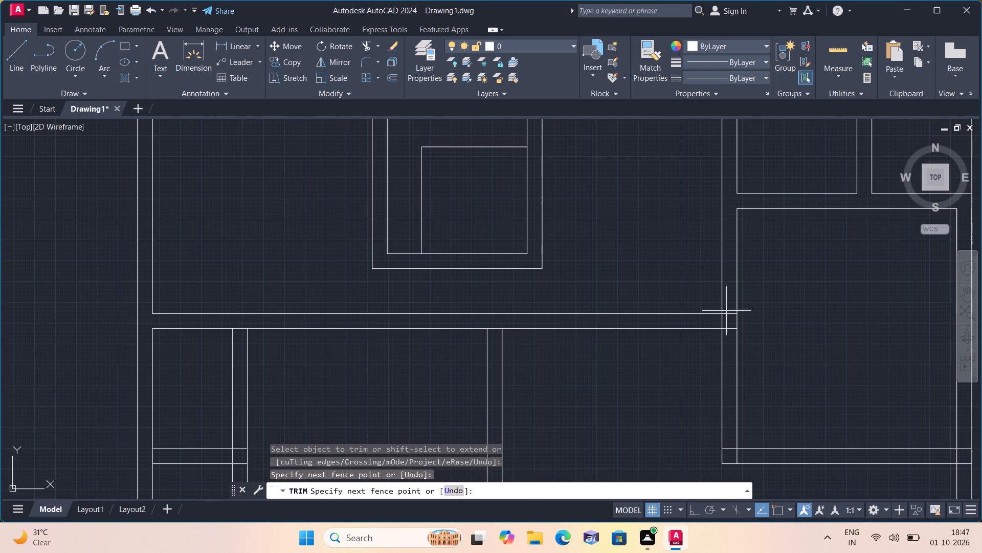
pyautogui.click(718, 323)
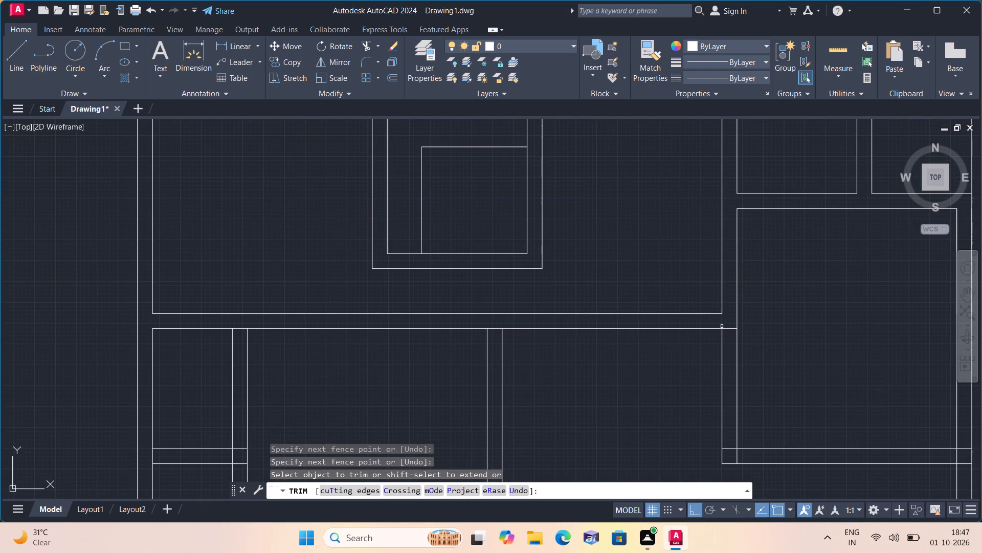
pyautogui.click(729, 328)
pyautogui.scroll(-1, 729, 328)
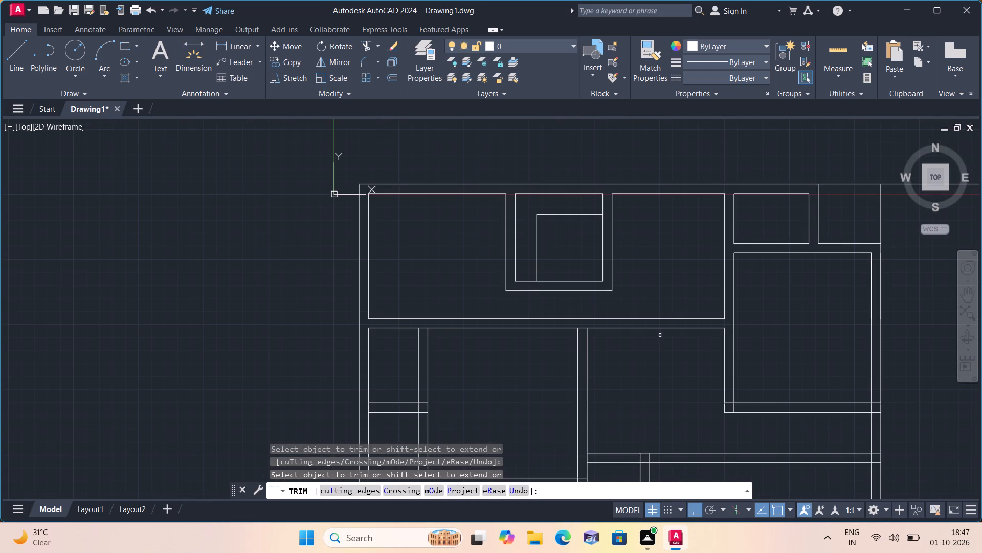
# Trim the lower line of the wall below the top row across the two vertical partitions that branch down from it.
pyautogui.scroll(1, 412, 342)
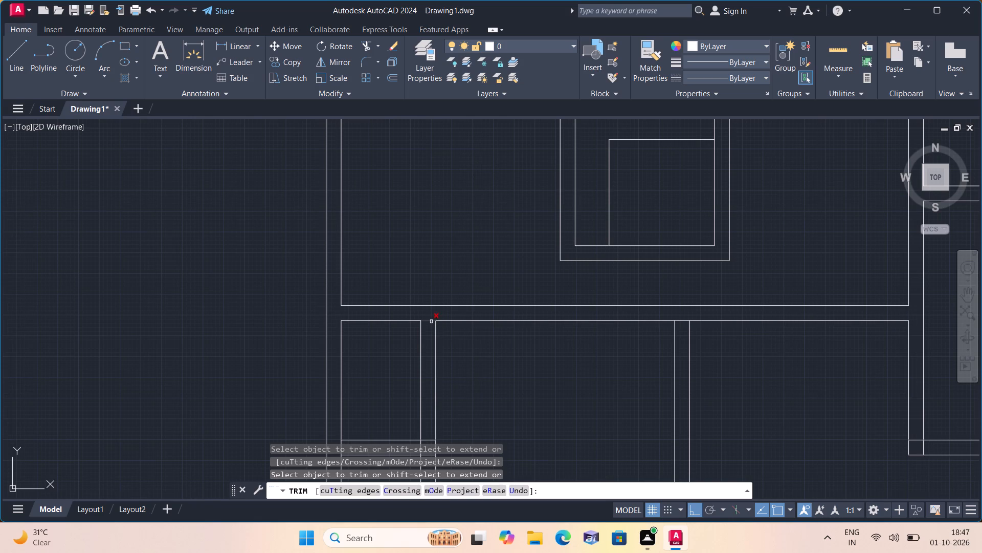
pyautogui.click(431, 322)
pyautogui.click(677, 321)
# Trim the left wall's inner line across the partition between the two small second-row rooms and alongside the lower room.
pyautogui.scroll(-2, 677, 321)
pyautogui.scroll(1, 634, 352)
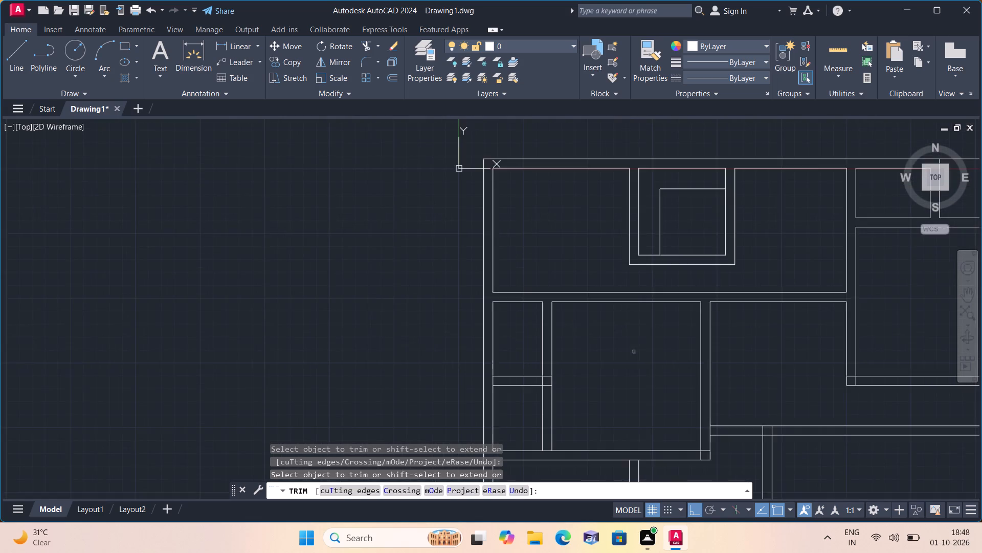
pyautogui.scroll(-1, 634, 352)
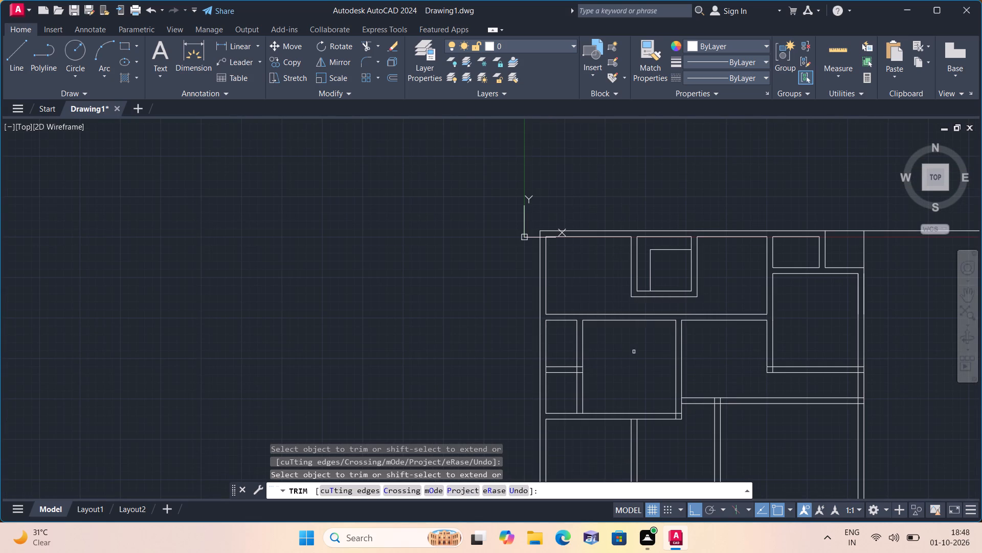
pyautogui.scroll(-1, 634, 352)
pyautogui.scroll(3, 634, 352)
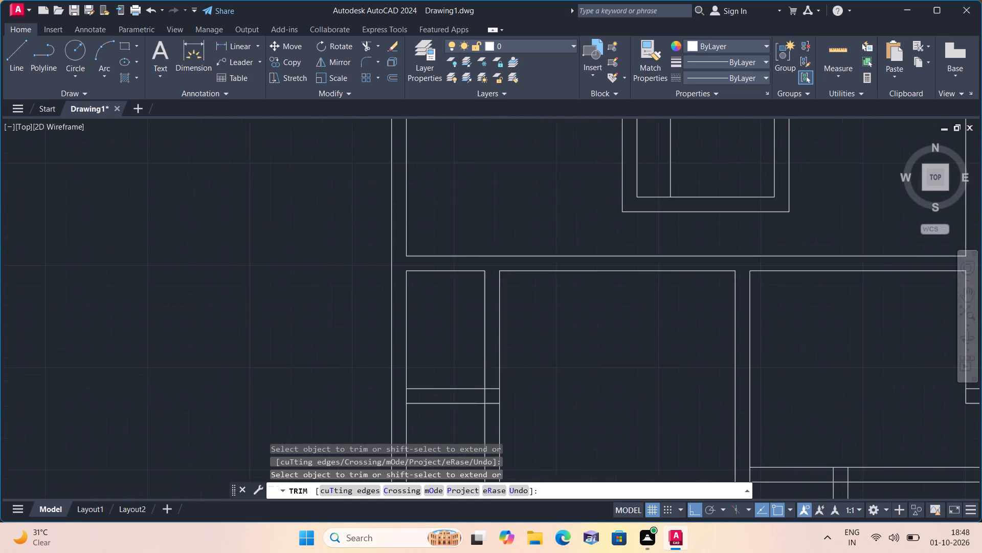
pyautogui.scroll(-2, 634, 352)
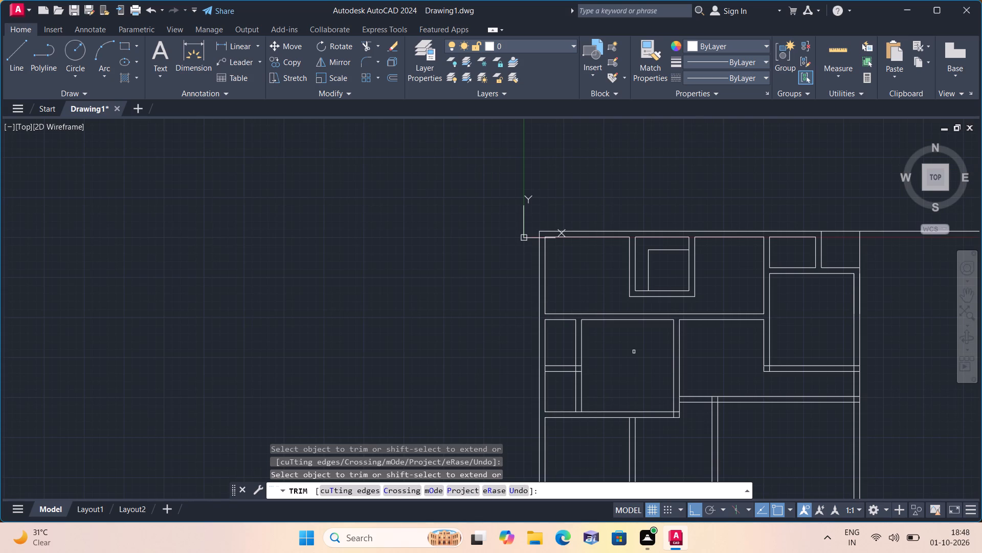
pyautogui.moveTo(630, 355); pyautogui.dragTo(636, 320, button='middle')
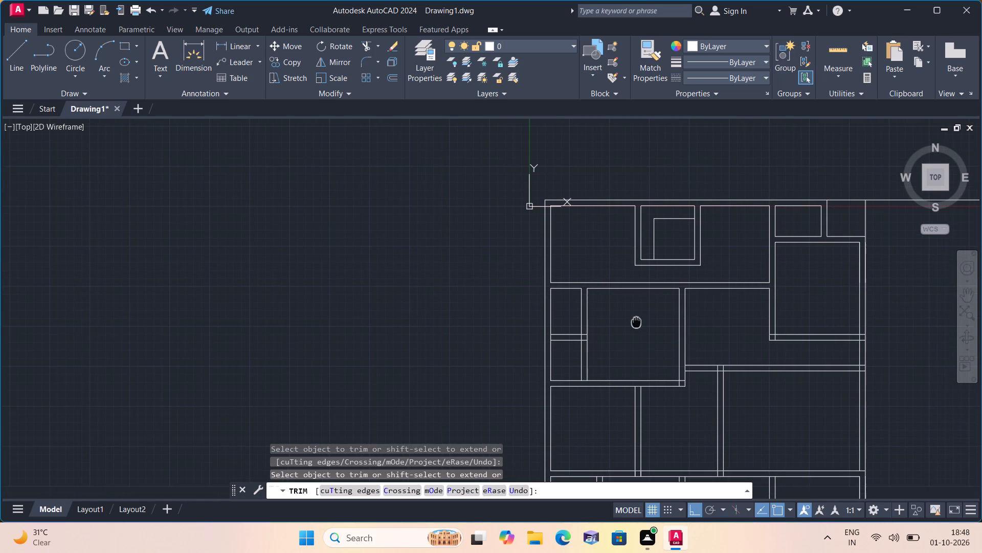
pyautogui.scroll(2, 543, 345)
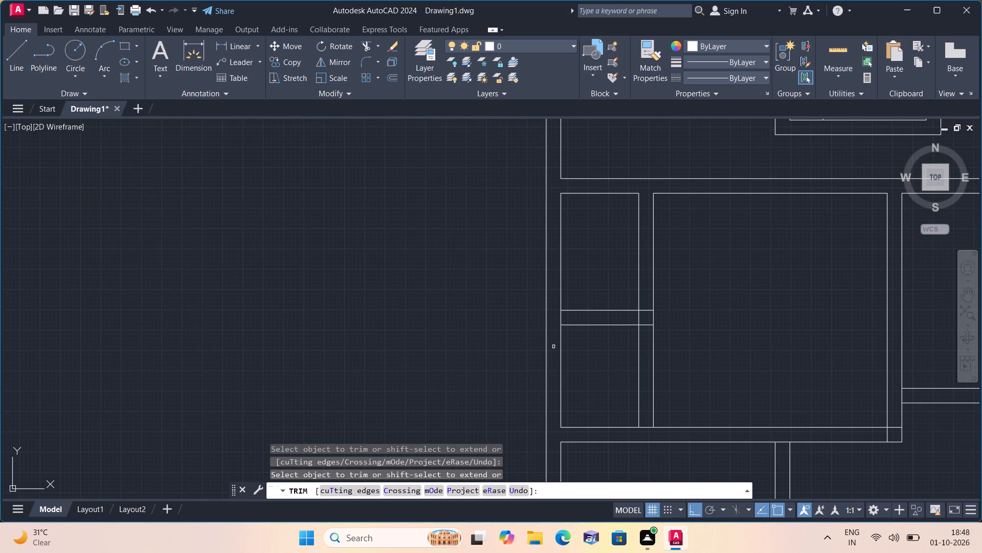
pyautogui.click(563, 343)
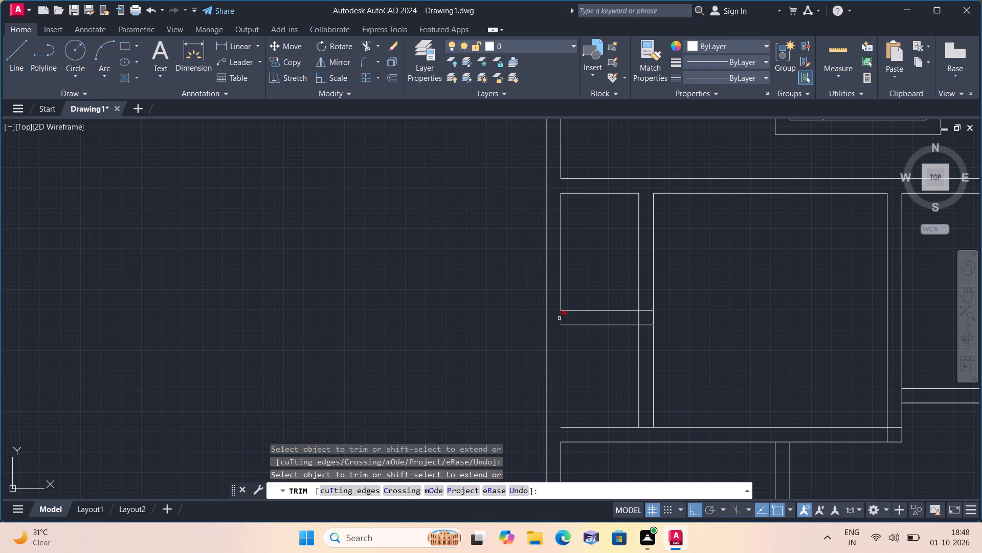
pyautogui.click(559, 318)
# Trim the overlapping lines where the partition between the two small left rooms meets the vertical wall beside them.
pyautogui.click(641, 317)
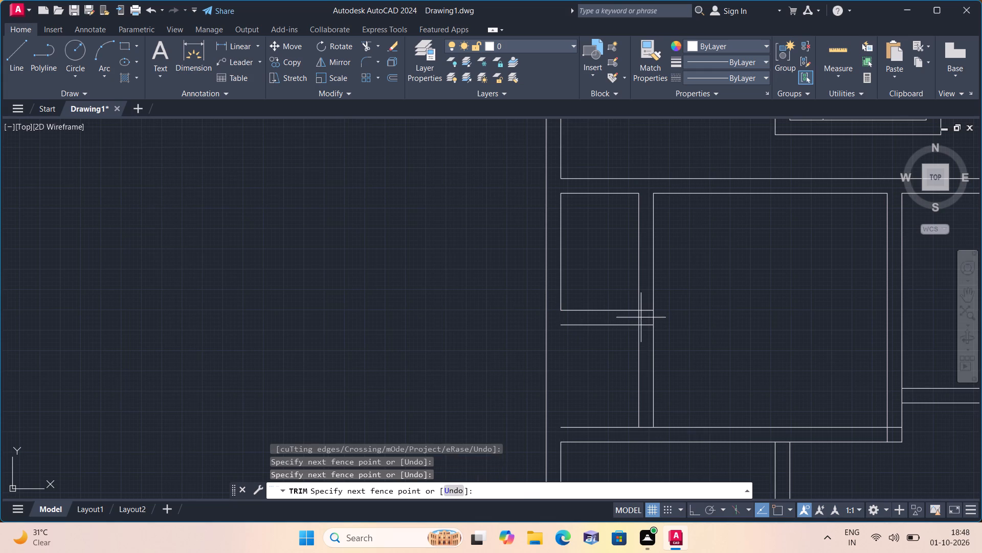
pyautogui.click(633, 318)
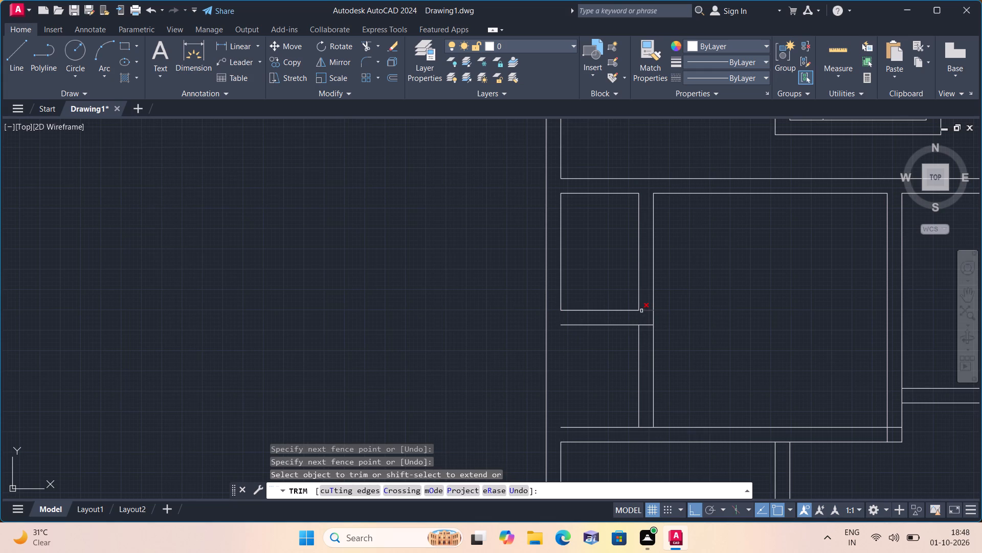
pyautogui.click(642, 310)
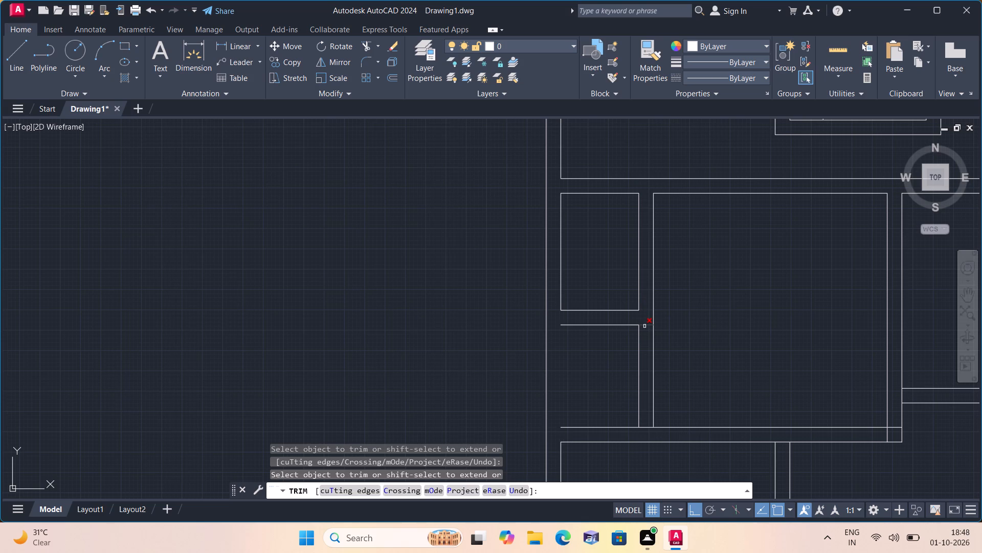
pyautogui.click(644, 326)
pyautogui.scroll(-1, 644, 326)
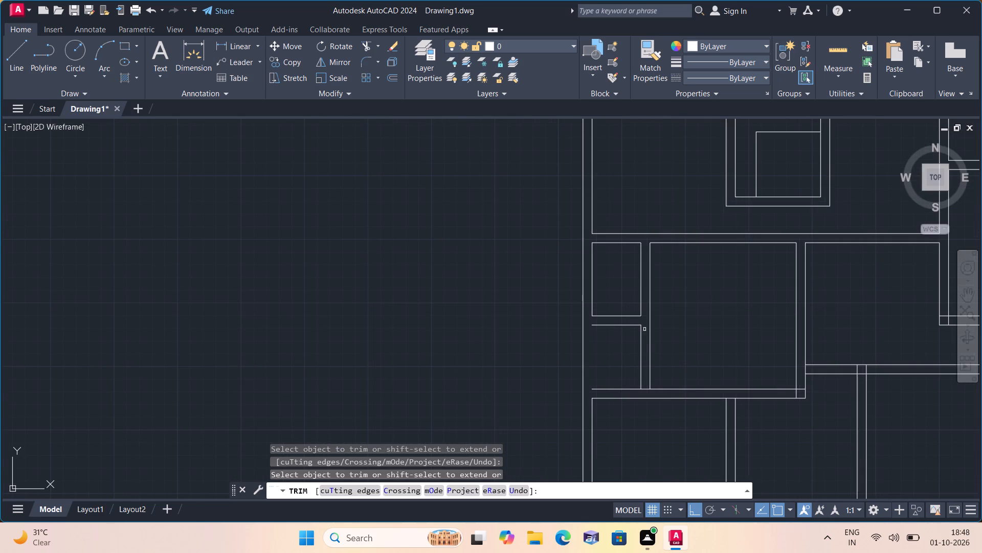
# Trim the overlapping lines below the large second-row room, at the foot of its left partition and at its lower-right corner.
pyautogui.scroll(1, 650, 367)
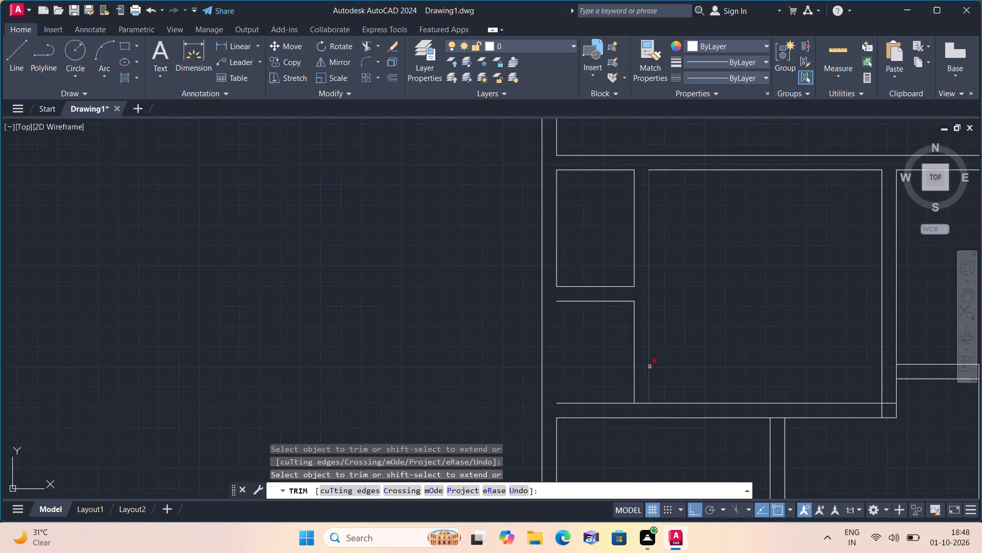
pyautogui.click(639, 403)
pyautogui.scroll(-1, 637, 397)
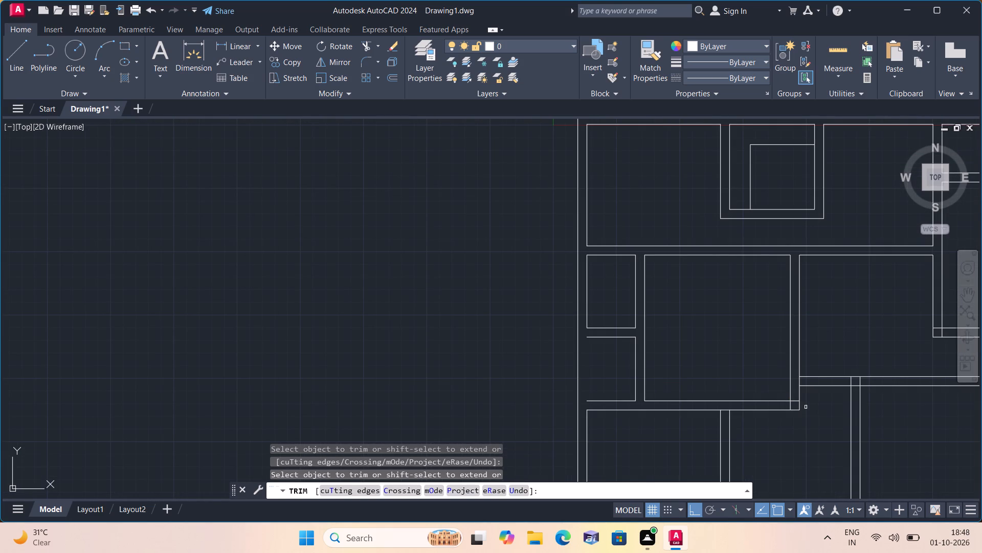
pyautogui.scroll(2, 791, 407)
pyautogui.click(793, 391)
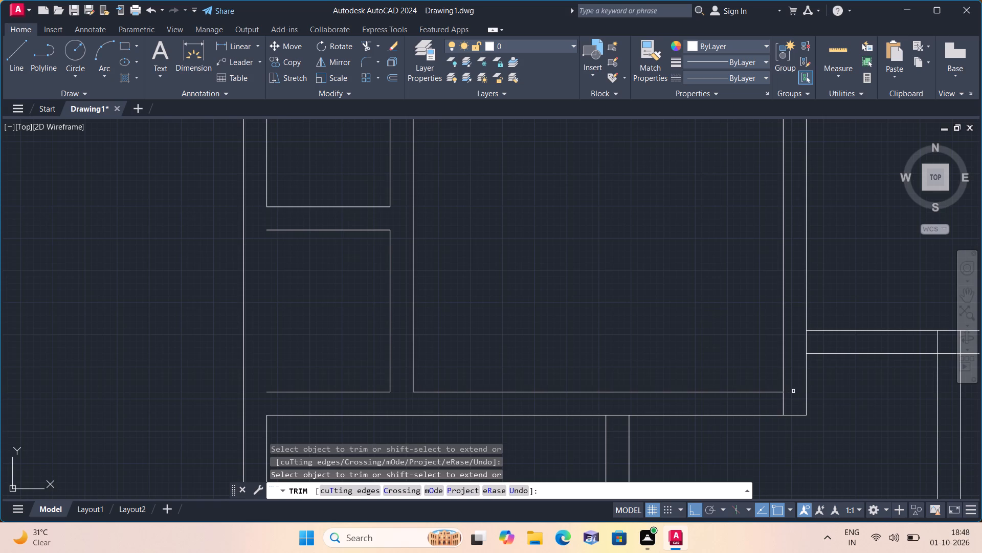
pyautogui.click(785, 402)
pyautogui.scroll(-2, 762, 382)
pyautogui.moveTo(691, 346); pyautogui.dragTo(648, 310, button='middle')
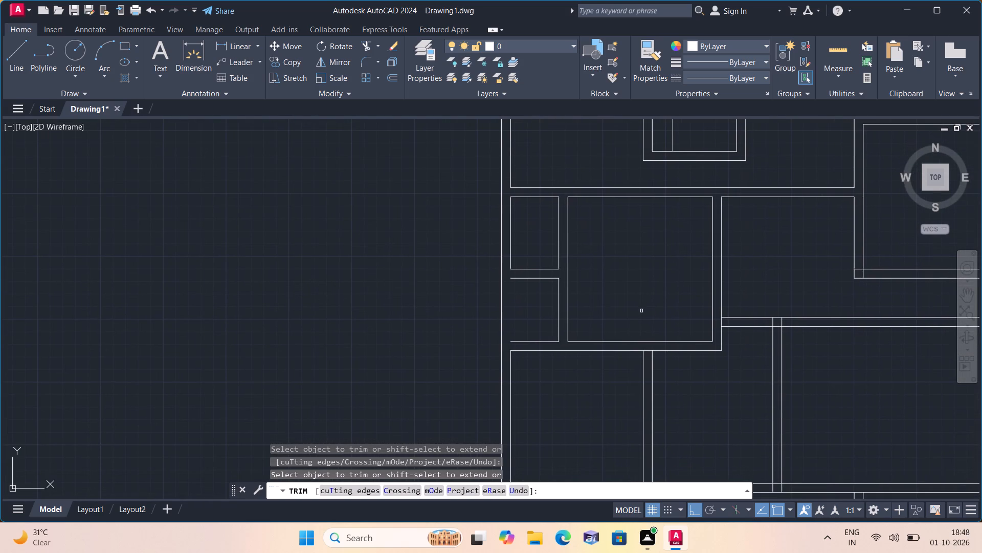
pyautogui.scroll(-1, 785, 291)
pyautogui.moveTo(784, 291); pyautogui.dragTo(725, 287, button='middle')
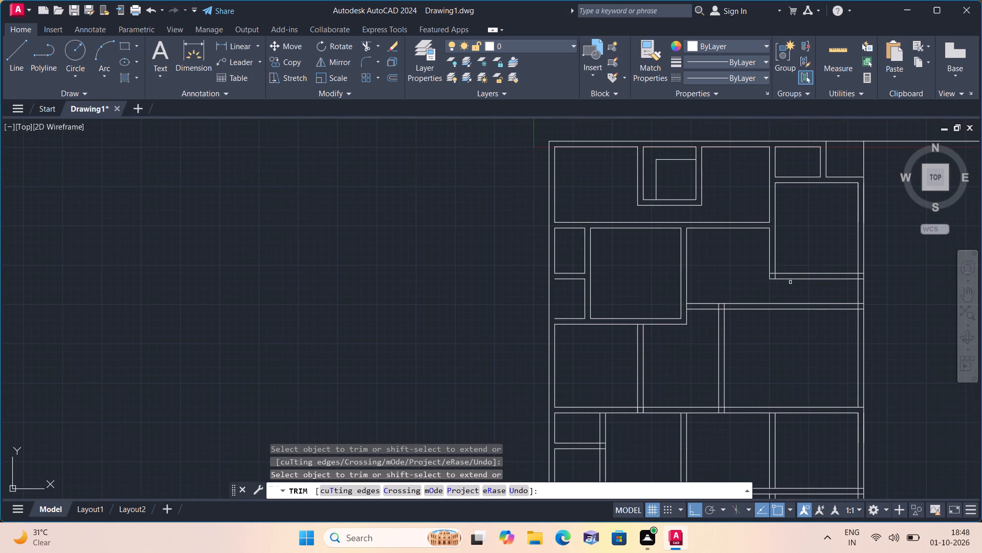
# Trim the overlapping lines of the wall below the upper-right room, at its lower-left corner and at the right outer wall.
pyautogui.scroll(2, 800, 272)
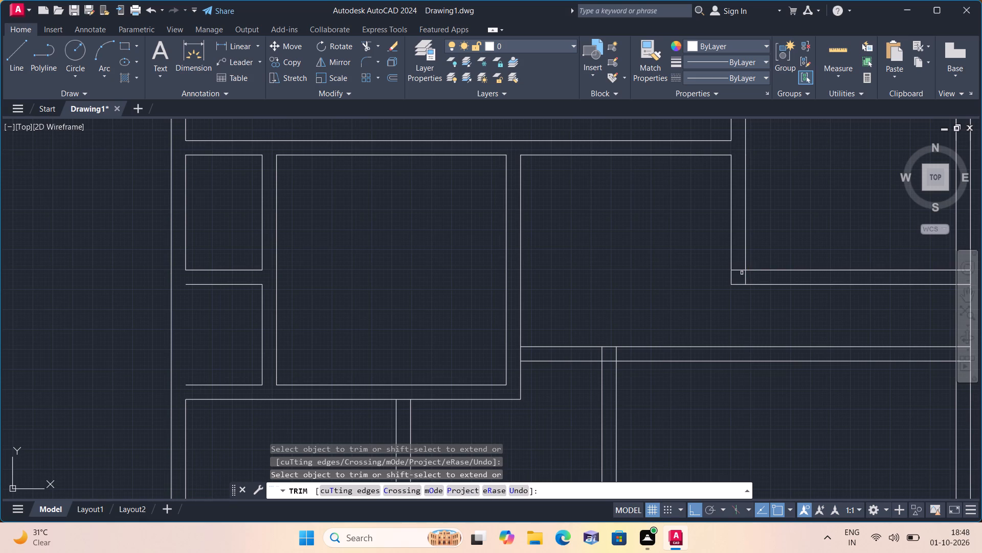
pyautogui.click(738, 270)
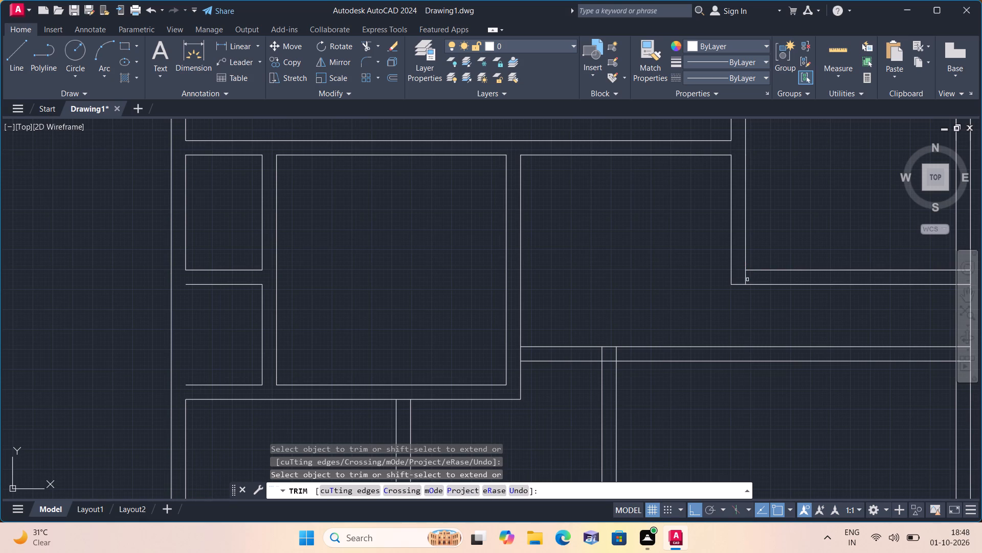
pyautogui.click(745, 278)
pyautogui.scroll(-1, 745, 278)
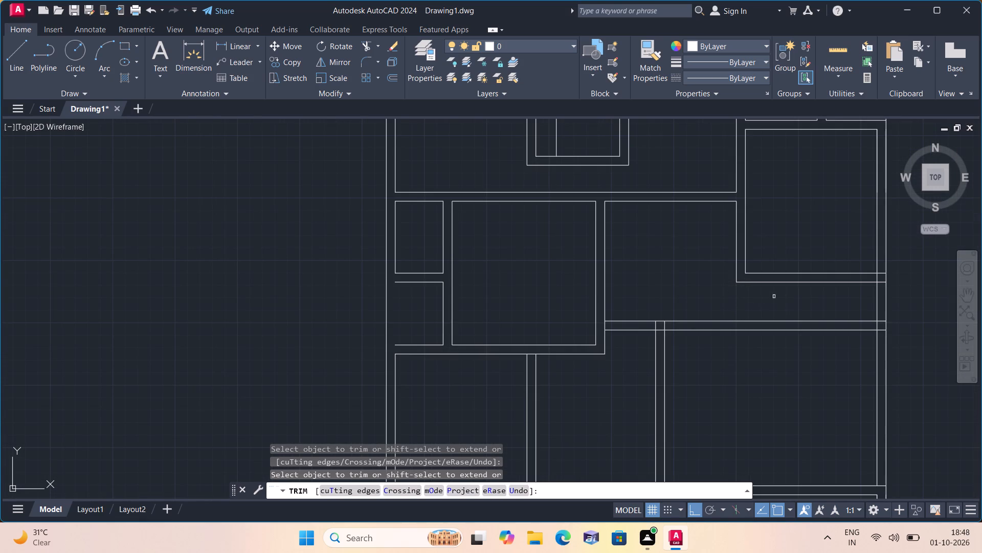
pyautogui.scroll(1, 824, 280)
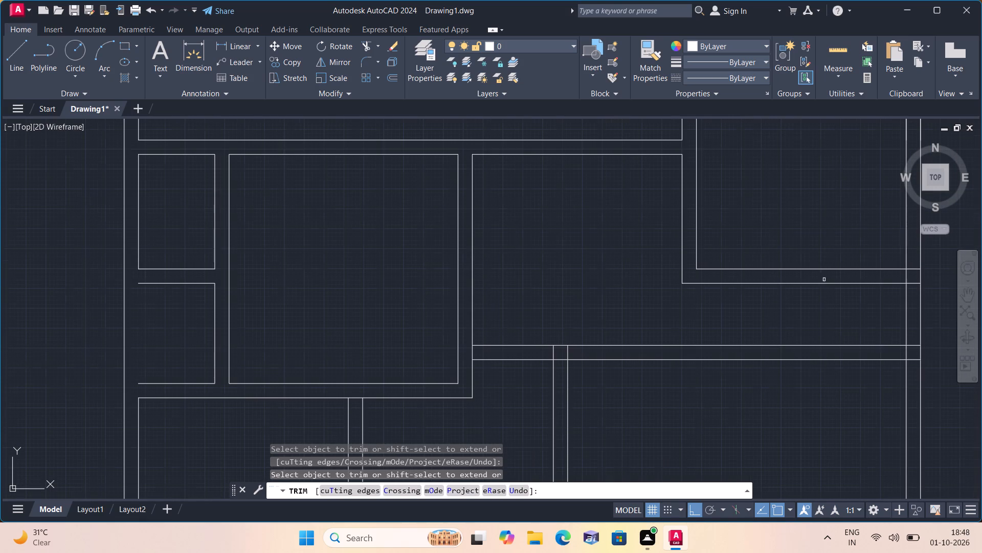
pyautogui.click(904, 276)
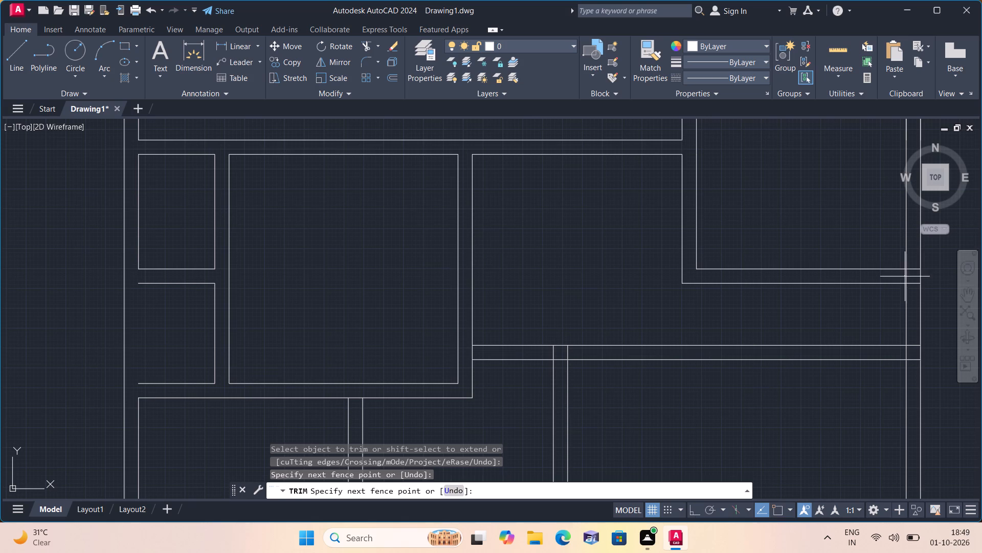
pyautogui.click(911, 267)
pyautogui.click(909, 282)
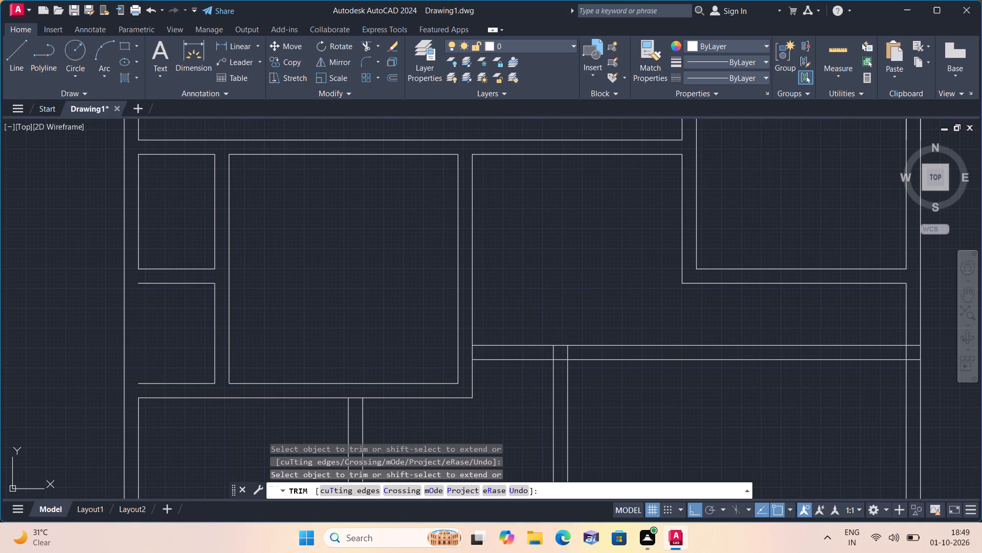
# Trim the upper line of the wall above the third-row right room and the outer wall's inner line where they meet.
pyautogui.scroll(-1, 910, 283)
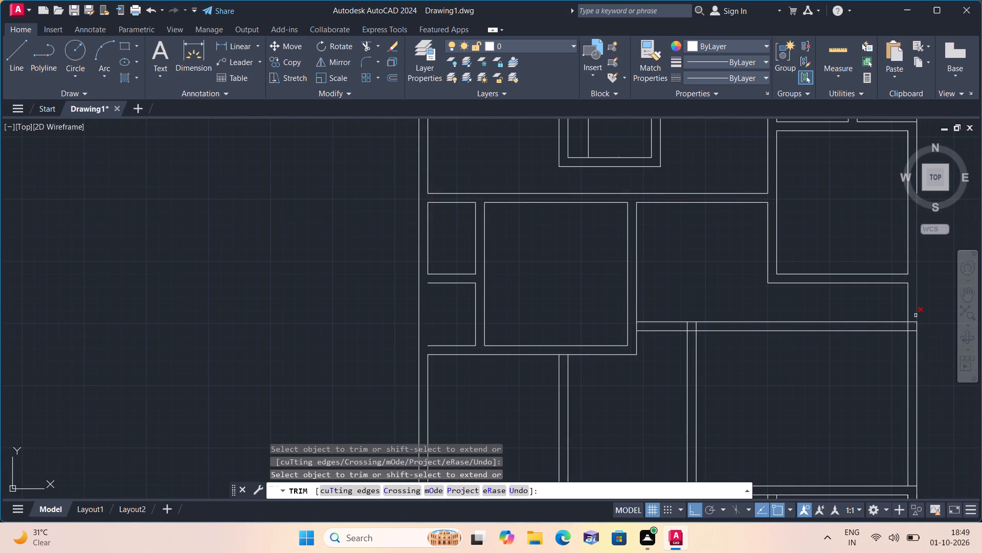
pyautogui.click(913, 320)
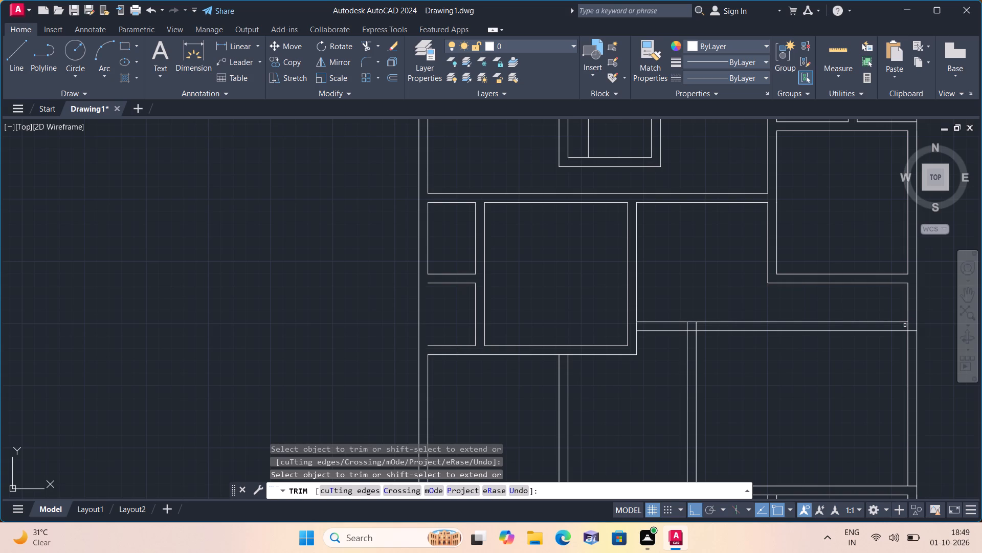
pyautogui.click(905, 325)
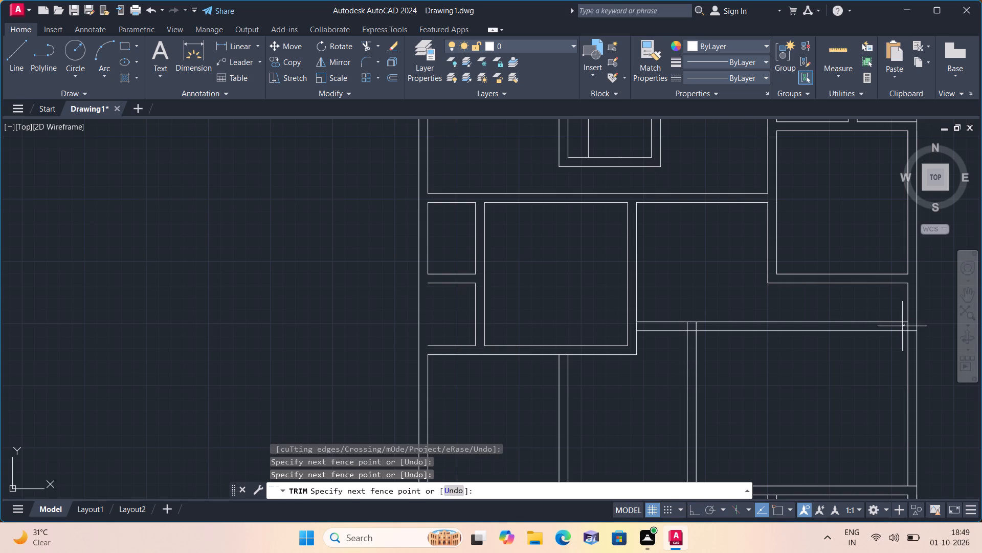
pyautogui.click(909, 325)
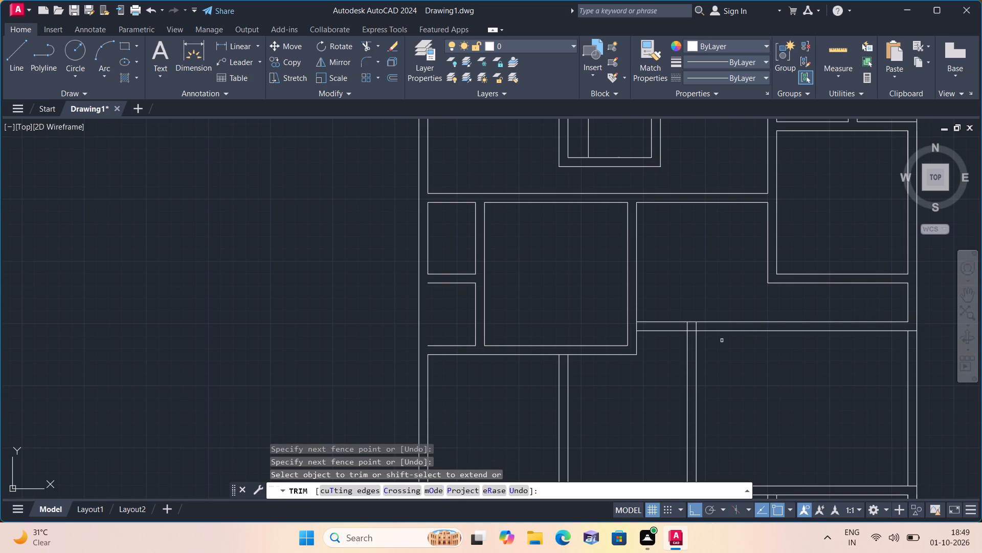
# Trim the overlapping lines at the tops of the two third-row partitions where they meet the walls above.
pyautogui.moveTo(763, 391); pyautogui.dragTo(723, 349, button='middle')
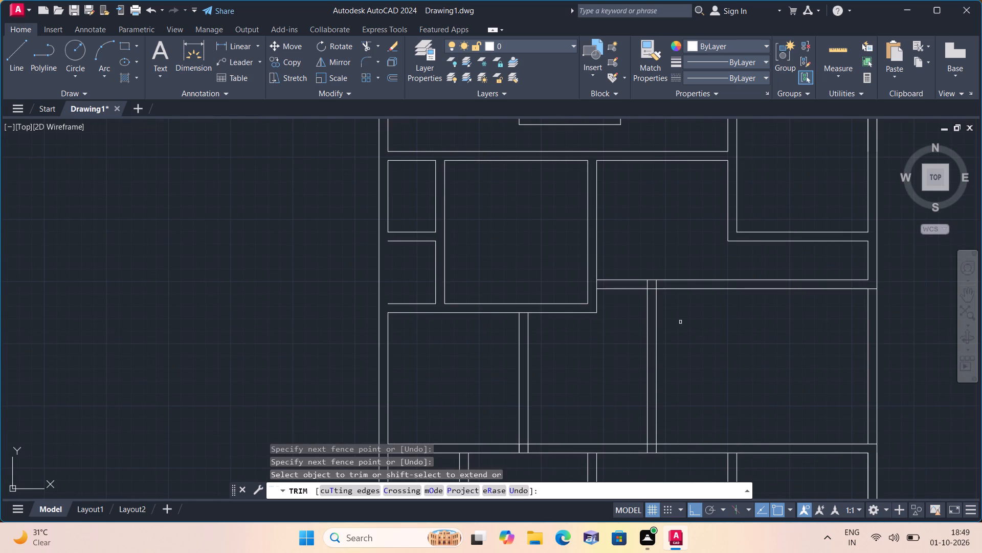
pyautogui.scroll(2, 662, 285)
pyautogui.click(662, 285)
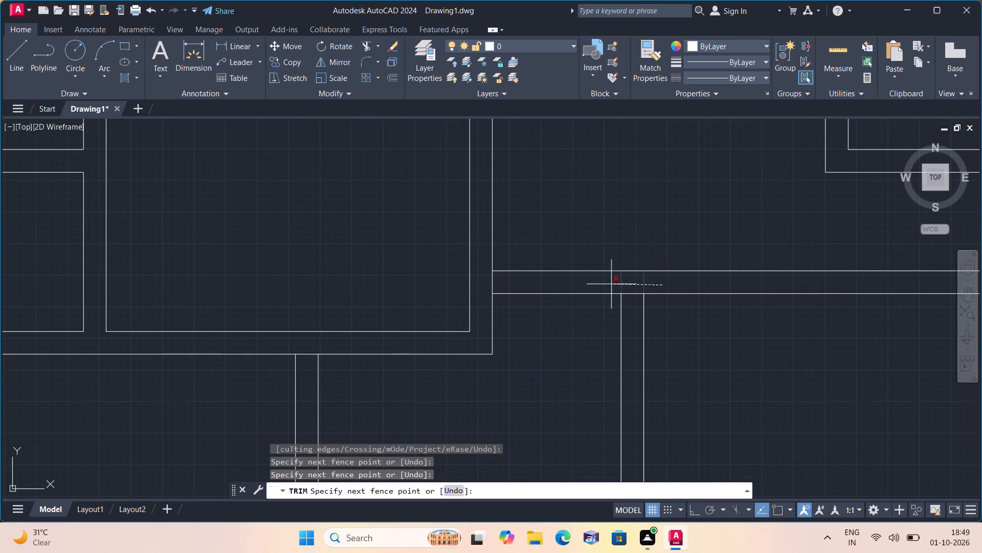
pyautogui.click(598, 283)
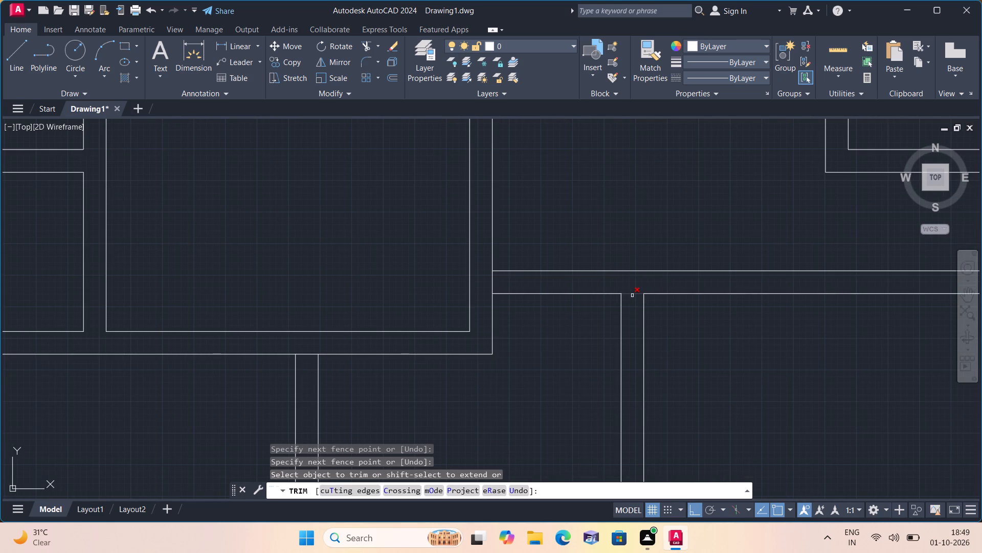
pyautogui.click(632, 295)
pyautogui.scroll(-2, 631, 295)
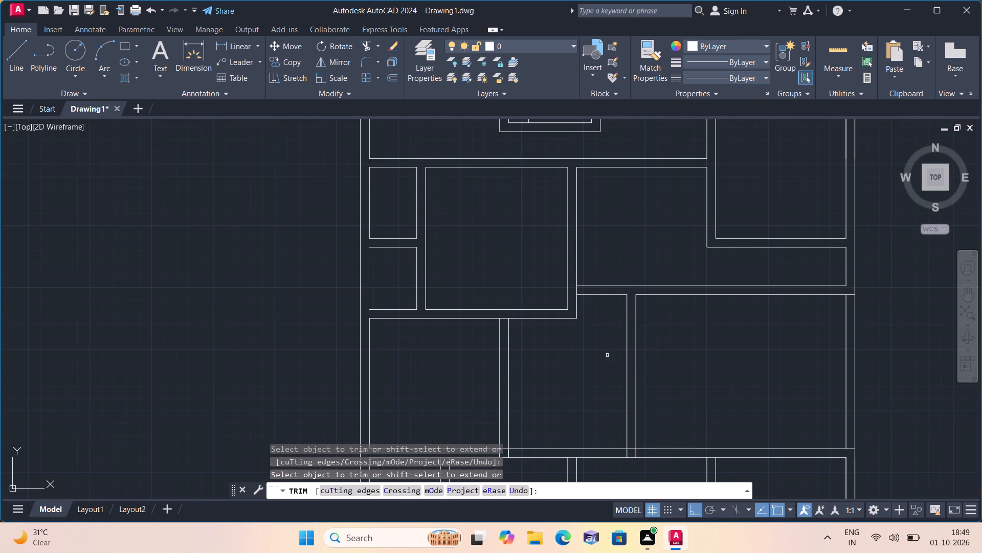
pyautogui.moveTo(606, 355); pyautogui.dragTo(603, 304, button='middle')
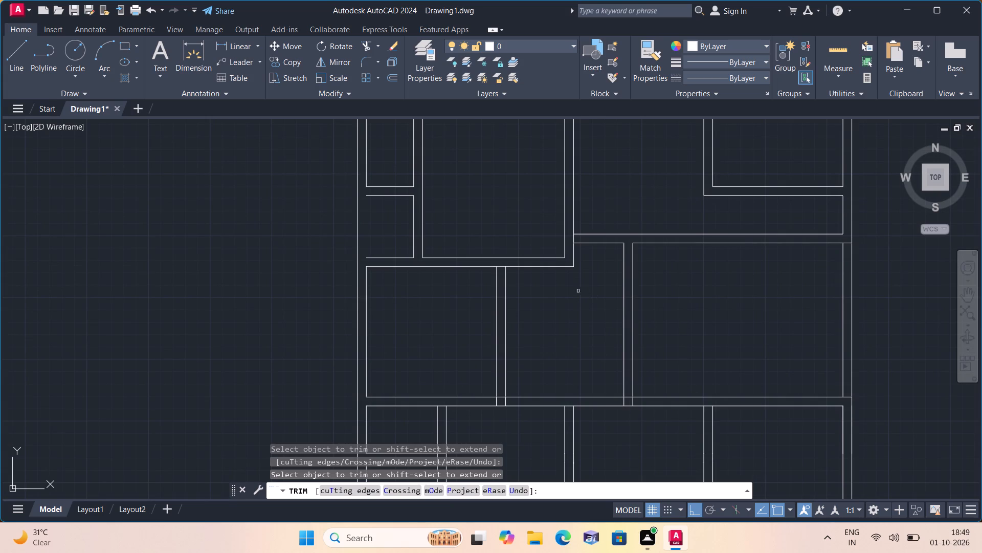
pyautogui.click(498, 268)
# Trim the overlapping lines at the feet of the two third-row partitions where they meet the wall below.
pyautogui.moveTo(564, 336); pyautogui.dragTo(533, 276, button='middle')
pyautogui.scroll(-1, 559, 333)
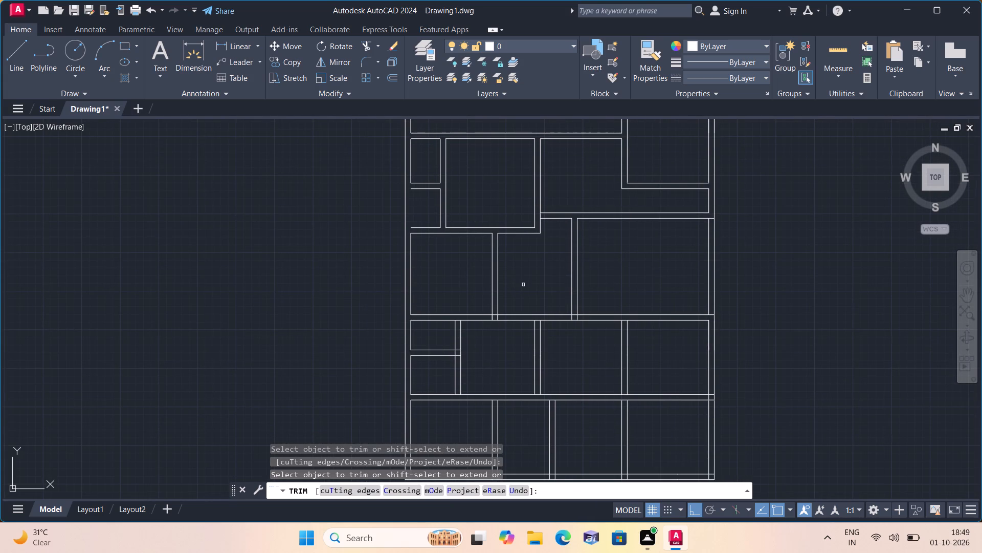
pyautogui.scroll(3, 496, 316)
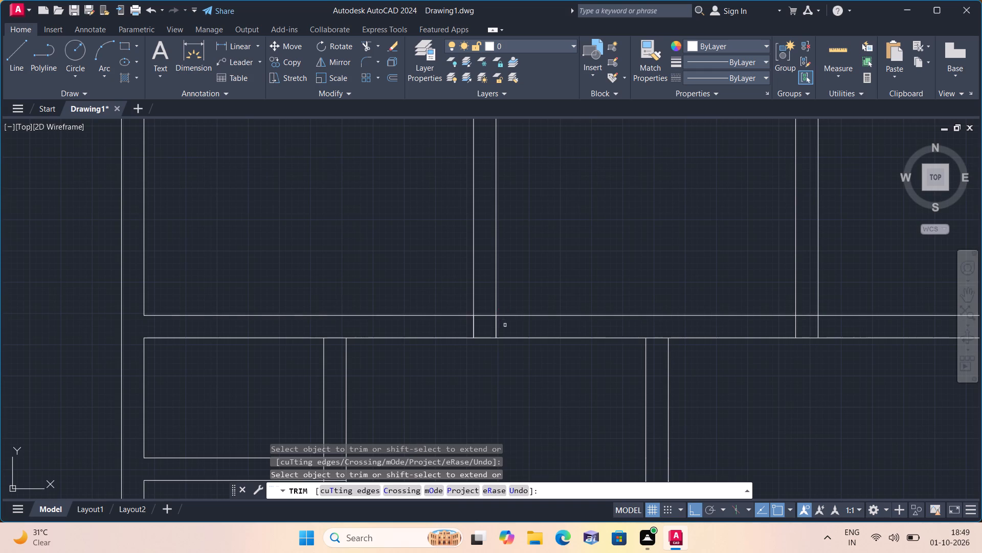
pyautogui.click(505, 325)
pyautogui.click(469, 327)
pyautogui.click(480, 313)
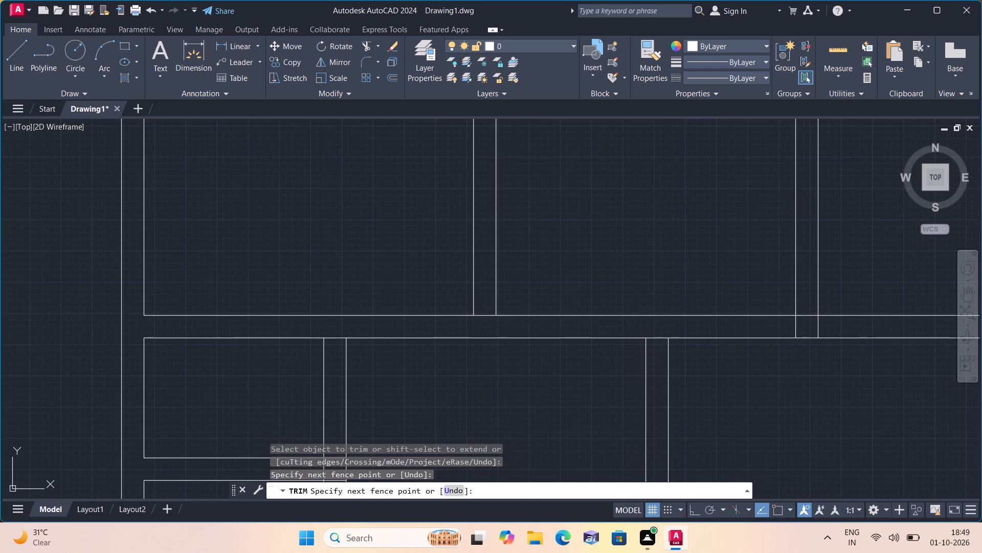
pyautogui.click(481, 320)
pyautogui.scroll(-1, 481, 320)
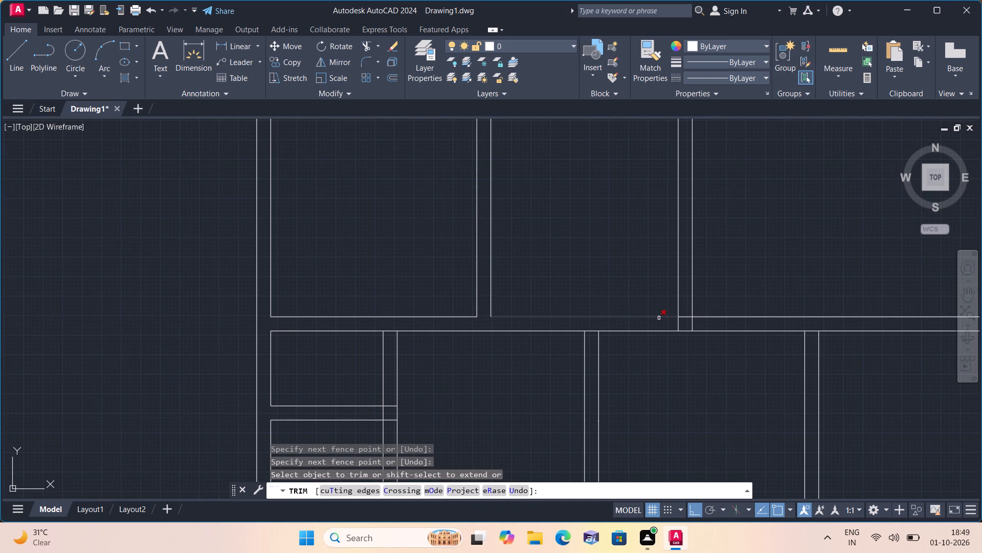
pyautogui.click(674, 324)
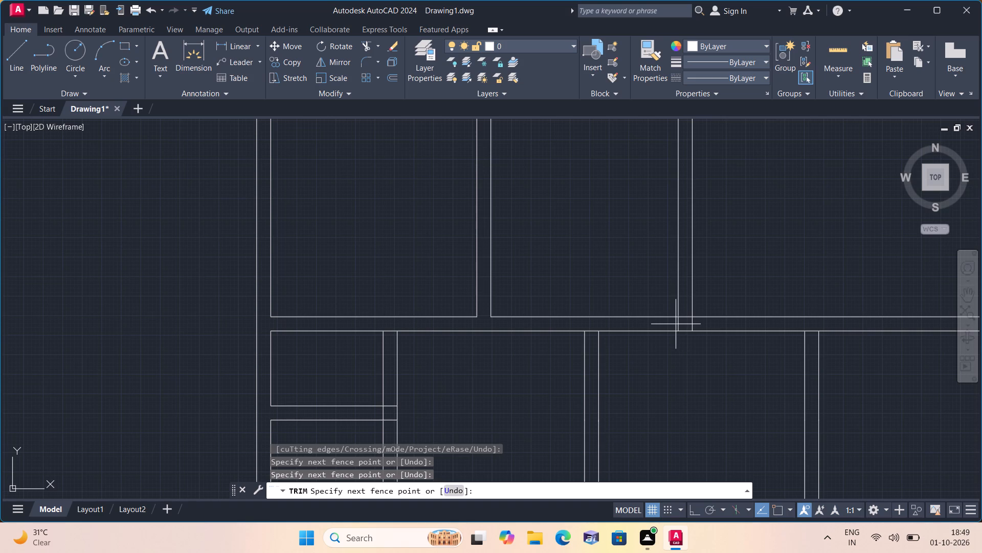
pyautogui.click(704, 323)
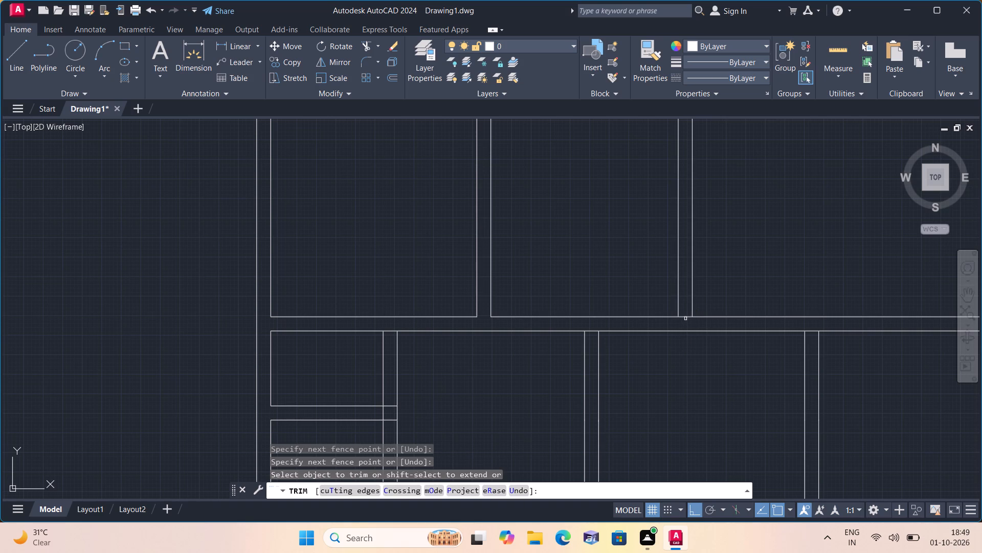
pyautogui.click(684, 318)
# Trim the overlapping lines where the partition between the two small fourth-row left rooms meets the vertical wall beside them.
pyautogui.scroll(-2, 684, 318)
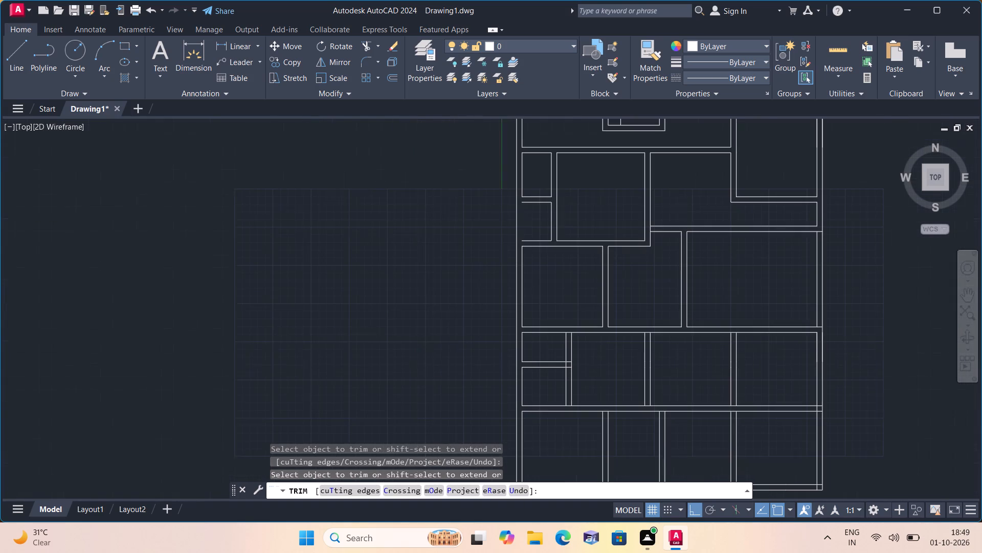
pyautogui.moveTo(681, 348); pyautogui.dragTo(661, 282, button='middle')
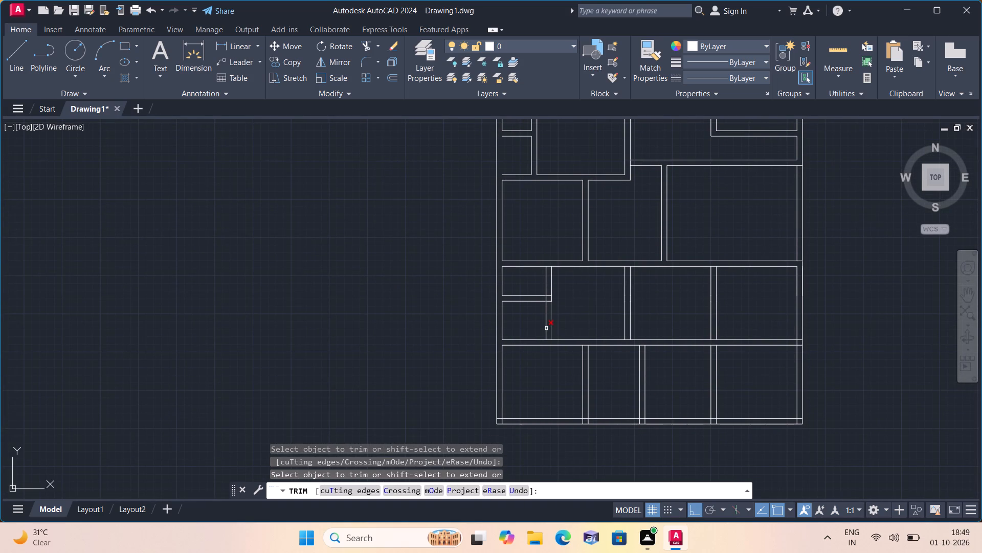
pyautogui.scroll(2, 548, 299)
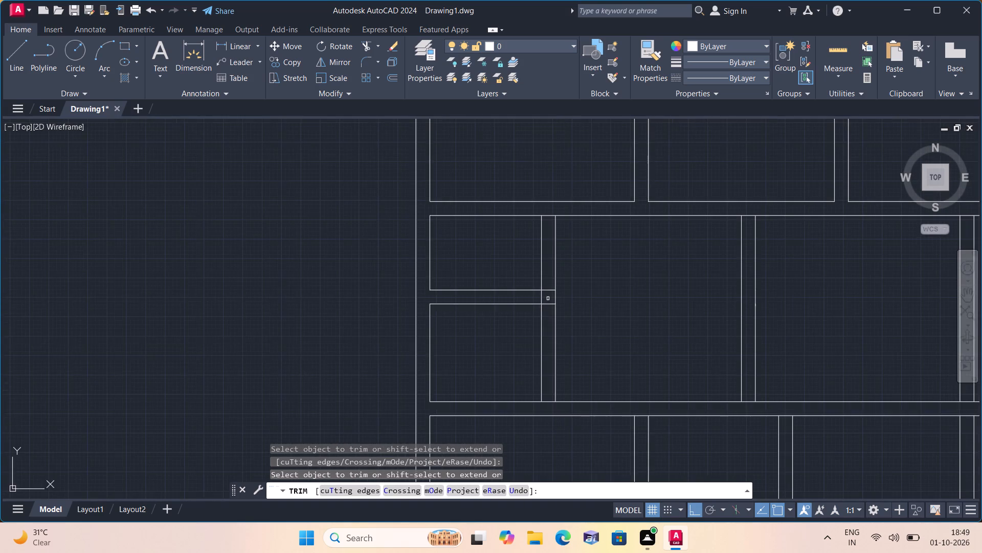
pyautogui.click(545, 287)
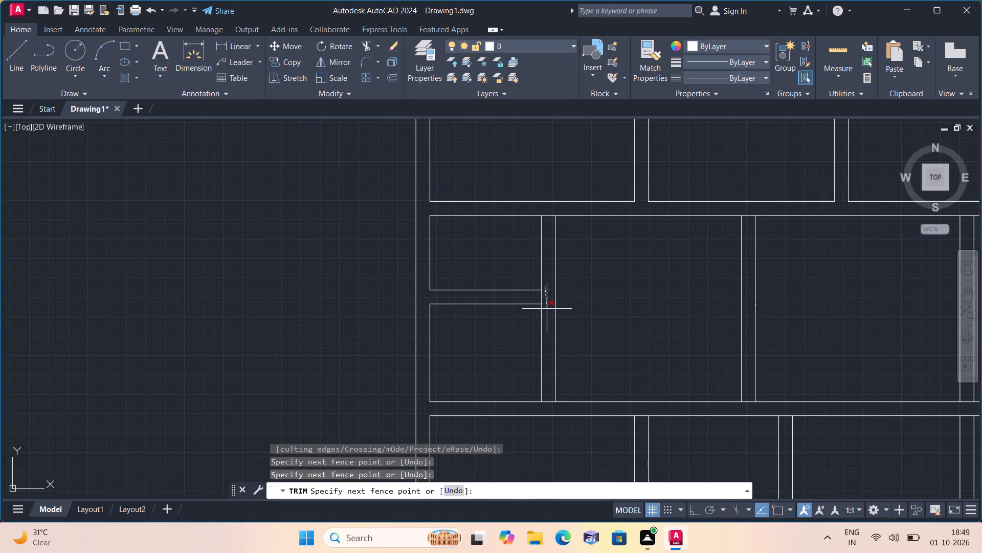
pyautogui.click(547, 311)
pyautogui.click(543, 295)
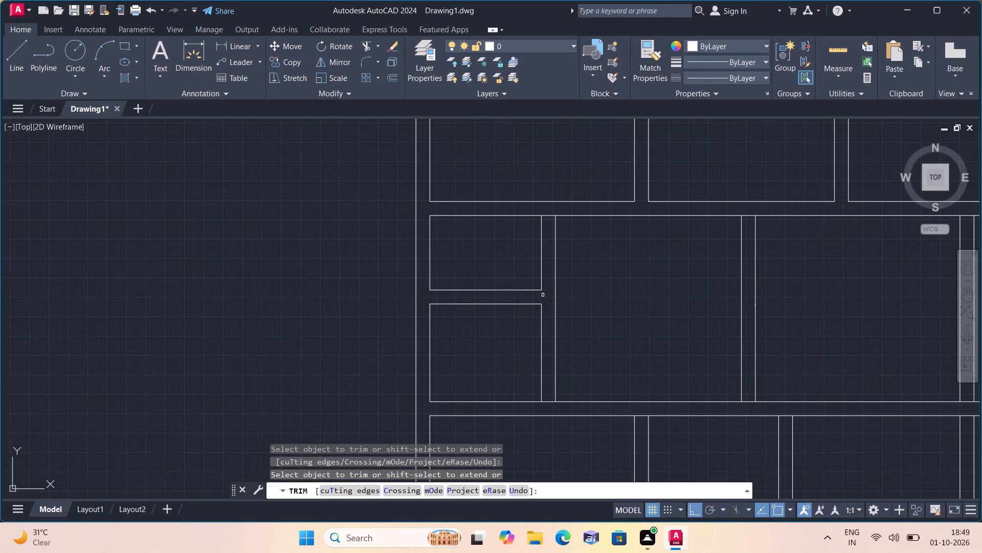
# Trim the overlapping inner wall lines at the floor plan's bottom-left corner.
pyautogui.scroll(-2, 543, 295)
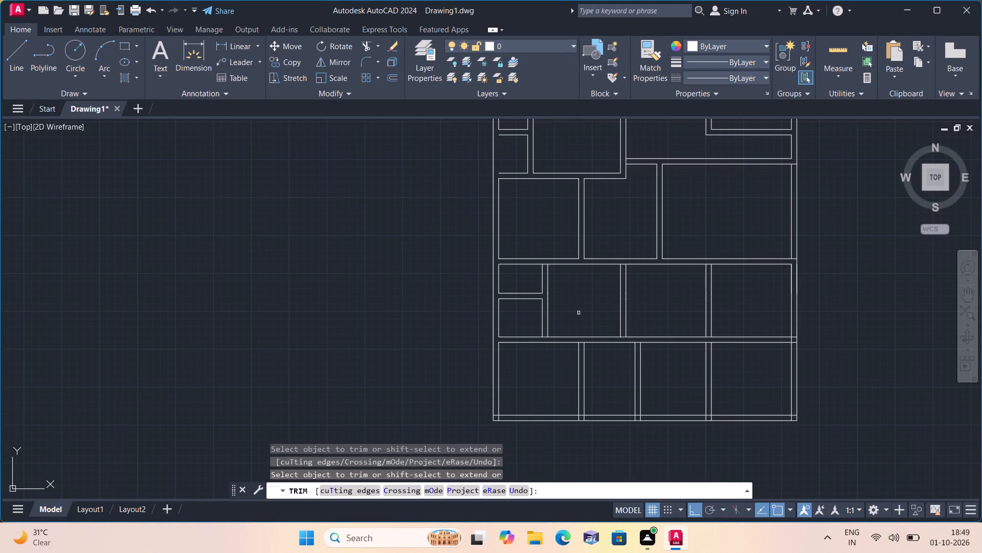
pyautogui.moveTo(588, 312); pyautogui.dragTo(576, 276, button='middle')
pyautogui.scroll(1, 494, 374)
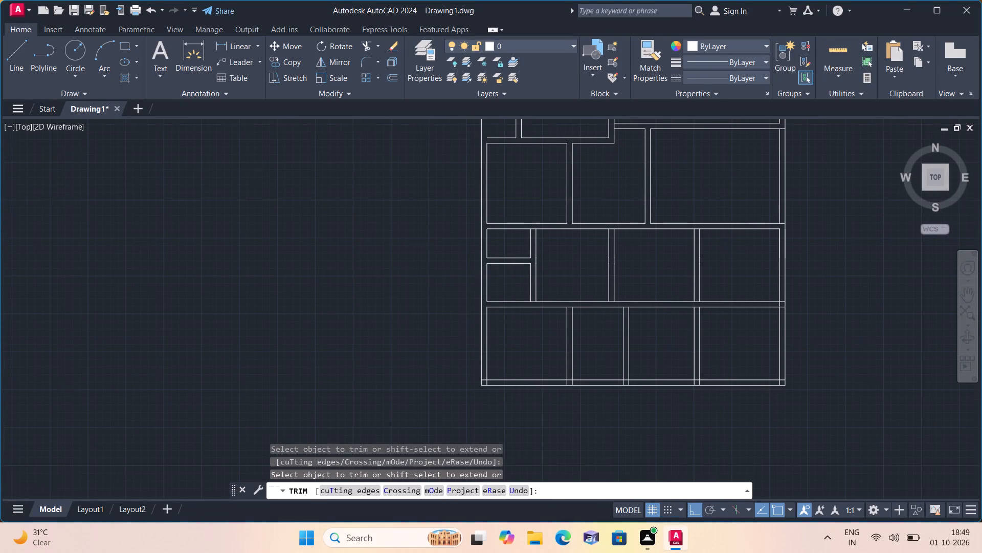
pyautogui.scroll(1, 494, 374)
pyautogui.click(476, 388)
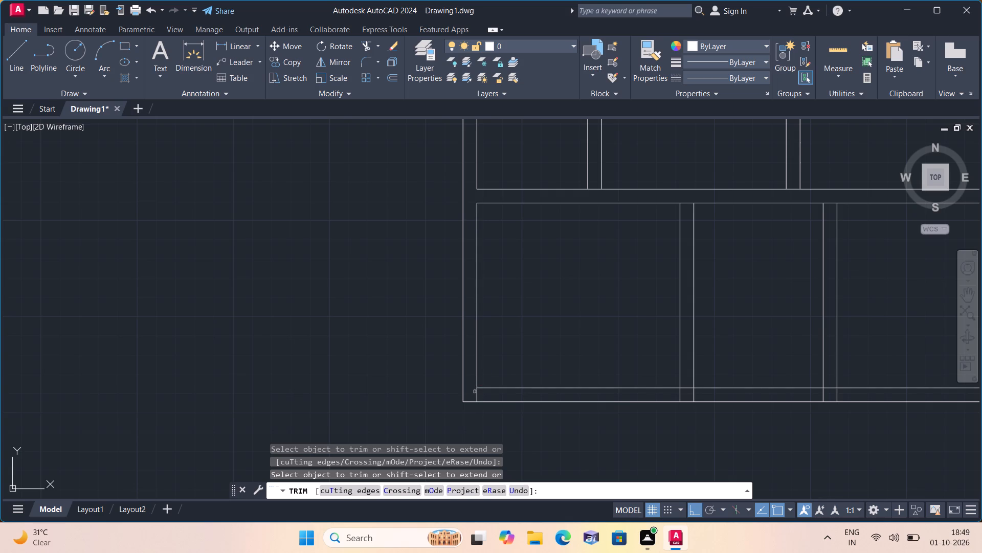
pyautogui.click(477, 394)
# Trim the overlapping lines at the feet of the two leftmost bottom-row partitions where they meet the bottom outer wall.
pyautogui.scroll(-1, 477, 395)
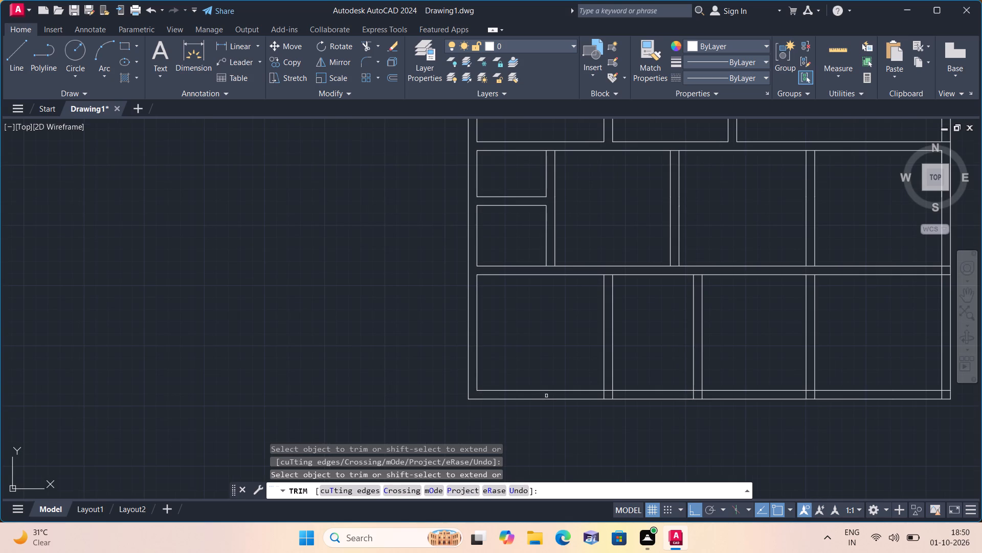
pyautogui.scroll(2, 629, 393)
pyautogui.click(616, 396)
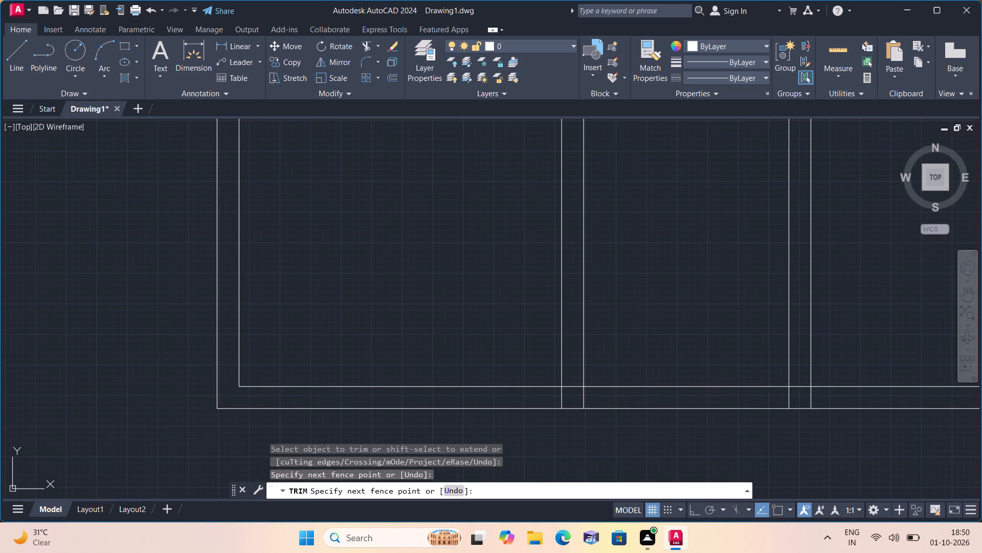
pyautogui.click(553, 396)
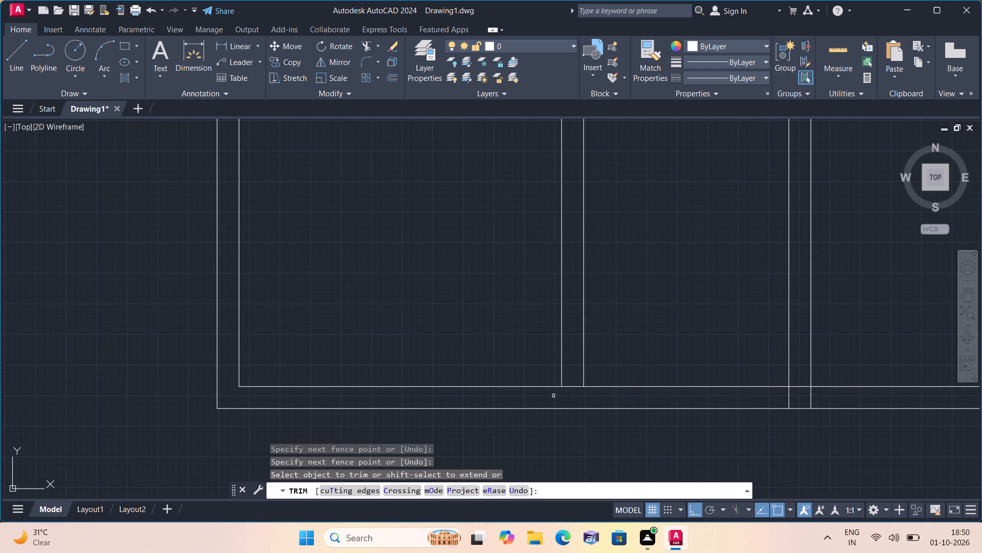
pyautogui.click(570, 387)
pyautogui.scroll(-1, 570, 388)
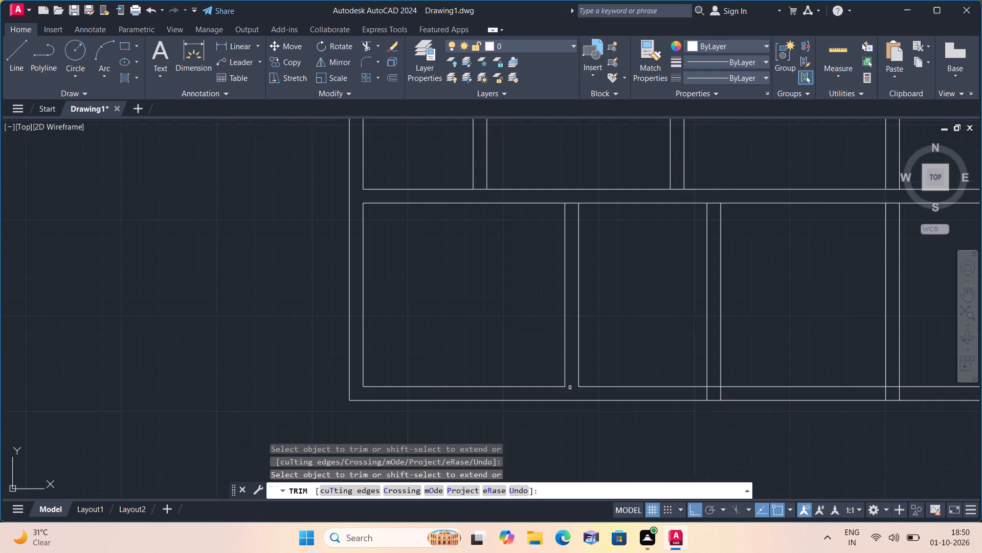
pyautogui.scroll(-1, 570, 388)
pyautogui.scroll(2, 655, 392)
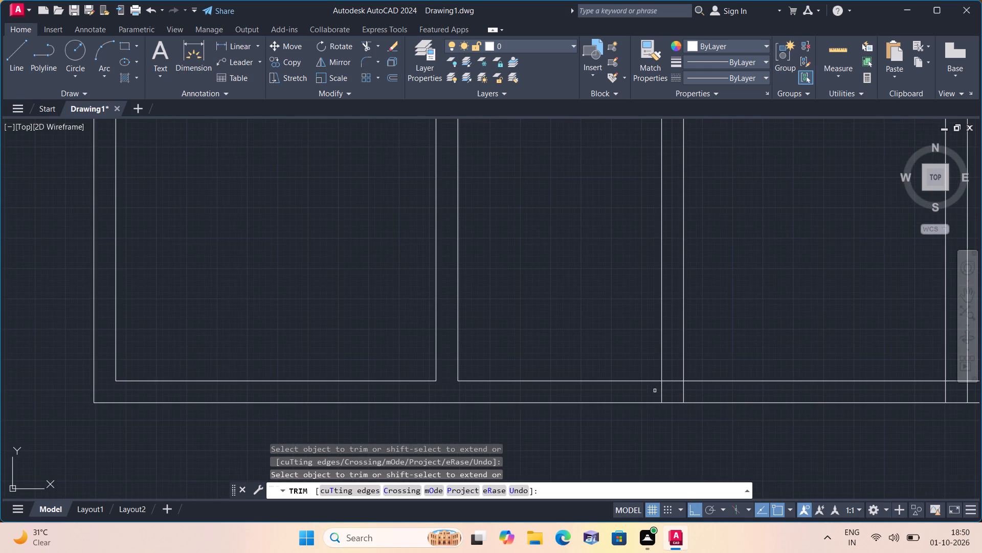
pyautogui.click(655, 391)
pyautogui.click(717, 390)
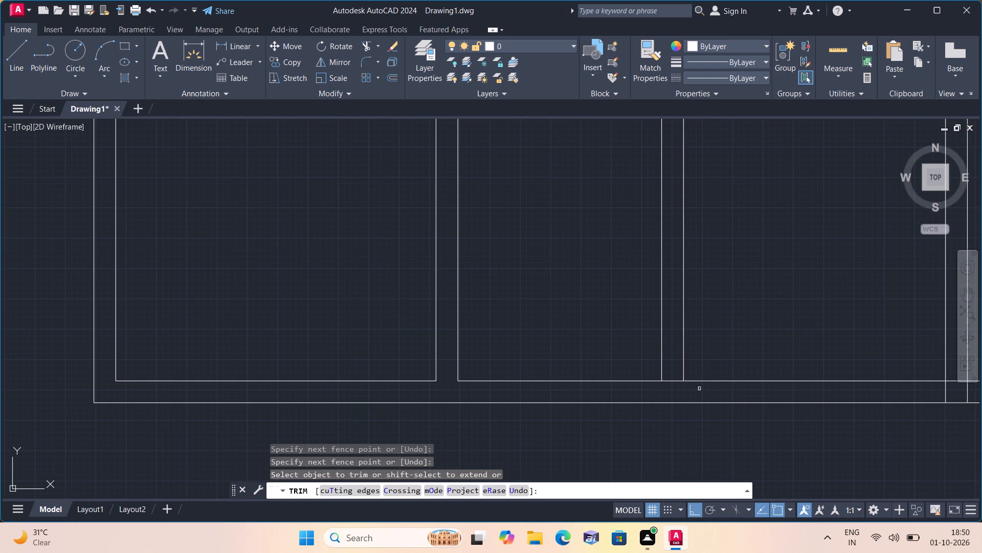
pyautogui.click(674, 379)
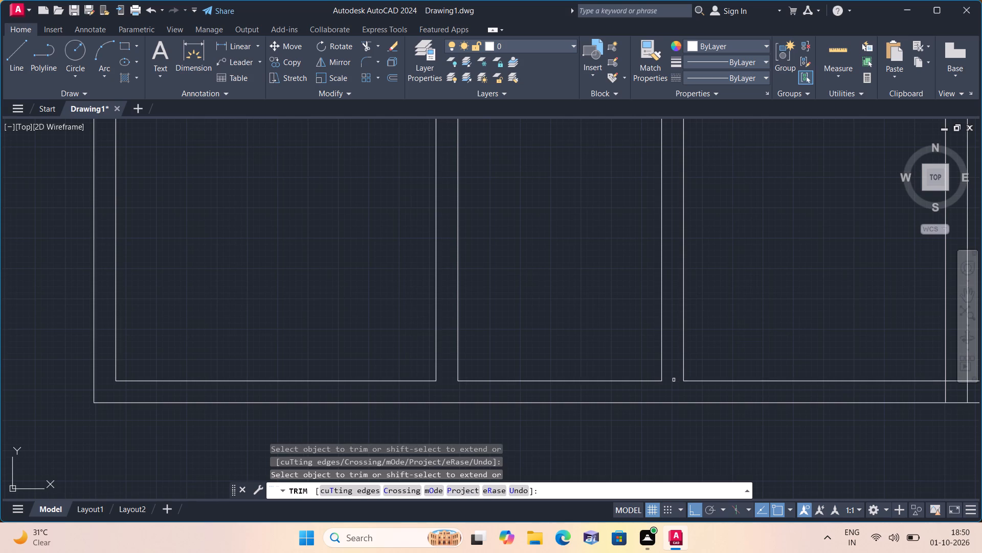
# Trim the overlapping lines at the foot of the third bottom-row partition where it meets the bottom outer wall.
pyautogui.scroll(-2, 674, 378)
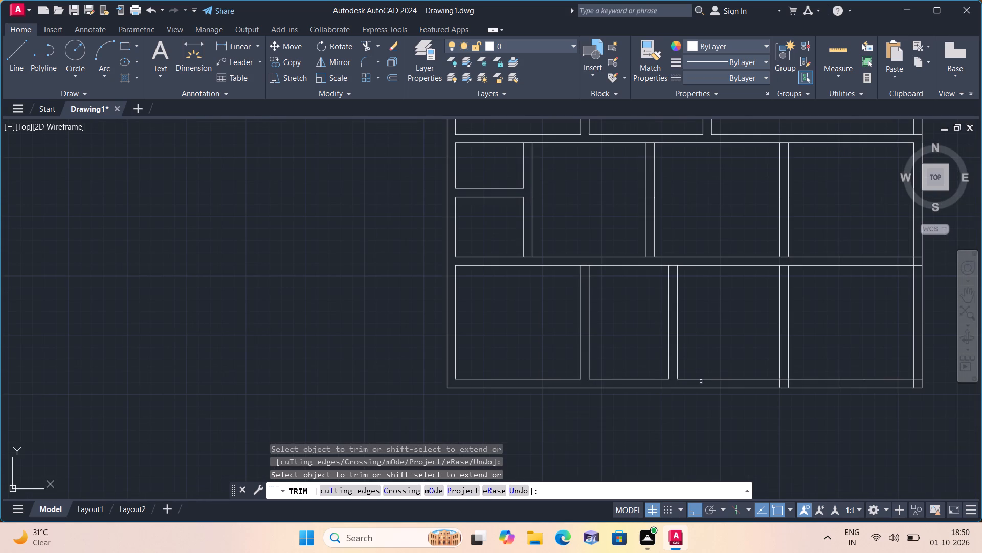
pyautogui.moveTo(750, 409); pyautogui.dragTo(662, 403, button='middle')
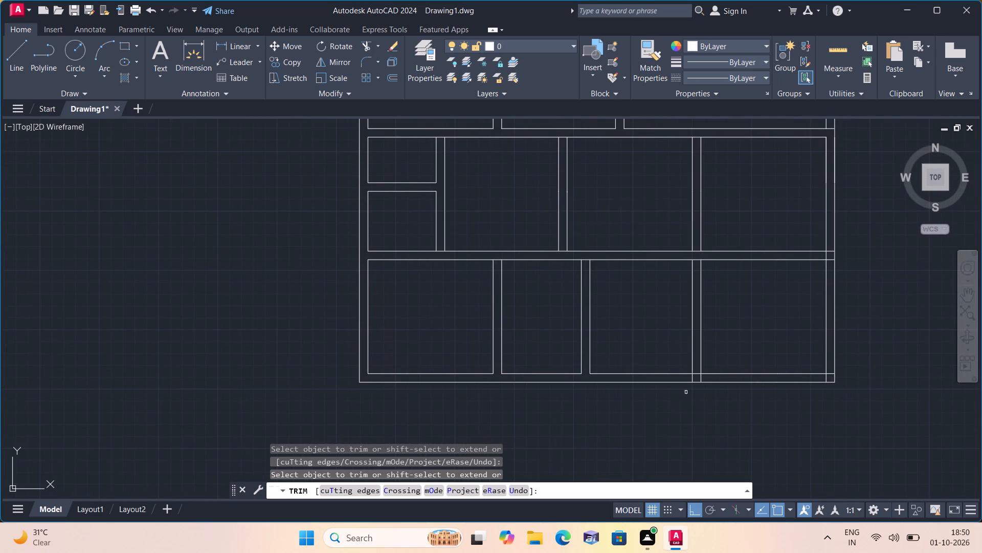
pyautogui.scroll(2, 690, 386)
pyautogui.click(684, 372)
pyautogui.click(728, 367)
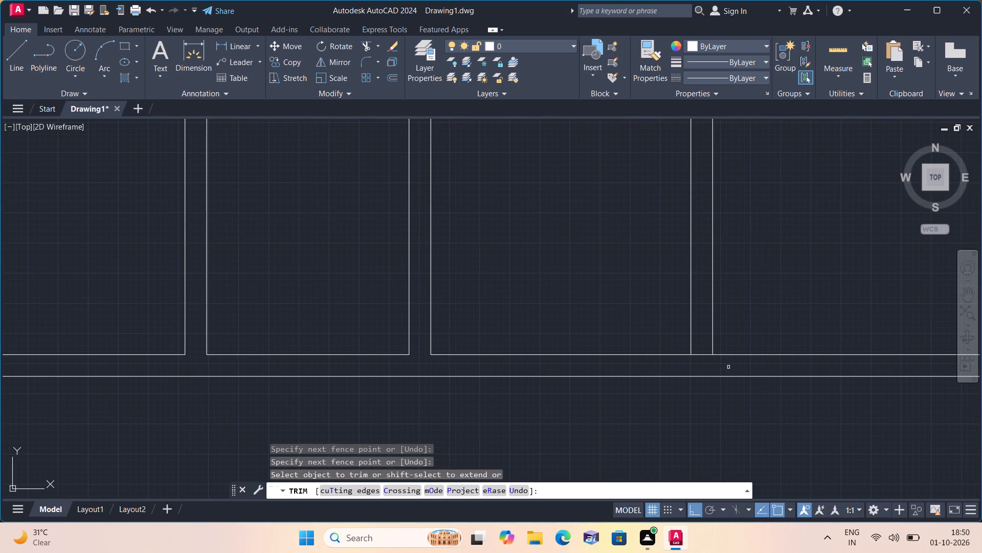
pyautogui.click(703, 355)
# Trim the wall line across the feet of the three vertical fourth-row partitions where they meet the wall below.
pyautogui.scroll(-3, 703, 355)
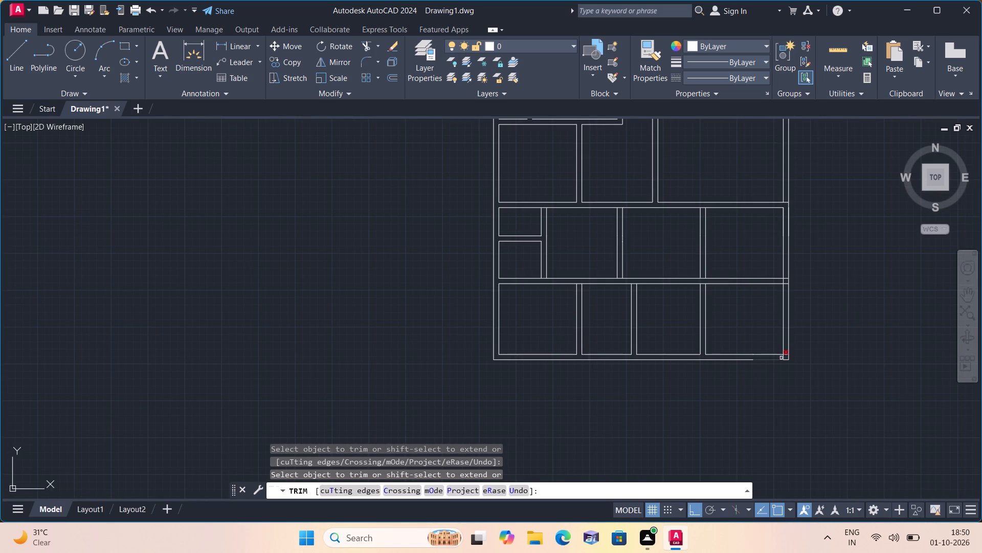
pyautogui.scroll(3, 781, 358)
pyautogui.scroll(-1, 772, 358)
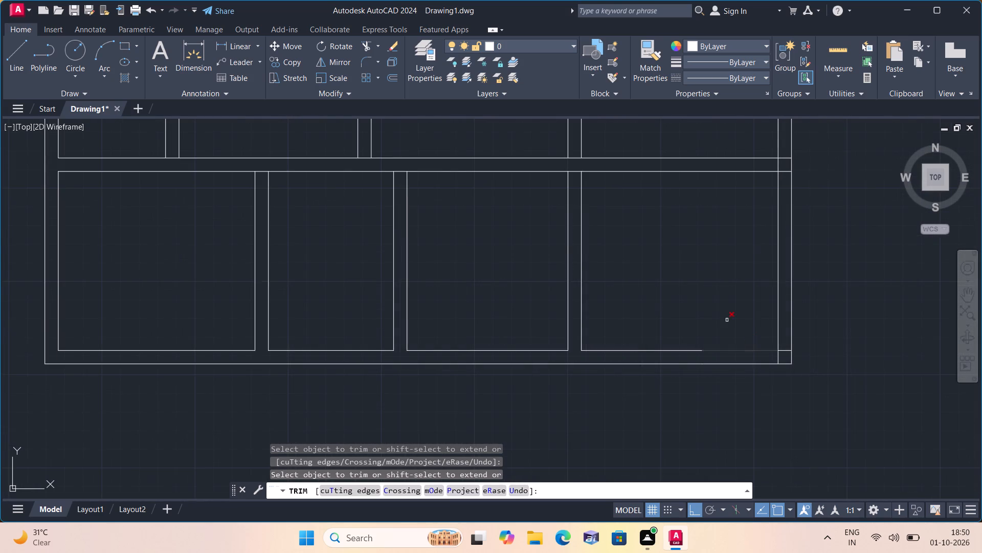
pyautogui.scroll(-1, 715, 310)
pyautogui.moveTo(697, 283); pyautogui.dragTo(703, 348, button='middle')
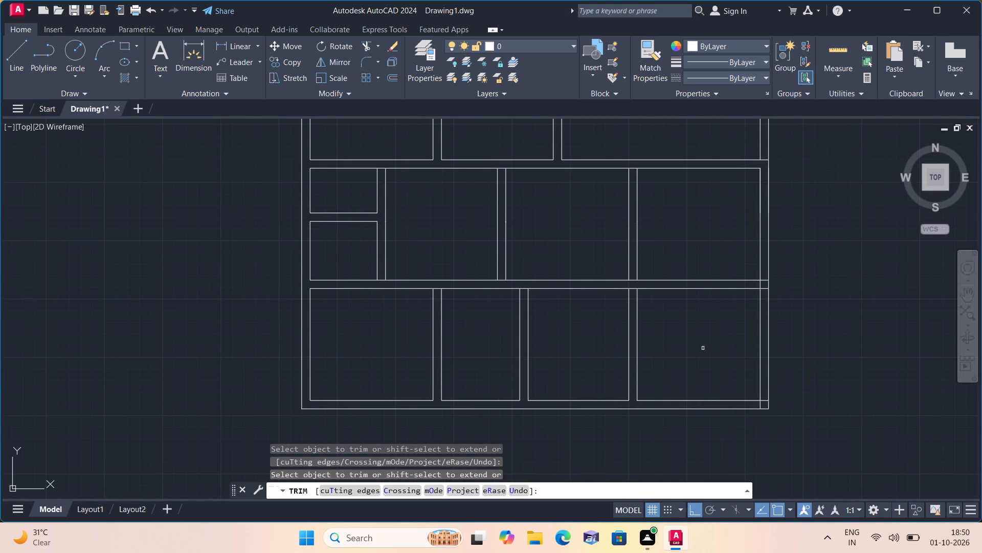
pyautogui.scroll(-1, 703, 349)
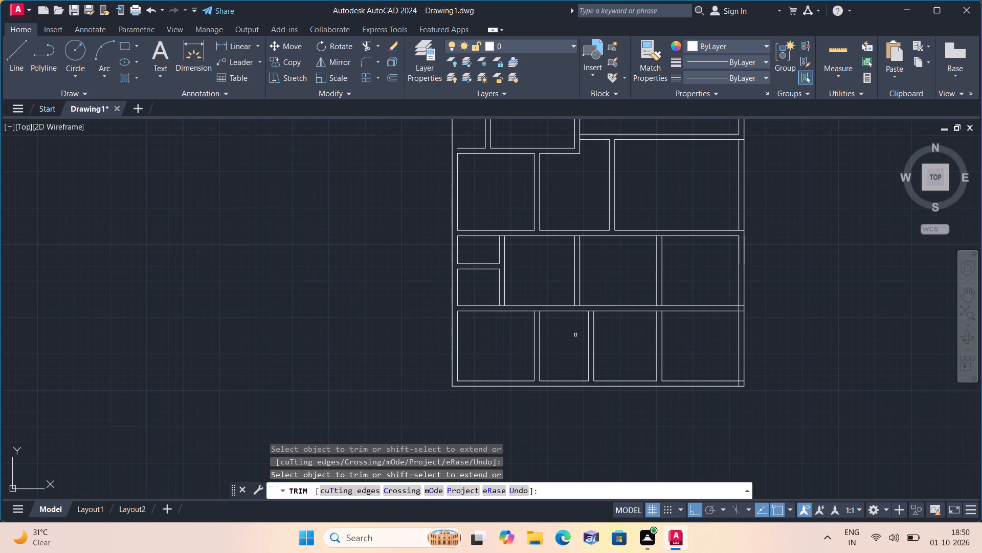
pyautogui.scroll(2, 509, 304)
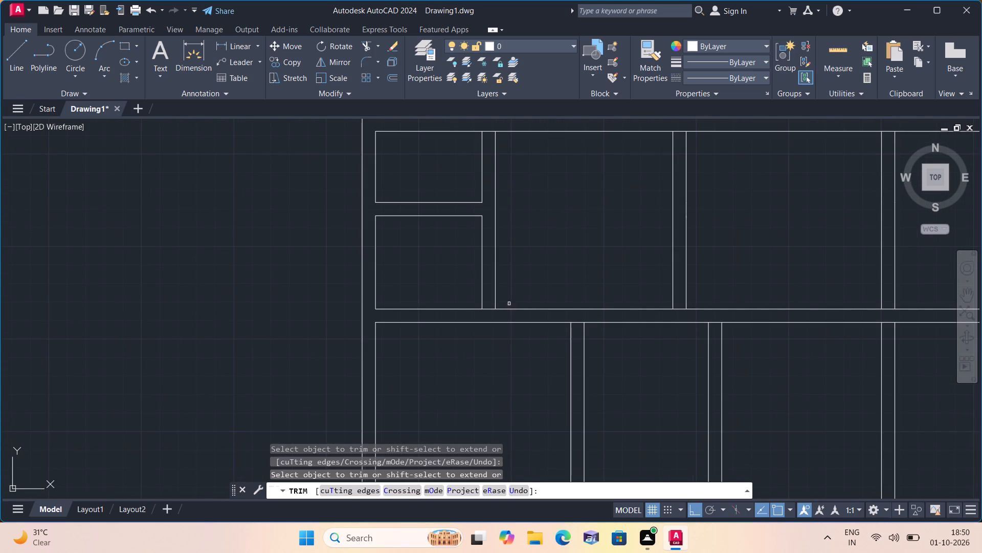
pyautogui.click(488, 309)
pyautogui.click(678, 308)
pyautogui.scroll(-1, 678, 308)
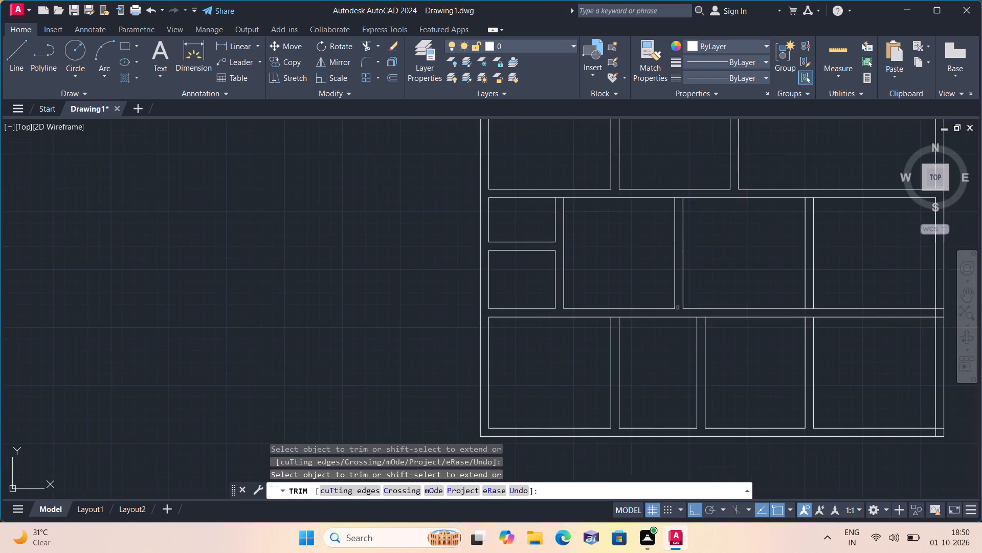
pyautogui.scroll(-1, 678, 308)
pyautogui.scroll(2, 748, 310)
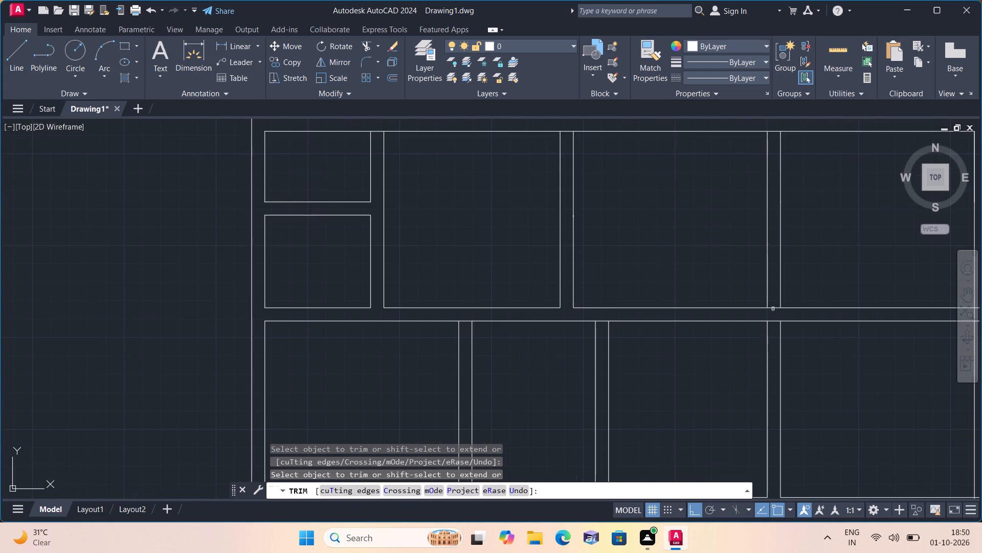
pyautogui.click(773, 306)
# Examine the wall junctions in the lower rows and along the right outer wall for overlaps, ending the Trim command.
pyautogui.scroll(-2, 773, 306)
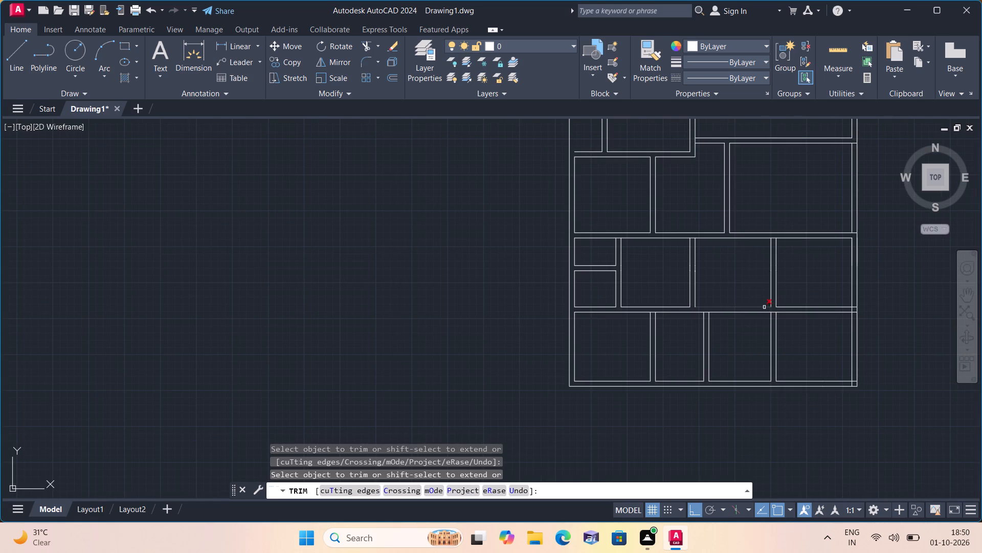
pyautogui.scroll(-1, 764, 308)
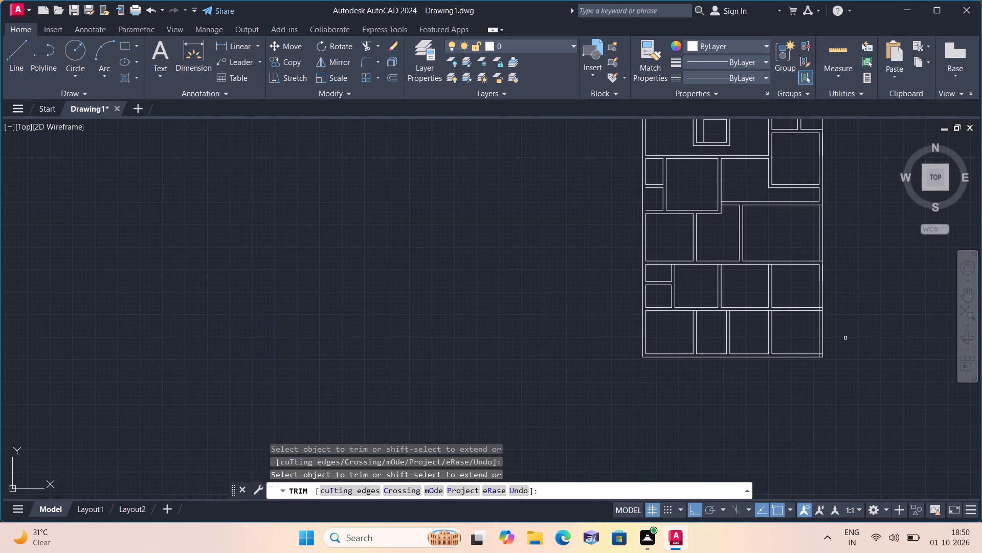
pyautogui.scroll(1, 846, 309)
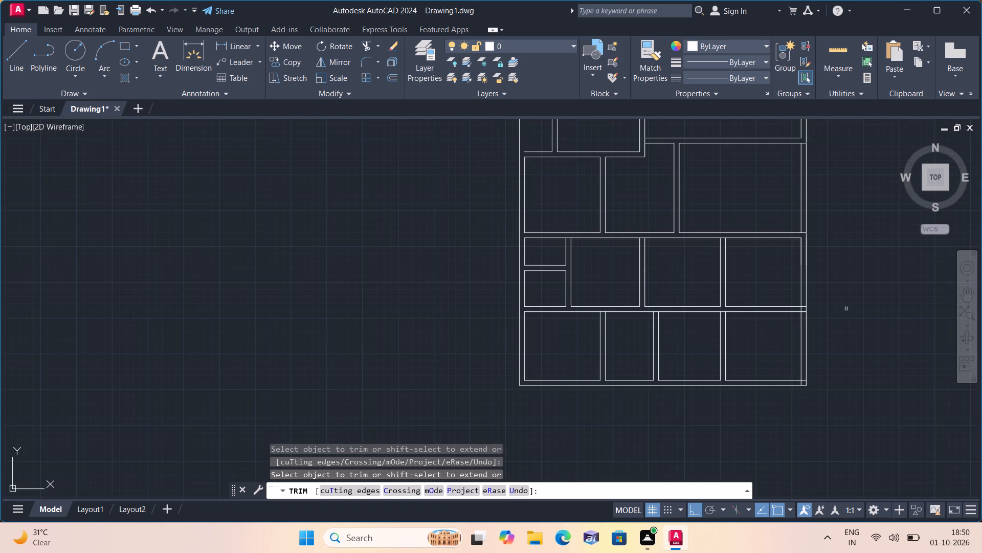
pyautogui.scroll(-1, 846, 308)
pyautogui.scroll(1, 846, 308)
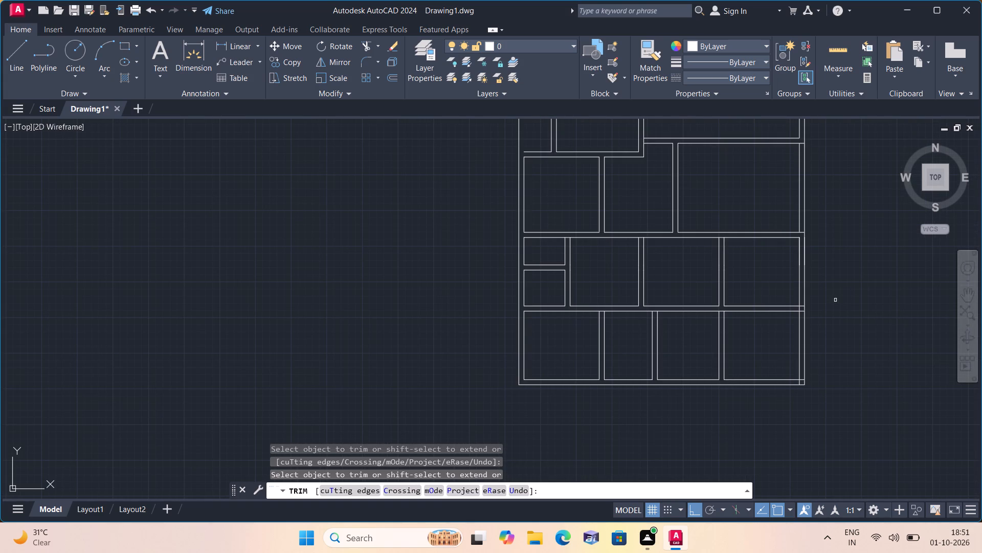
pyautogui.scroll(-1, 835, 300)
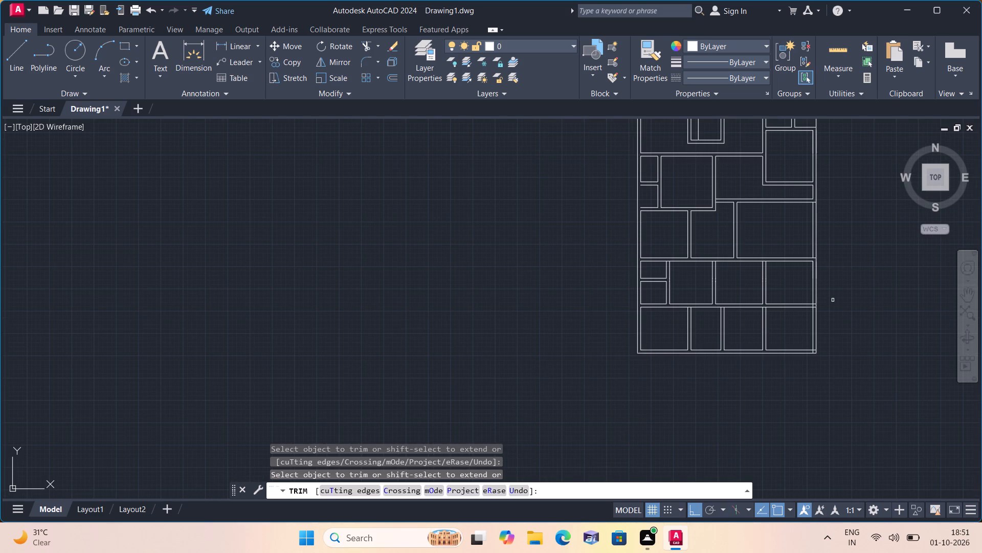
pyautogui.scroll(-2, 827, 297)
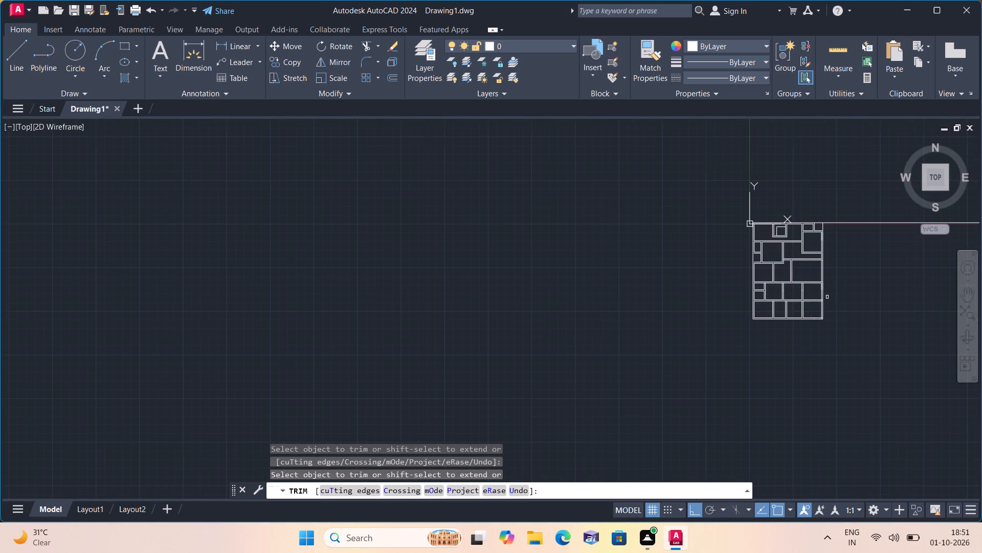
pyautogui.scroll(-1, 827, 297)
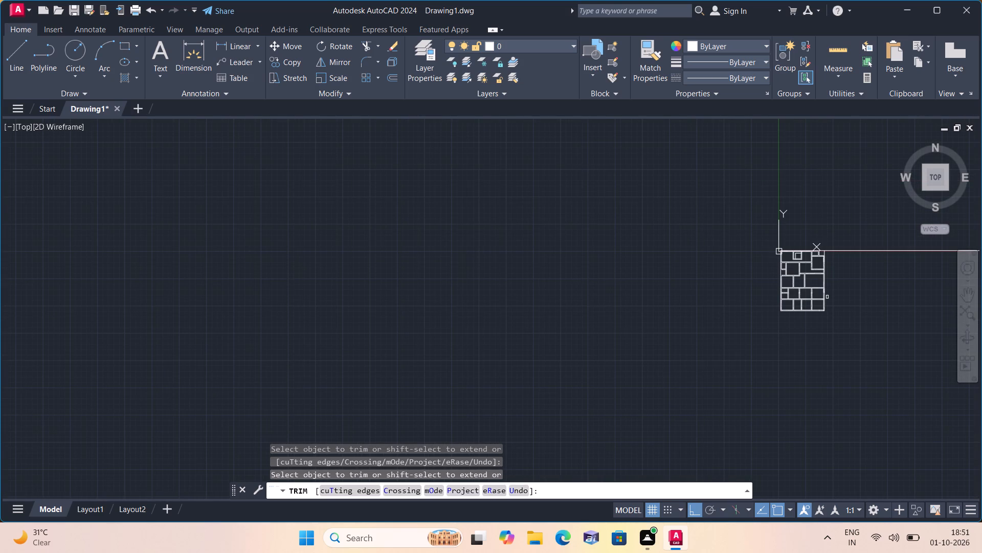
pyautogui.scroll(1, 827, 297)
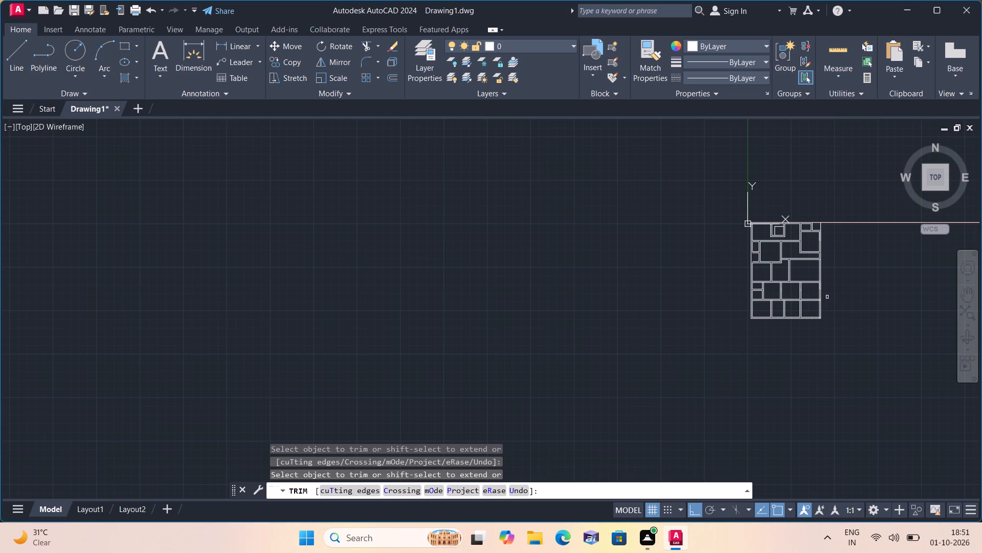
pyautogui.scroll(3, 827, 297)
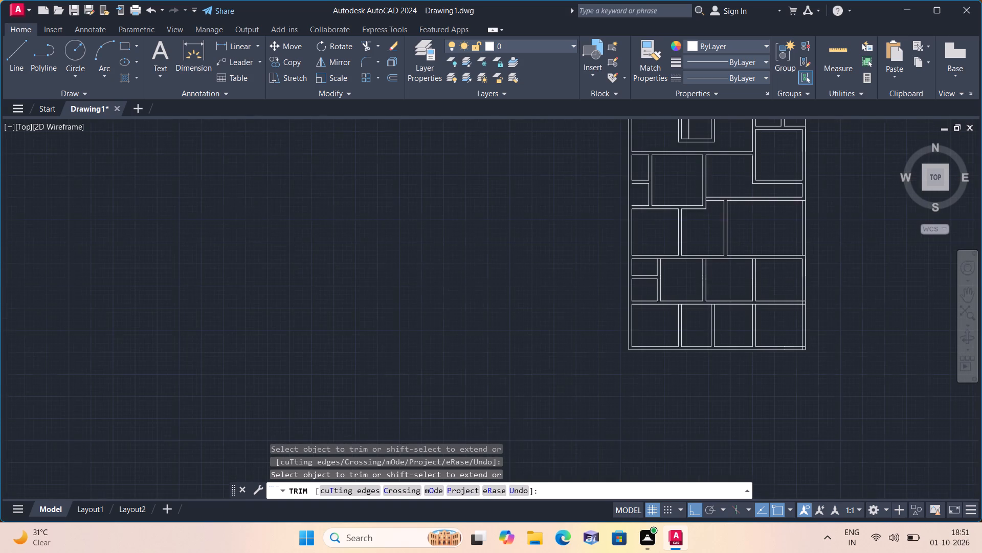
pyautogui.scroll(2, 828, 295)
pyautogui.moveTo(839, 300); pyautogui.dragTo(801, 235, button='middle')
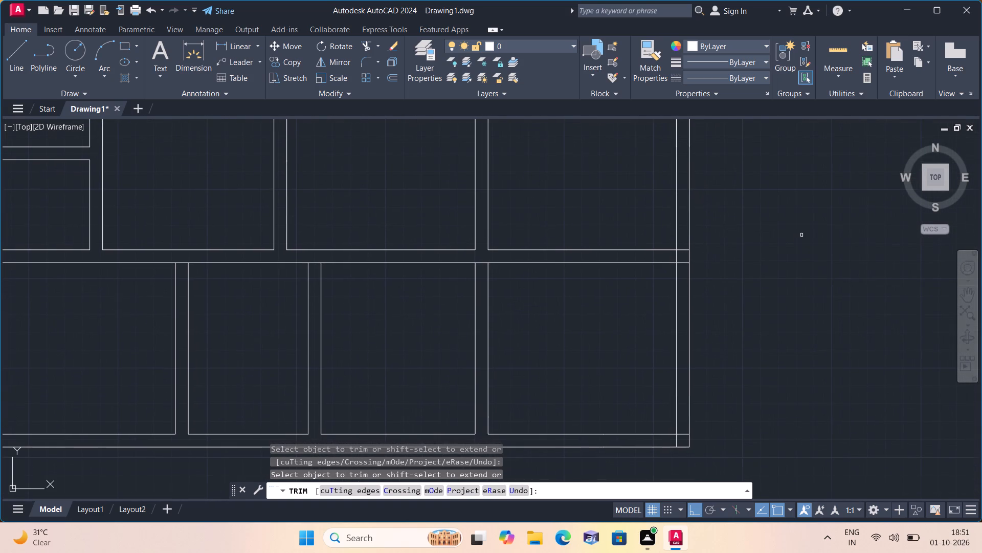
pyautogui.scroll(-1, 801, 235)
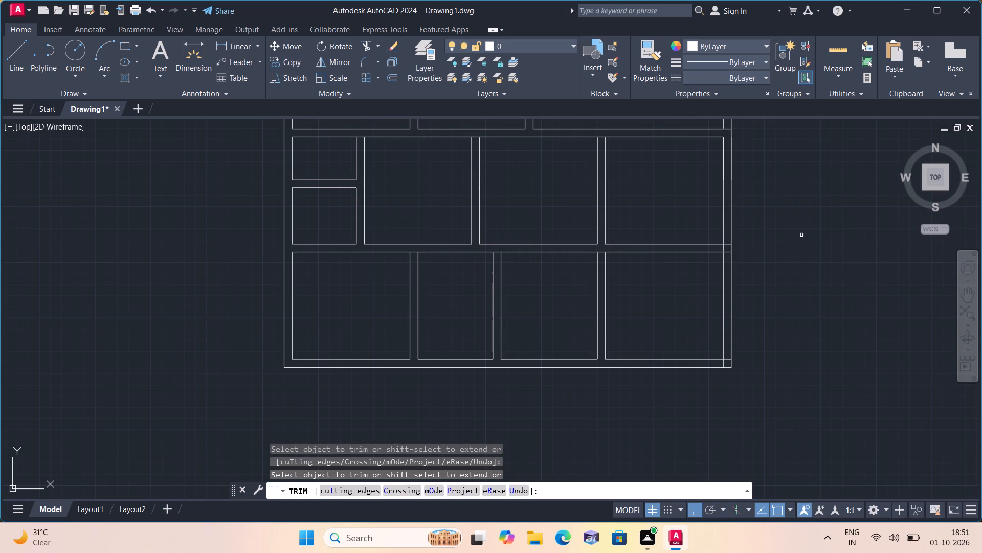
pyautogui.scroll(-1, 801, 235)
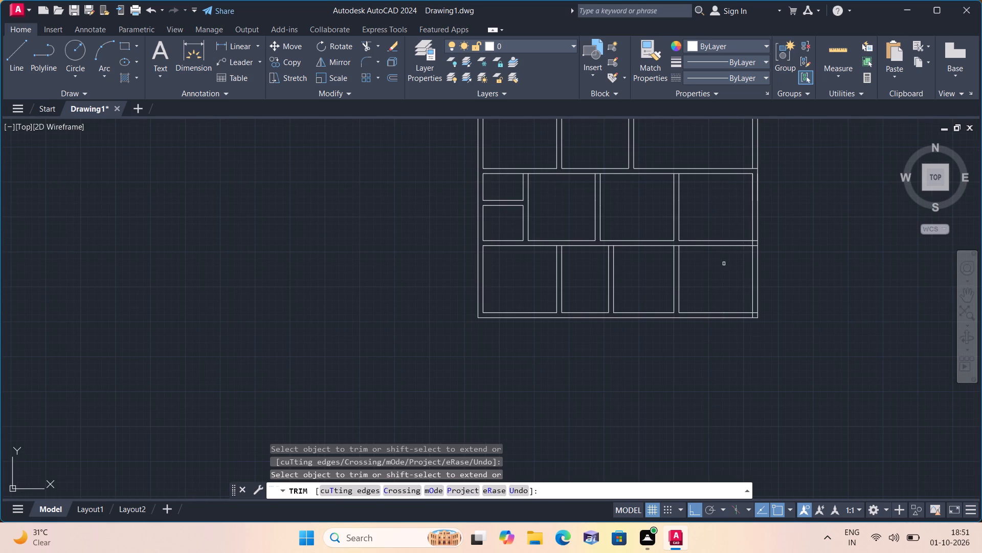
pyautogui.moveTo(724, 264); pyautogui.dragTo(723, 294, button='middle')
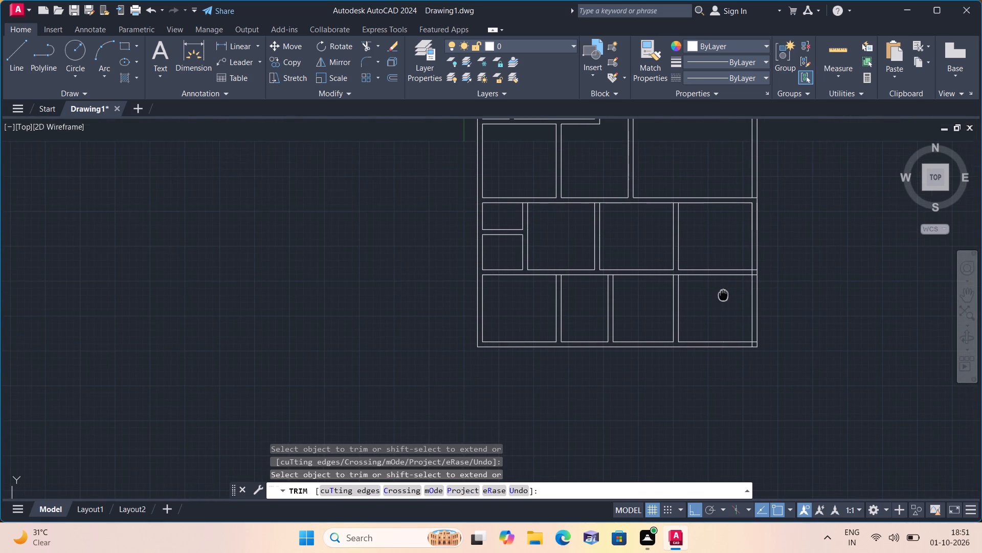
pyautogui.moveTo(723, 294); pyautogui.dragTo(724, 308, button='middle')
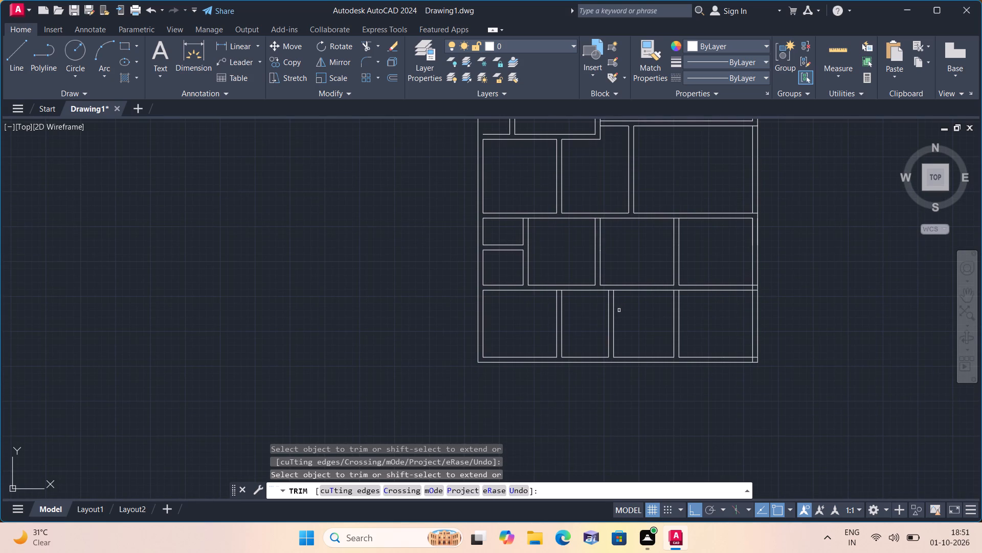
pyautogui.press('Escape')
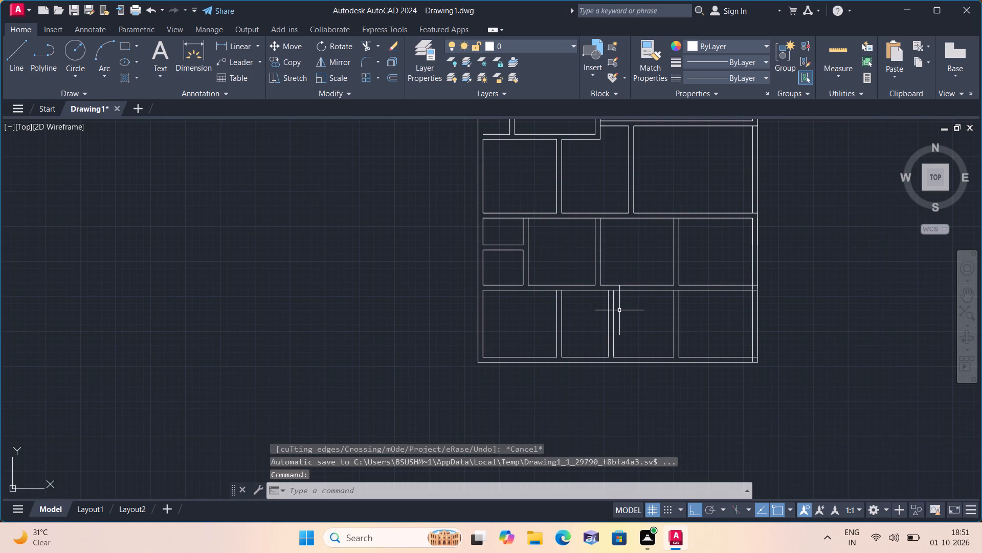
pyautogui.scroll(1, 664, 294)
pyautogui.moveTo(657, 300); pyautogui.dragTo(631, 401, button='middle')
pyautogui.scroll(-1, 594, 421)
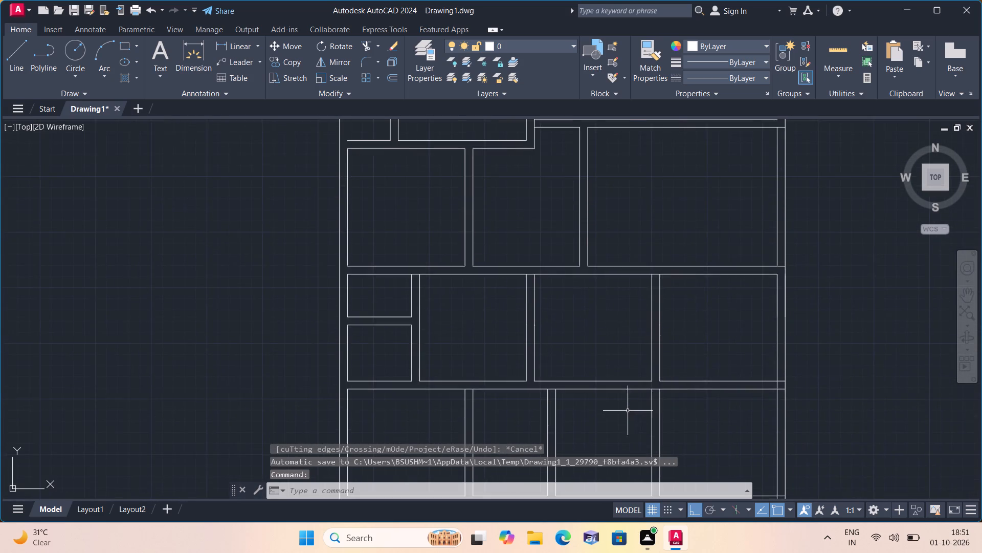
# Offset the inner line of the bottom outer wall 7' upward inside the second bottom-row room.
pyautogui.scroll(-1, 545, 316)
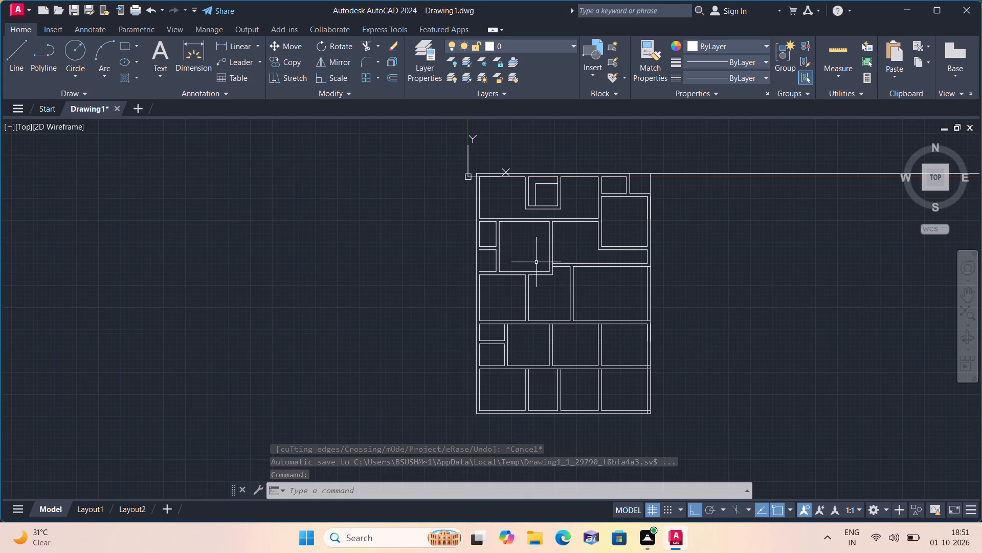
pyautogui.scroll(1, 536, 262)
pyautogui.scroll(-2, 572, 303)
pyautogui.moveTo(581, 315); pyautogui.dragTo(579, 276, button='middle')
pyautogui.scroll(-1, 581, 245)
pyautogui.scroll(3, 600, 287)
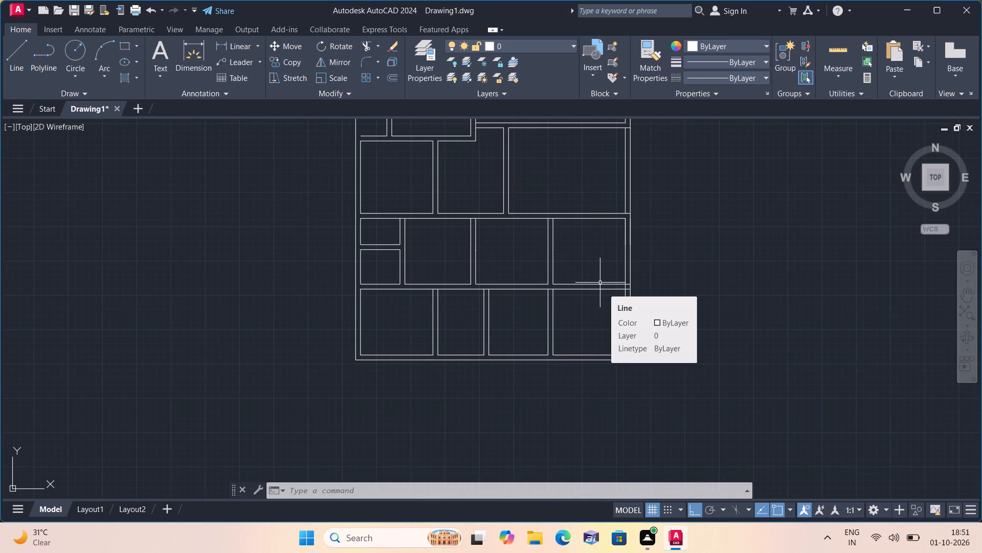
pyautogui.press('o')
pyautogui.write('ff')
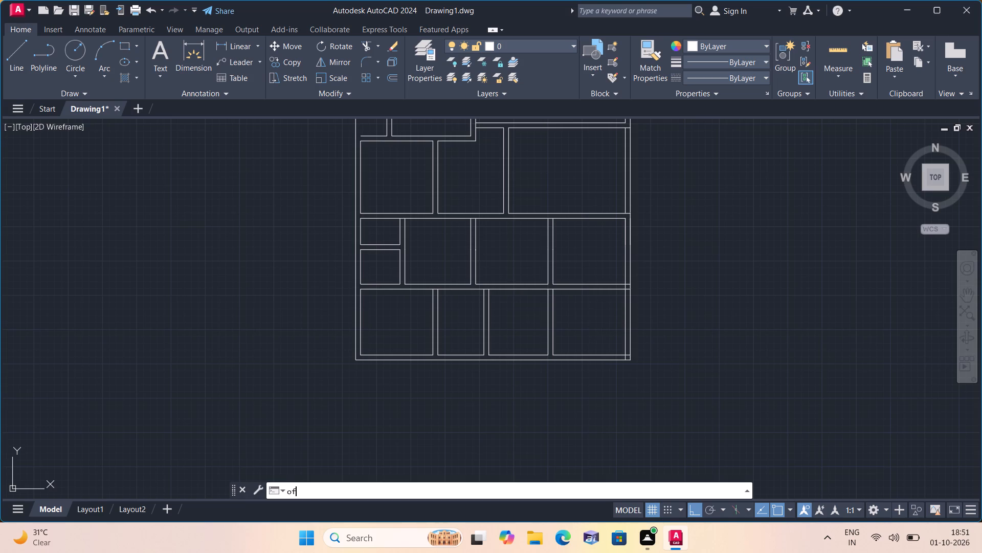
pyautogui.press('space')
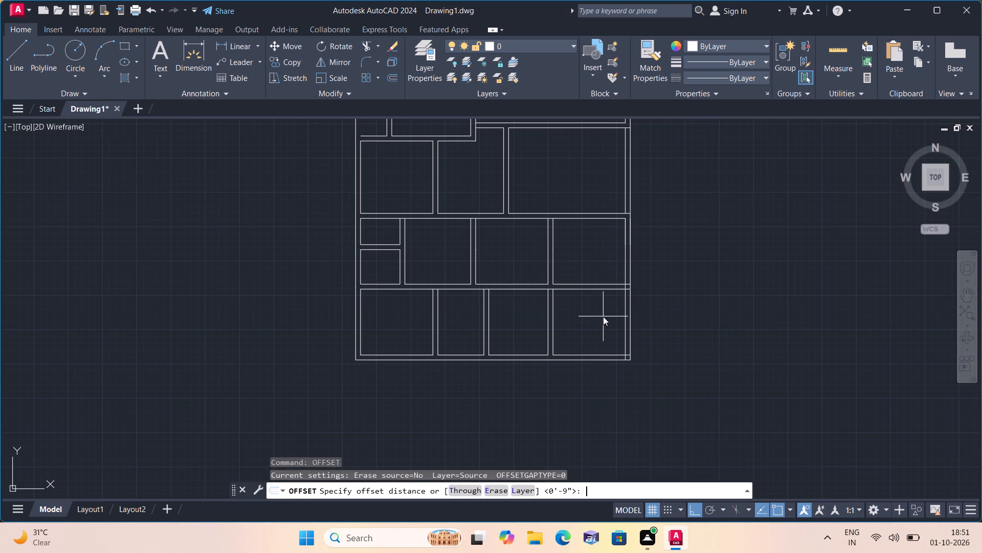
pyautogui.write("7'")
pyautogui.press('space')
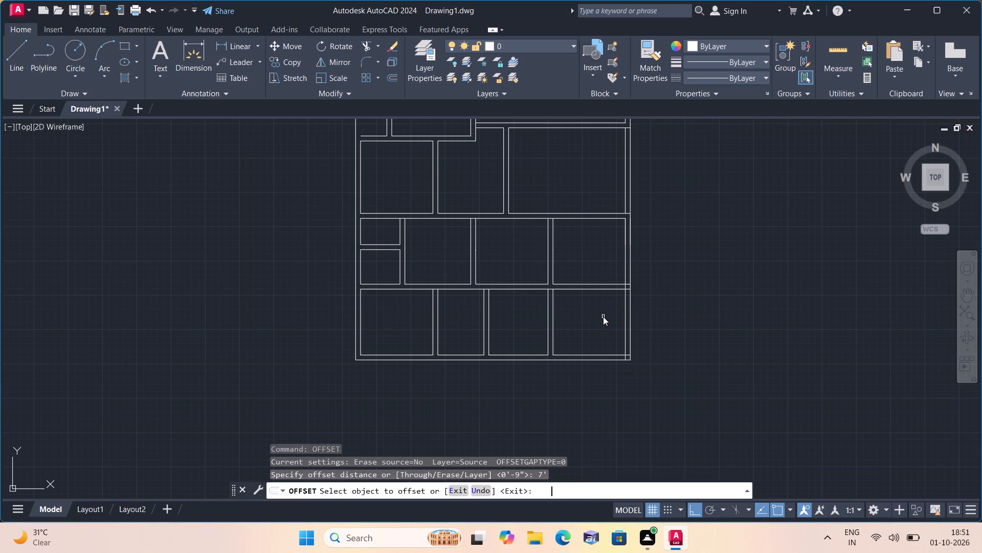
pyautogui.click(468, 355)
pyautogui.click(463, 333)
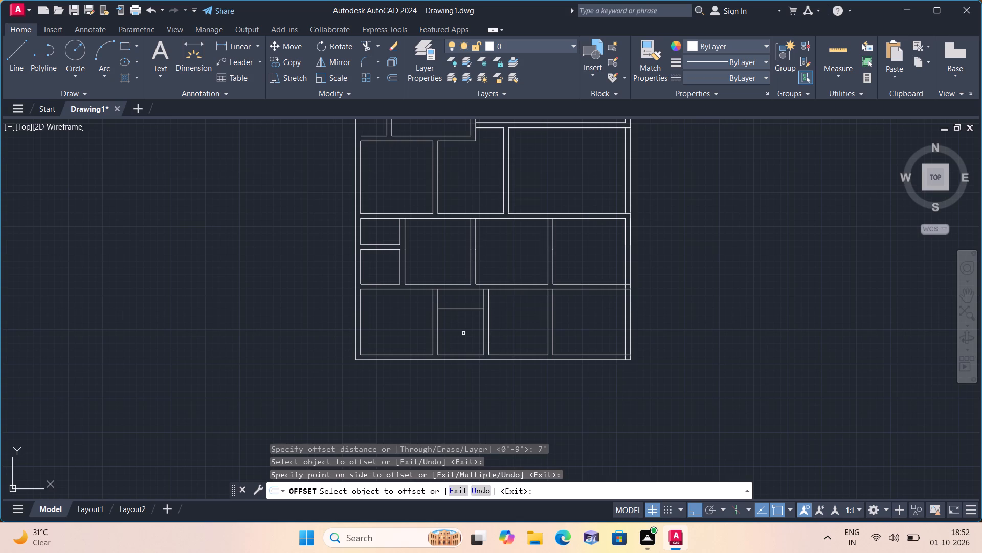
pyautogui.press('space')
# Offset the new horizontal line in the second bottom-row room 9" upward to give the cross wall its thickness.
pyautogui.press('space')
pyautogui.write('9"')
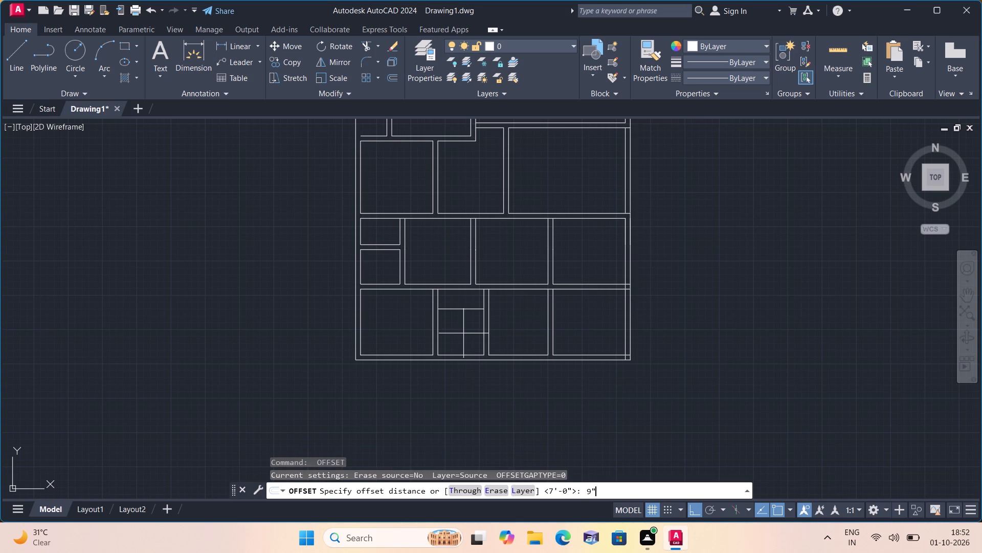
pyautogui.press('space')
pyautogui.scroll(2, 461, 328)
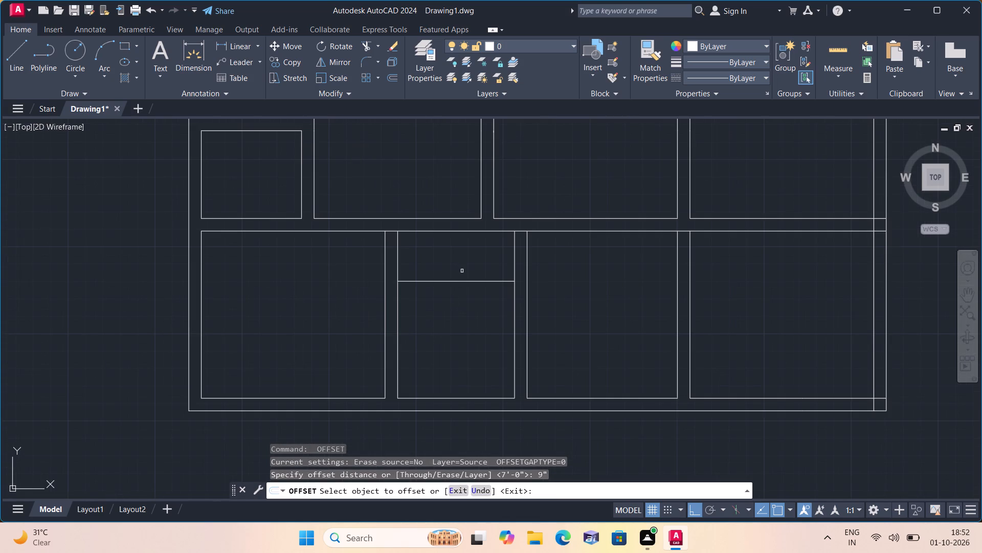
pyautogui.click(459, 280)
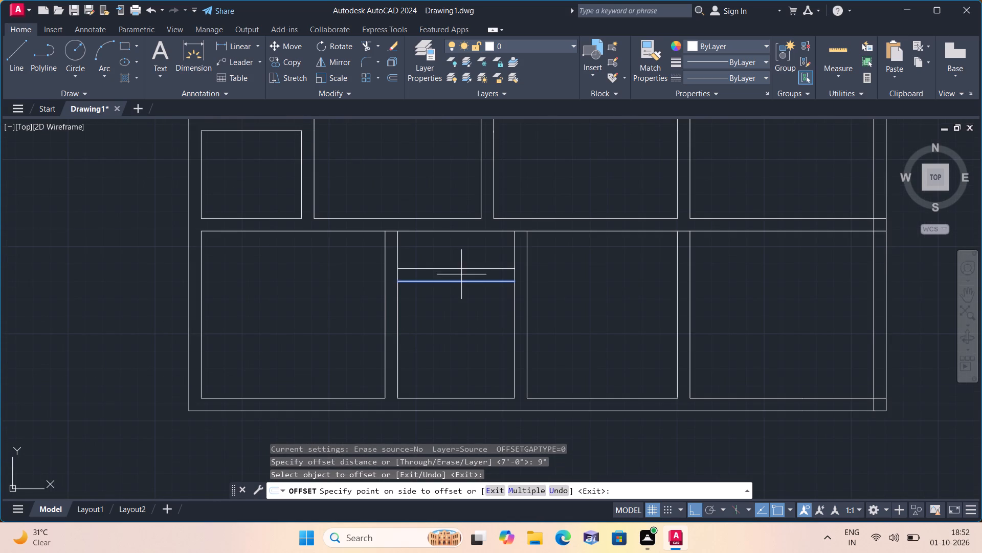
pyautogui.click(463, 266)
pyautogui.scroll(-2, 463, 266)
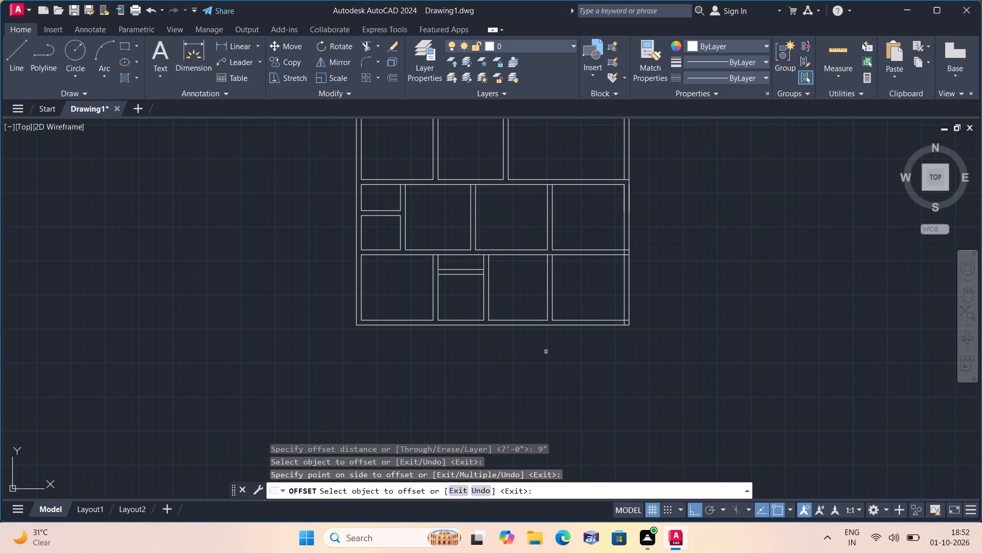
pyautogui.moveTo(544, 352); pyautogui.dragTo(450, 383, button='middle')
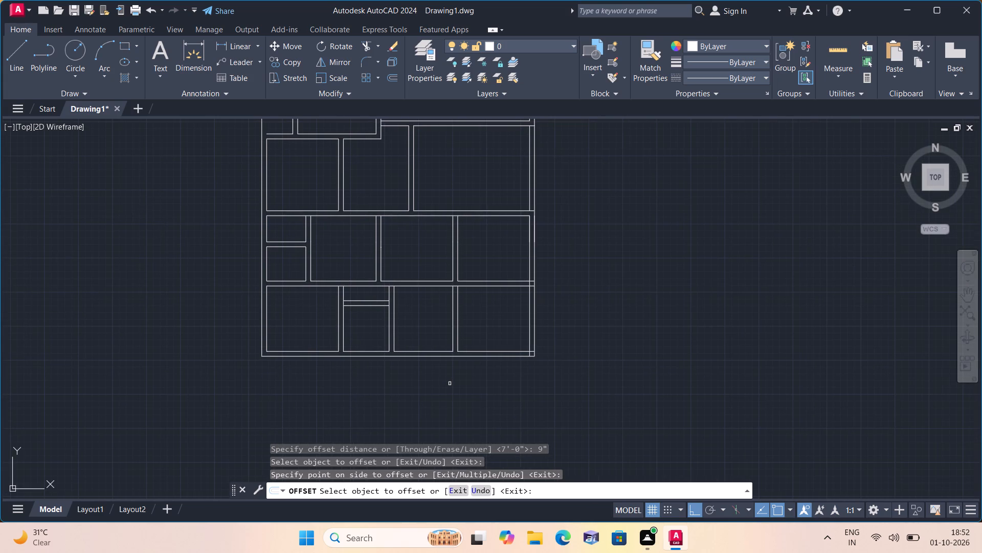
pyautogui.press('space')
# Offset the right face of the third bottom-row partition 6' to the right, into the last room.
pyautogui.press('space')
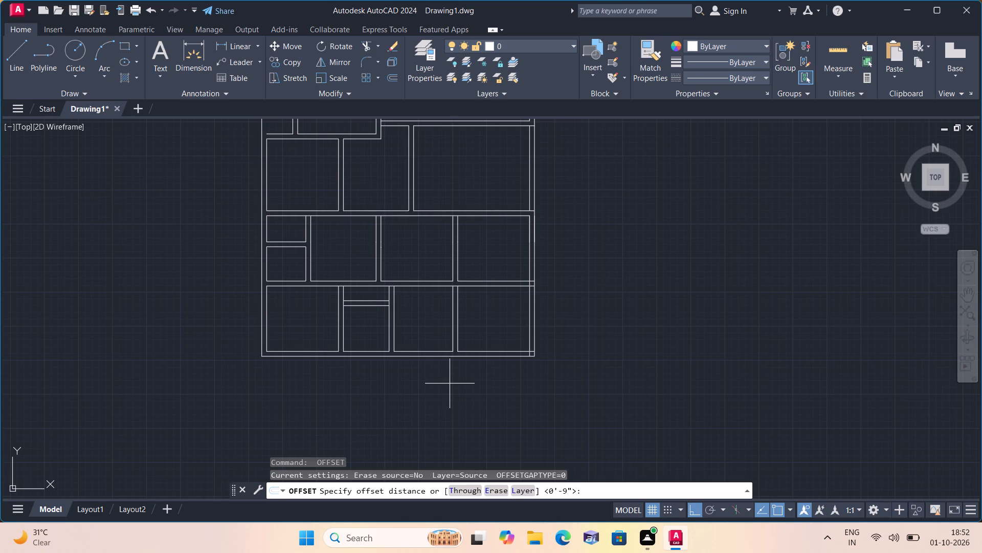
pyautogui.write("6'")
pyautogui.press('space')
pyautogui.click(457, 334)
pyautogui.click(499, 326)
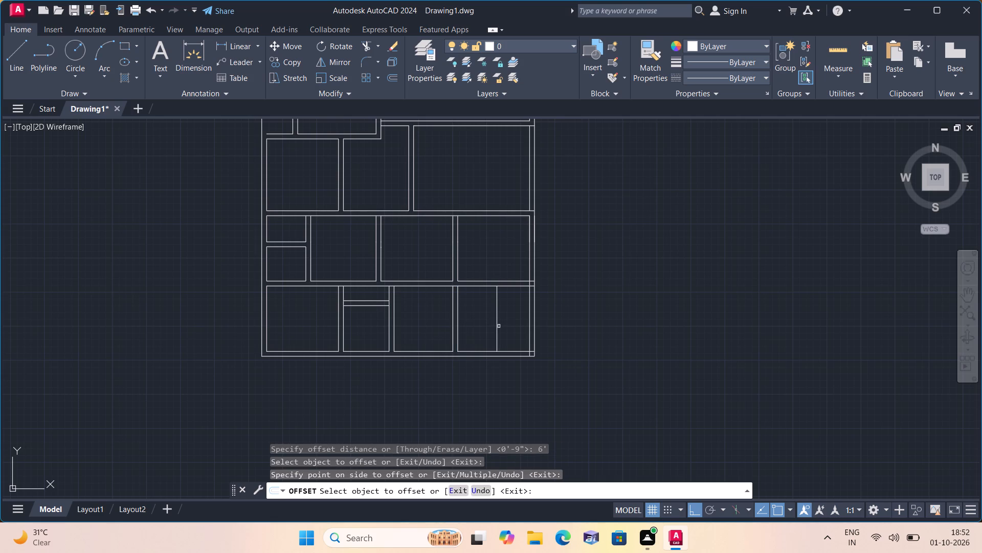
pyautogui.press('space')
# Offset the new vertical line in the last bottom-row room 9" to the right to form a partition.
pyautogui.press('space')
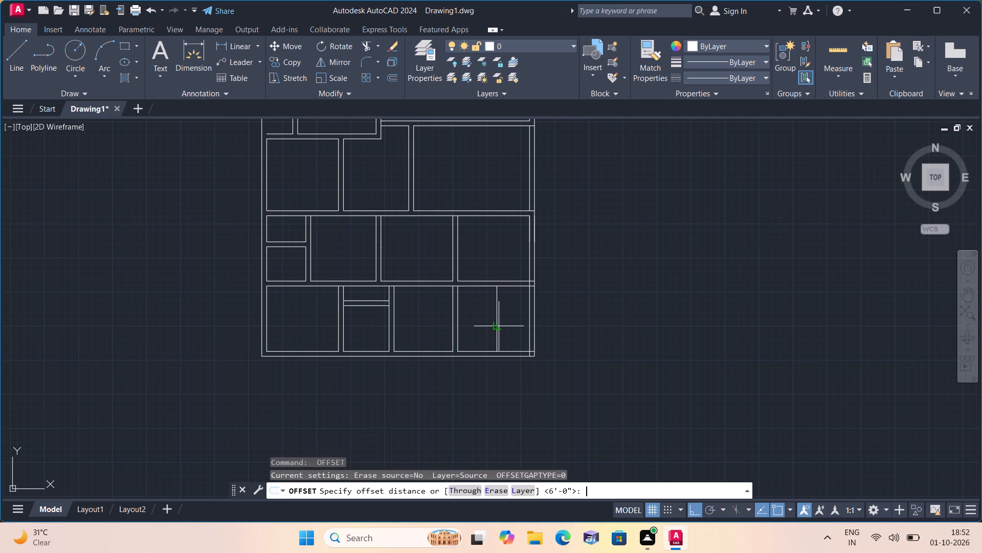
pyautogui.write('9"')
pyautogui.press('space')
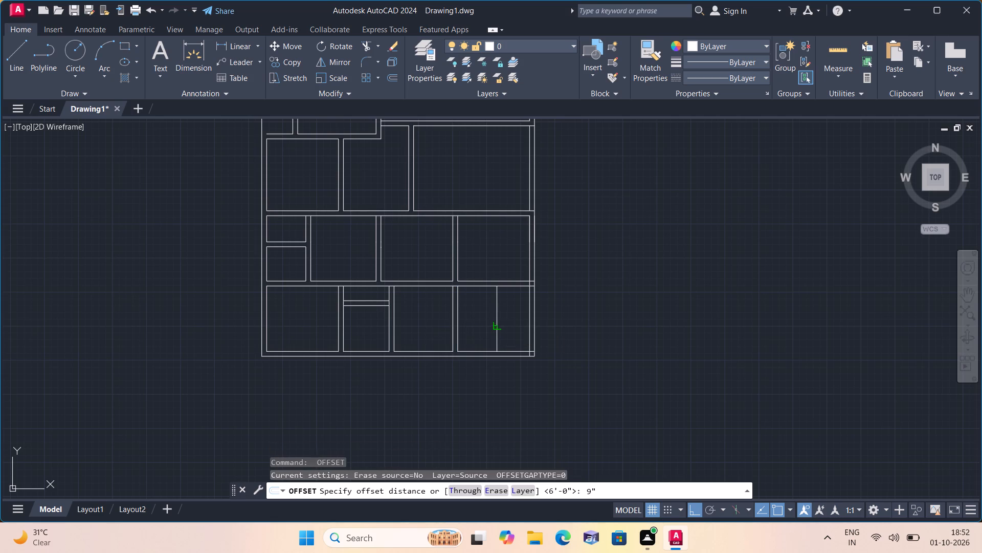
pyautogui.click(497, 316)
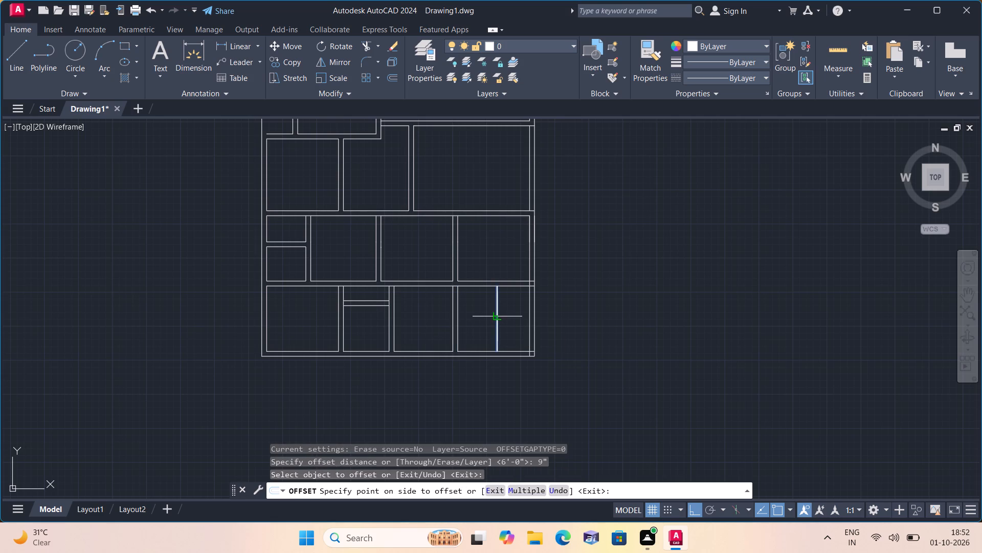
pyautogui.click(506, 319)
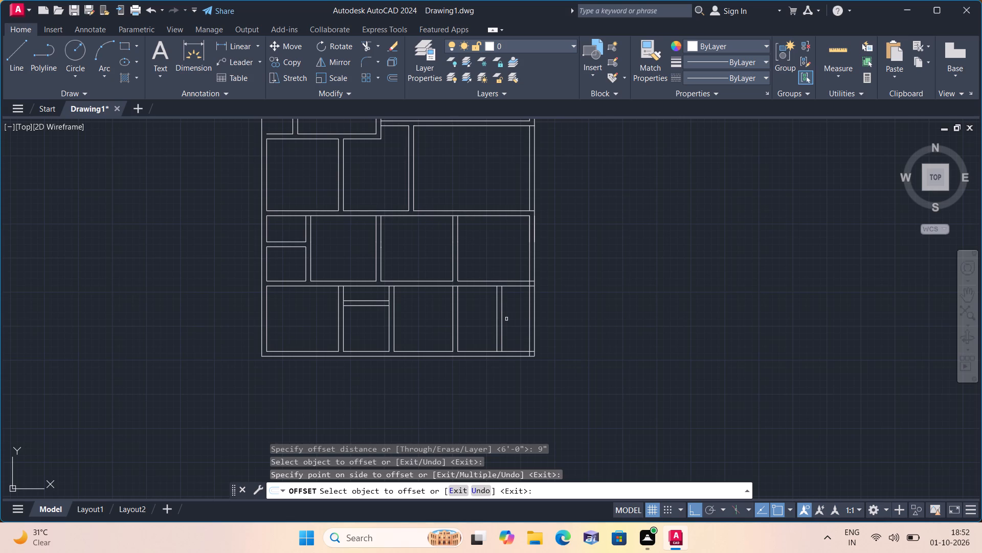
pyautogui.press('space')
# Offset the inner line of the bottom outer wall 4' upward in the last bottom-row room.
pyautogui.press('space')
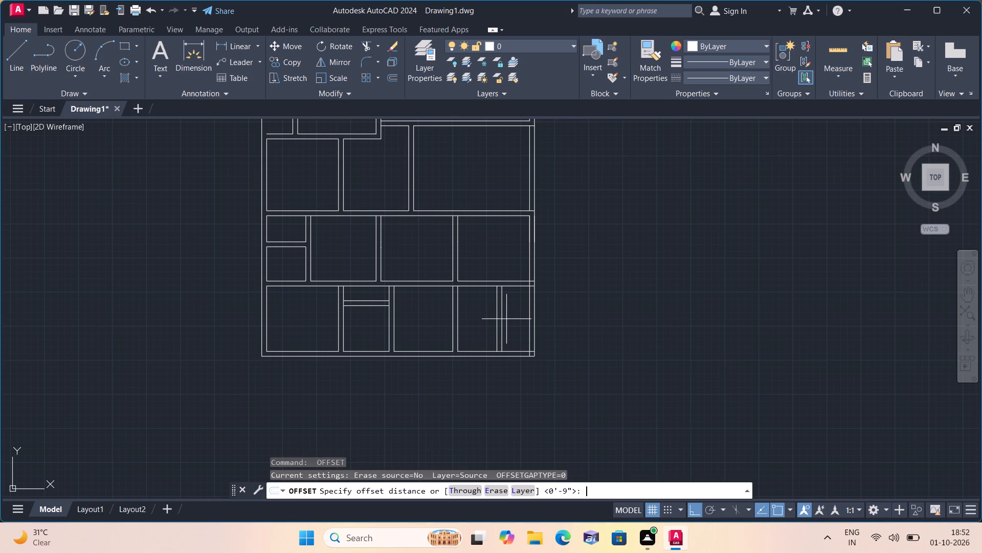
pyautogui.write("4'")
pyautogui.press('space')
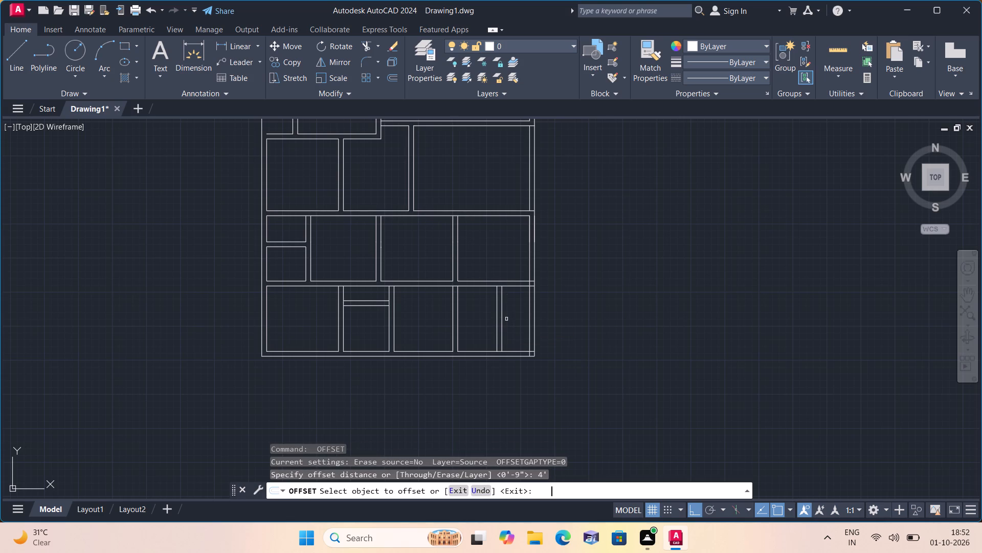
pyautogui.click(468, 351)
pyautogui.click(468, 334)
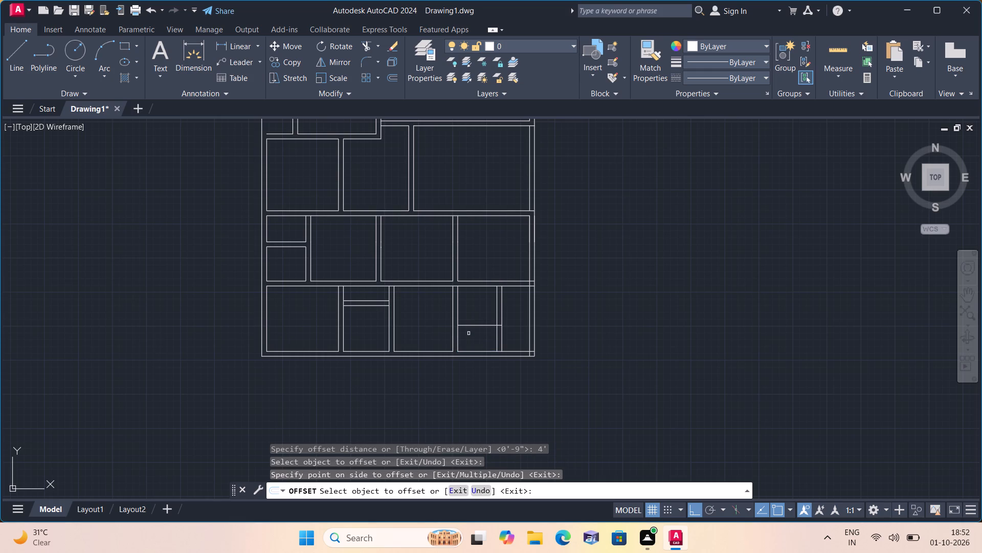
pyautogui.press('space')
# Offset the new horizontal line in the last bottom-row room 9" upward to form a cross wall.
pyautogui.press('space')
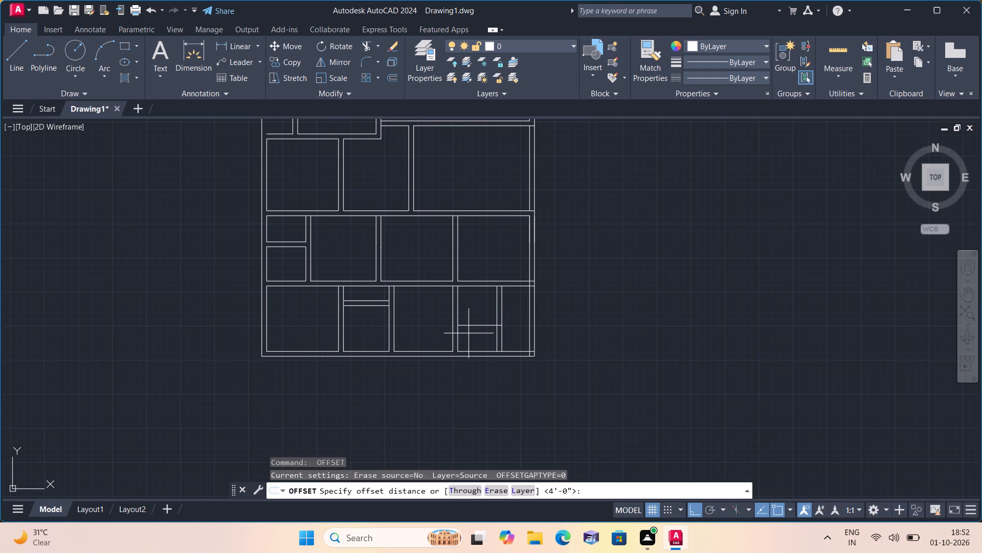
pyautogui.write('9"')
pyautogui.press('space')
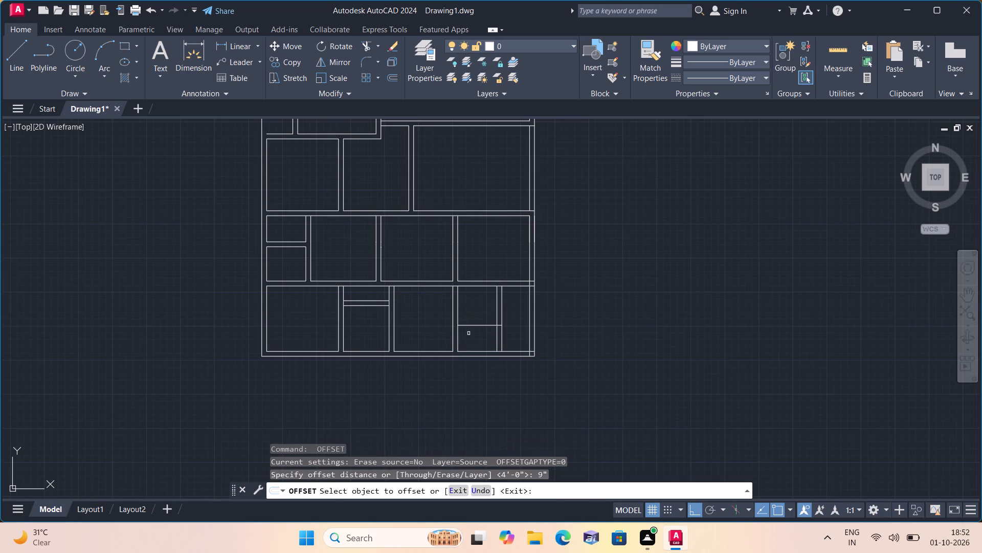
pyautogui.scroll(1, 468, 333)
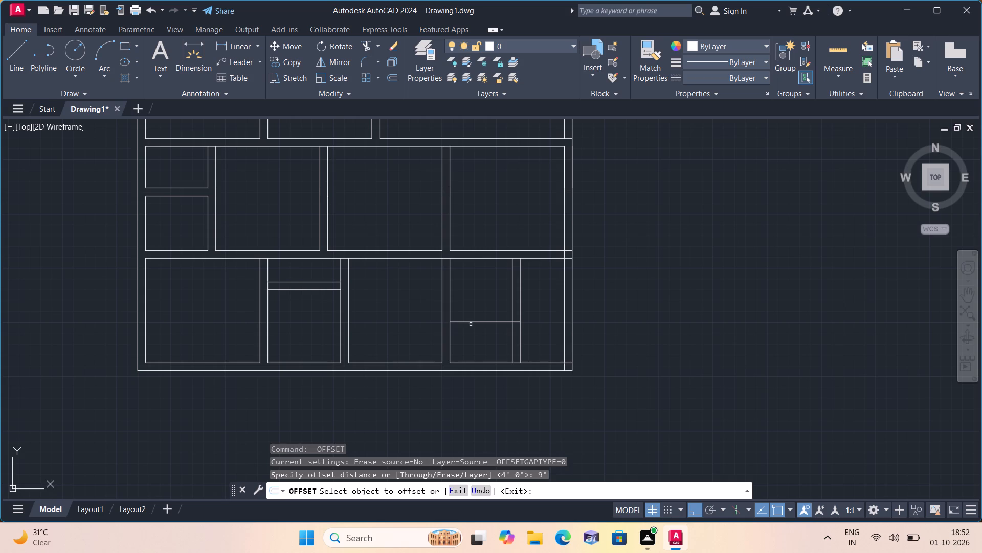
pyautogui.click(470, 322)
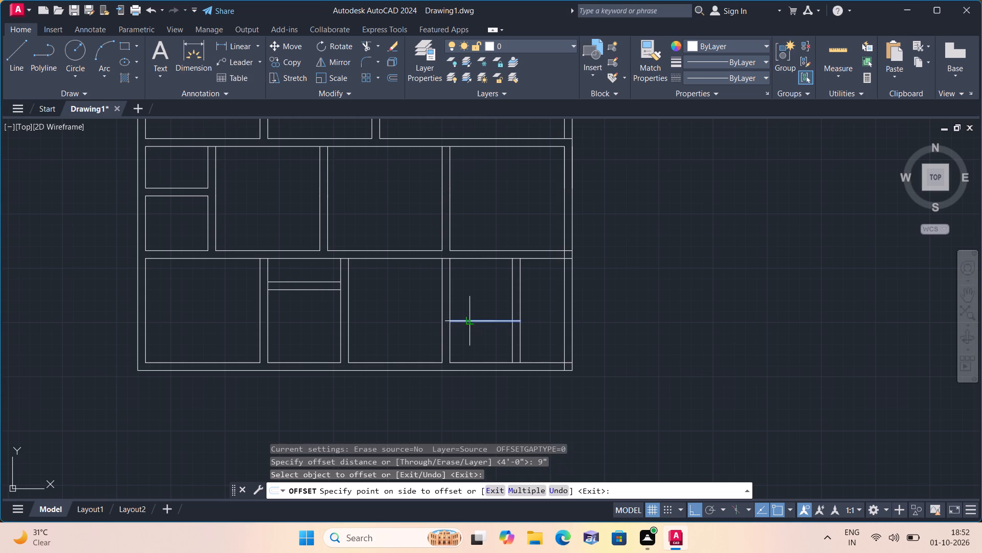
pyautogui.click(470, 287)
pyautogui.scroll(-2, 470, 287)
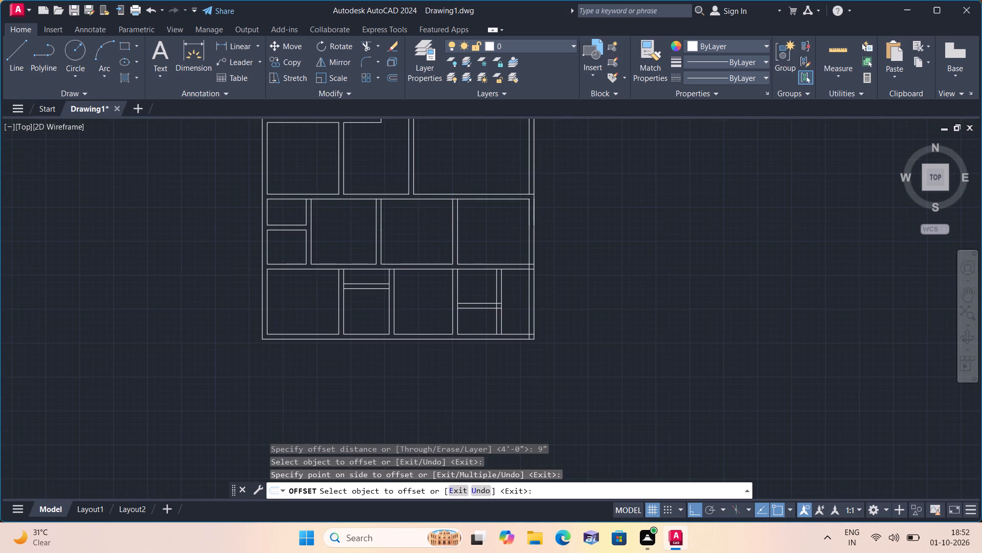
pyautogui.press('Escape')
# Extend both lines of the last bottom-row room's cross wall right to the outer wall face and left across the third partition.
pyautogui.moveTo(470, 287); pyautogui.dragTo(458, 332, button='middle')
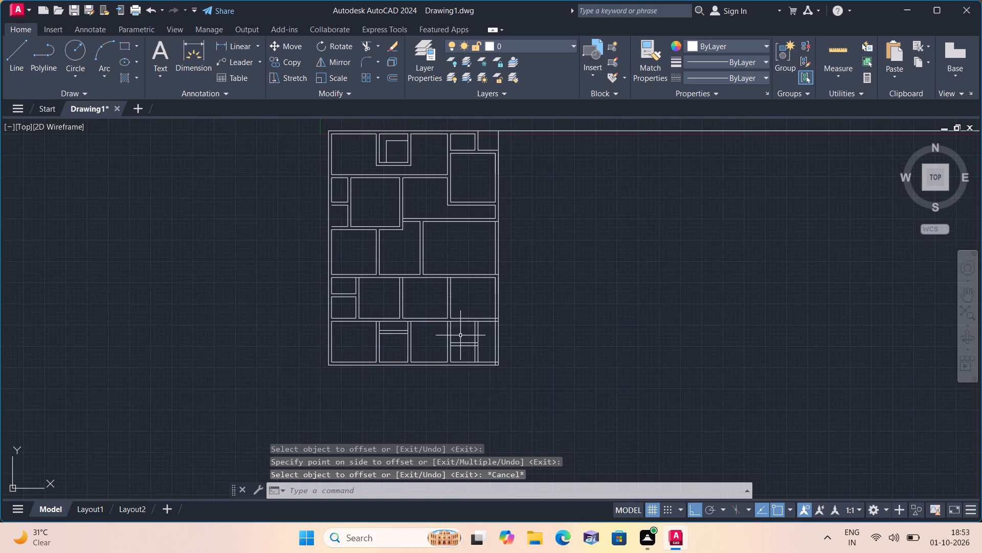
pyautogui.scroll(1, 460, 335)
pyautogui.write('exte')
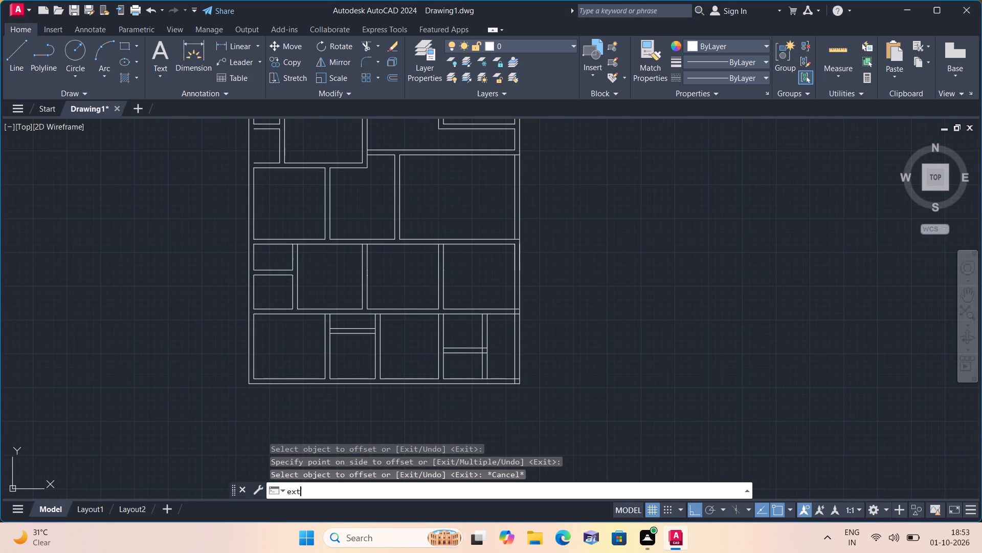
pyautogui.press('space')
pyautogui.click(460, 326)
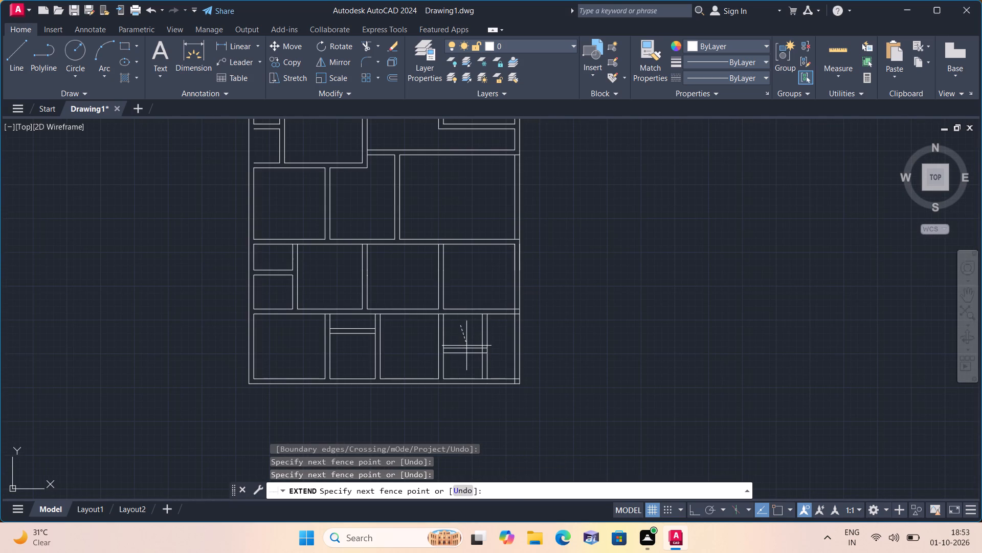
pyautogui.click(473, 360)
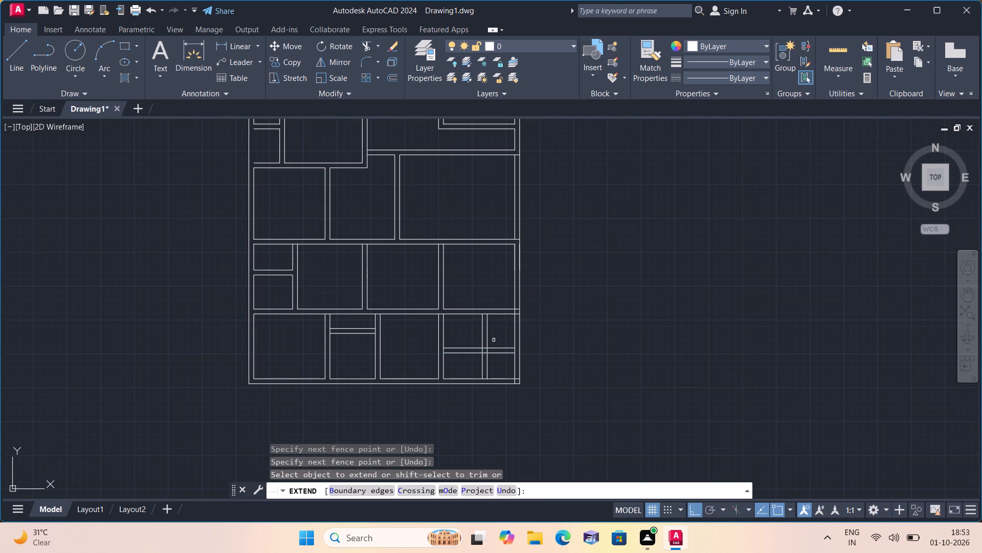
pyautogui.click(494, 337)
pyautogui.click(501, 363)
pyautogui.scroll(1, 463, 348)
pyautogui.click(460, 334)
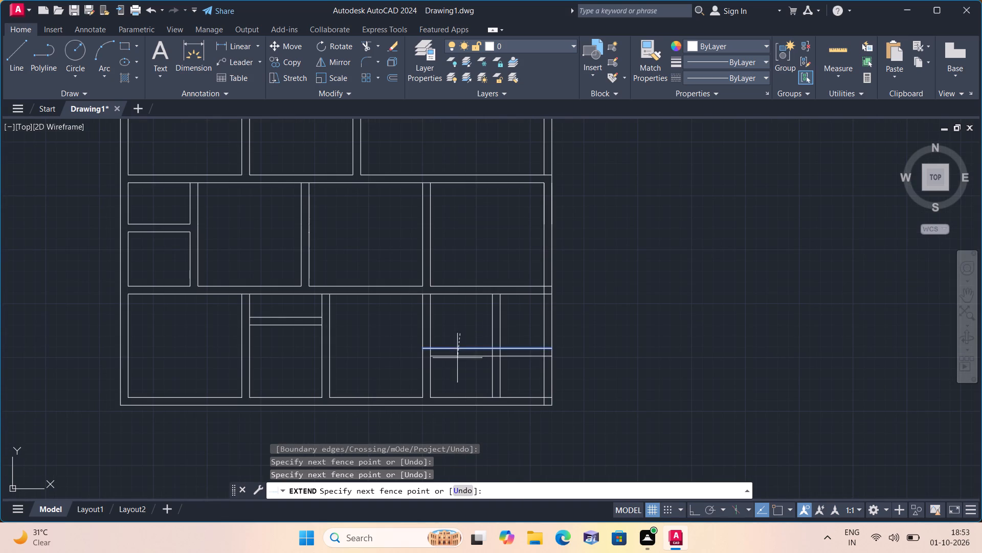
pyautogui.click(458, 372)
# Extend both cross-wall lines of the second bottom-row room right and left across the partitions on either side.
pyautogui.scroll(-1, 458, 372)
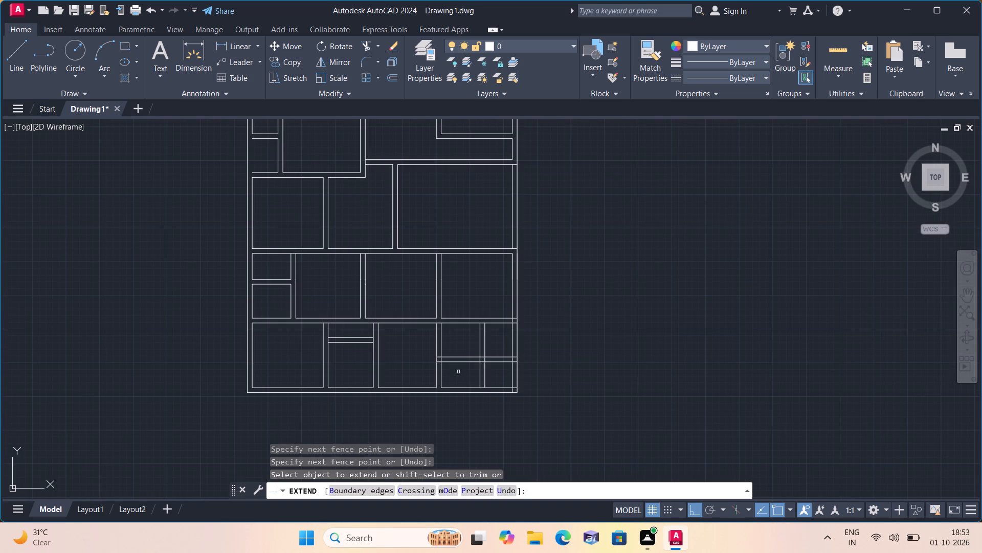
pyautogui.scroll(2, 372, 356)
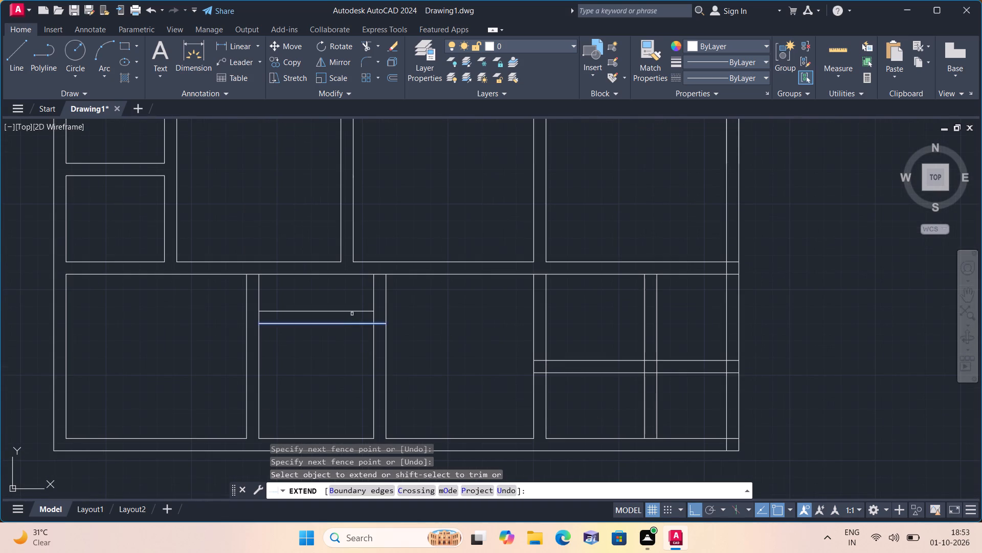
pyautogui.click(349, 309)
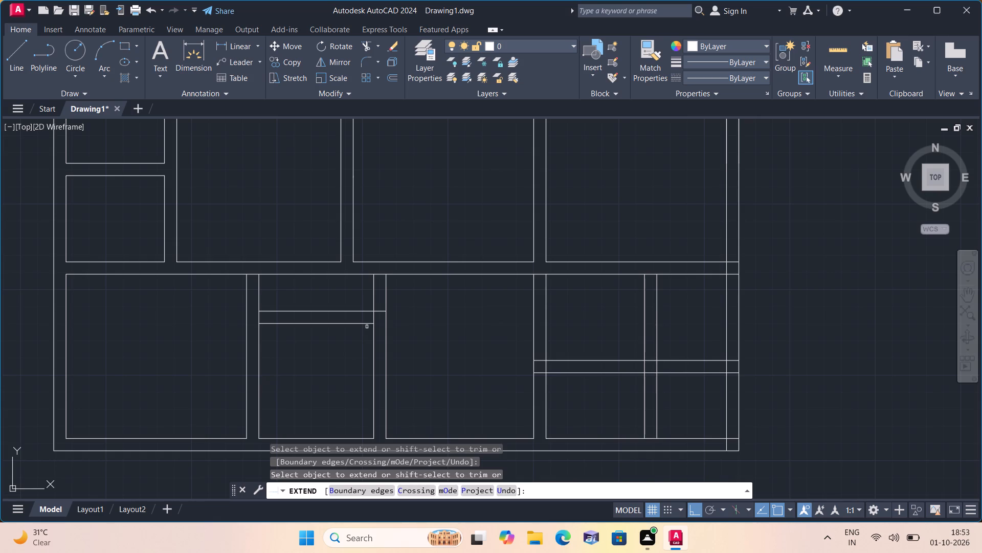
pyautogui.click(367, 326)
pyautogui.click(365, 326)
pyautogui.click(367, 322)
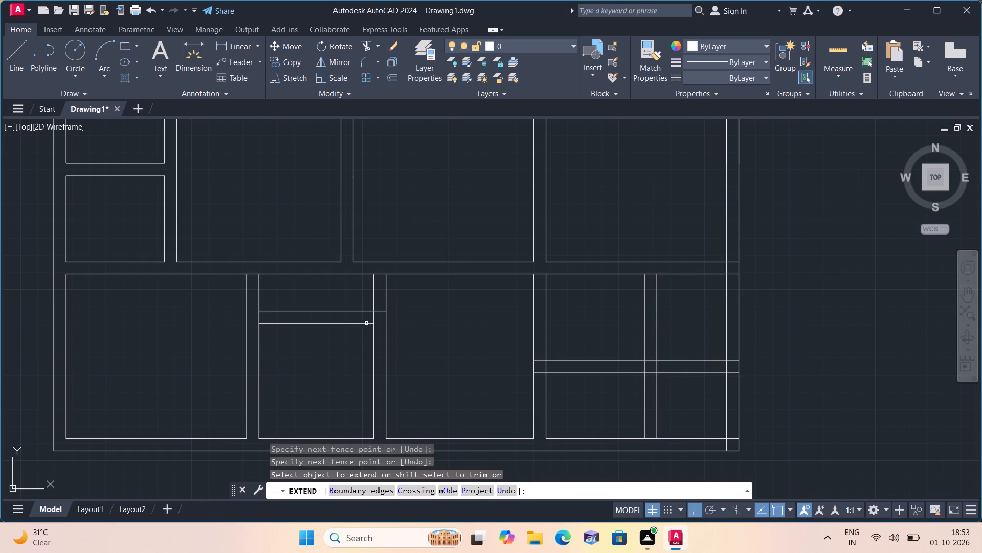
pyautogui.click(358, 332)
pyautogui.click(314, 302)
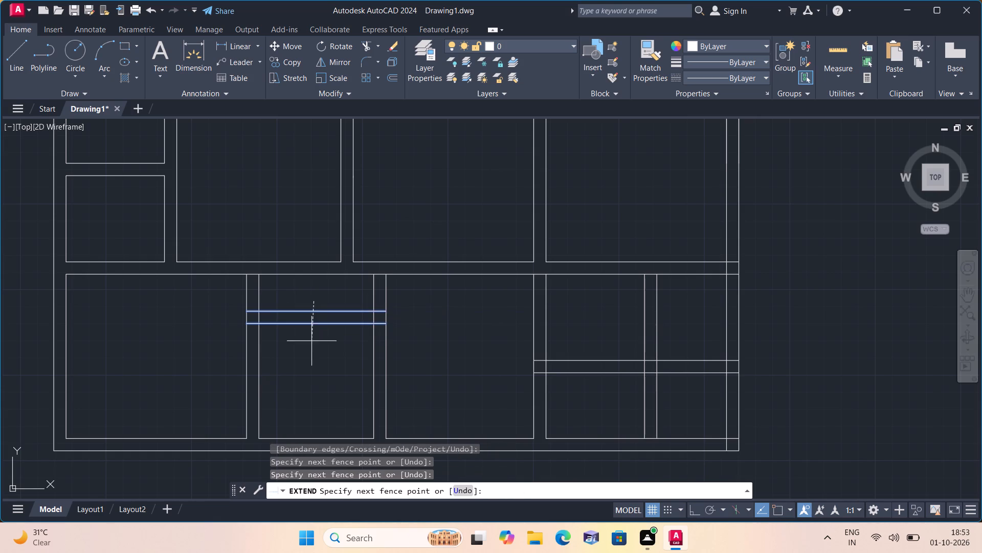
pyautogui.click(308, 353)
pyautogui.scroll(-1, 308, 353)
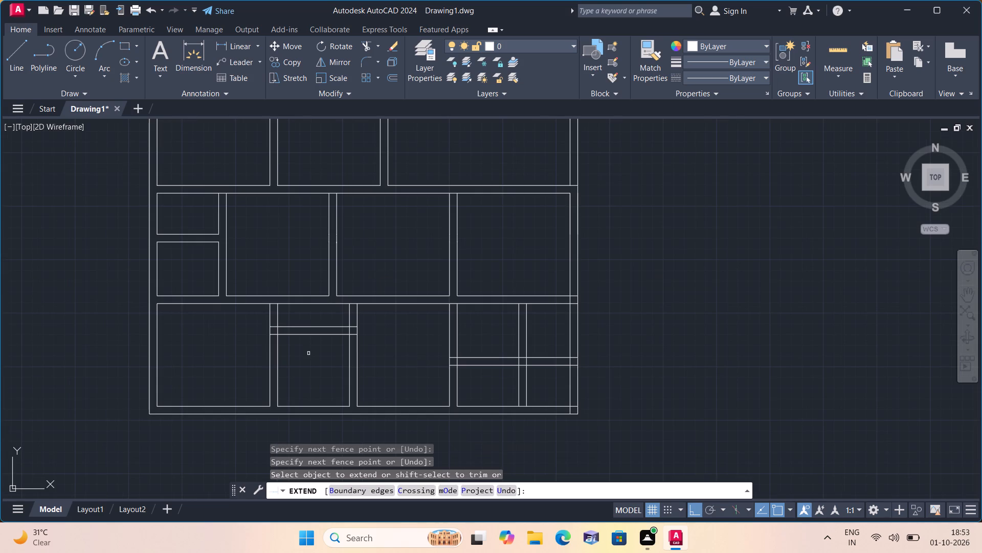
pyautogui.press('Escape')
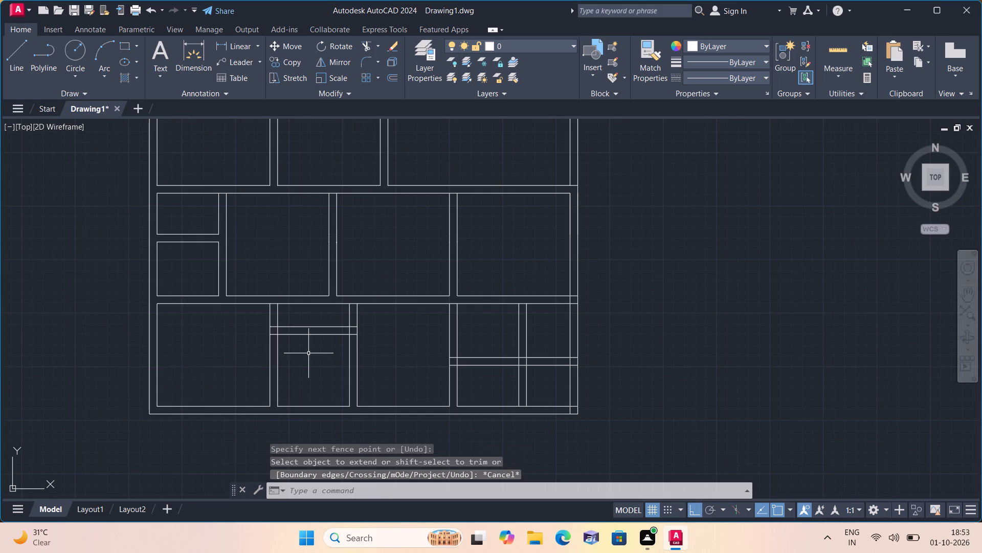
# Draw a short line across the bottom wall of the small second top-row room, from its inner right corner to the outer wall face.
pyautogui.scroll(-1, 308, 353)
pyautogui.scroll(-1, 279, 273)
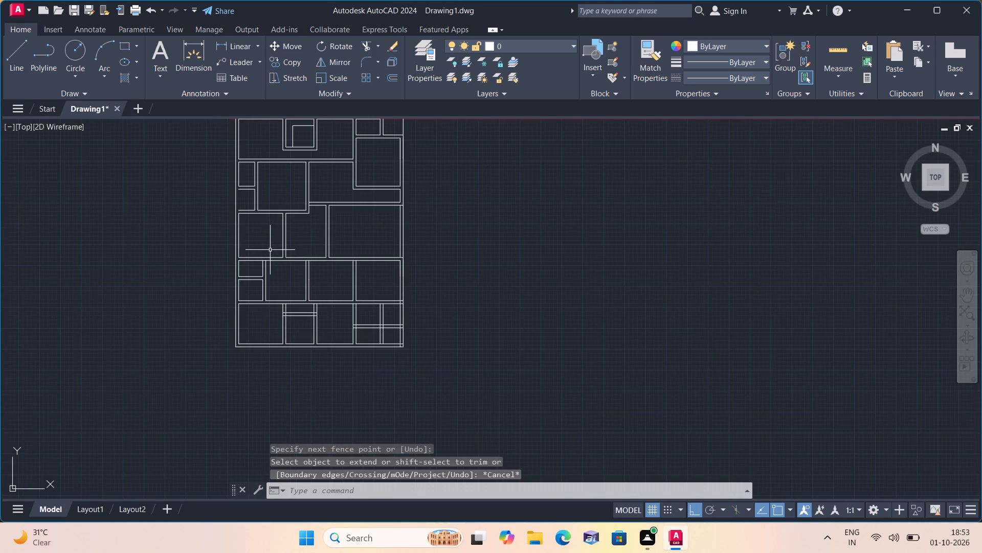
pyautogui.moveTo(270, 250); pyautogui.dragTo(346, 420, button='middle')
pyautogui.scroll(2, 348, 309)
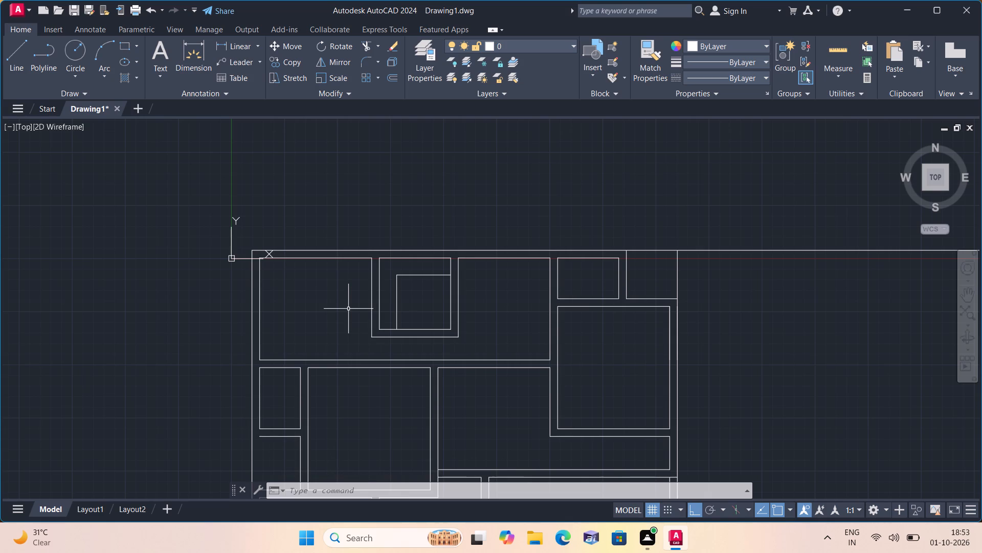
pyautogui.scroll(-1, 348, 309)
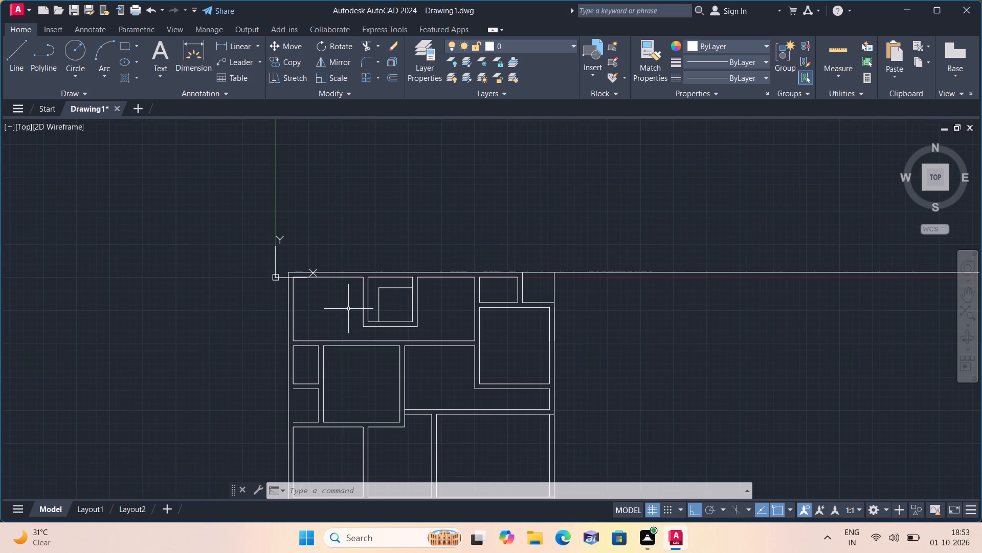
pyautogui.scroll(-1, 348, 309)
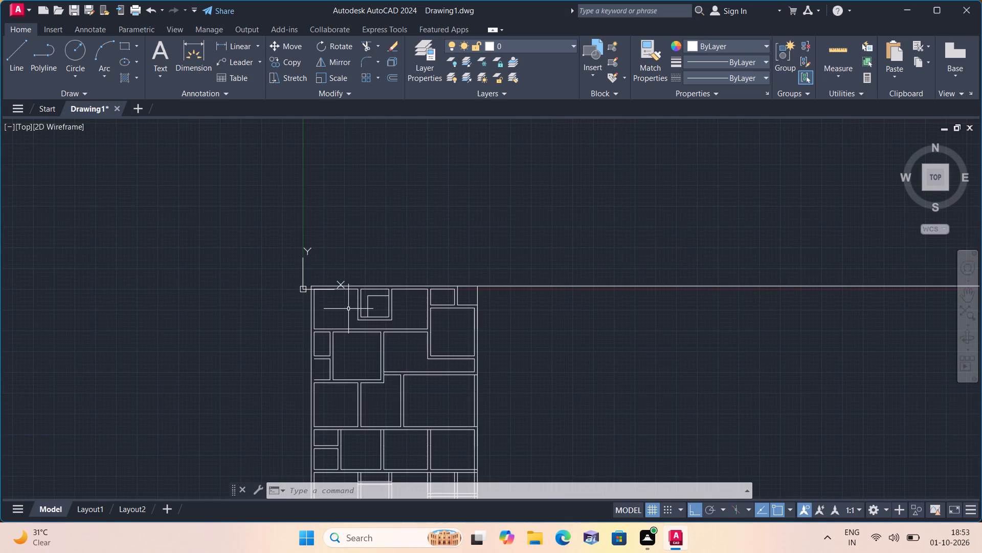
pyautogui.scroll(2, 348, 309)
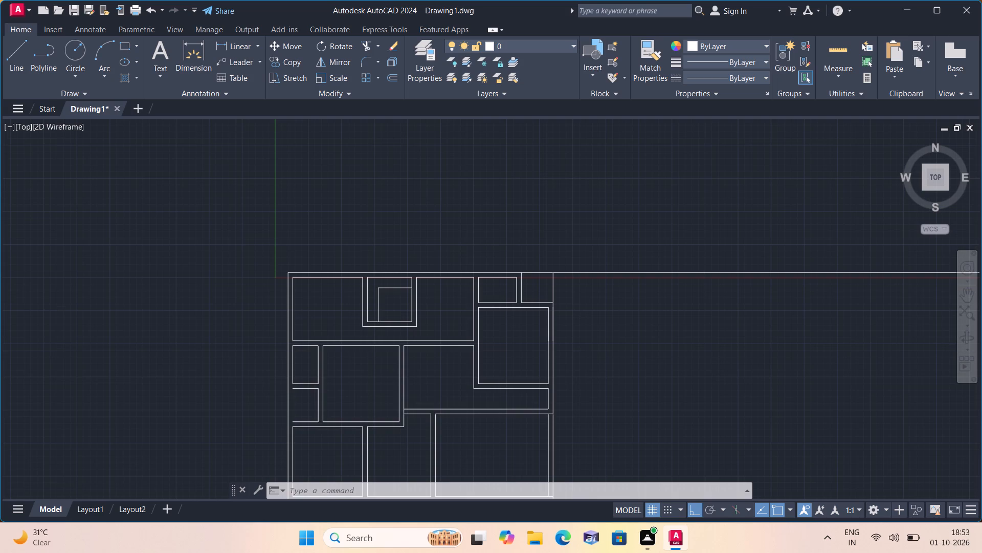
pyautogui.scroll(1, 466, 332)
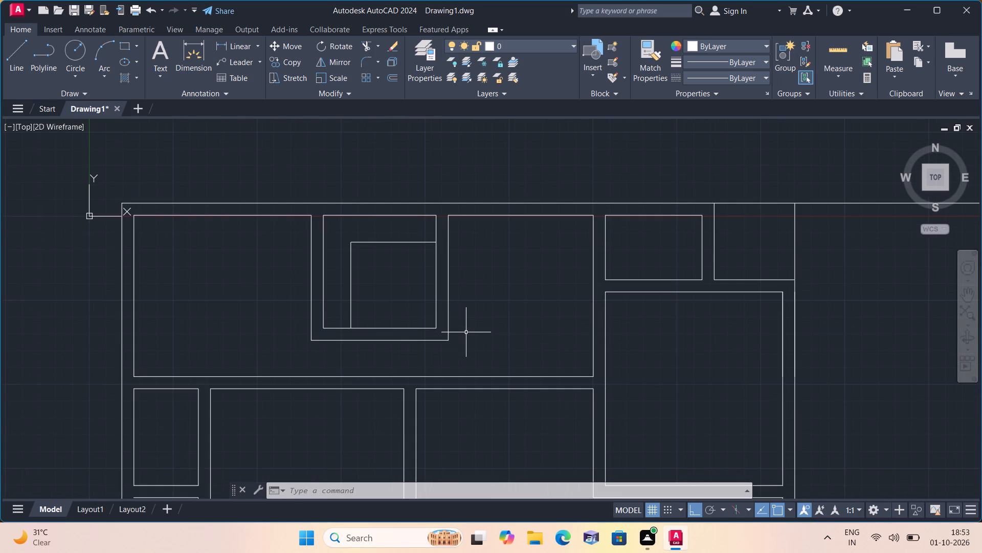
pyautogui.moveTo(460, 329); pyautogui.dragTo(396, 318, button='middle')
pyautogui.scroll(1, 359, 328)
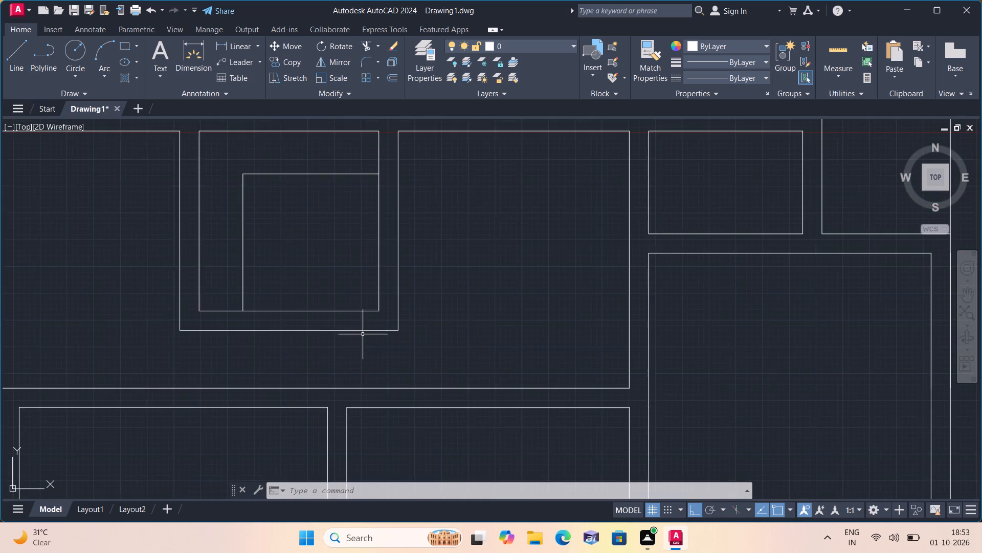
pyautogui.scroll(1, 363, 334)
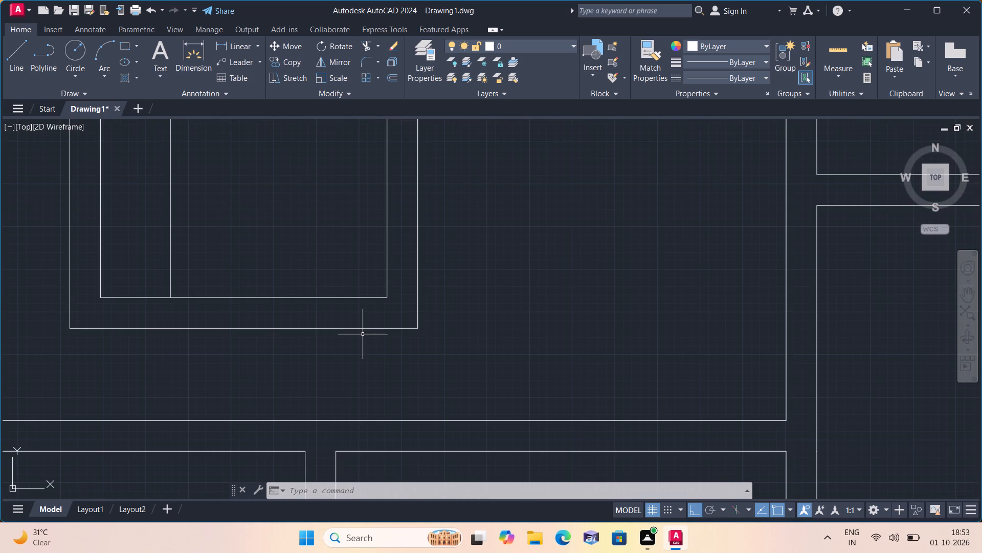
pyautogui.write('l')
pyautogui.press('space')
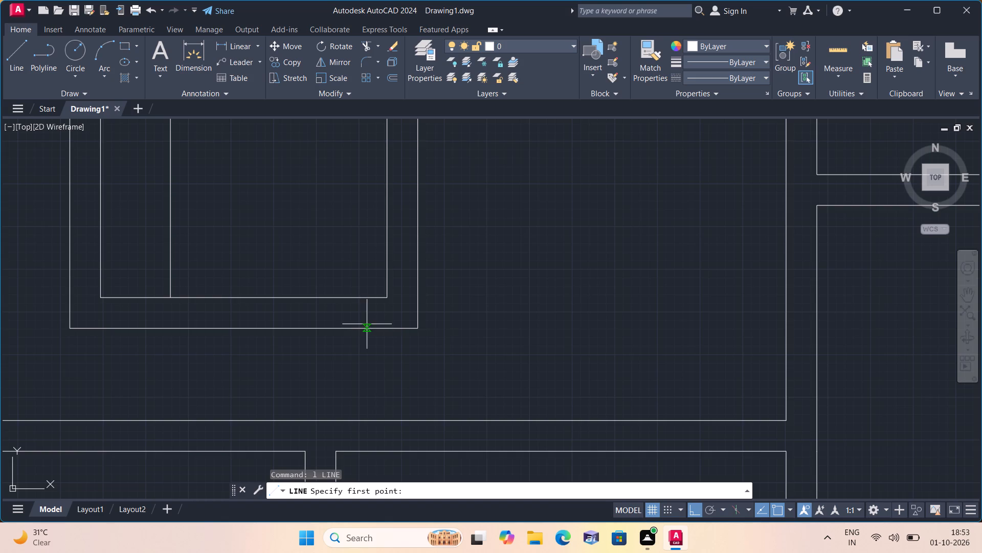
pyautogui.scroll(1, 372, 326)
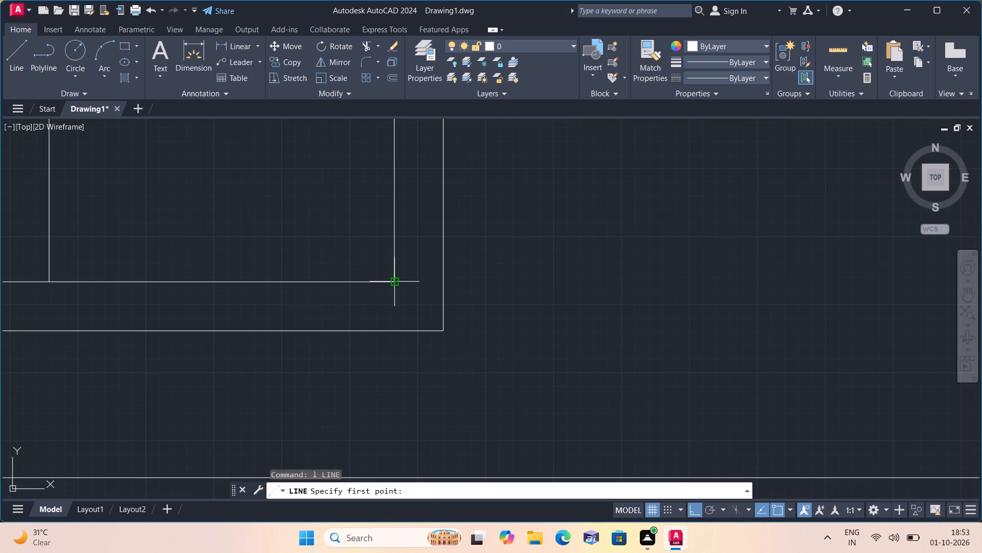
pyautogui.click(393, 283)
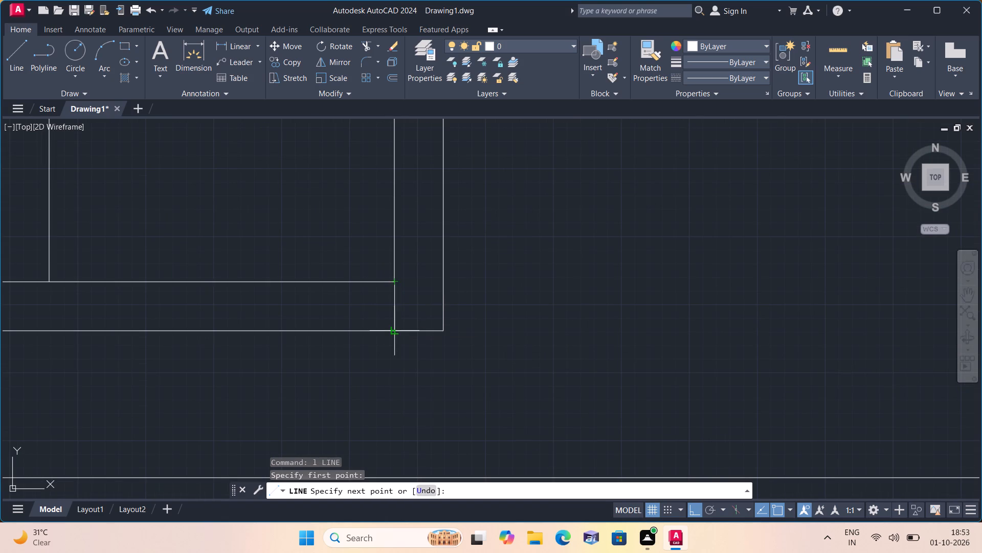
pyautogui.click(398, 330)
pyautogui.press('space')
# From that line's midpoint, draw leftward segments of 2", 2' and 2", then a line up to the wall's inner face.
pyautogui.press('space')
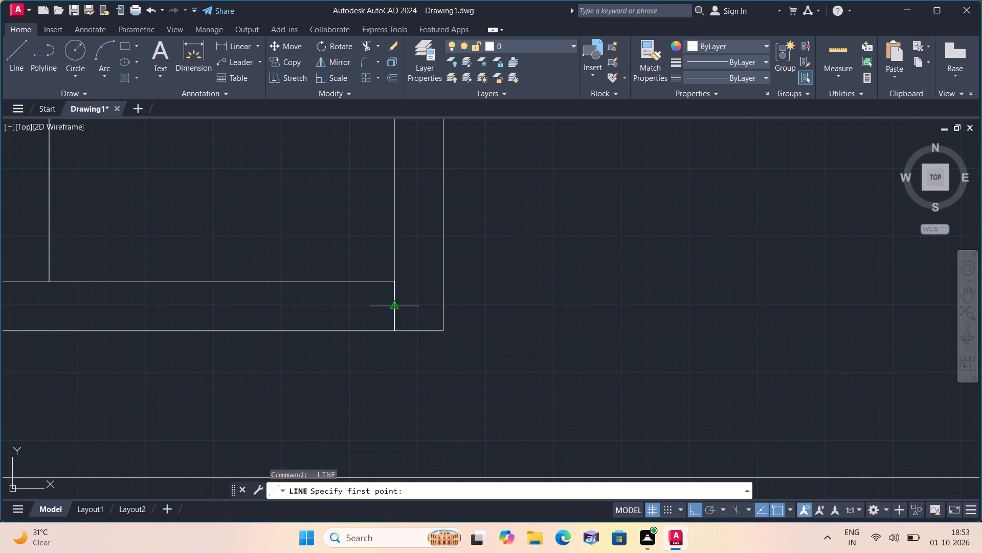
pyautogui.click(392, 310)
pyautogui.write('2"')
pyautogui.press('space')
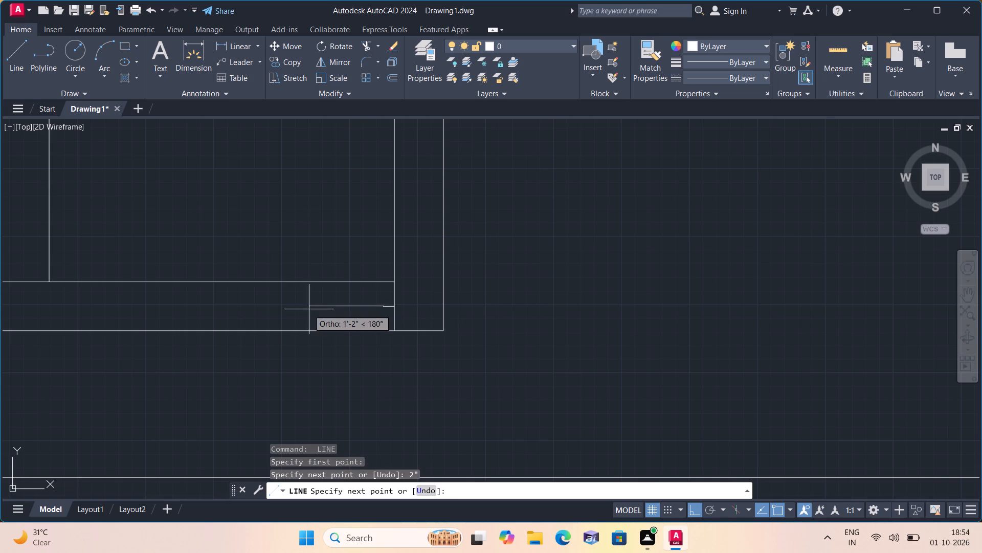
pyautogui.write("2'")
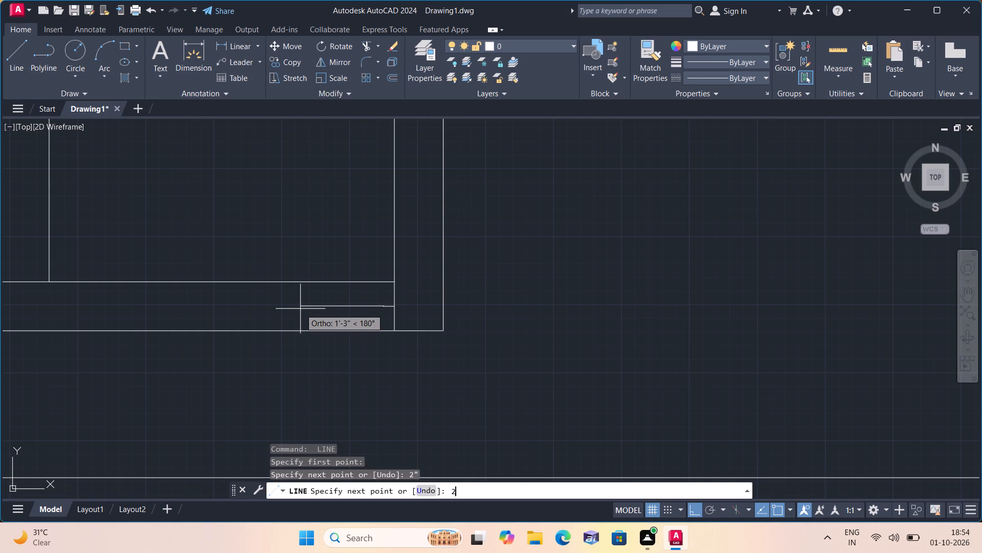
pyautogui.press('space')
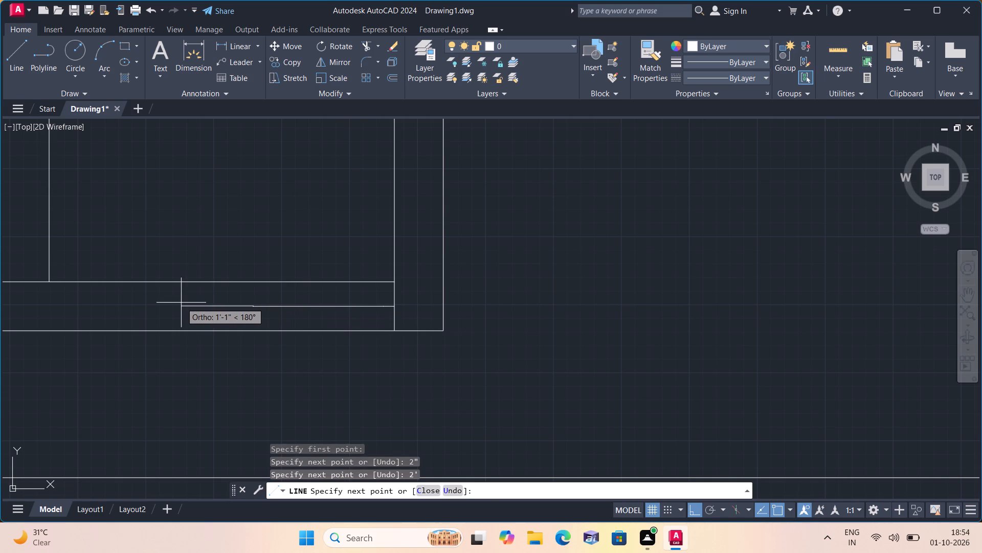
pyautogui.write('2"')
pyautogui.press('space')
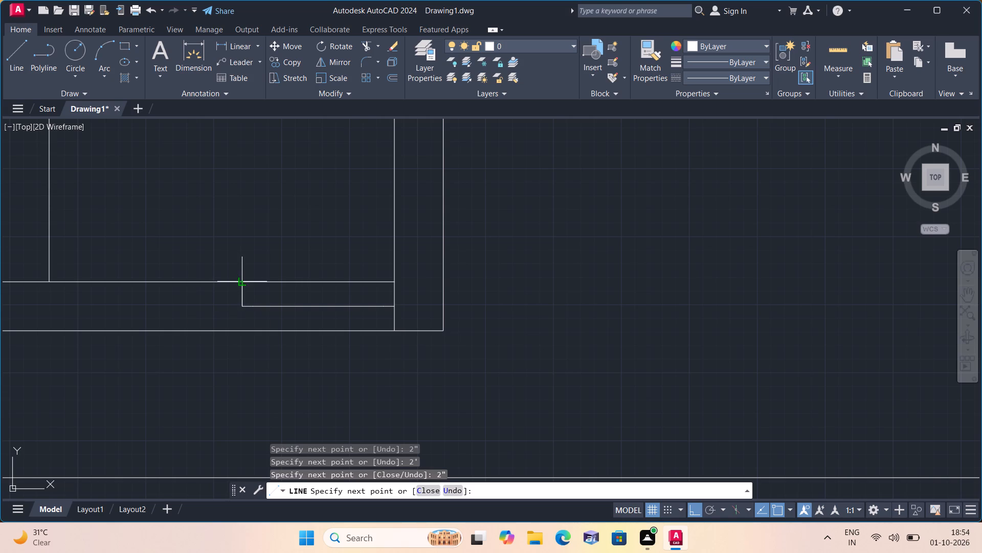
pyautogui.click(239, 278)
pyautogui.press('space')
# Draw a line from the left end of the 2" segment down to the wall's outer face to complete the left jamb.
pyautogui.scroll(2, 238, 308)
pyautogui.press('space')
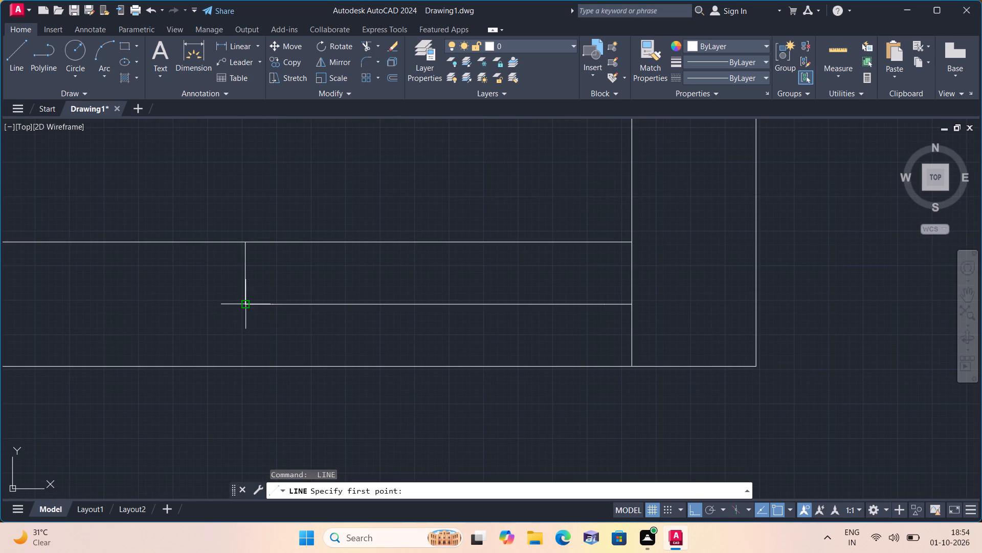
pyautogui.click(241, 304)
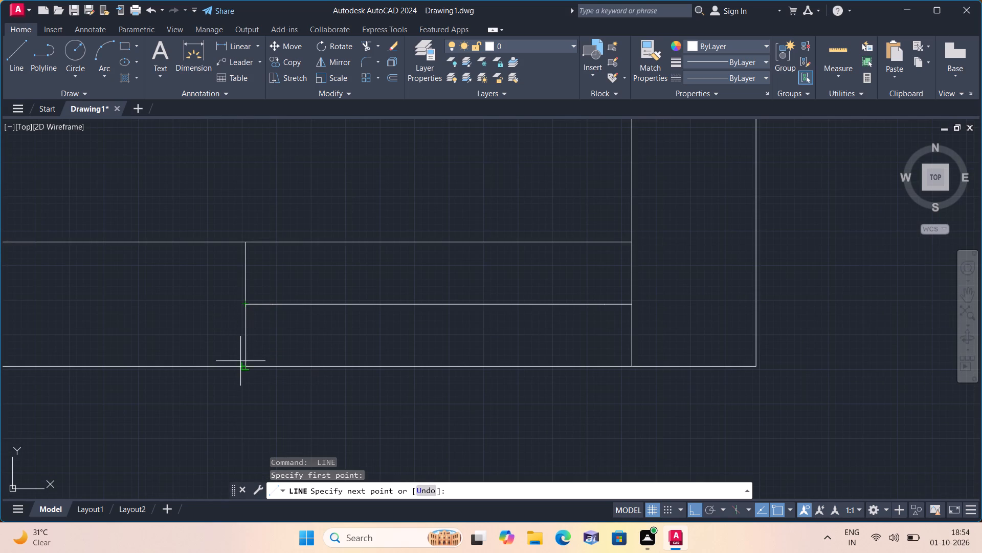
pyautogui.click(245, 368)
pyautogui.press('space')
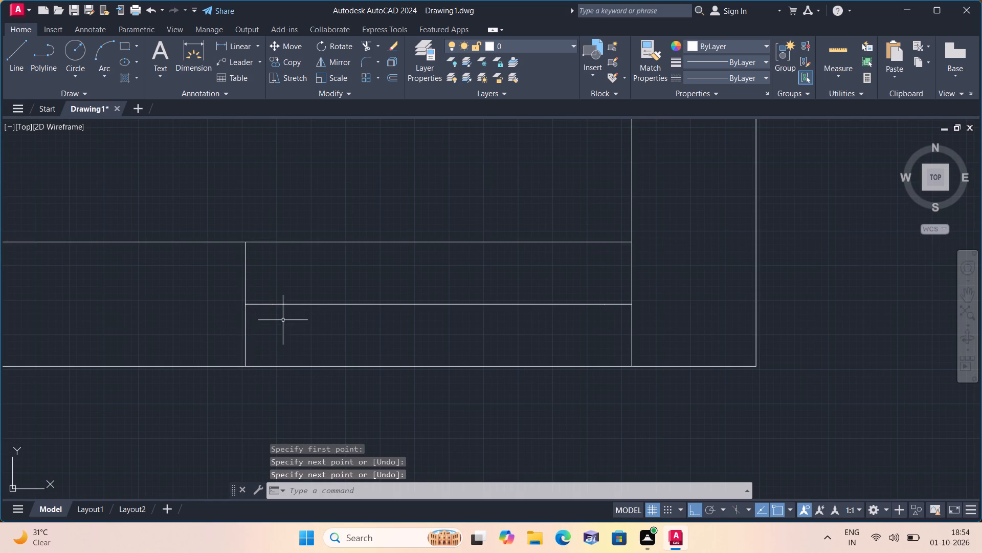
# Erase the 2' middle segment between the two 2" jamb stubs.
pyautogui.click(295, 305)
pyautogui.scroll(-2, 295, 305)
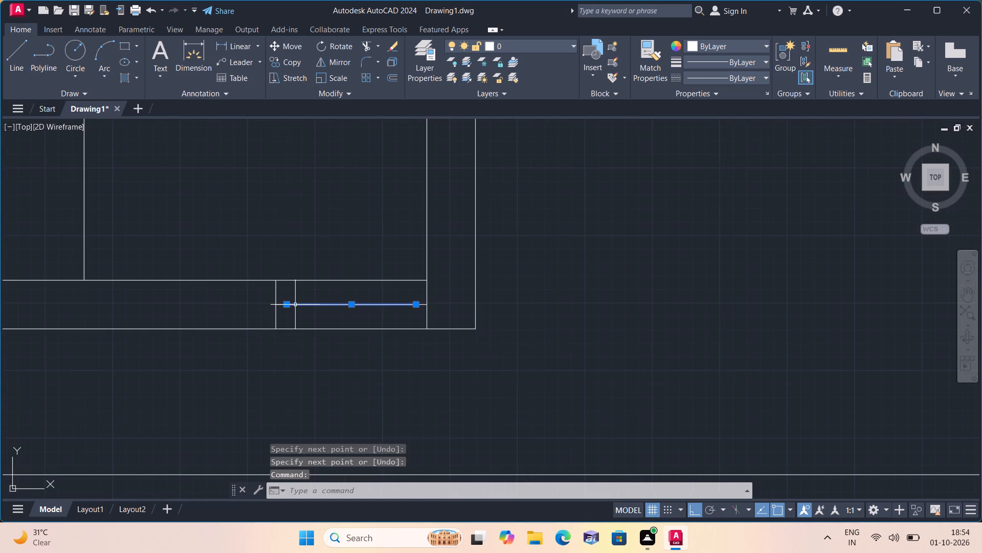
pyautogui.press('Delete')
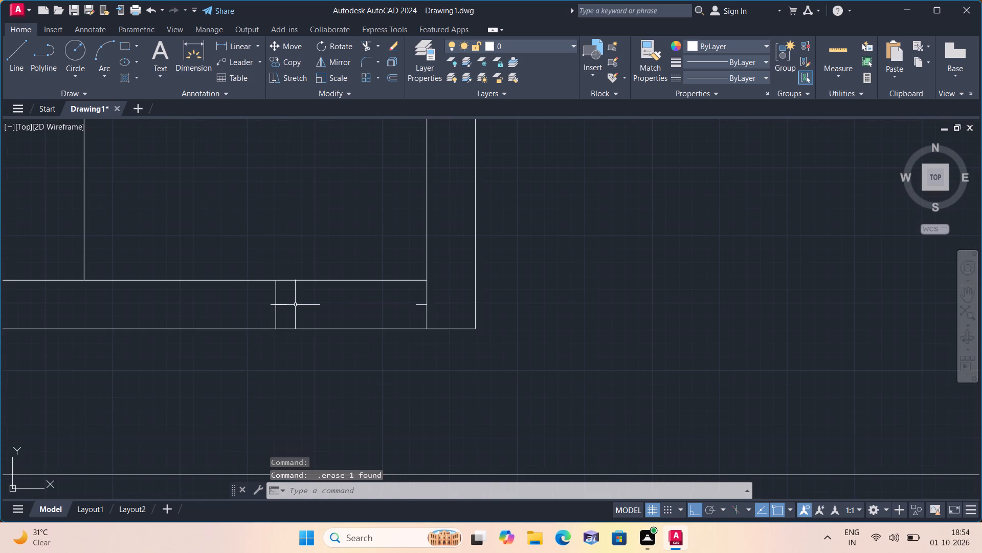
# Trim both bottom-wall lines between the jambs to open the doorway in the small top-row room.
pyautogui.write('trim')
pyautogui.press('space')
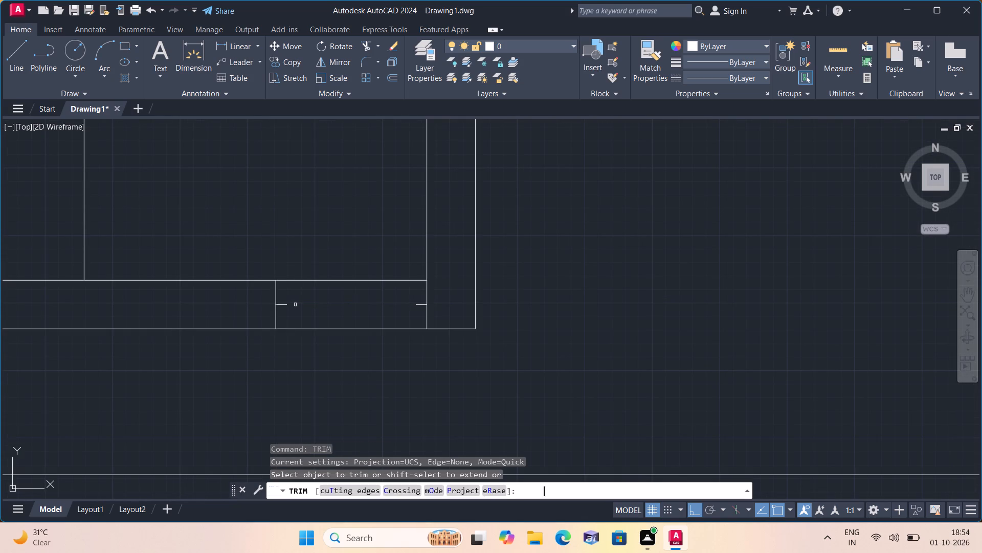
pyautogui.click(307, 277)
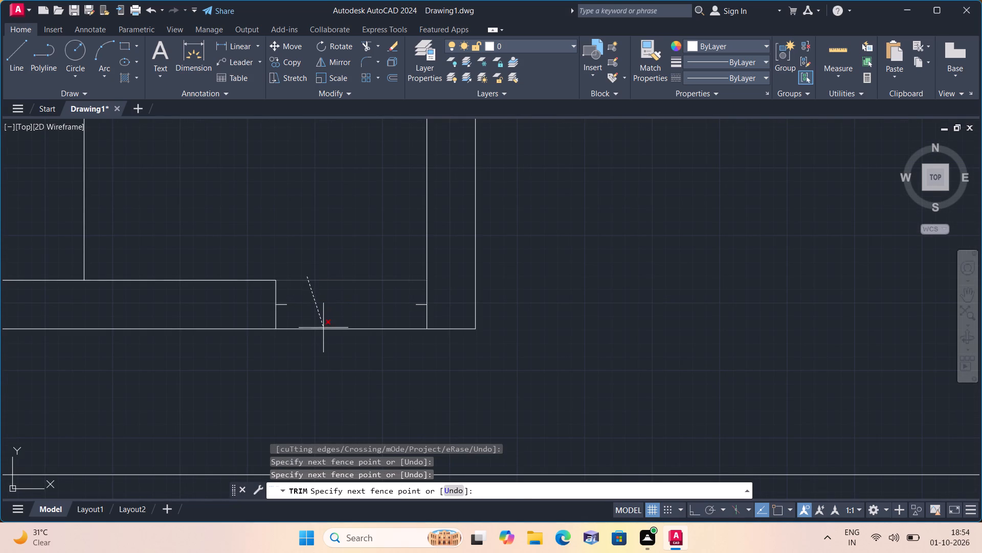
pyautogui.click(324, 338)
pyautogui.press('Escape')
pyautogui.scroll(-1, 324, 338)
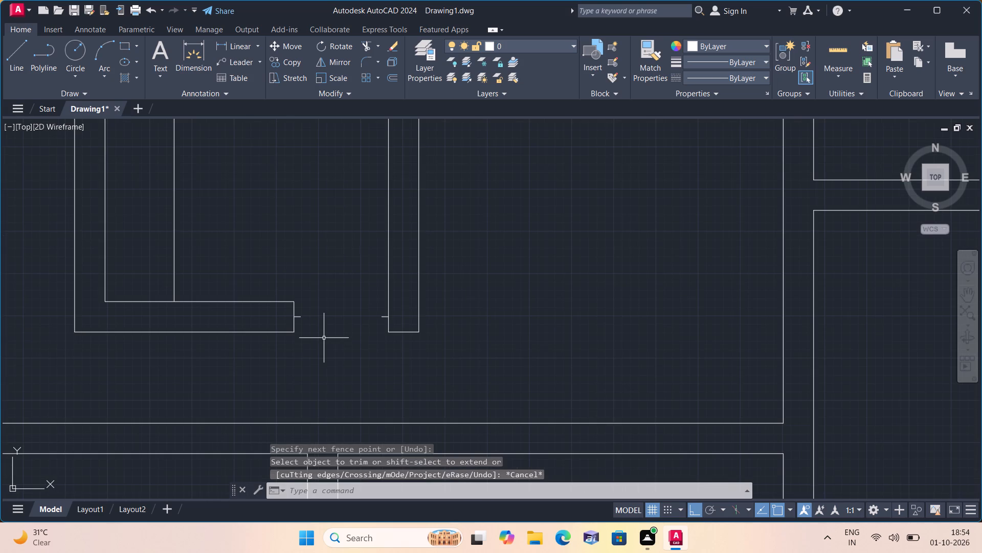
# Draw a 2' door leaf line upward from the free end of the doorway's right jamb stub.
pyautogui.write('l')
pyautogui.press('space')
pyautogui.scroll(-2, 324, 338)
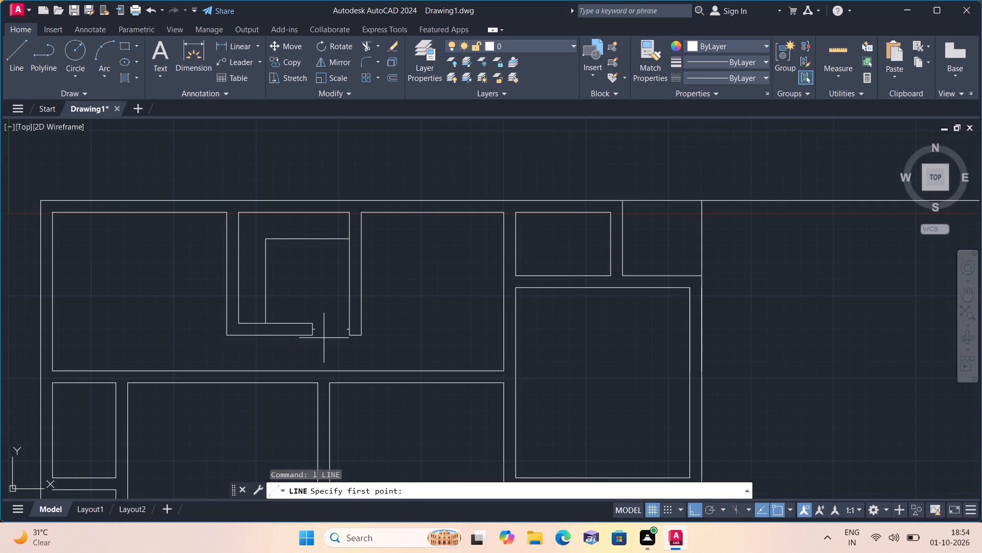
pyautogui.scroll(-1, 324, 338)
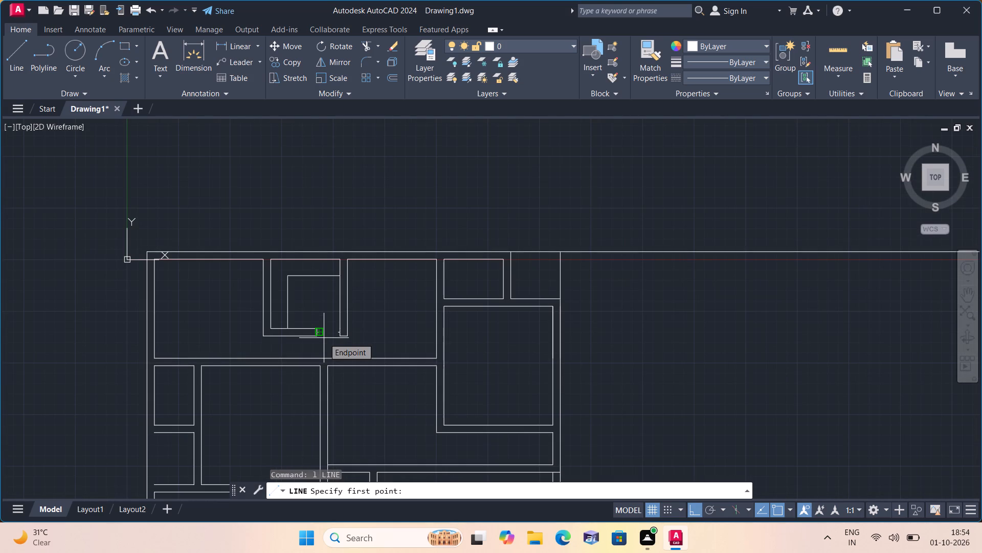
pyautogui.scroll(3, 363, 316)
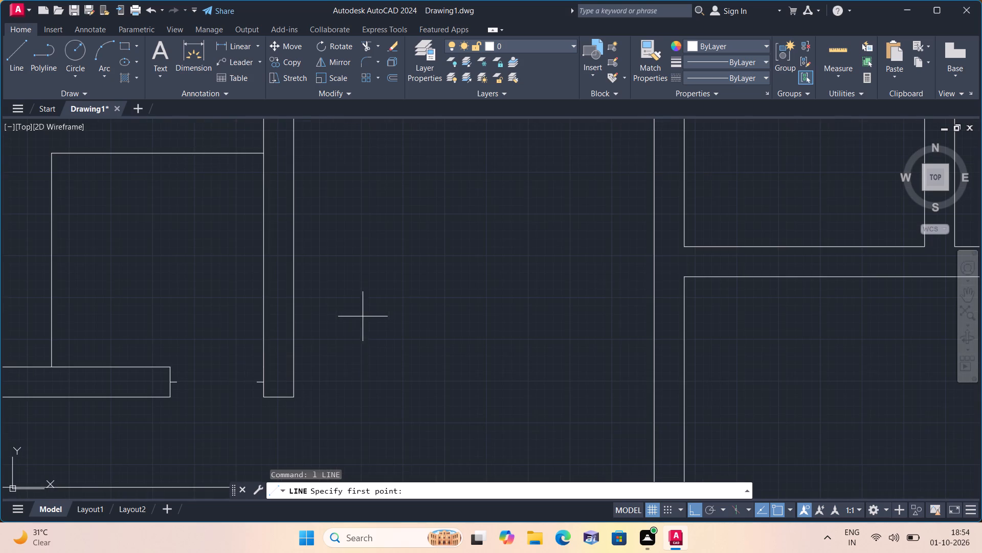
pyautogui.click(254, 384)
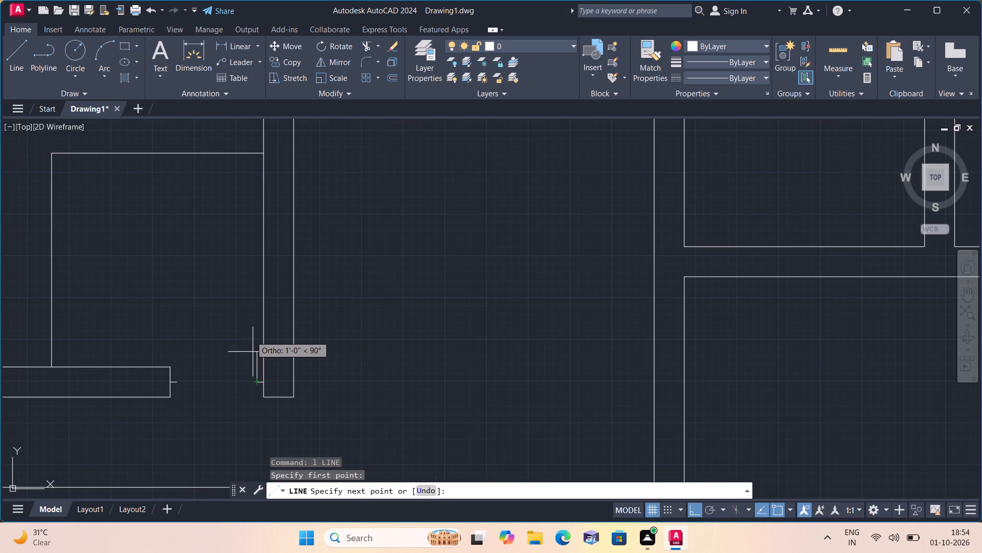
pyautogui.write("2'")
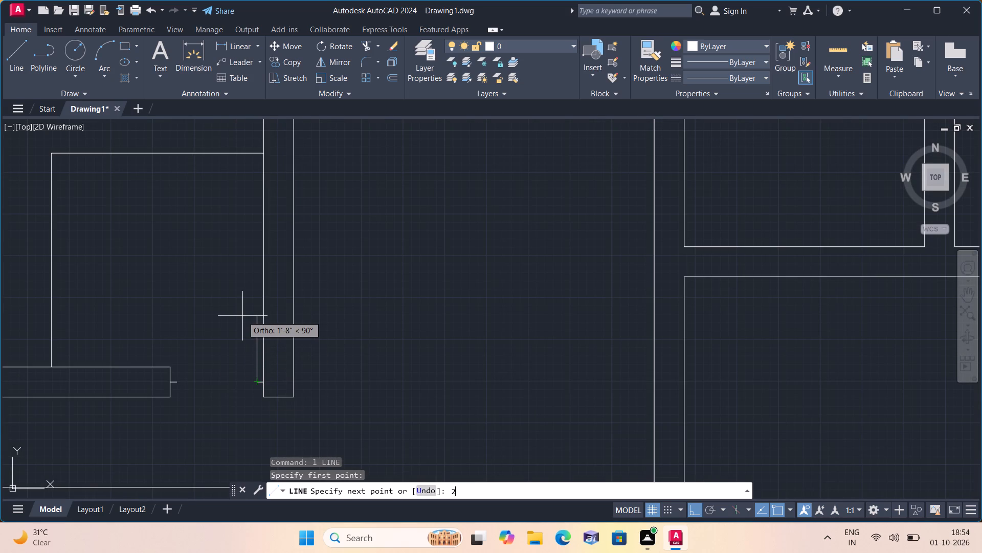
pyautogui.press('space')
pyautogui.press('Escape')
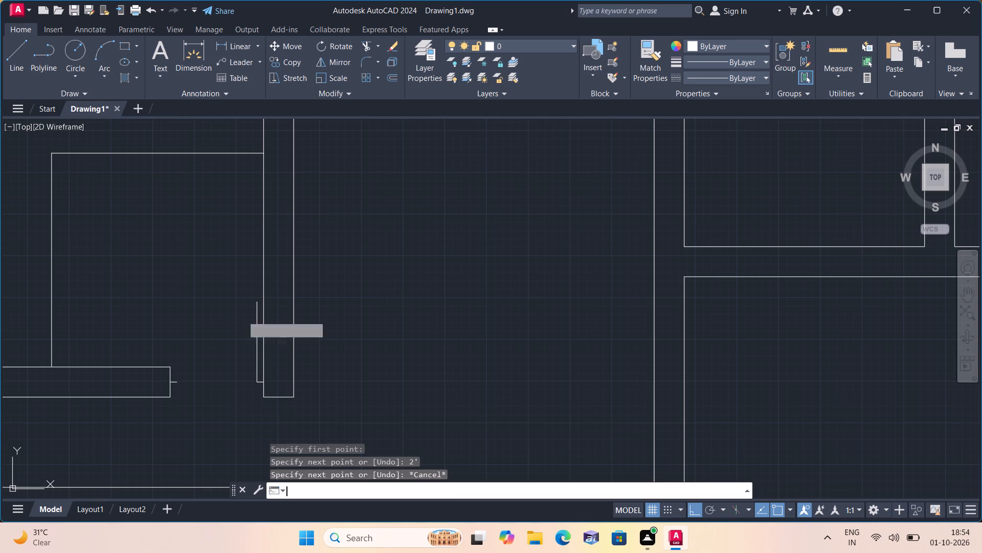
# Draw the door swing with a Start, End, Direction arc from the leaf's top end to the left jamb stub's free end.
pyautogui.click(110, 79)
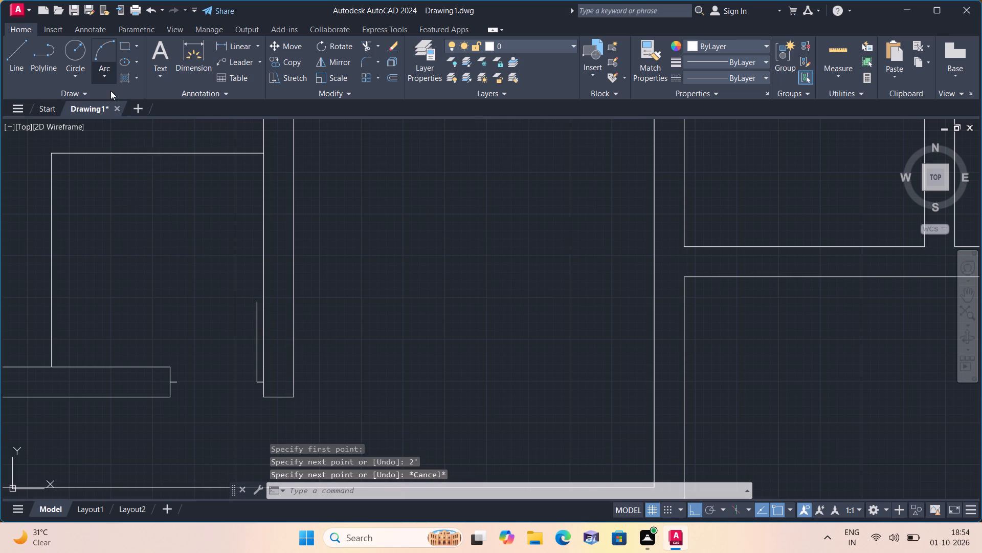
pyautogui.click(138, 228)
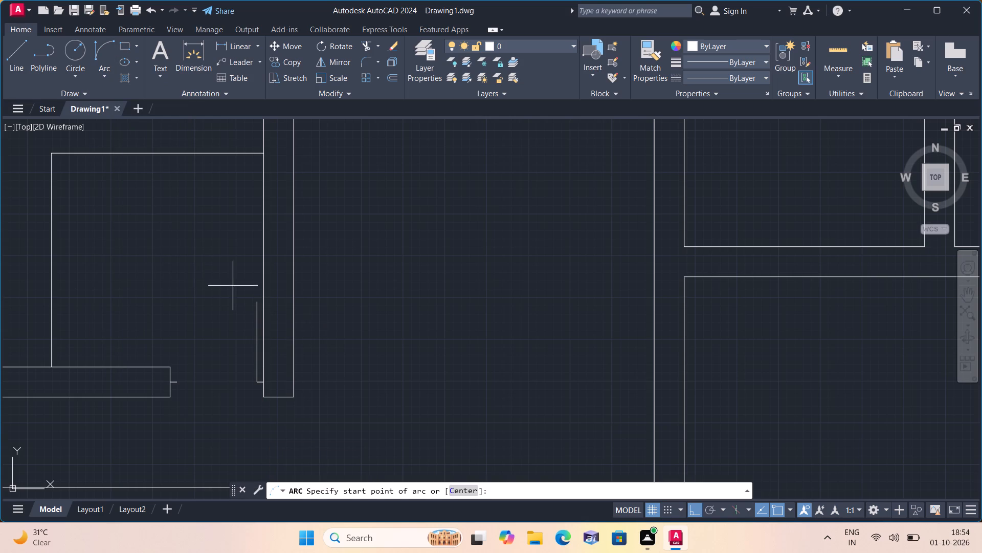
pyautogui.click(255, 303)
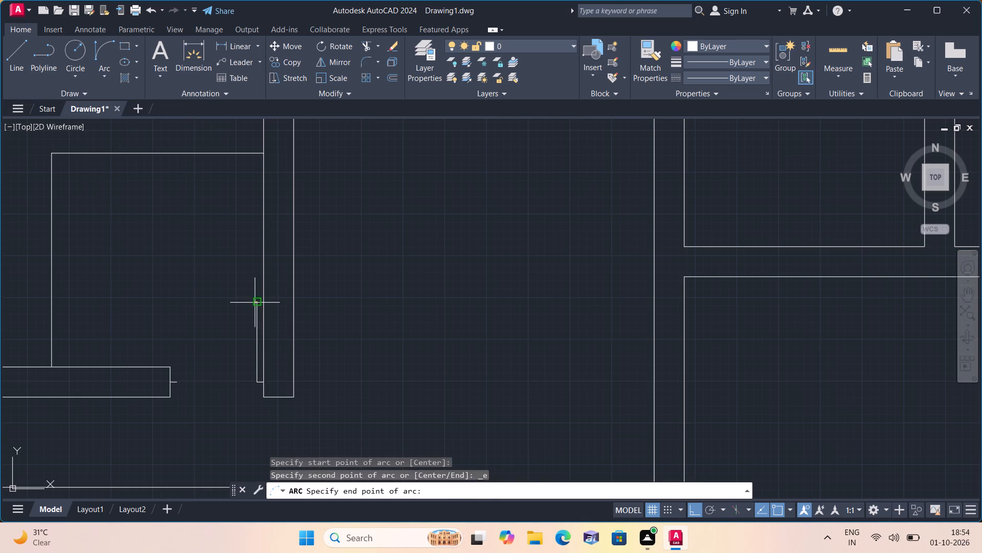
pyautogui.click(179, 382)
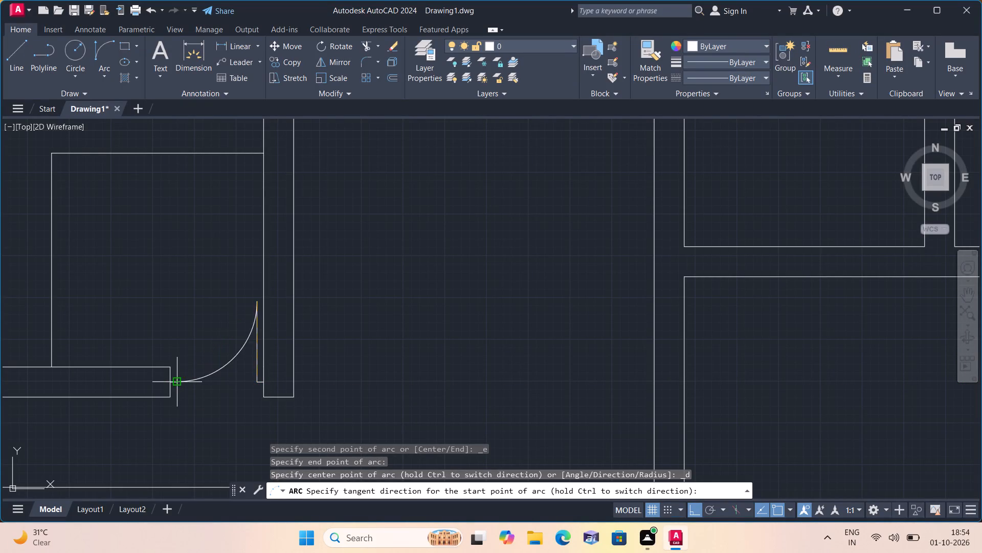
pyautogui.click(173, 320)
# Draw a horizontal line across the doorway joining the free ends of the two jamb stubs.
pyautogui.scroll(-2, 173, 320)
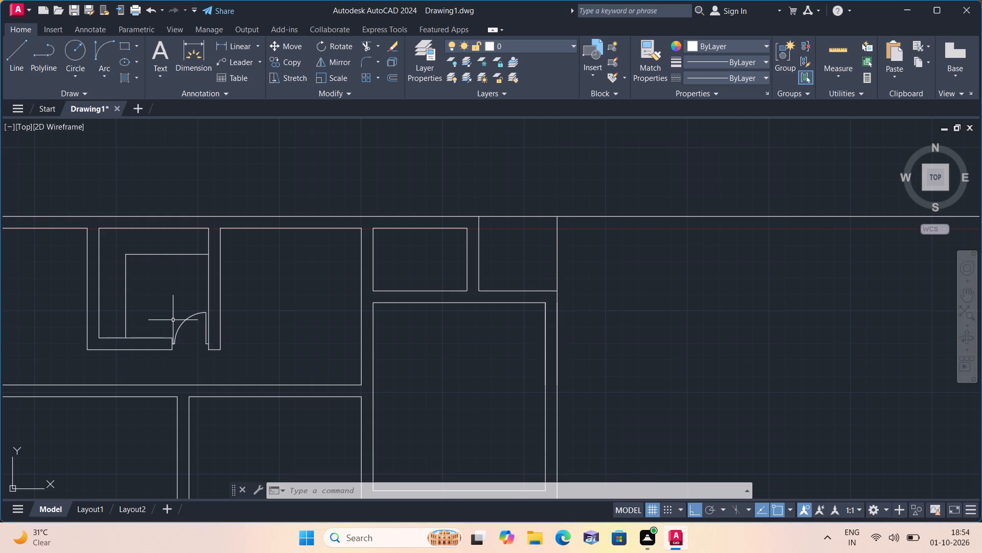
pyautogui.scroll(-1, 173, 320)
pyautogui.scroll(1, 236, 359)
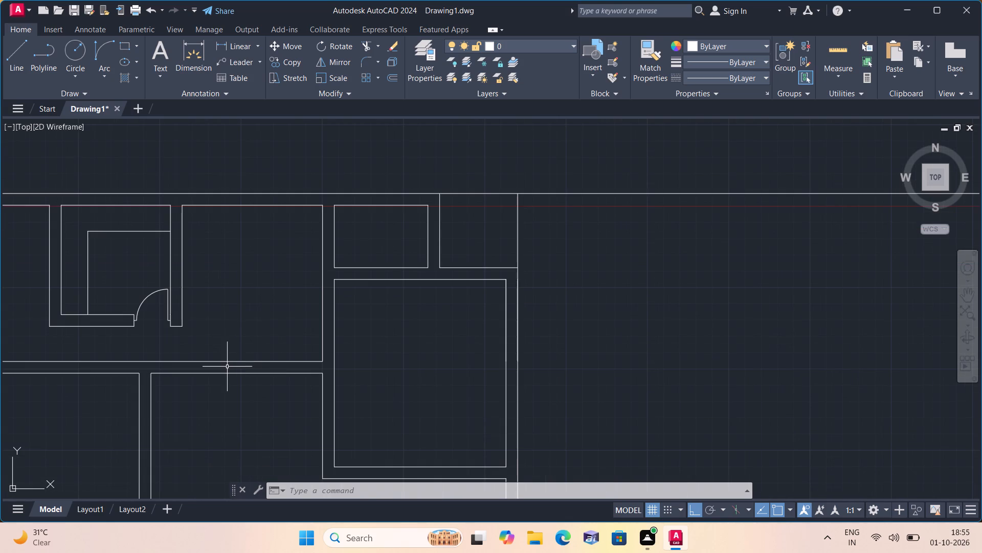
pyautogui.moveTo(216, 357); pyautogui.dragTo(282, 392, button='middle')
pyautogui.press('l')
pyautogui.press('space')
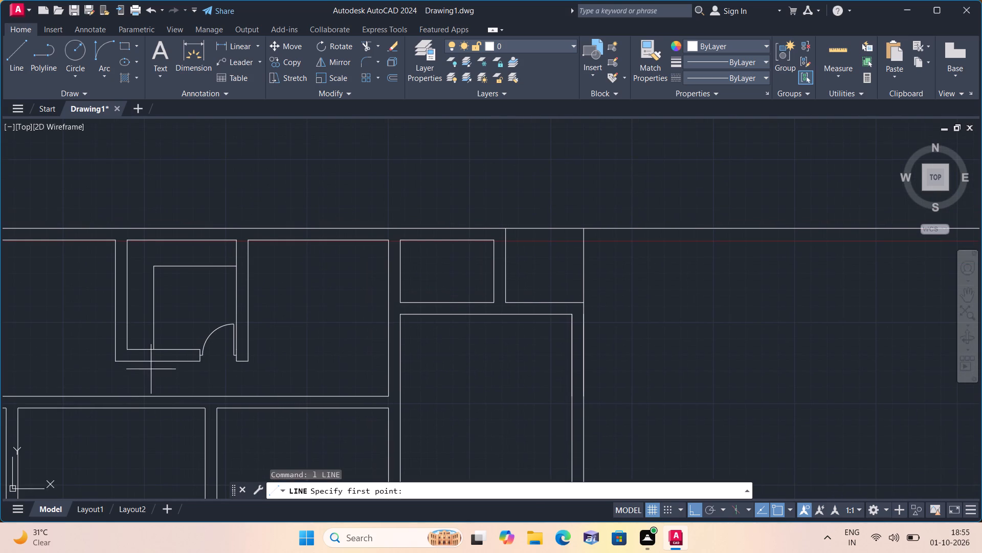
pyautogui.scroll(3, 166, 363)
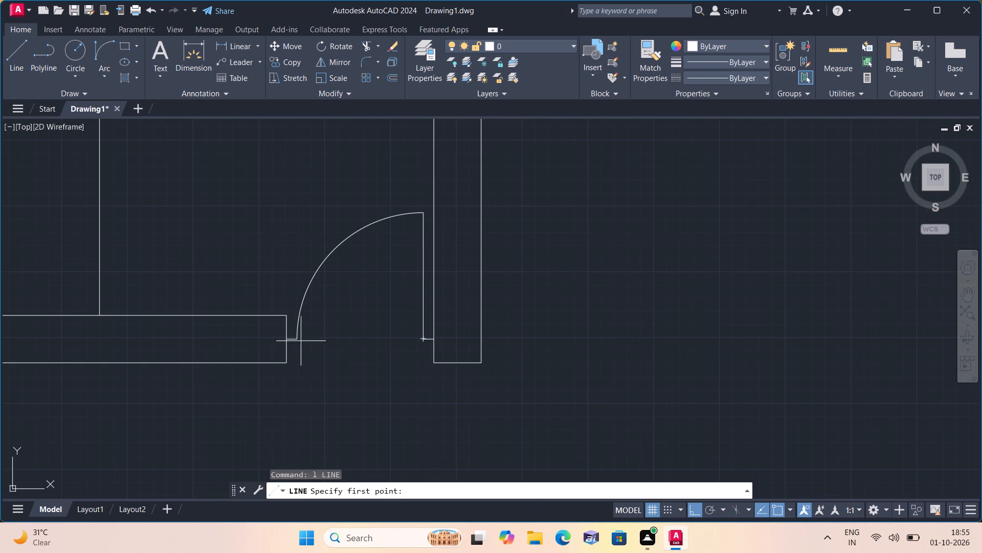
pyautogui.click(298, 337)
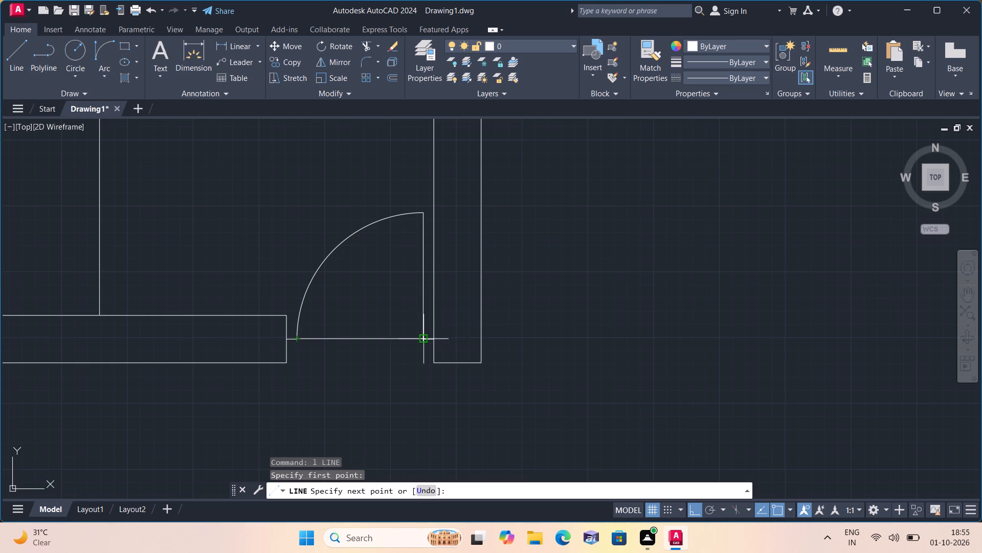
pyautogui.click(420, 341)
pyautogui.press('space')
# Draw a horizontal helper line across the small room's left wall, level with the bottom wall's inner face.
pyautogui.scroll(-1, 387, 339)
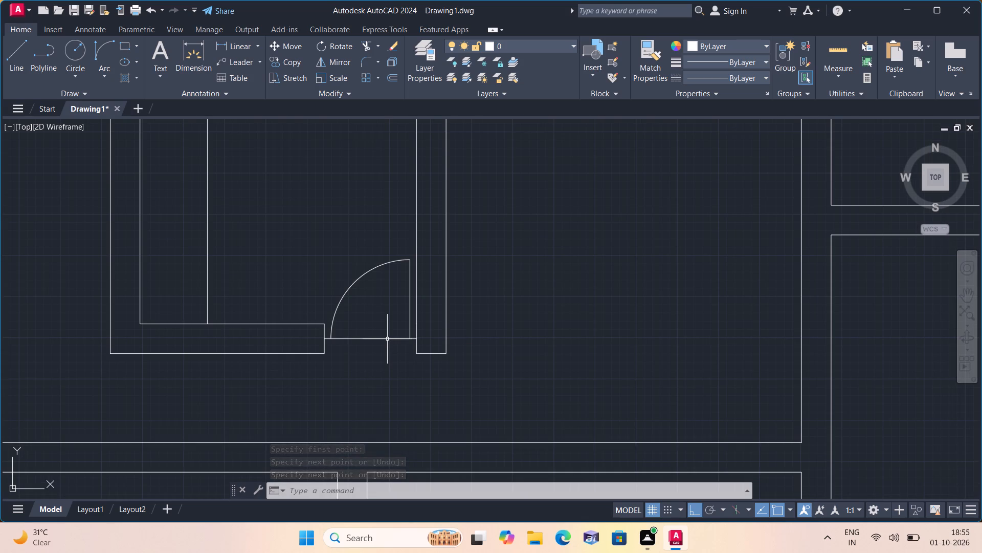
pyautogui.scroll(-1, 184, 376)
pyautogui.moveTo(202, 373); pyautogui.dragTo(358, 319, button='middle')
pyautogui.scroll(-1, 202, 373)
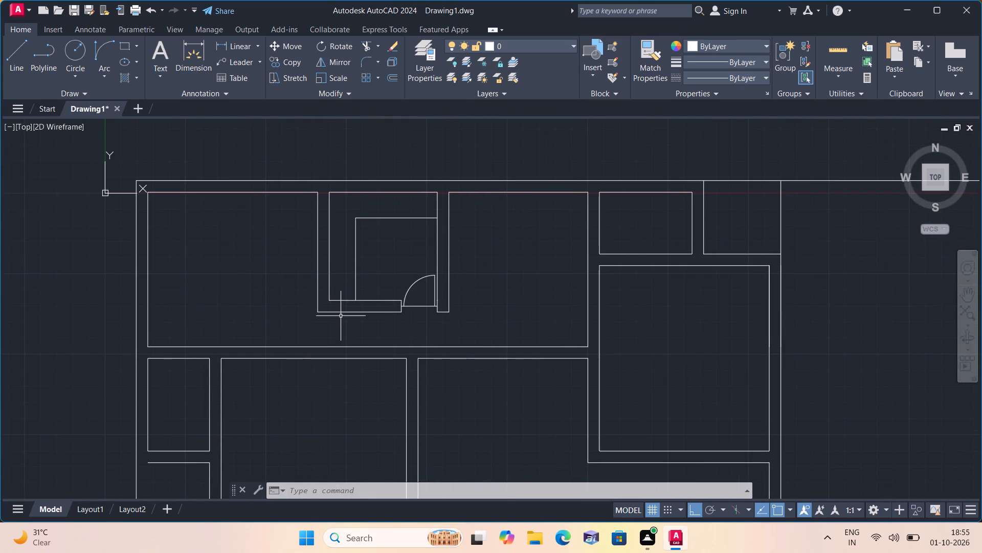
pyautogui.scroll(2, 305, 306)
pyautogui.moveTo(305, 306); pyautogui.dragTo(384, 375, button='middle')
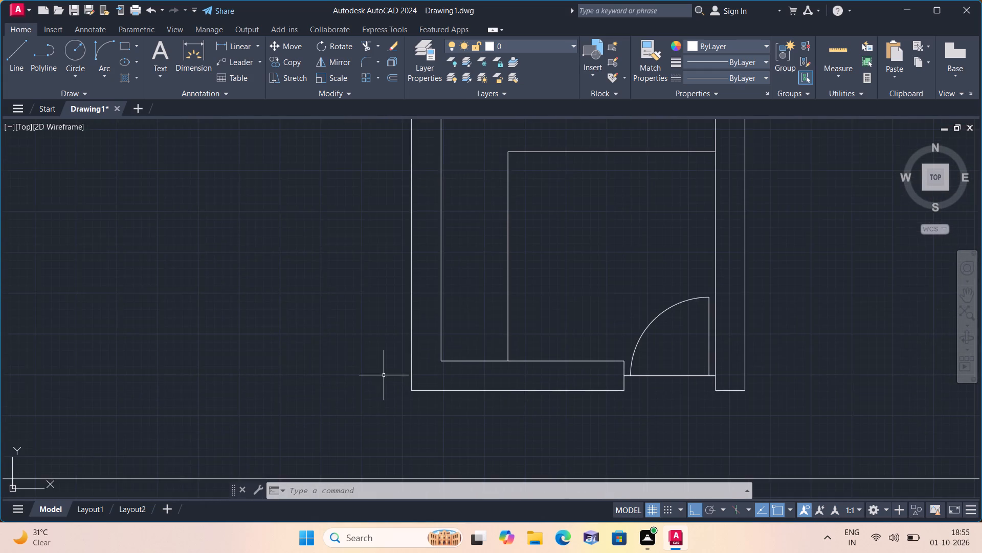
pyautogui.scroll(-1, 384, 375)
pyautogui.moveTo(377, 372); pyautogui.dragTo(366, 343, button='middle')
pyautogui.scroll(-1, 367, 348)
pyautogui.write('l')
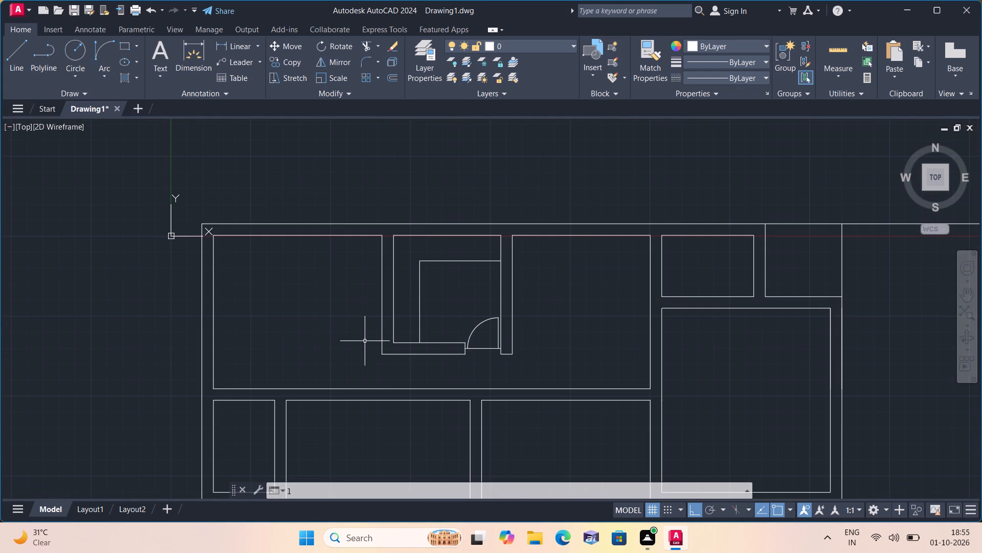
pyautogui.press('space')
pyautogui.scroll(3, 388, 348)
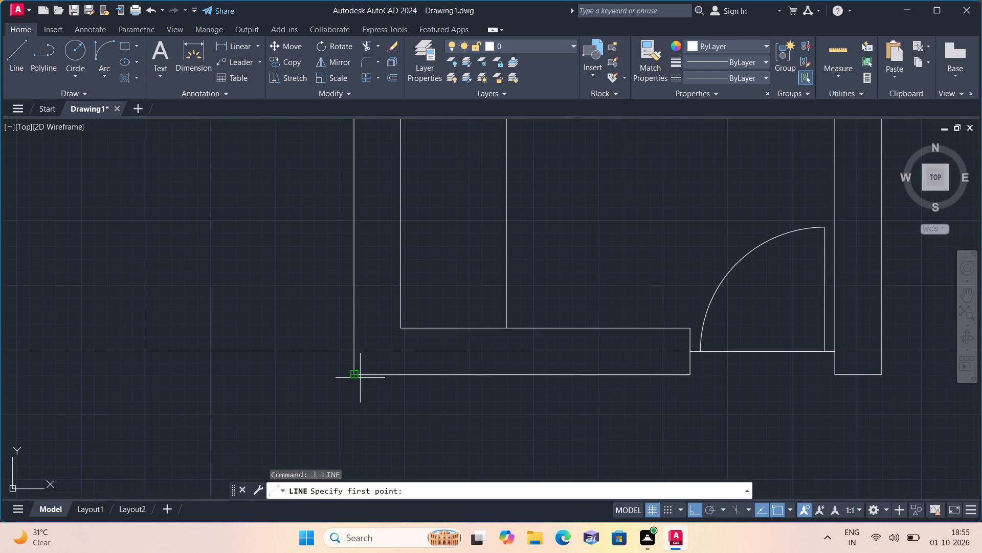
pyautogui.scroll(-2, 354, 370)
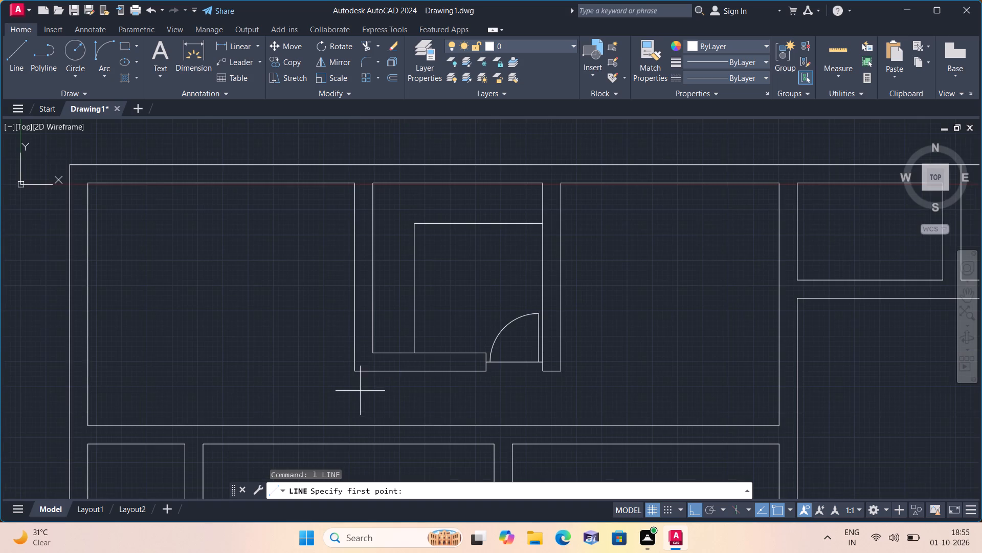
pyautogui.moveTo(351, 386); pyautogui.dragTo(345, 357, button='middle')
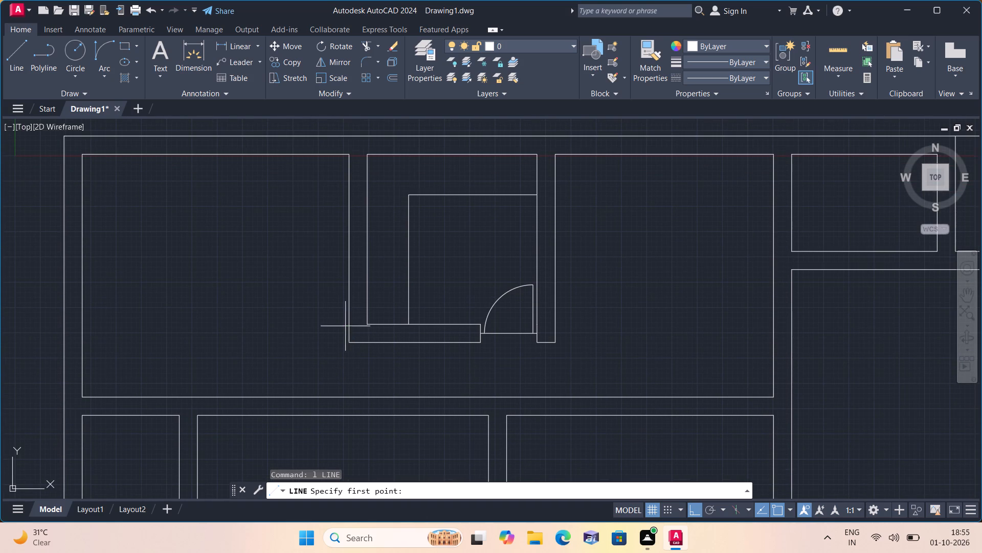
pyautogui.click(350, 324)
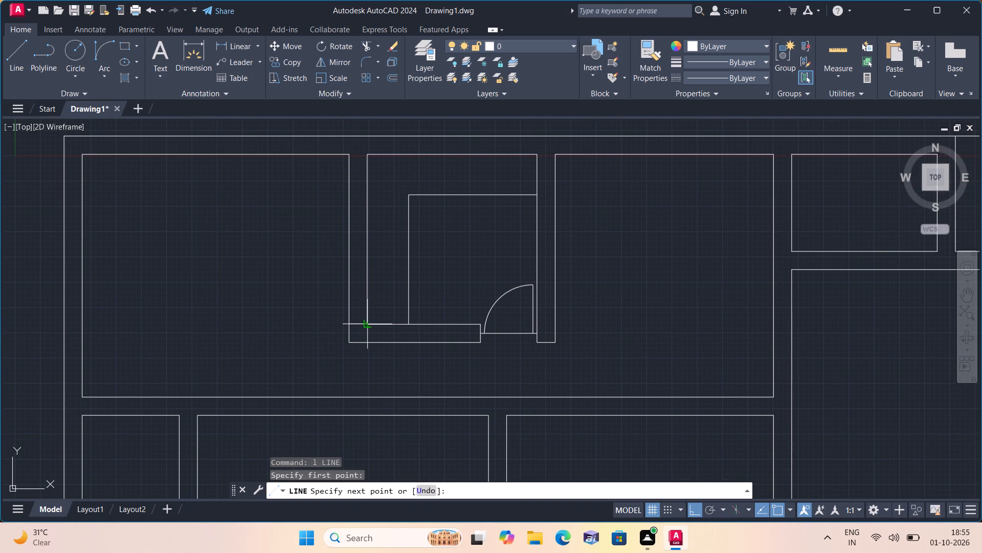
pyautogui.click(364, 324)
pyautogui.press('space')
# Draw a vertical line from the helper line's midpoint down to the bottom wall's outer face.
pyautogui.scroll(2, 361, 324)
pyautogui.press('space')
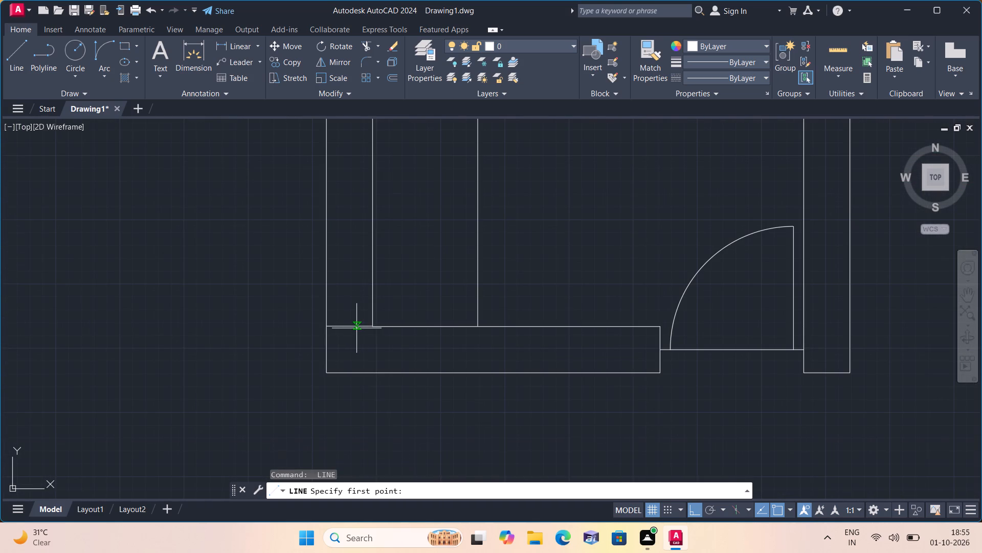
pyautogui.click(350, 327)
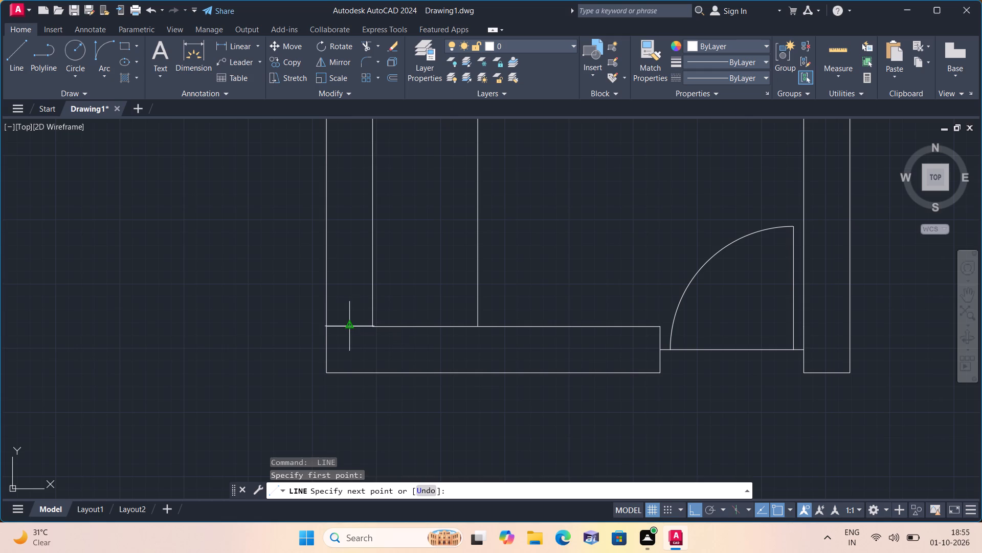
pyautogui.click(347, 373)
pyautogui.press('space')
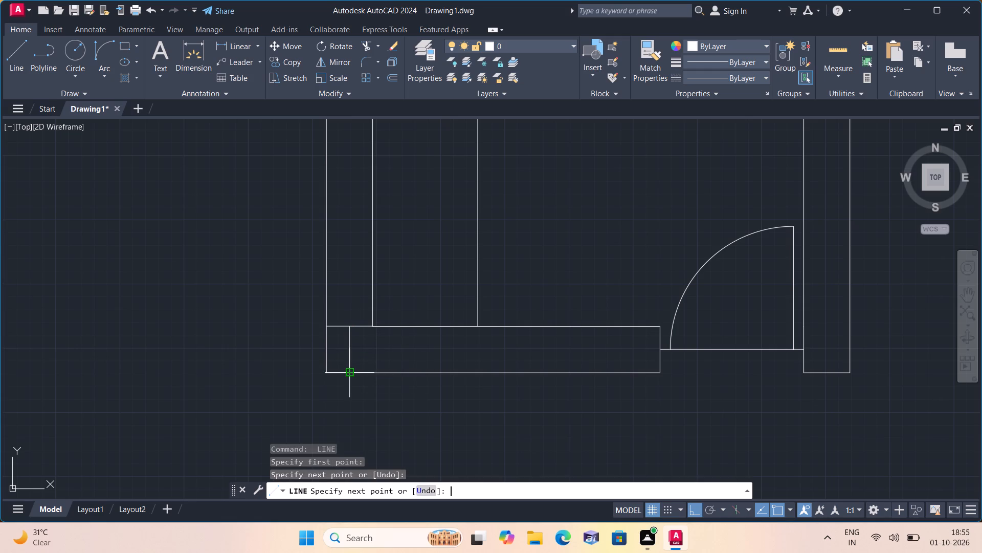
# Erase the short horizontal helper line across the left wall.
pyautogui.click(356, 327)
pyautogui.press('Delete')
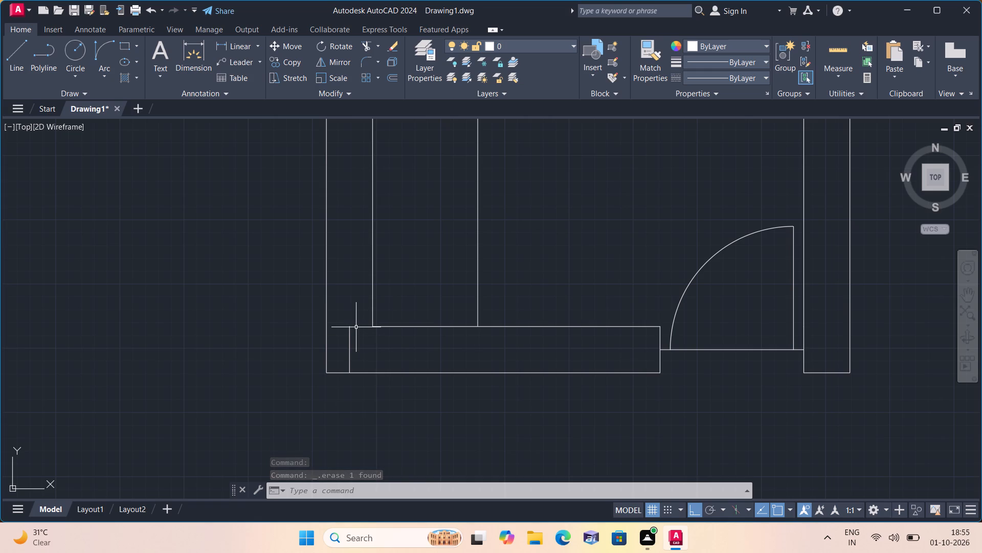
# From the vertical line's lower end, draw a 2" segment downward and continue with a line down to the facing horizontal wall.
pyautogui.scroll(1, 356, 327)
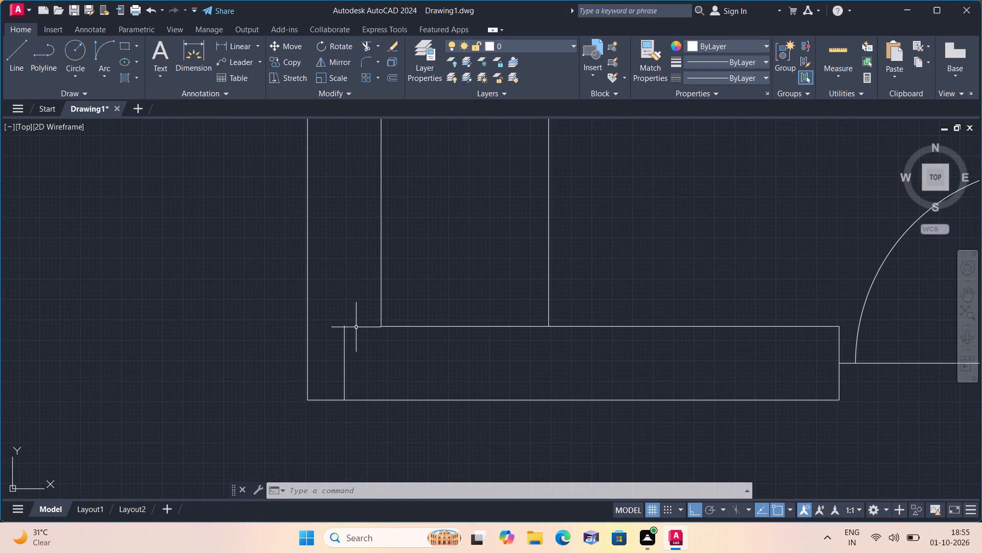
pyautogui.scroll(3, 356, 327)
pyautogui.moveTo(396, 365); pyautogui.dragTo(388, 281, button='middle')
pyautogui.scroll(-3, 383, 309)
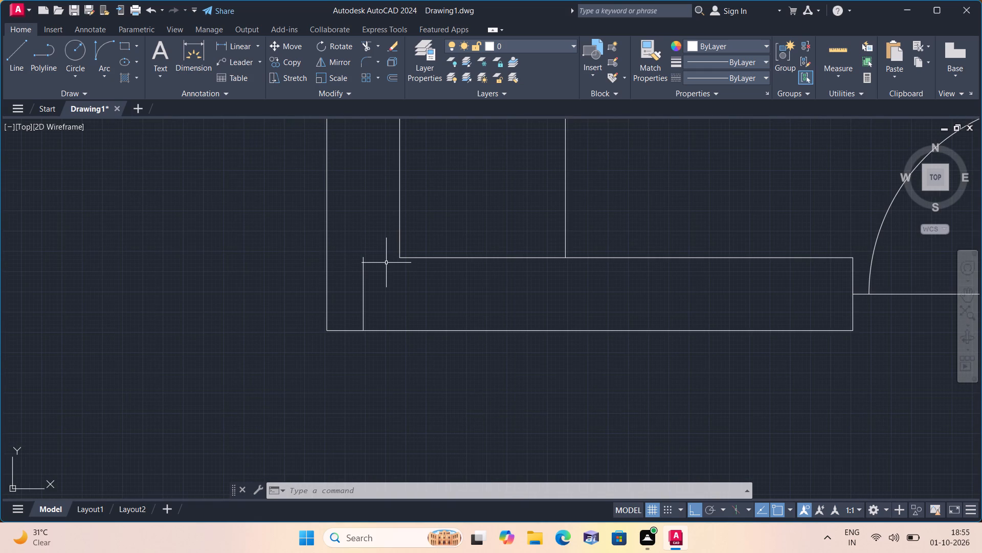
pyautogui.press('l')
pyautogui.press('space')
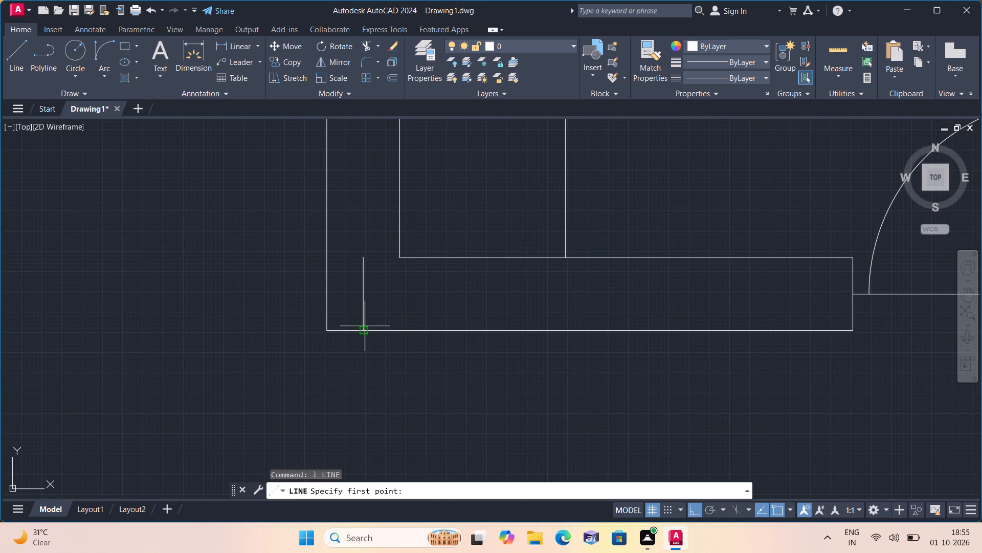
pyautogui.click(365, 330)
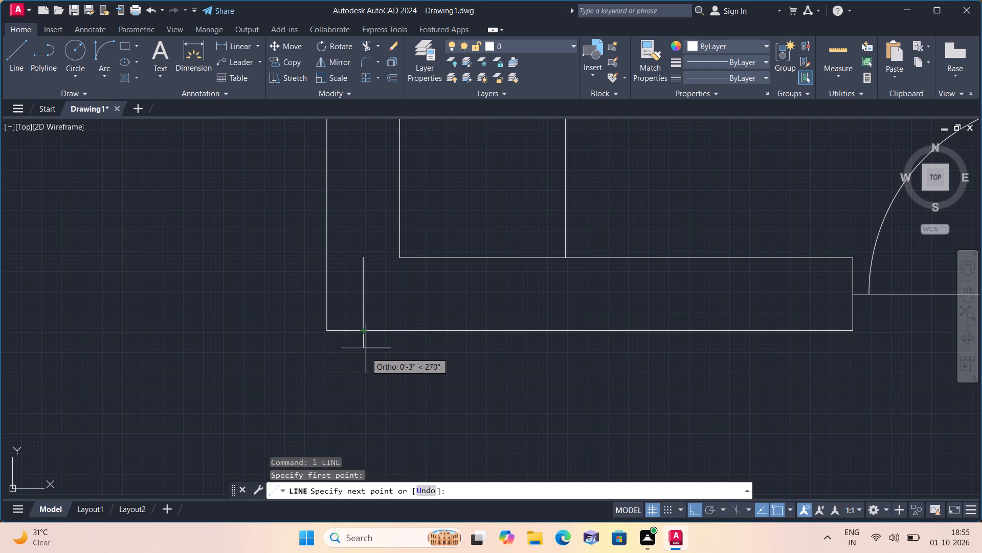
pyautogui.scroll(-1, 366, 355)
pyautogui.press('2')
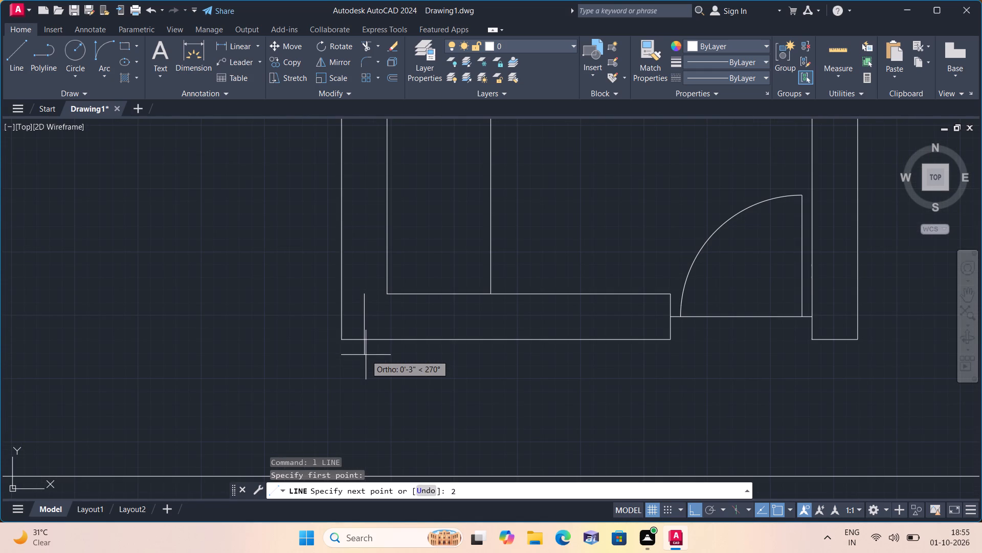
pyautogui.hotkey('shift', '"')
pyautogui.press('space')
pyautogui.moveTo(370, 391); pyautogui.dragTo(364, 303, button='middle')
pyautogui.scroll(-1, 368, 390)
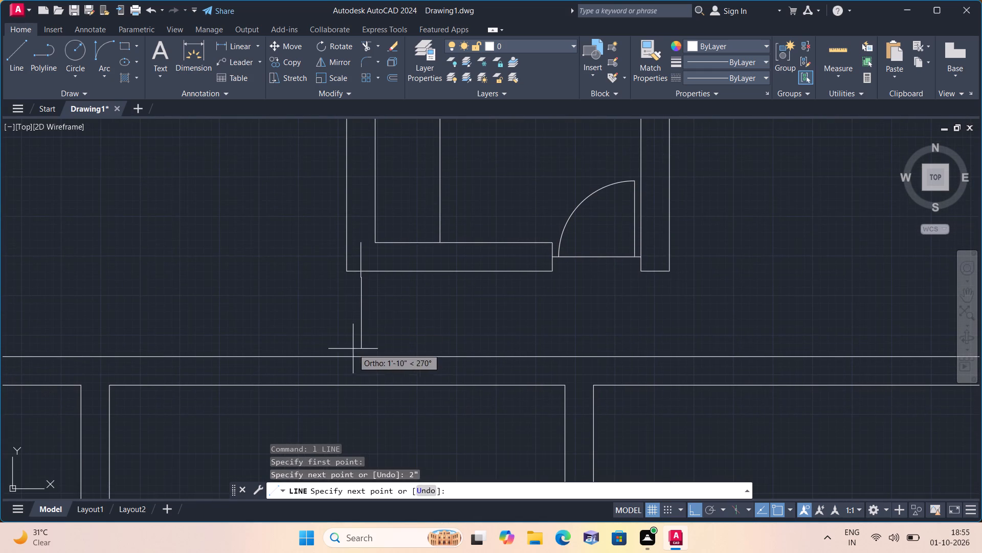
pyautogui.click(359, 356)
pyautogui.press('space')
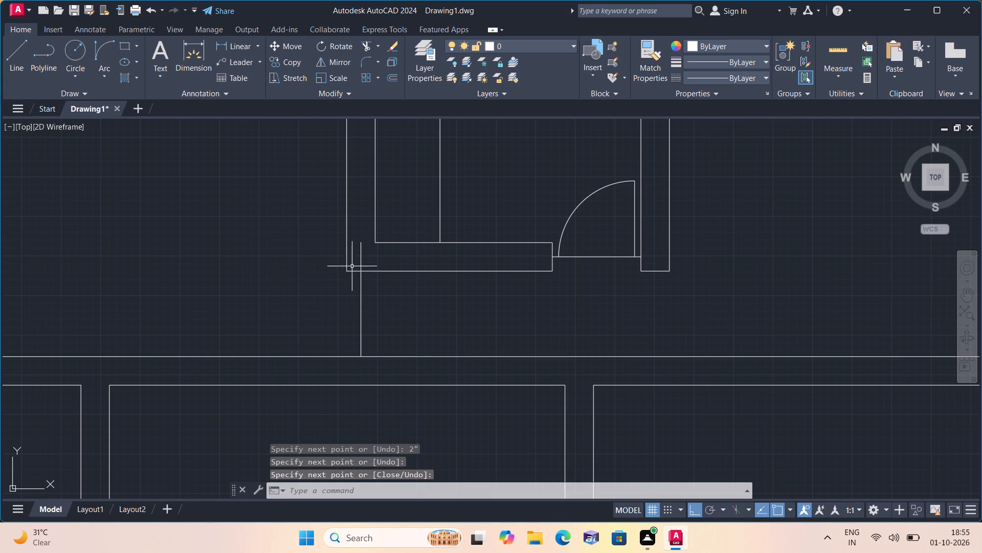
# Erase the short vertical helper line inside the small room's bottom wall, above the door opening.
pyautogui.click(362, 254)
pyautogui.press('Delete')
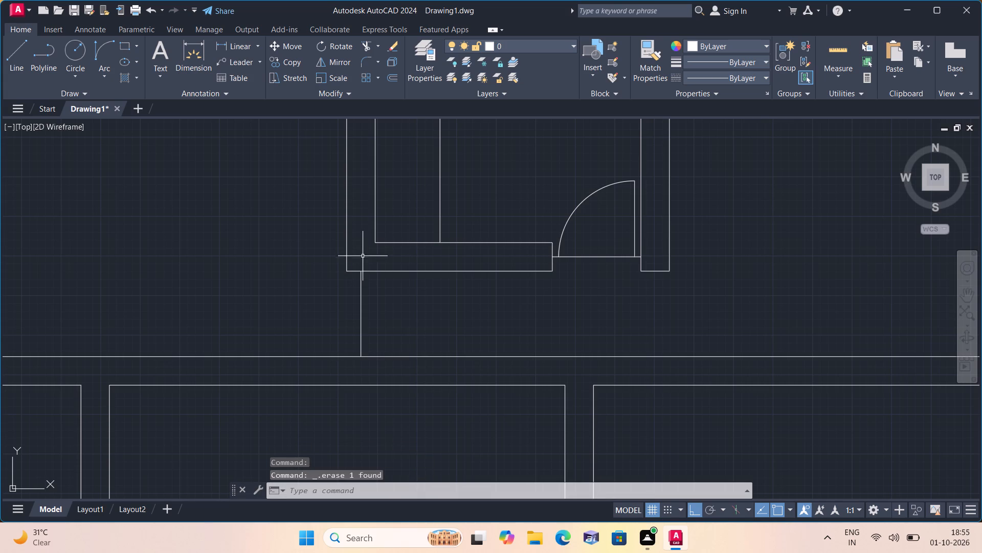
# Draw a 2" jamb stub upward from where the vertical line meets the lower horizontal wall.
pyautogui.press('l')
pyautogui.press('space')
pyautogui.scroll(2, 363, 358)
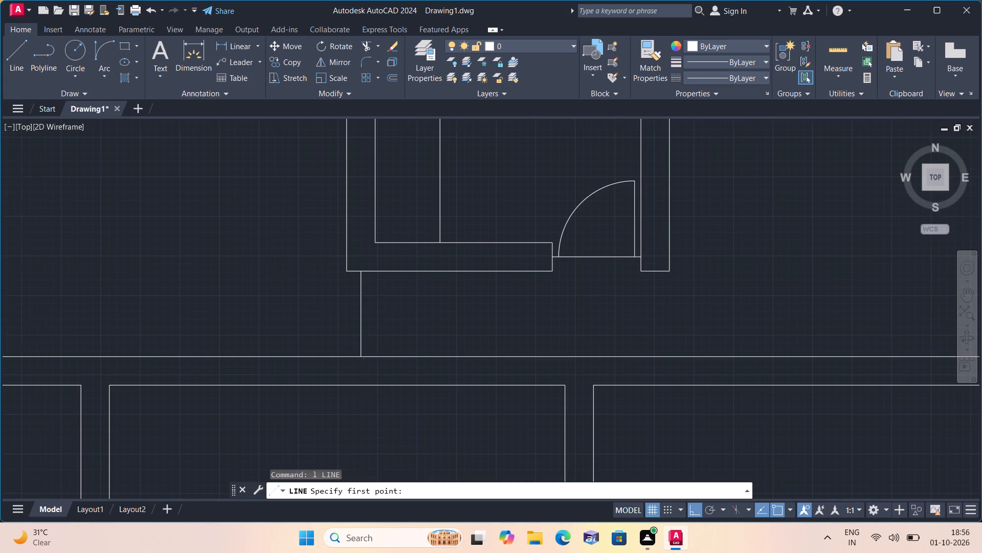
pyautogui.click(358, 356)
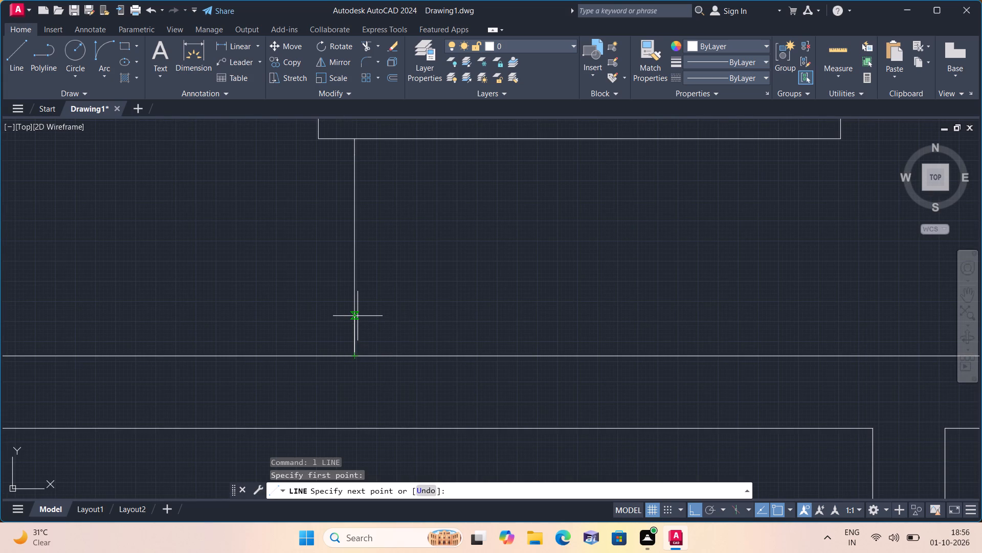
pyautogui.write('2"')
pyautogui.press('space')
pyautogui.press('Escape')
# Erase the long vertical line spanning the opening between the two jamb stubs.
pyautogui.click(358, 289)
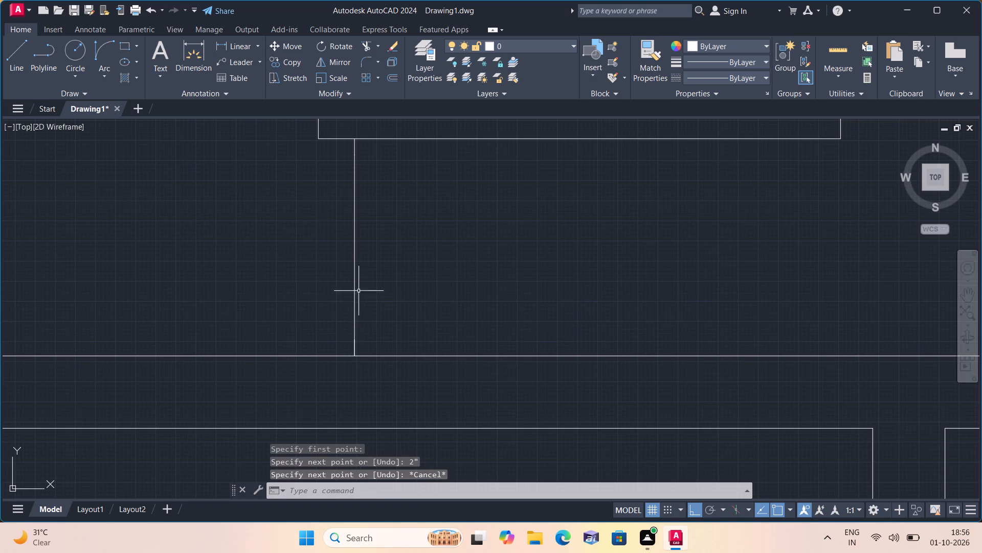
pyautogui.click(347, 280)
pyautogui.press('Delete')
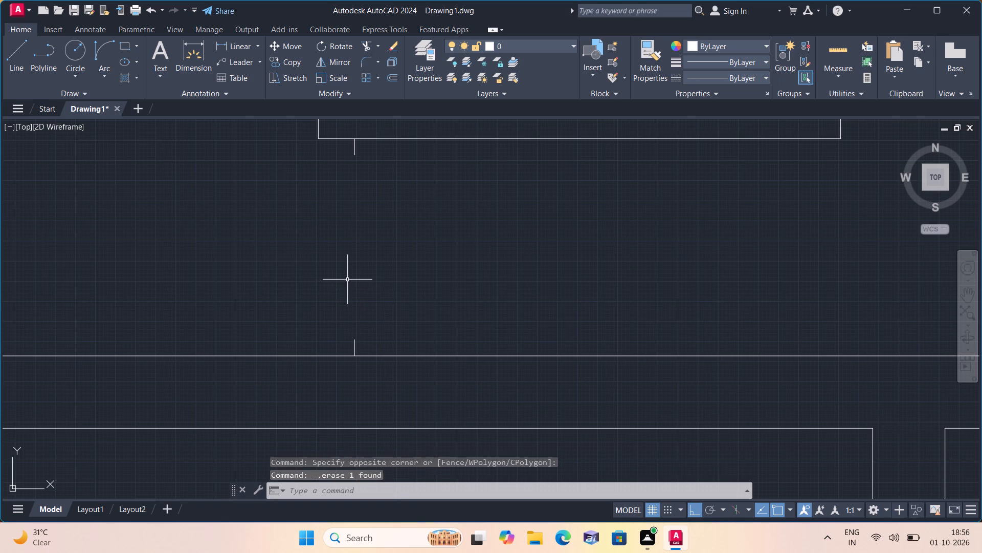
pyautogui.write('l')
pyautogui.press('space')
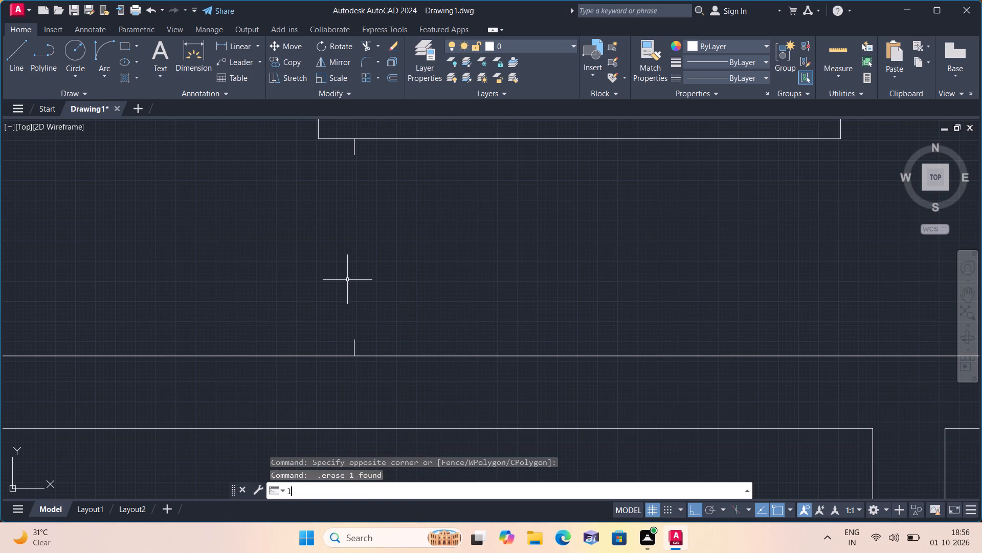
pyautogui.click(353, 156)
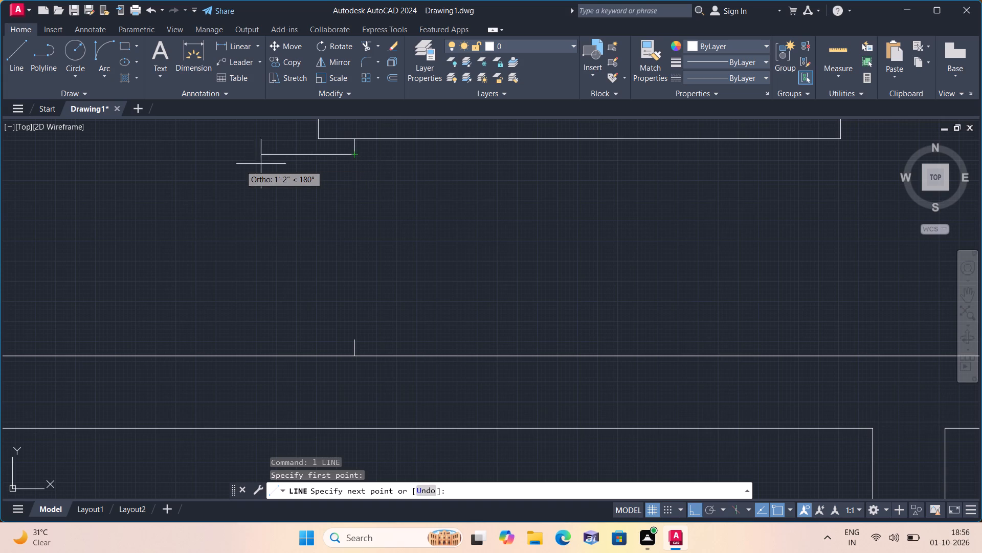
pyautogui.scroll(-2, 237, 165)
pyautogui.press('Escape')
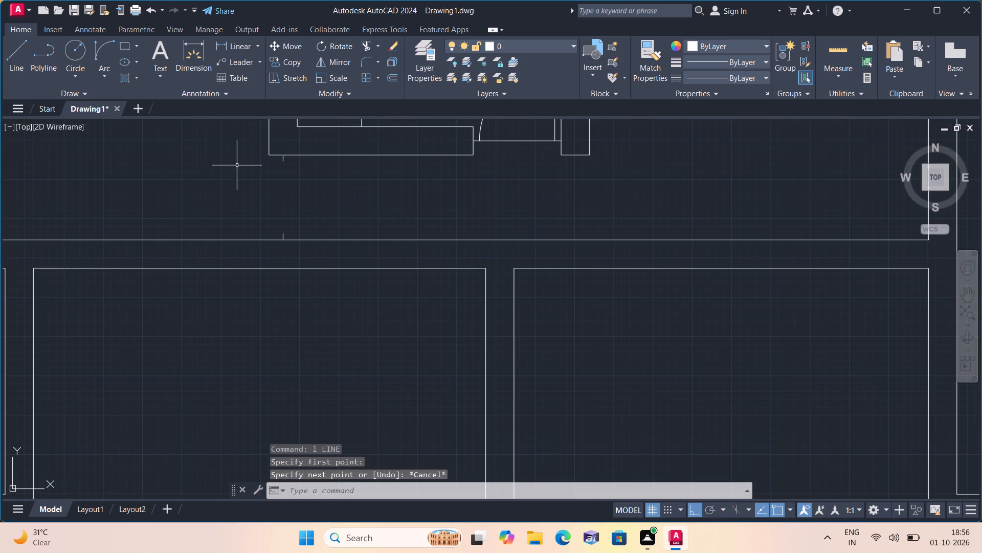
# Measure the clear gap between the upper and lower jamb stubs with a trial linear dimension.
pyautogui.click(231, 53)
pyautogui.scroll(2, 287, 161)
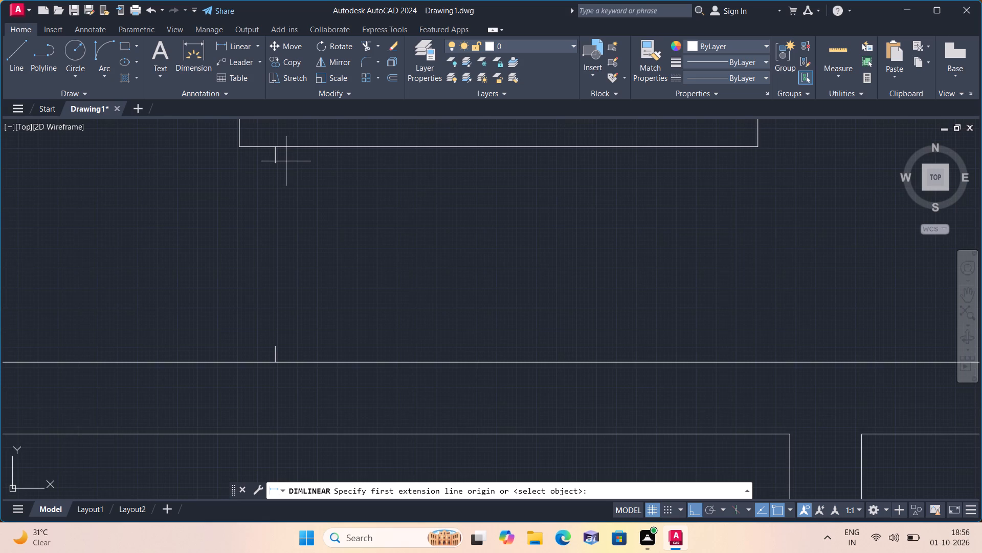
pyautogui.click(276, 165)
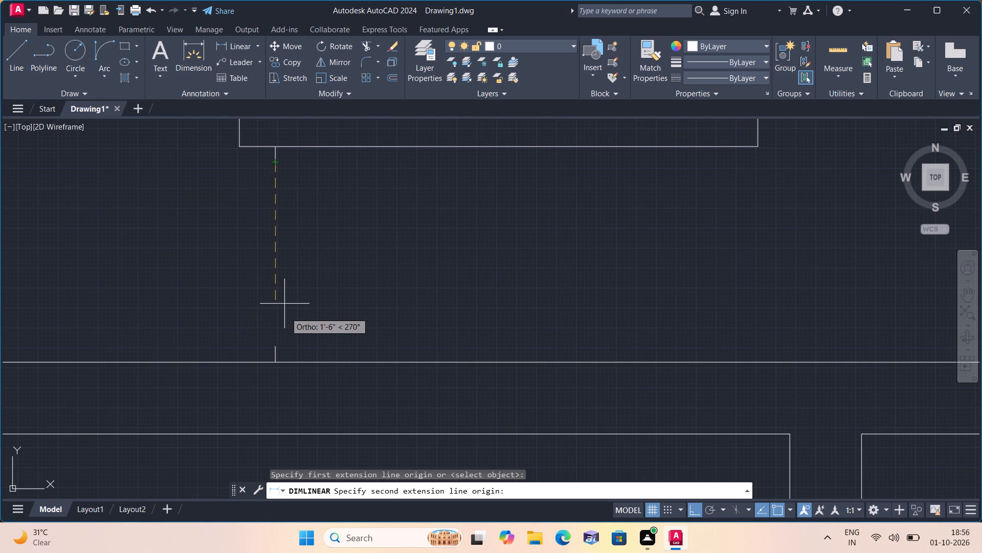
pyautogui.click(272, 347)
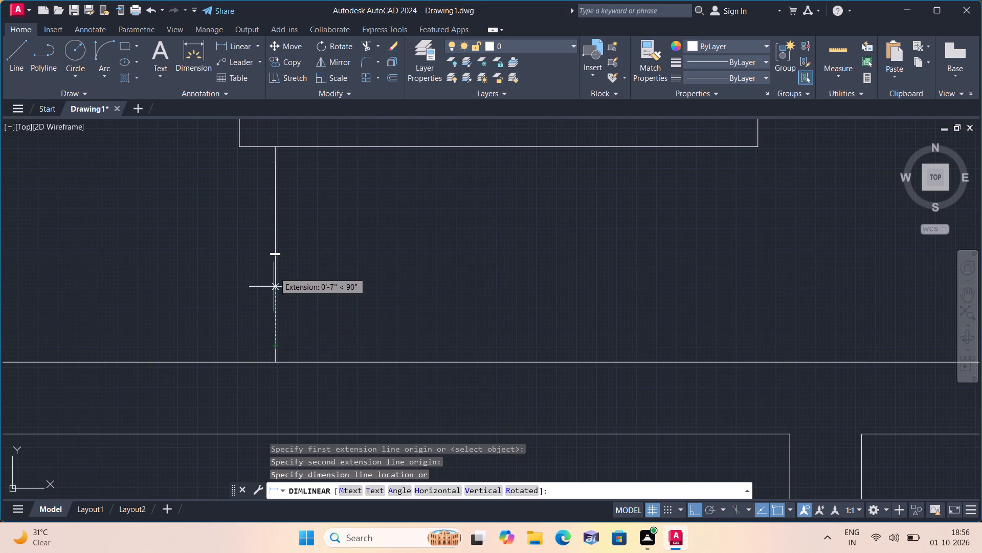
pyautogui.scroll(4, 273, 254)
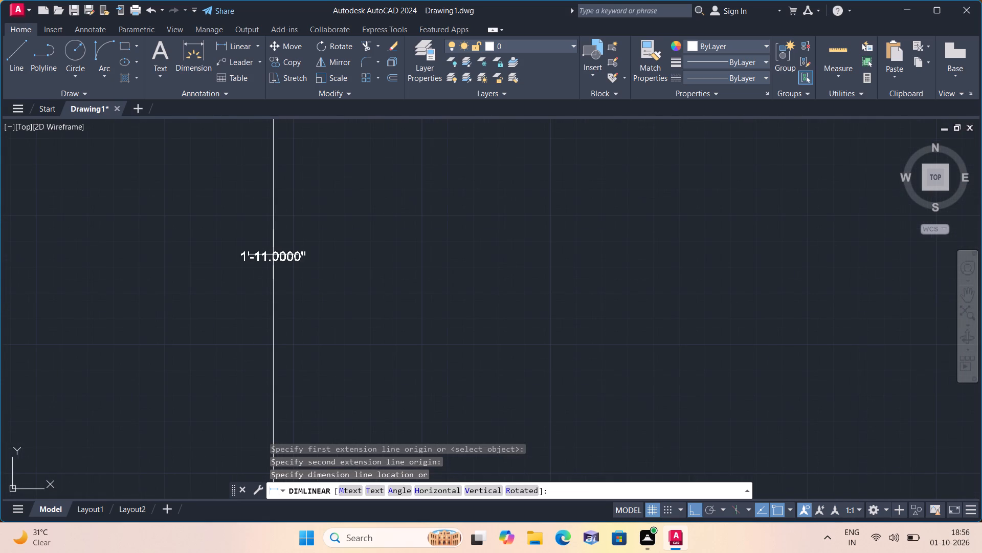
pyautogui.scroll(-1, 273, 254)
pyautogui.scroll(1, 273, 254)
pyautogui.scroll(-2, 273, 254)
pyautogui.press('Escape')
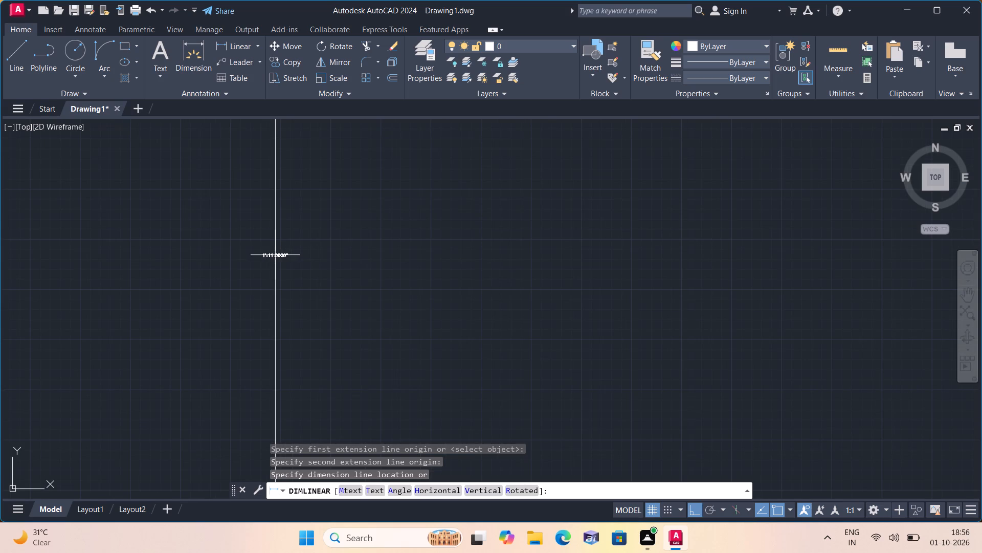
pyautogui.scroll(-3, 297, 262)
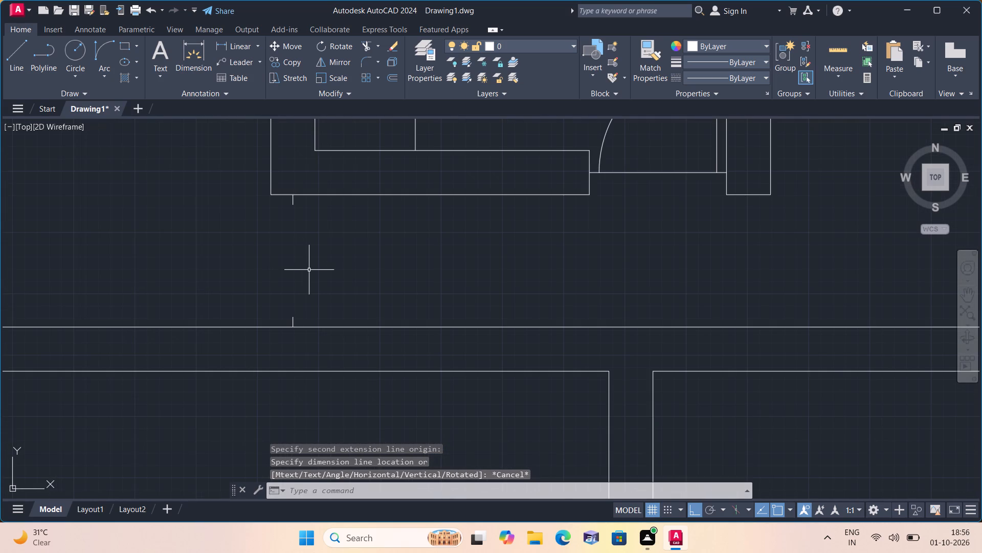
# Check the drawing units' length type and precision.
pyautogui.write('un')
pyautogui.press('space')
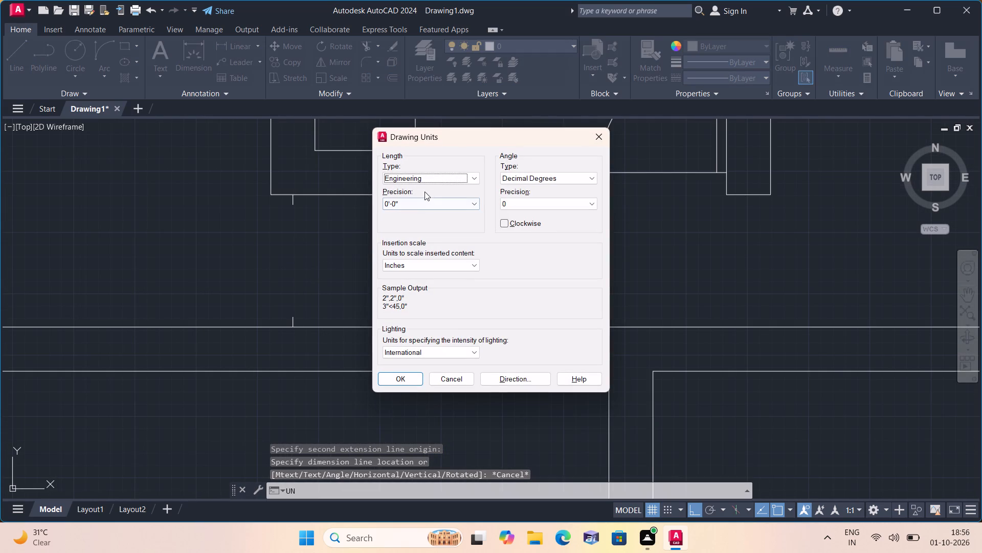
pyautogui.click(406, 375)
# Set the Standard dimension style's primary unit precision to 0'-0" and make the style current.
pyautogui.write('d')
pyautogui.press('space')
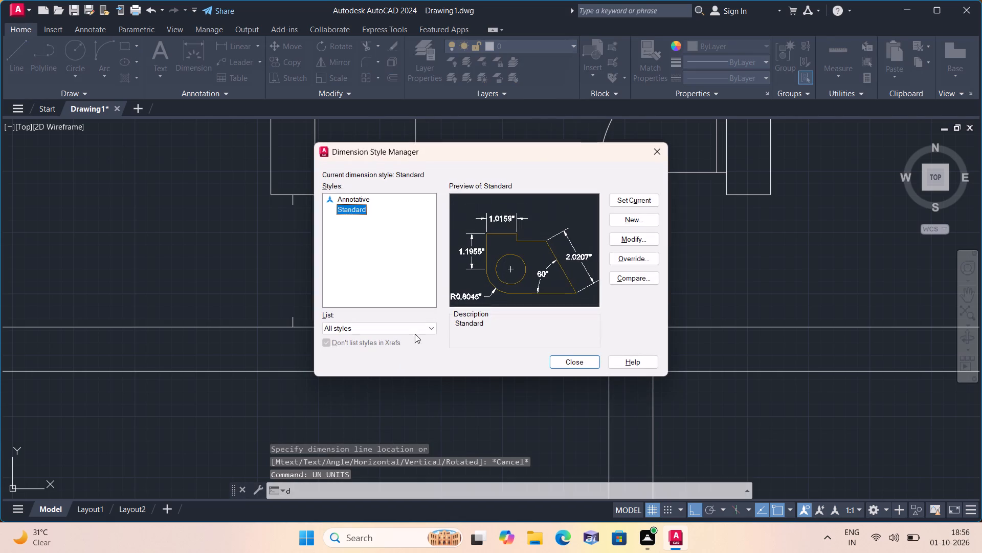
pyautogui.click(617, 239)
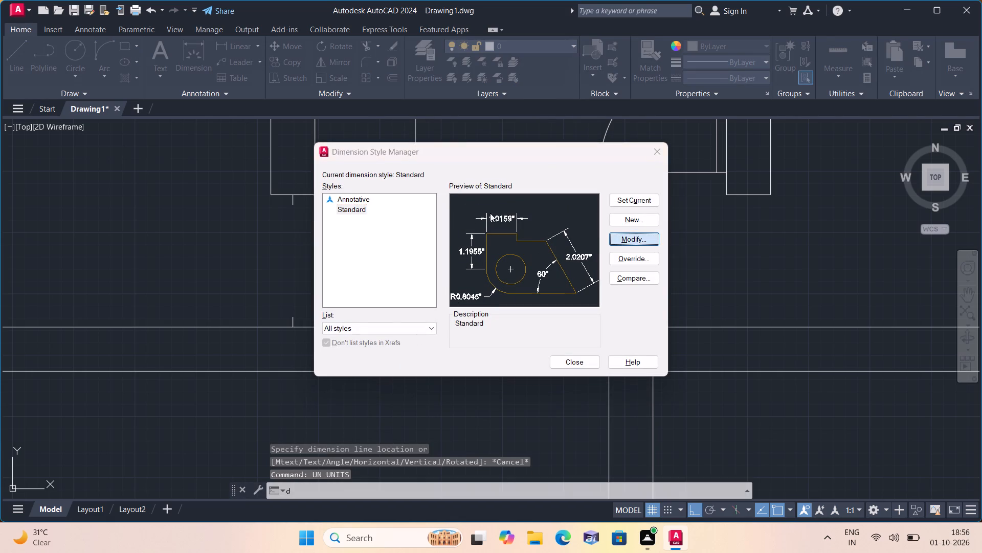
pyautogui.click(445, 172)
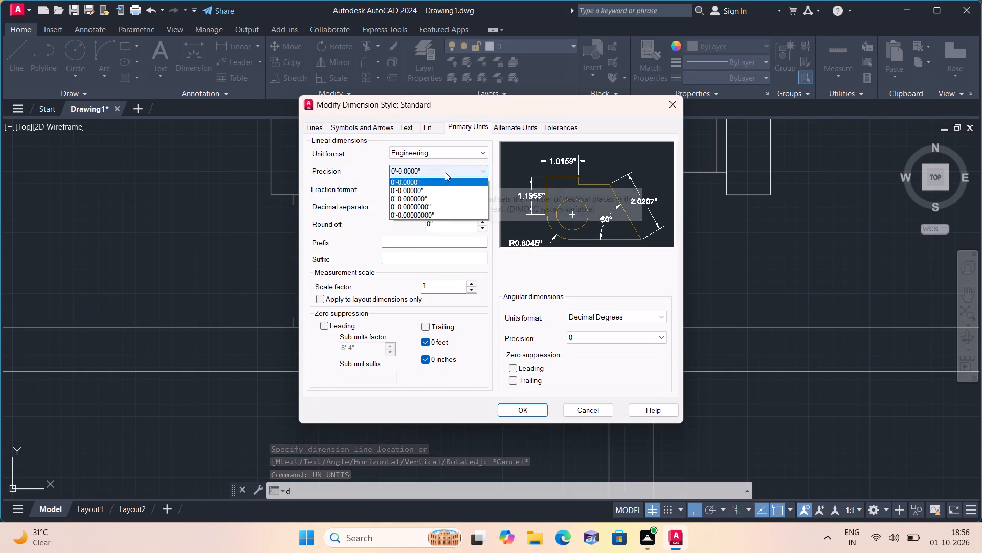
pyautogui.click(429, 184)
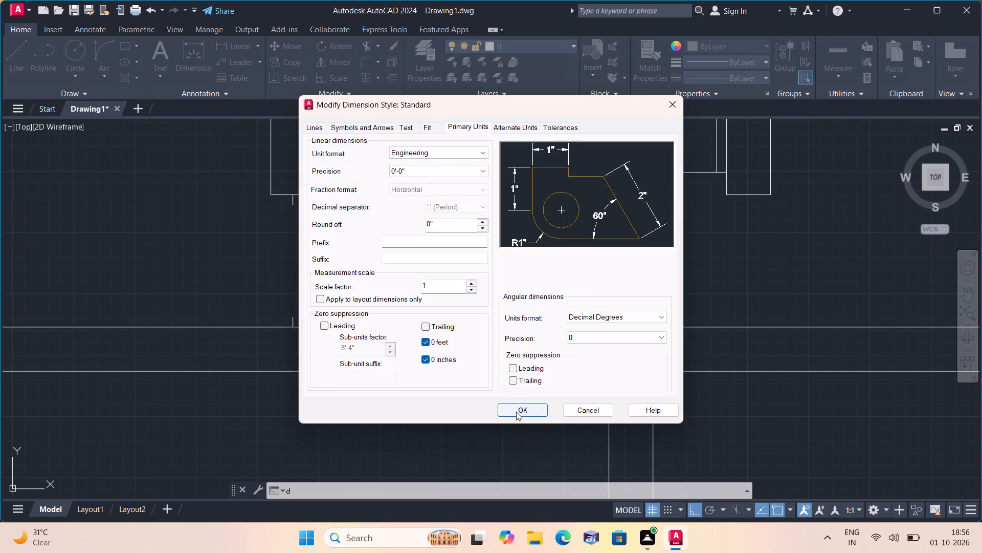
pyautogui.click(516, 412)
pyautogui.click(635, 202)
pyautogui.click(655, 158)
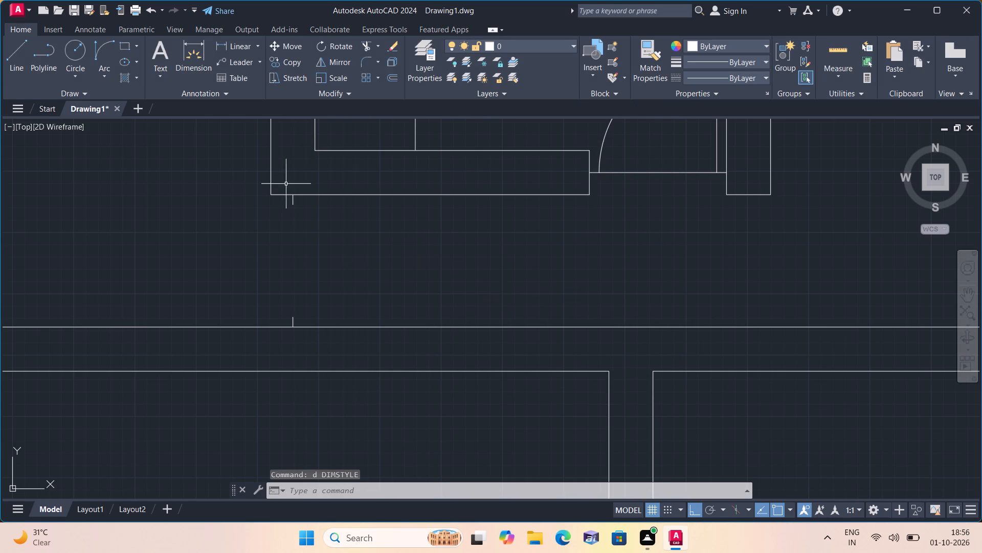
# Measure the gap between the two jamb stubs again with a trial linear dimension.
pyautogui.click(245, 49)
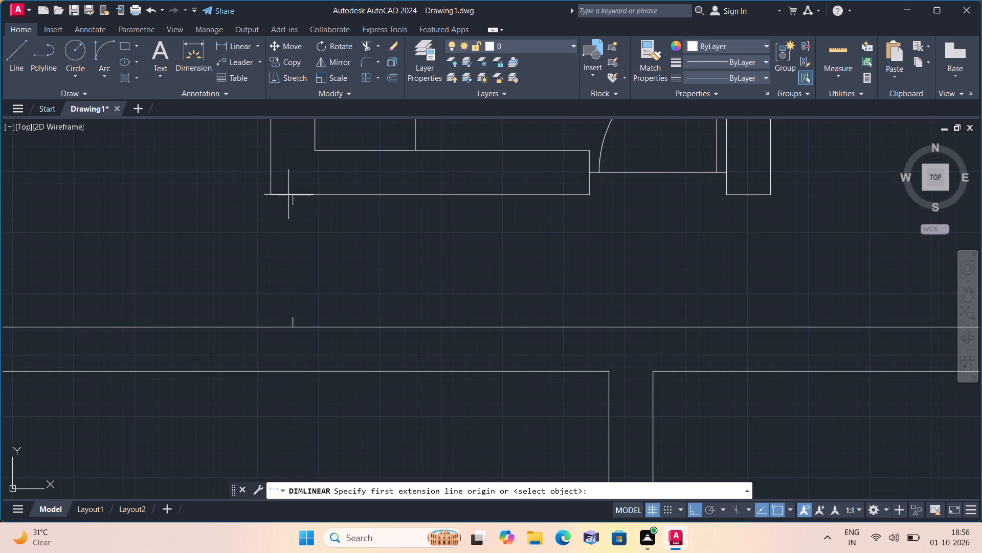
pyautogui.click(293, 206)
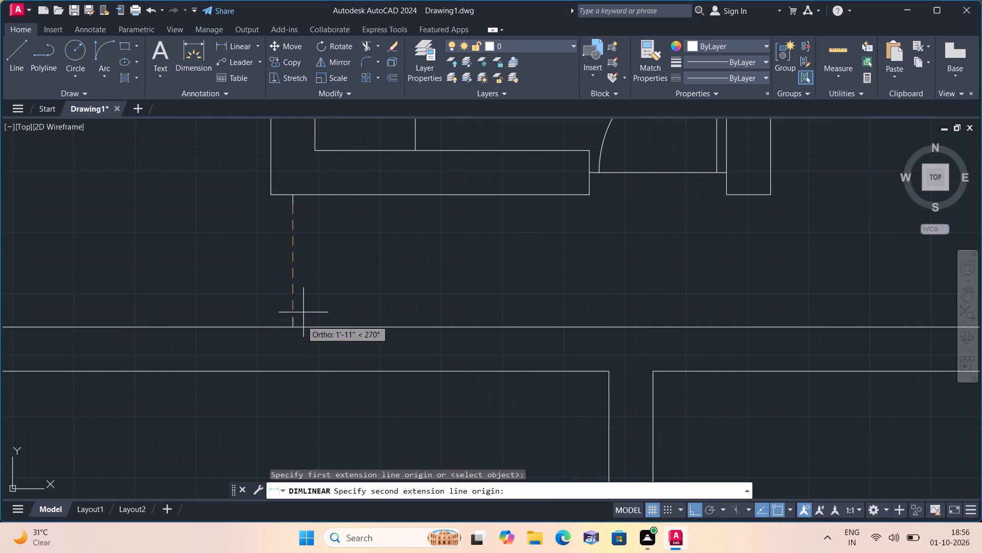
pyautogui.click(292, 314)
pyautogui.scroll(4, 299, 253)
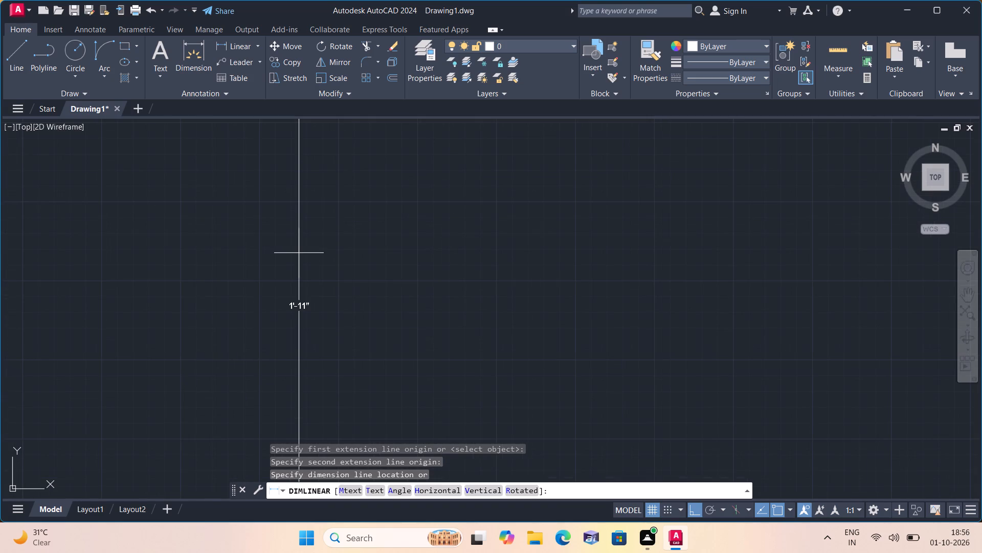
pyautogui.scroll(-3, 299, 253)
pyautogui.press('Escape')
pyautogui.scroll(-2, 299, 253)
# Draw a 1'11" horizontal door leaf from the upper stub's lower end, extending outward past the small room's left wall.
pyautogui.write('l')
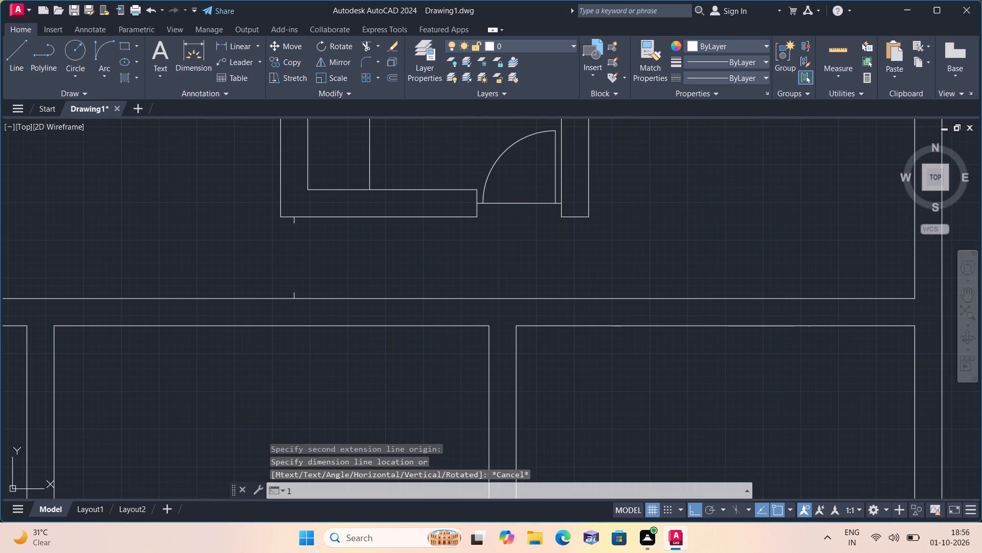
pyautogui.press('space')
pyautogui.scroll(4, 292, 237)
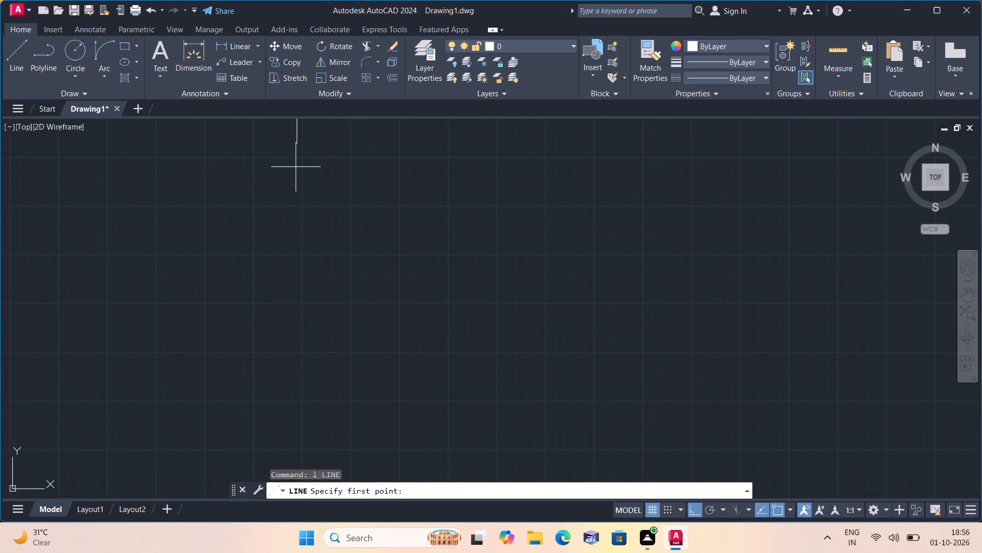
pyautogui.click(297, 145)
pyautogui.scroll(-4, 219, 175)
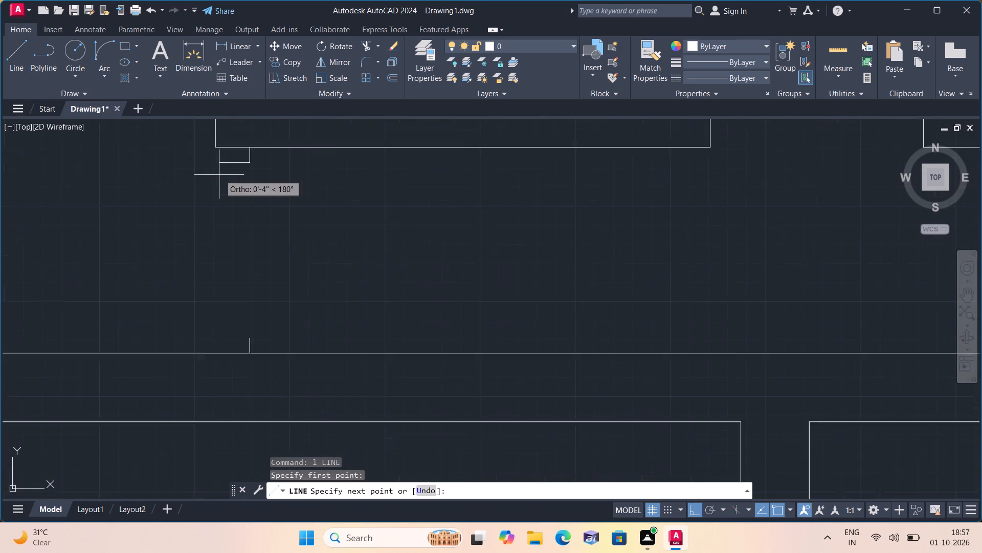
pyautogui.scroll(-1, 211, 178)
pyautogui.write('1;')
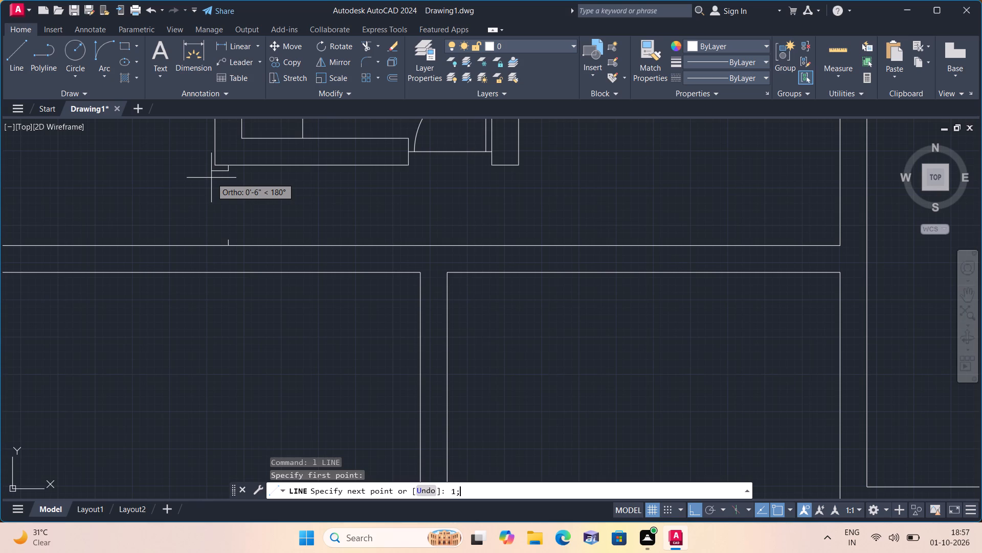
pyautogui.press('BackSpace')
pyautogui.write('\'11"')
pyautogui.press('space')
pyautogui.press('Escape')
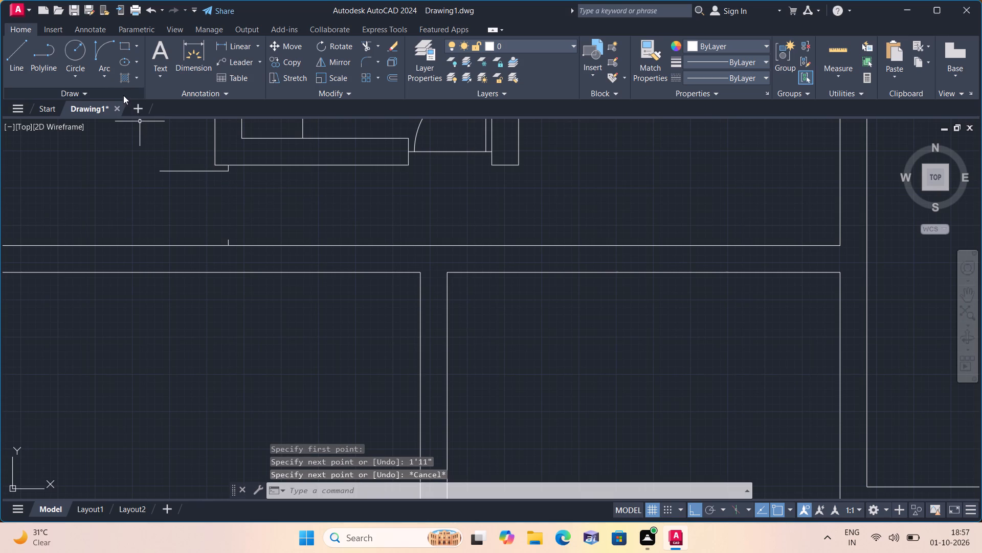
# Draw the door's swing arc with Start, End, Direction, from the leaf's outer end to the lower stub's upper end.
pyautogui.click(107, 76)
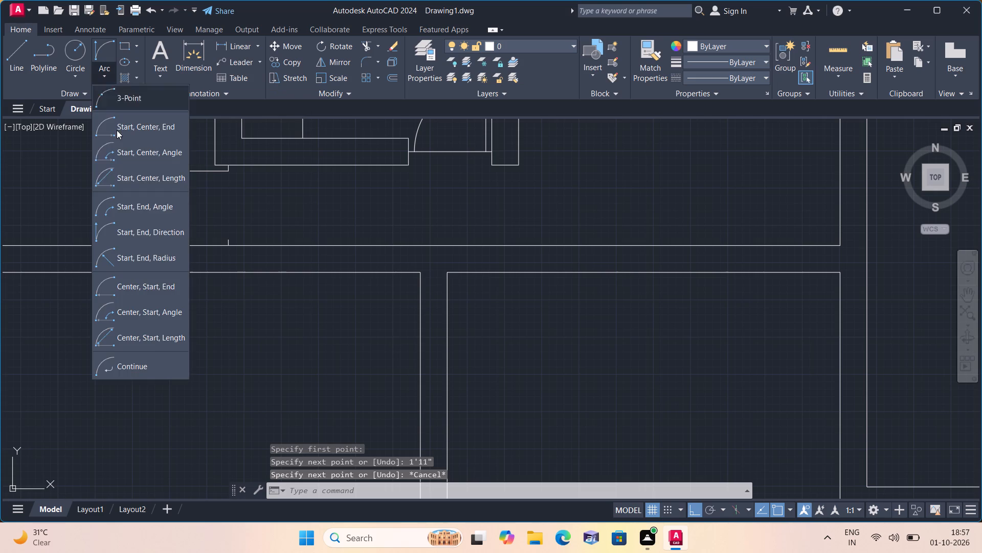
pyautogui.click(145, 230)
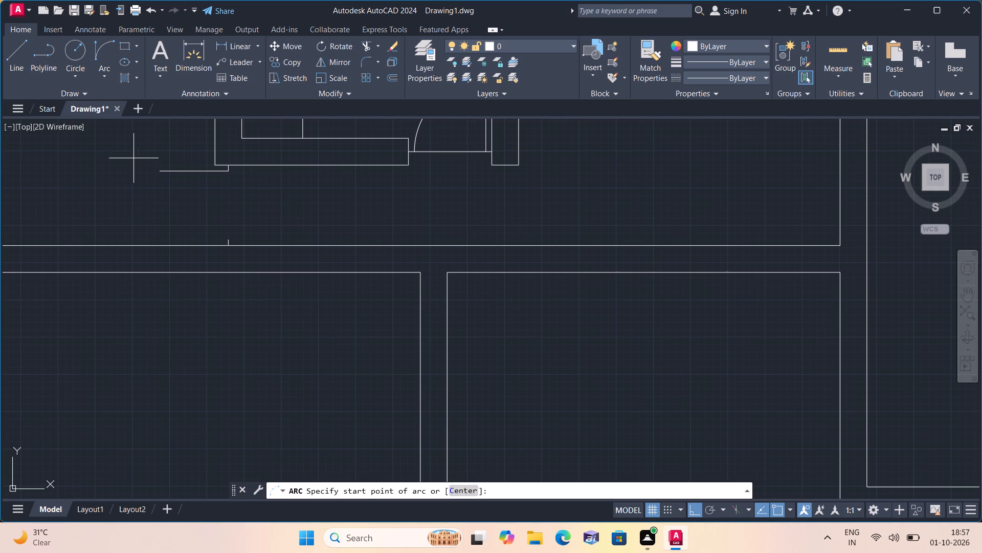
pyautogui.click(162, 171)
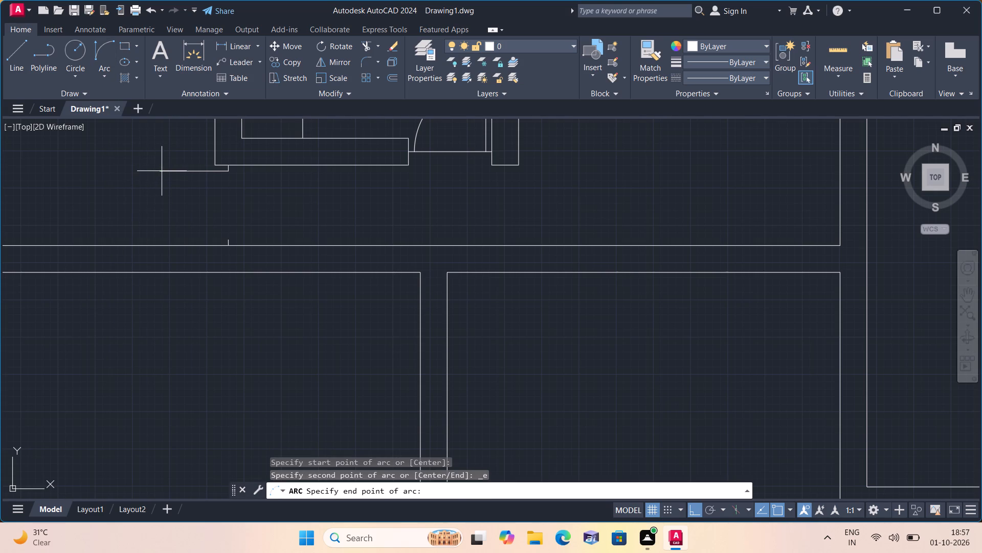
pyautogui.click(227, 238)
pyautogui.click(140, 230)
# Draw a vertical line closing the door opening, from the upper stub's lower end to the lower stub's upper end.
pyautogui.scroll(-2, 126, 219)
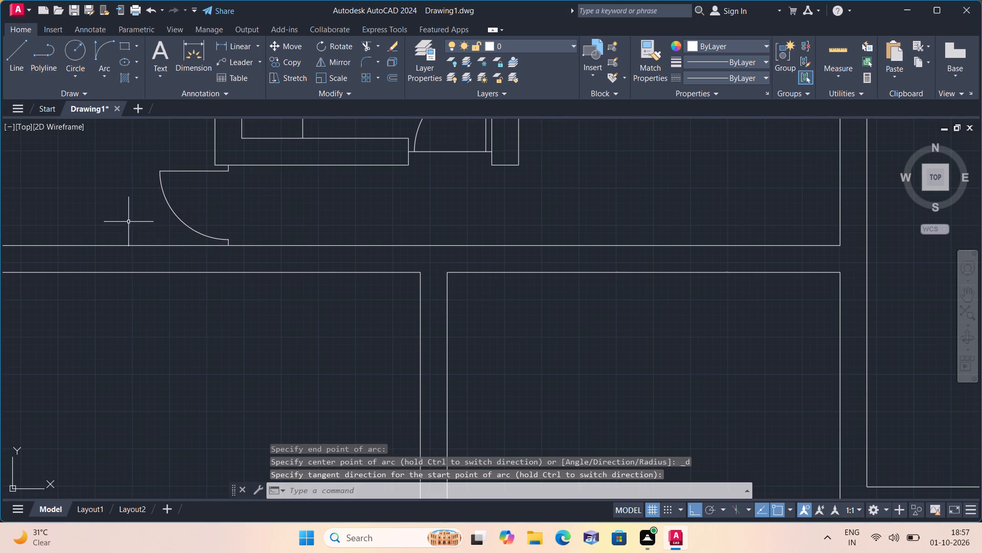
pyautogui.moveTo(260, 224); pyautogui.dragTo(225, 278, button='middle')
pyautogui.scroll(-1, 260, 224)
pyautogui.scroll(1, 225, 278)
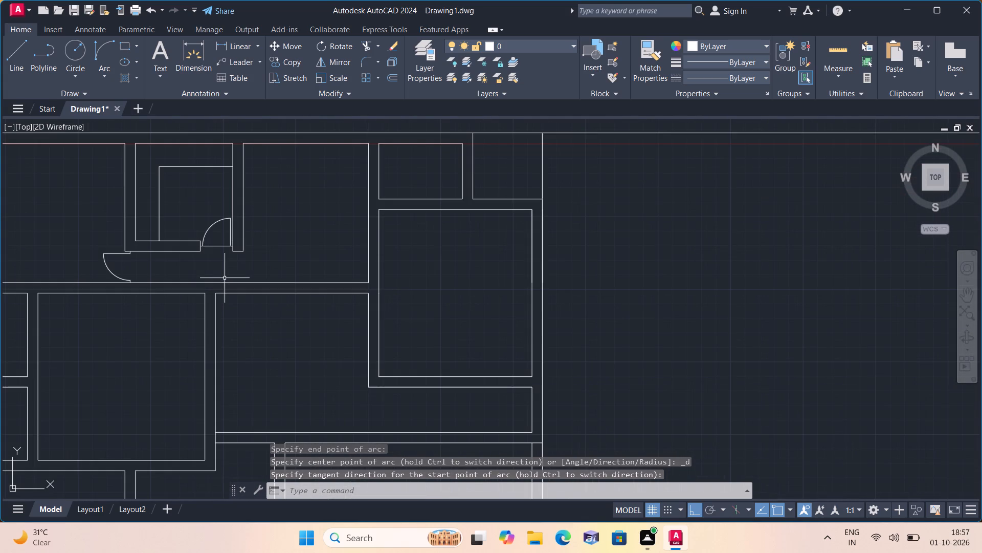
pyautogui.press('l')
pyautogui.press('space')
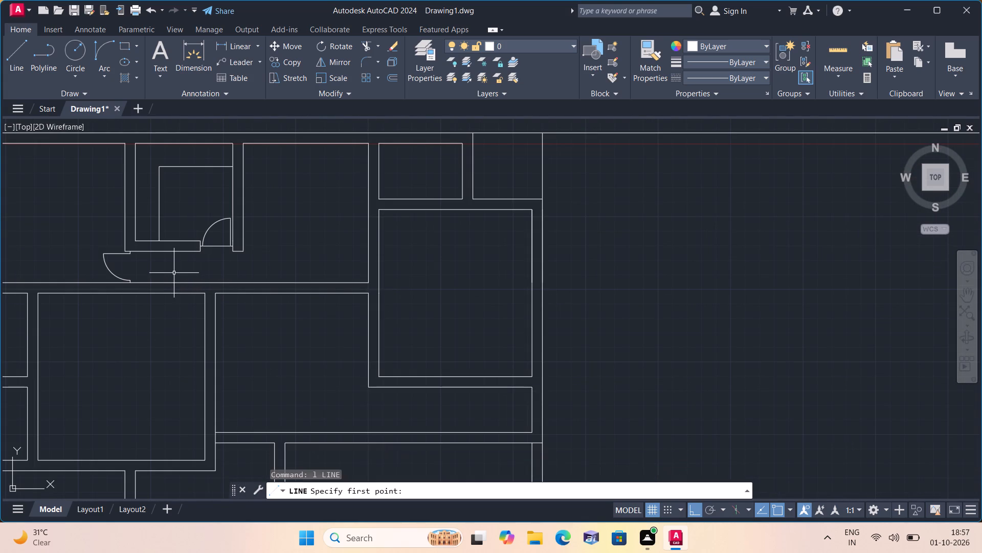
pyautogui.scroll(3, 148, 264)
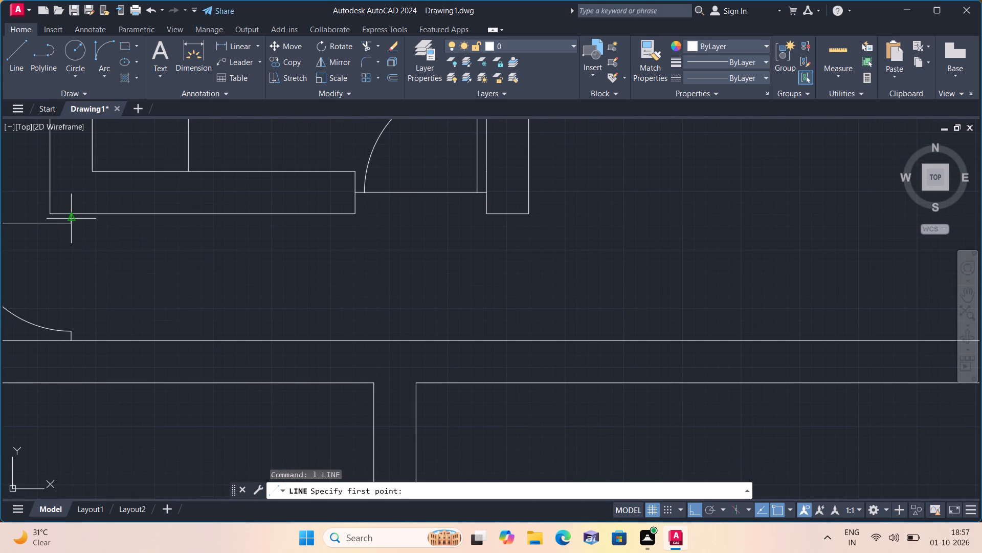
pyautogui.moveTo(73, 227); pyautogui.dragTo(73, 234)
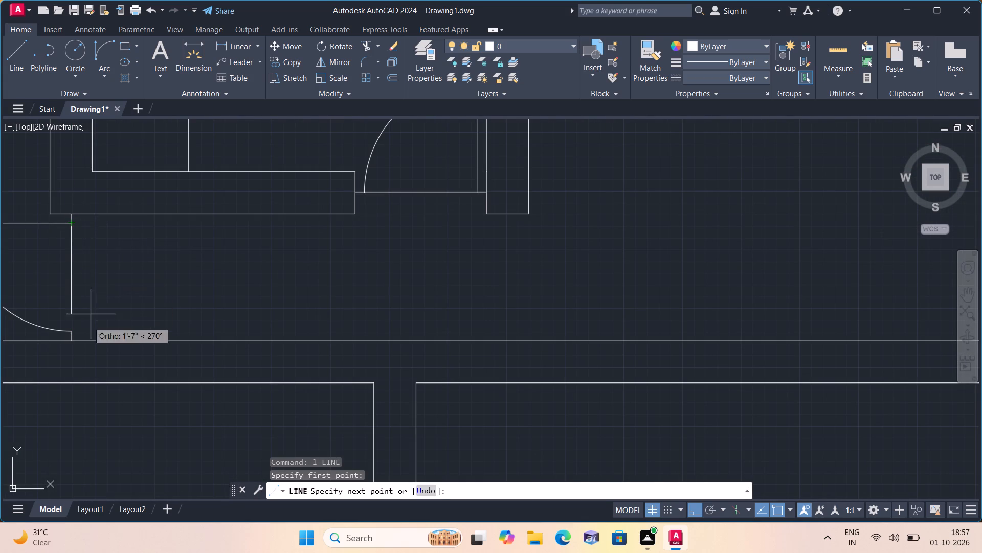
pyautogui.click(69, 333)
pyautogui.press('space')
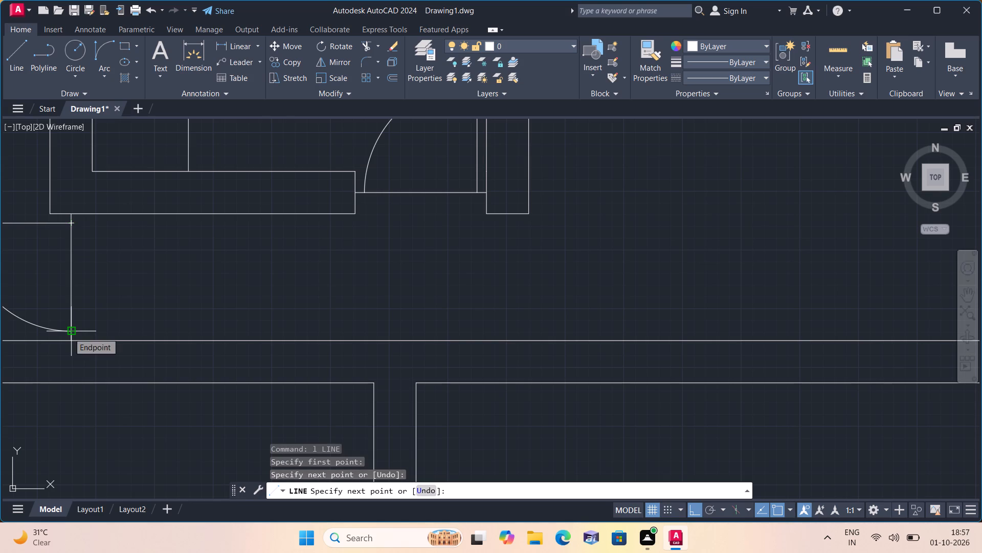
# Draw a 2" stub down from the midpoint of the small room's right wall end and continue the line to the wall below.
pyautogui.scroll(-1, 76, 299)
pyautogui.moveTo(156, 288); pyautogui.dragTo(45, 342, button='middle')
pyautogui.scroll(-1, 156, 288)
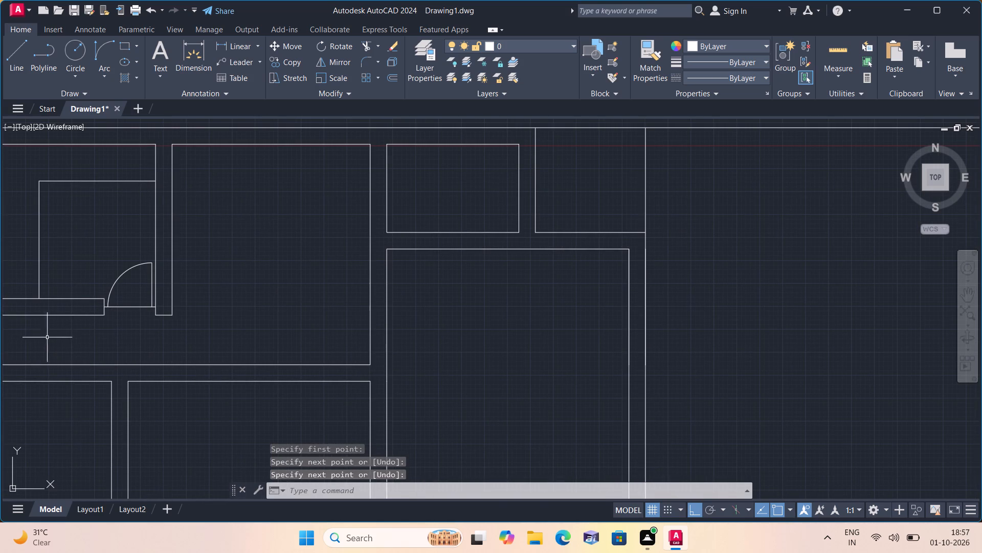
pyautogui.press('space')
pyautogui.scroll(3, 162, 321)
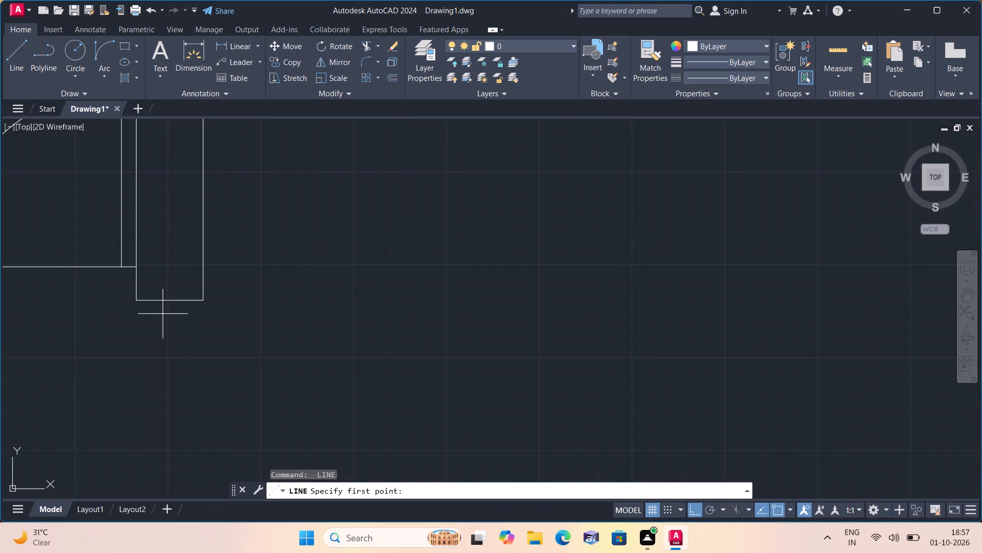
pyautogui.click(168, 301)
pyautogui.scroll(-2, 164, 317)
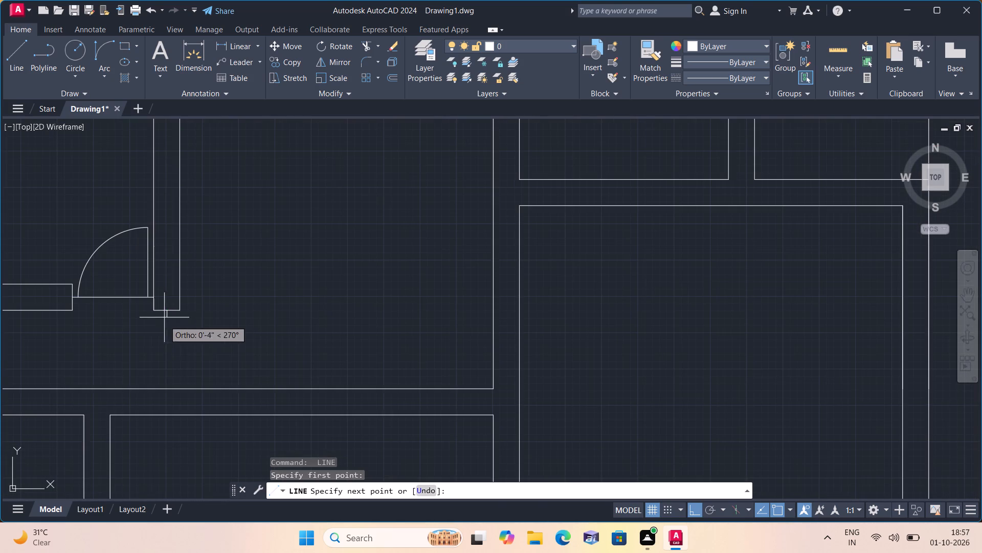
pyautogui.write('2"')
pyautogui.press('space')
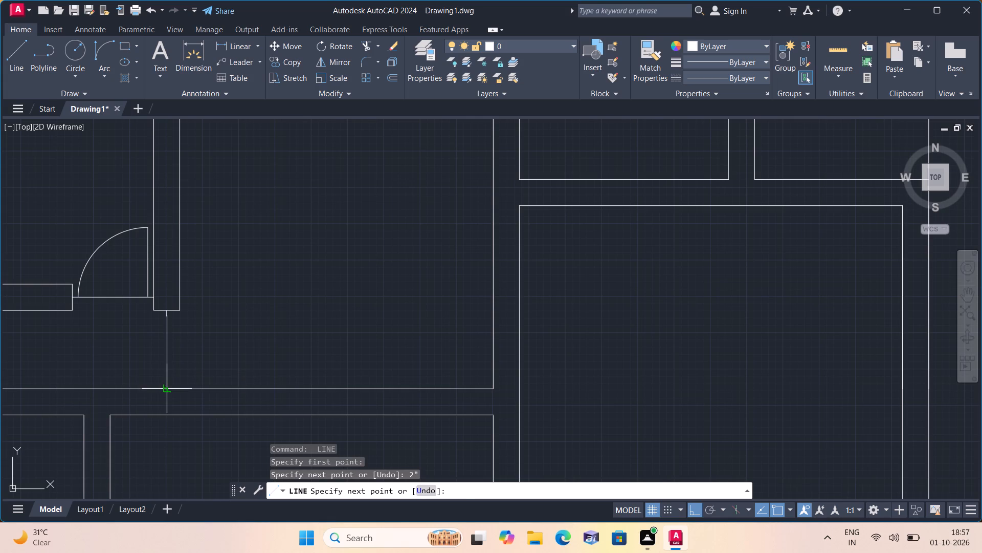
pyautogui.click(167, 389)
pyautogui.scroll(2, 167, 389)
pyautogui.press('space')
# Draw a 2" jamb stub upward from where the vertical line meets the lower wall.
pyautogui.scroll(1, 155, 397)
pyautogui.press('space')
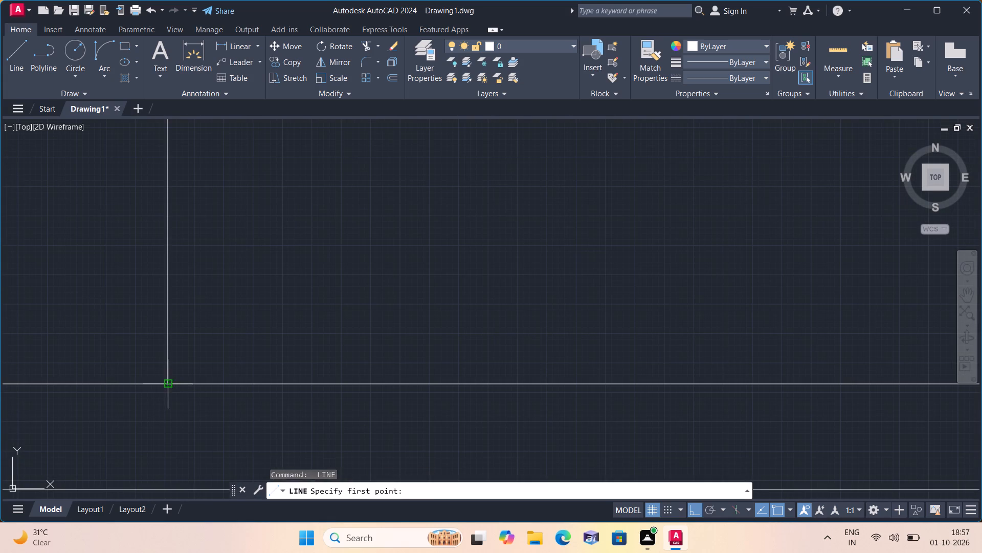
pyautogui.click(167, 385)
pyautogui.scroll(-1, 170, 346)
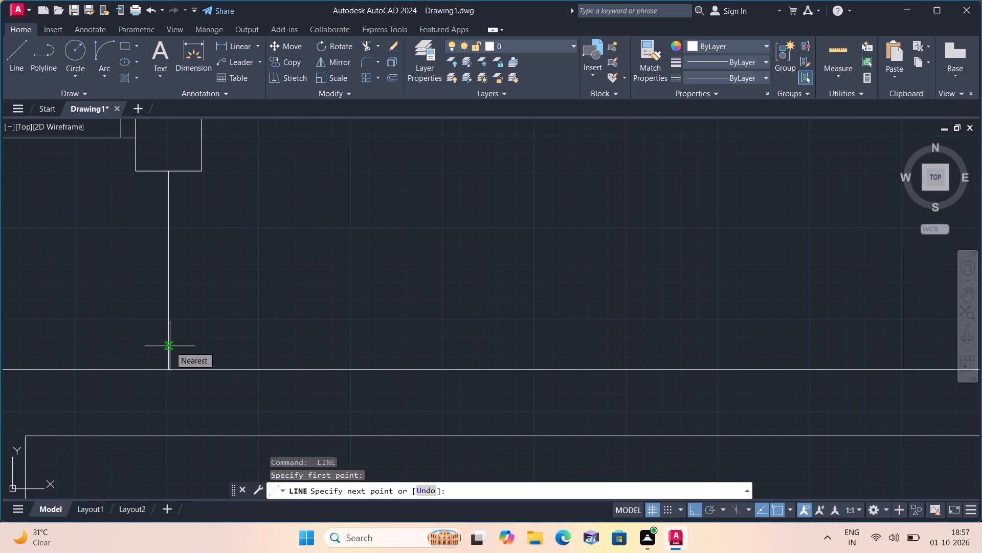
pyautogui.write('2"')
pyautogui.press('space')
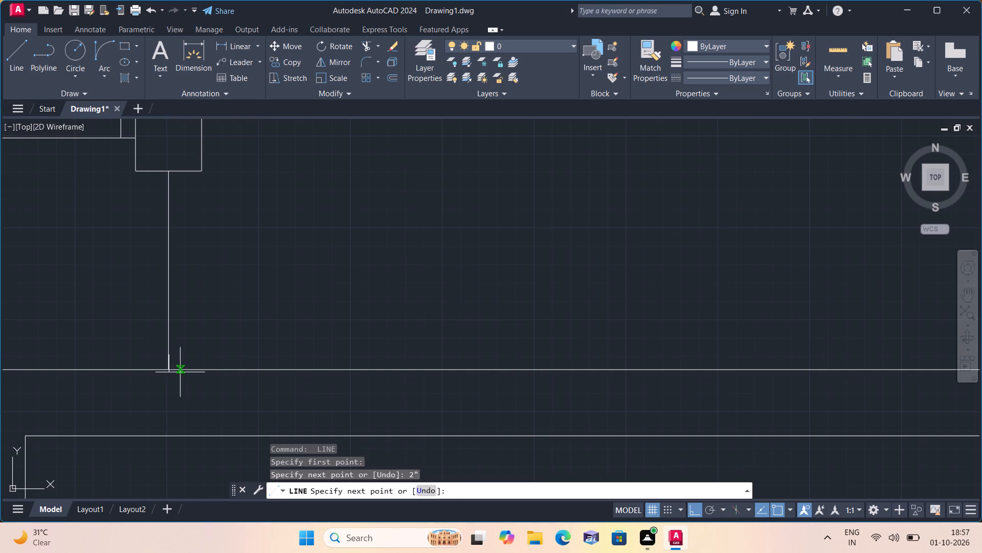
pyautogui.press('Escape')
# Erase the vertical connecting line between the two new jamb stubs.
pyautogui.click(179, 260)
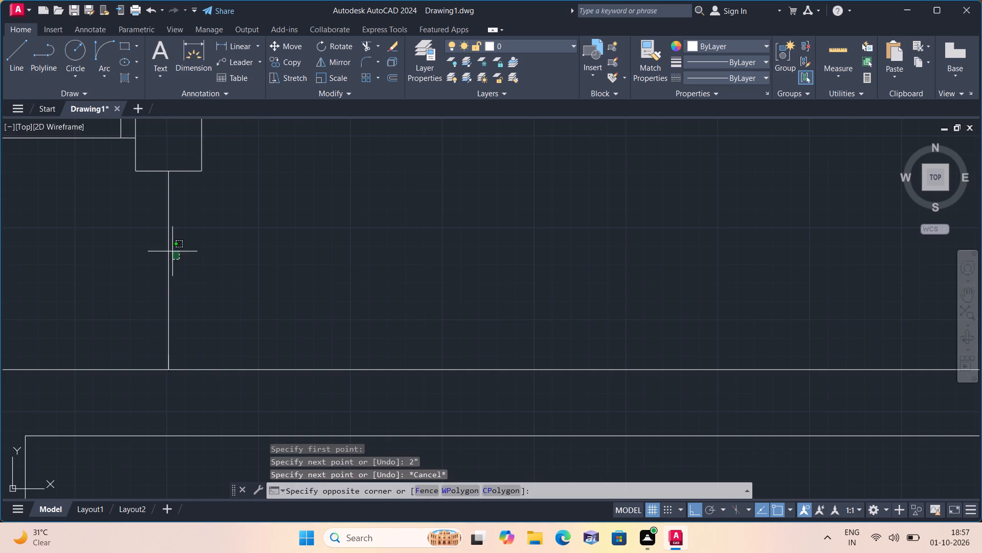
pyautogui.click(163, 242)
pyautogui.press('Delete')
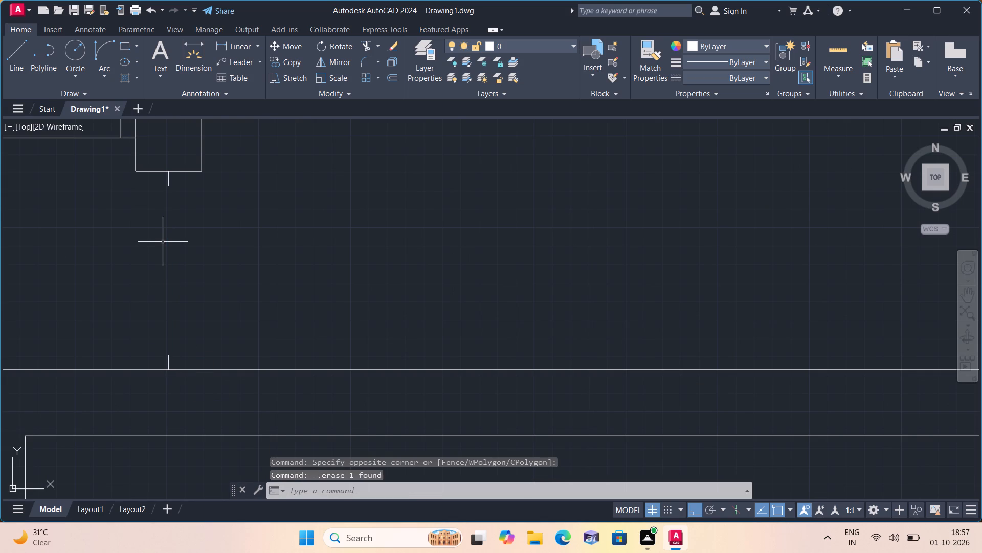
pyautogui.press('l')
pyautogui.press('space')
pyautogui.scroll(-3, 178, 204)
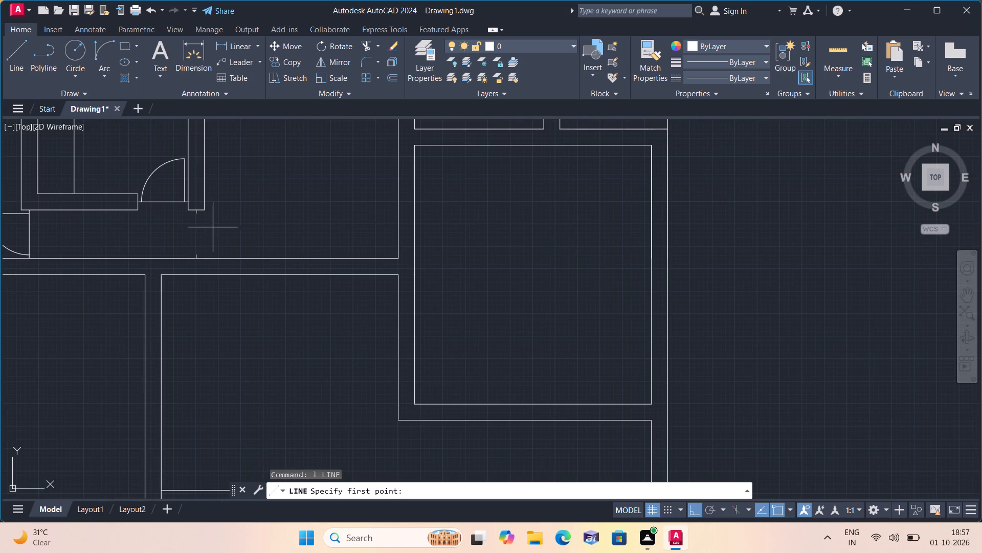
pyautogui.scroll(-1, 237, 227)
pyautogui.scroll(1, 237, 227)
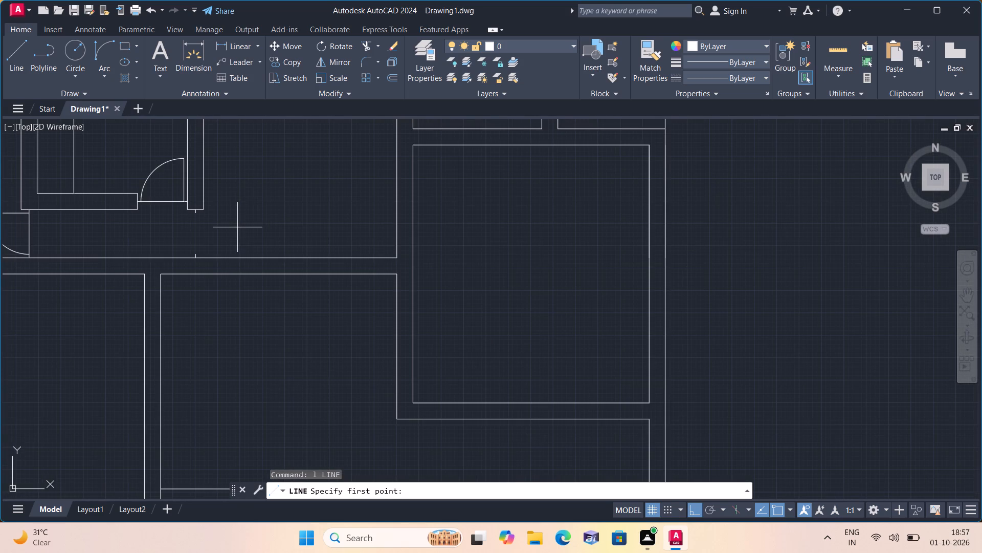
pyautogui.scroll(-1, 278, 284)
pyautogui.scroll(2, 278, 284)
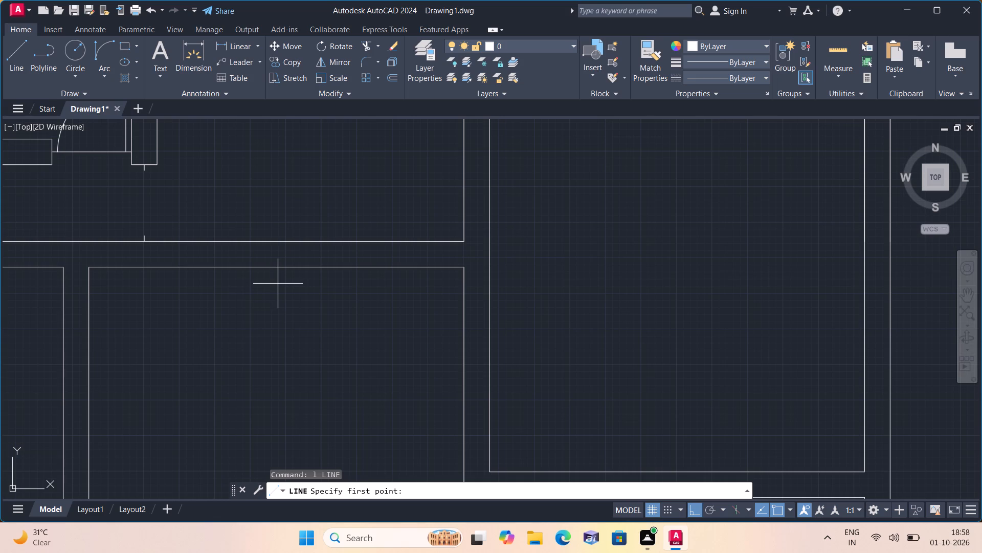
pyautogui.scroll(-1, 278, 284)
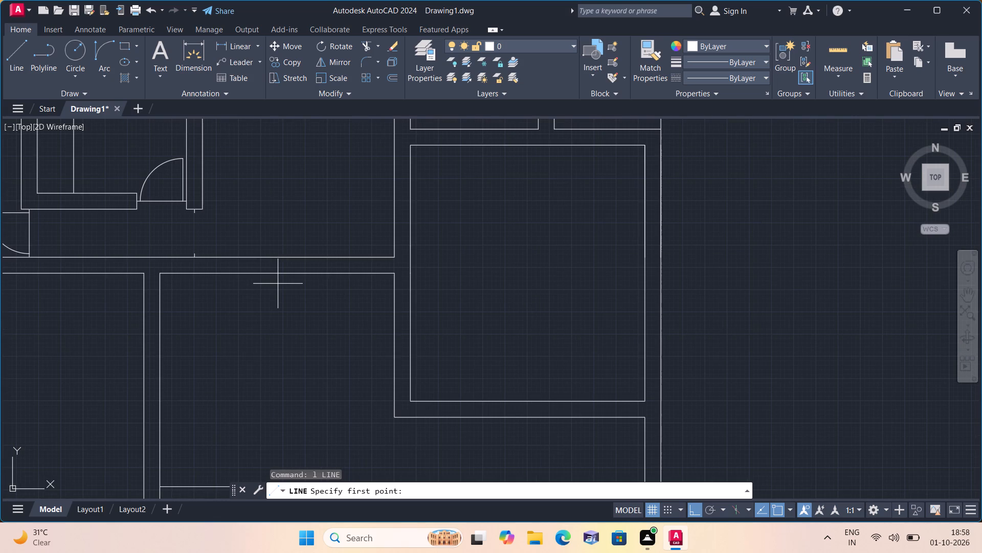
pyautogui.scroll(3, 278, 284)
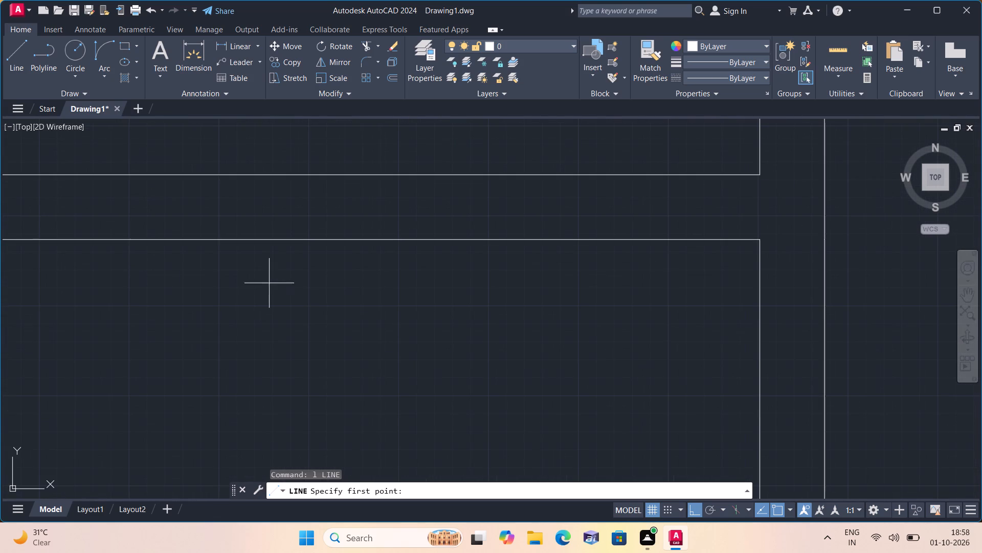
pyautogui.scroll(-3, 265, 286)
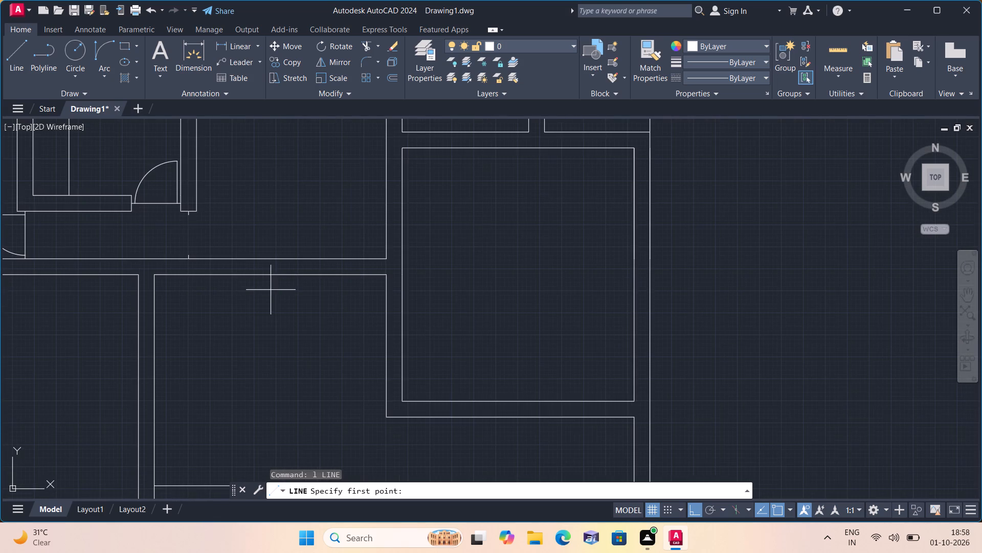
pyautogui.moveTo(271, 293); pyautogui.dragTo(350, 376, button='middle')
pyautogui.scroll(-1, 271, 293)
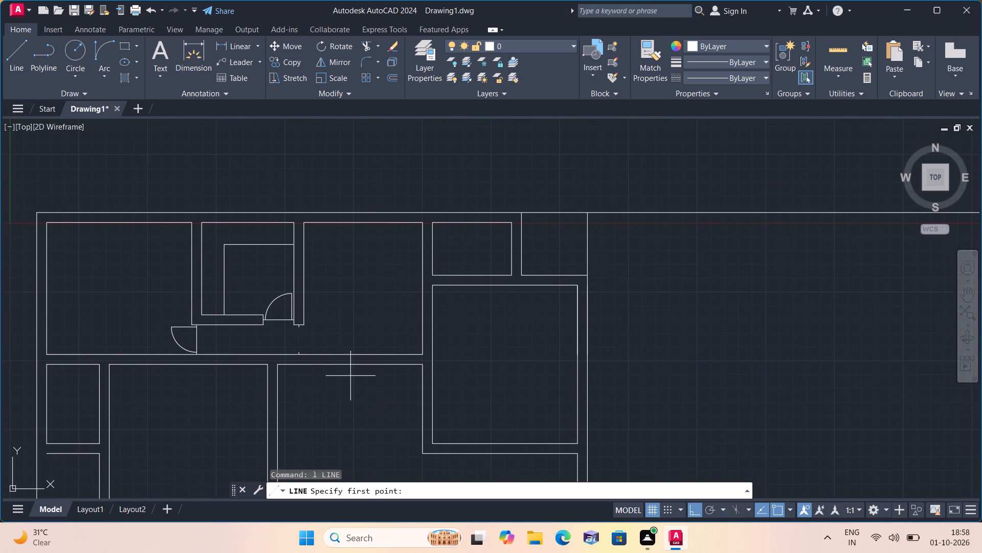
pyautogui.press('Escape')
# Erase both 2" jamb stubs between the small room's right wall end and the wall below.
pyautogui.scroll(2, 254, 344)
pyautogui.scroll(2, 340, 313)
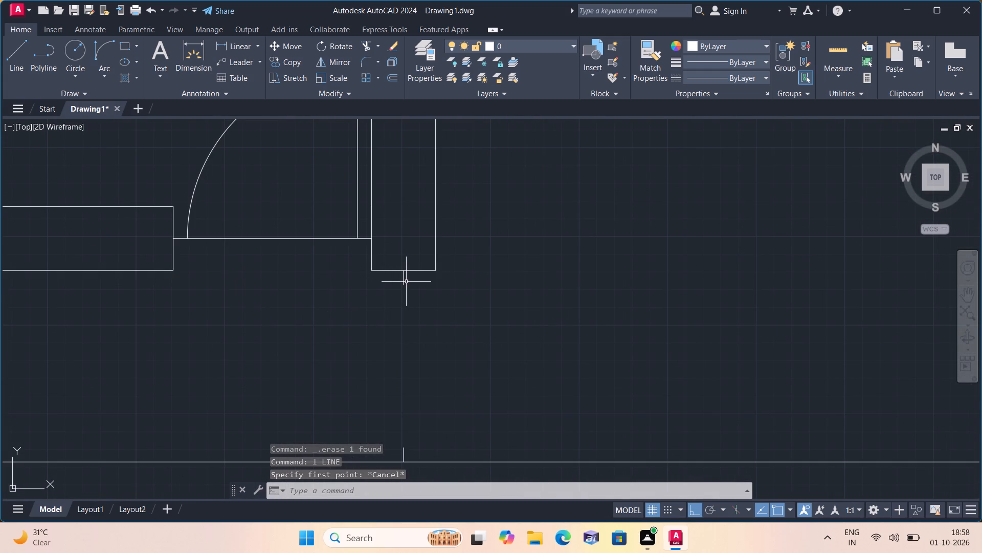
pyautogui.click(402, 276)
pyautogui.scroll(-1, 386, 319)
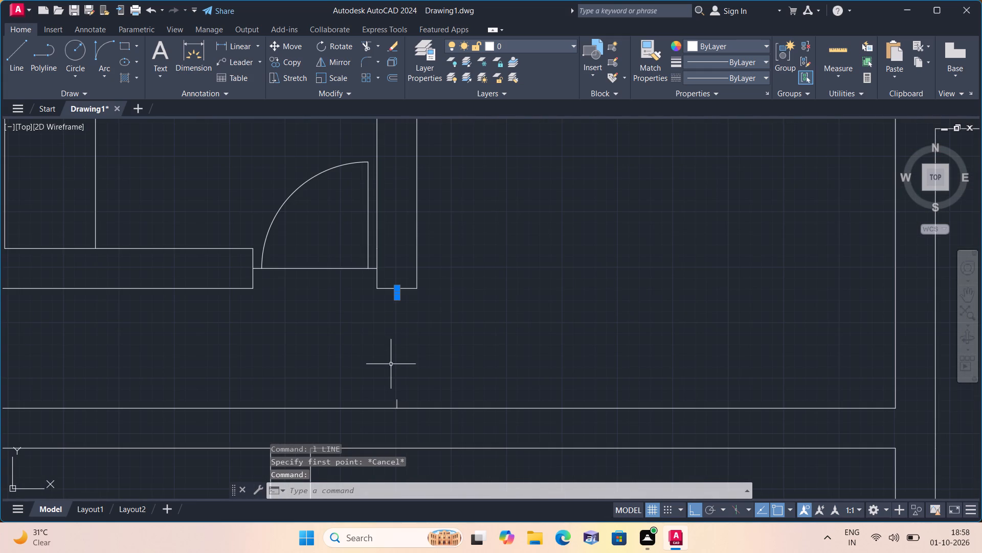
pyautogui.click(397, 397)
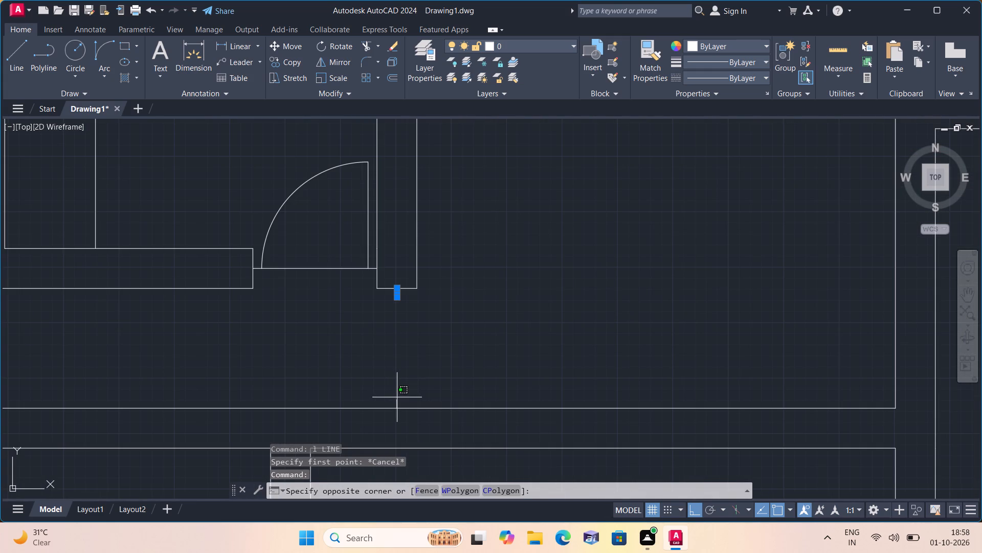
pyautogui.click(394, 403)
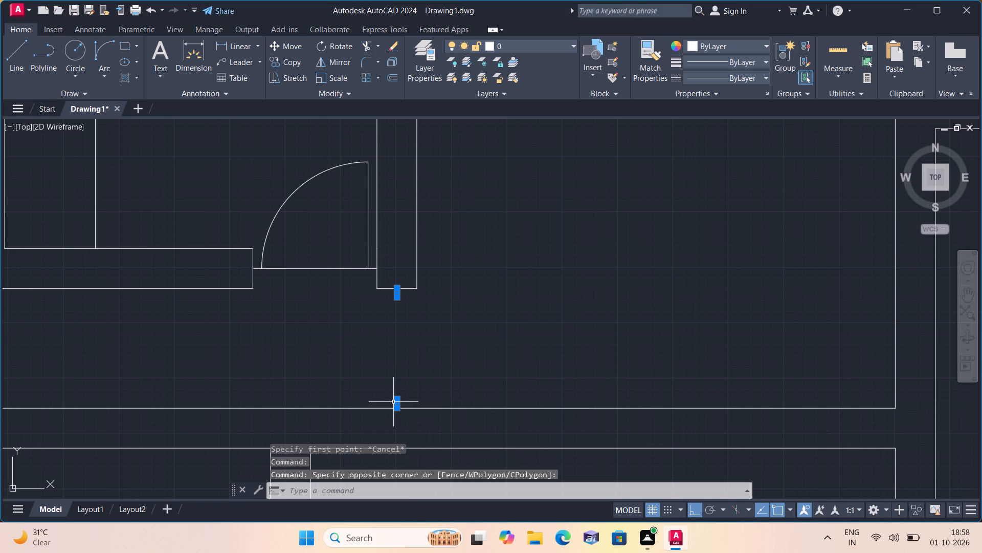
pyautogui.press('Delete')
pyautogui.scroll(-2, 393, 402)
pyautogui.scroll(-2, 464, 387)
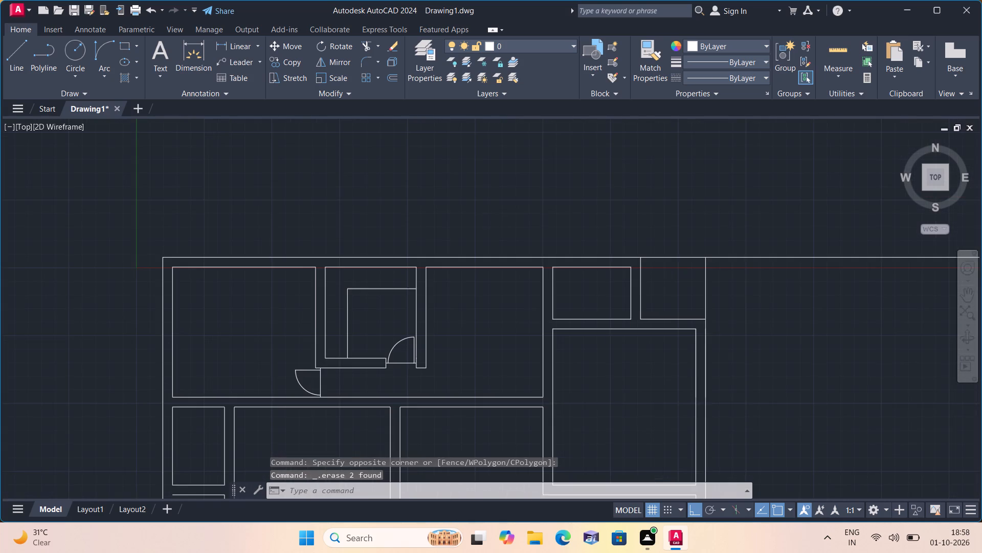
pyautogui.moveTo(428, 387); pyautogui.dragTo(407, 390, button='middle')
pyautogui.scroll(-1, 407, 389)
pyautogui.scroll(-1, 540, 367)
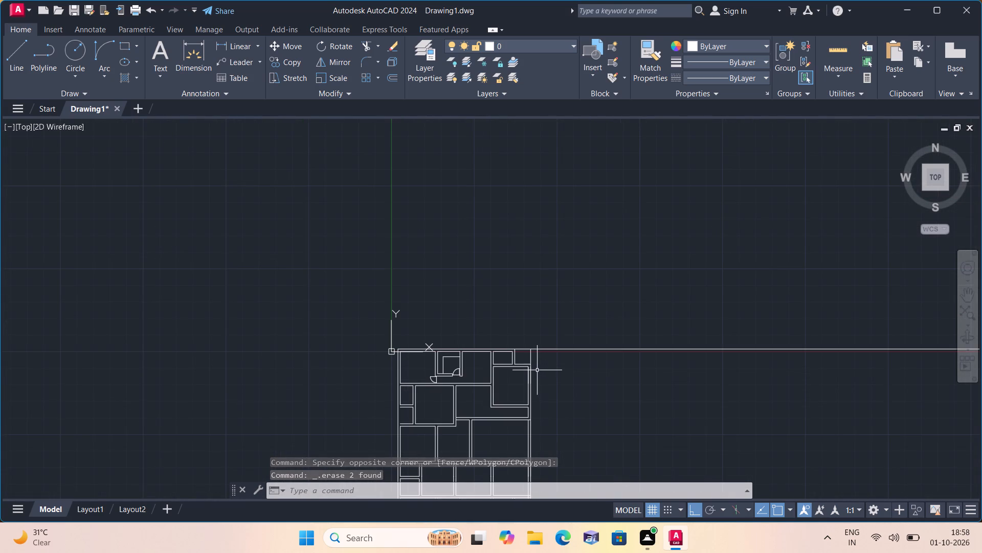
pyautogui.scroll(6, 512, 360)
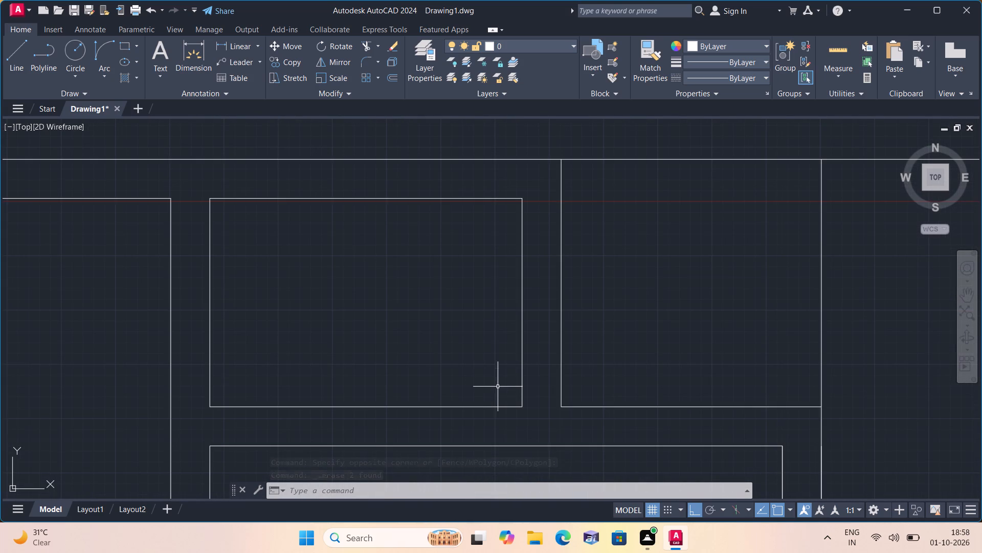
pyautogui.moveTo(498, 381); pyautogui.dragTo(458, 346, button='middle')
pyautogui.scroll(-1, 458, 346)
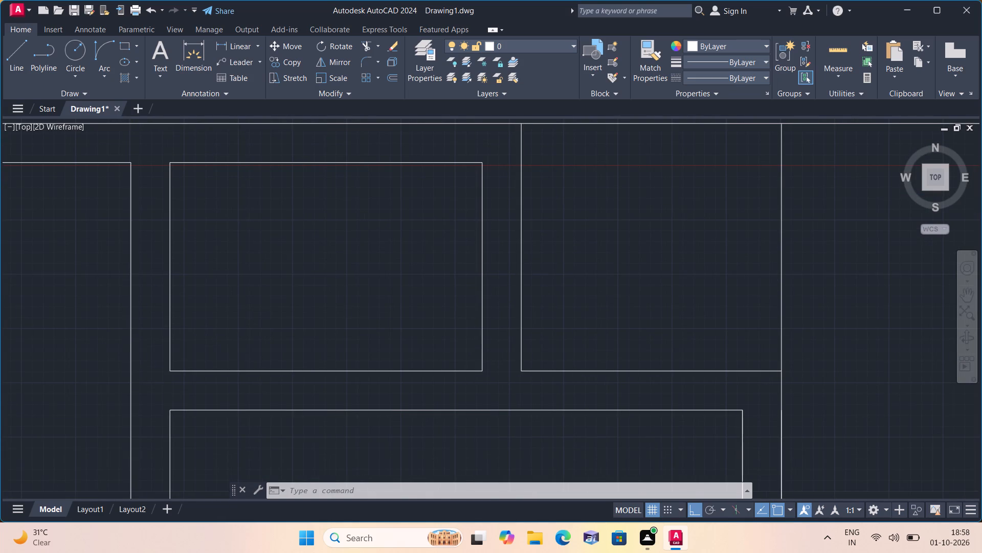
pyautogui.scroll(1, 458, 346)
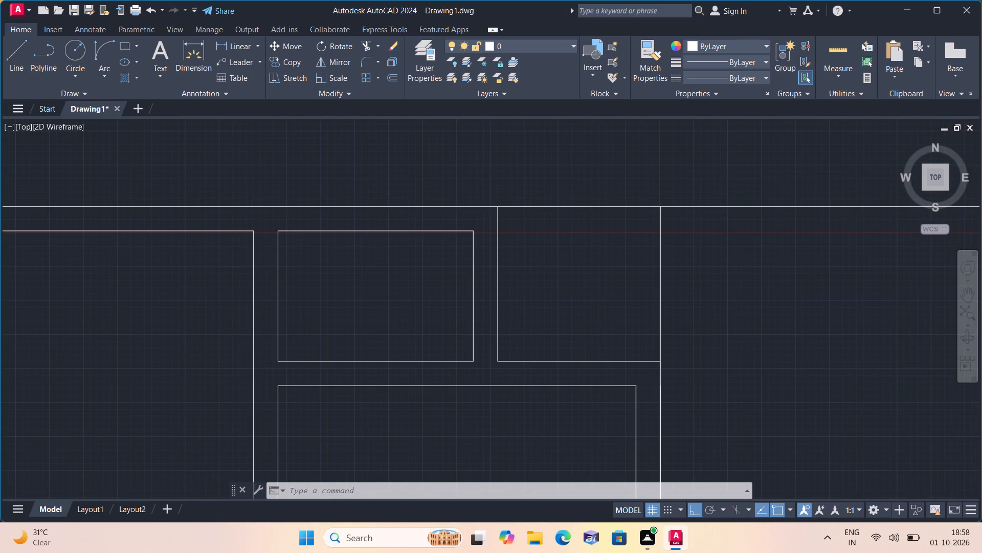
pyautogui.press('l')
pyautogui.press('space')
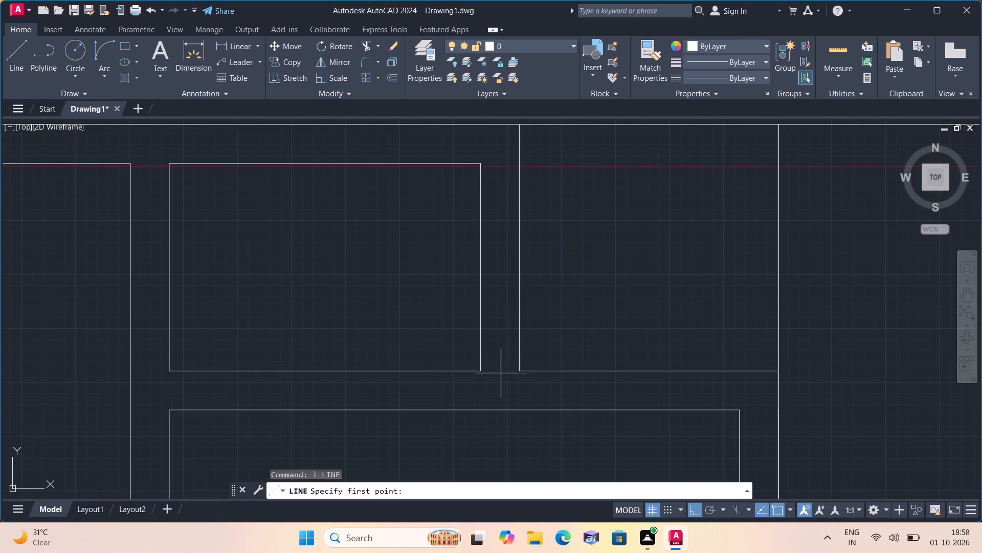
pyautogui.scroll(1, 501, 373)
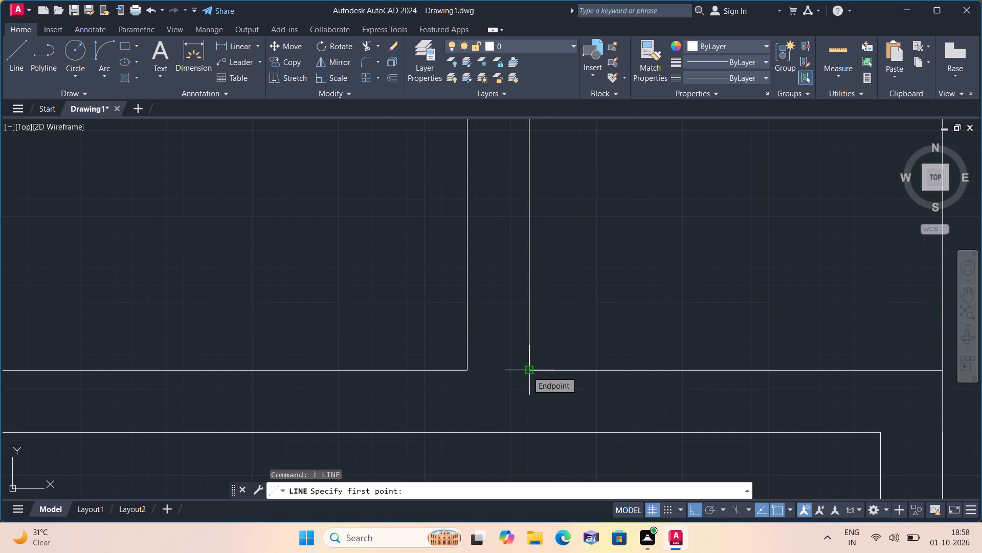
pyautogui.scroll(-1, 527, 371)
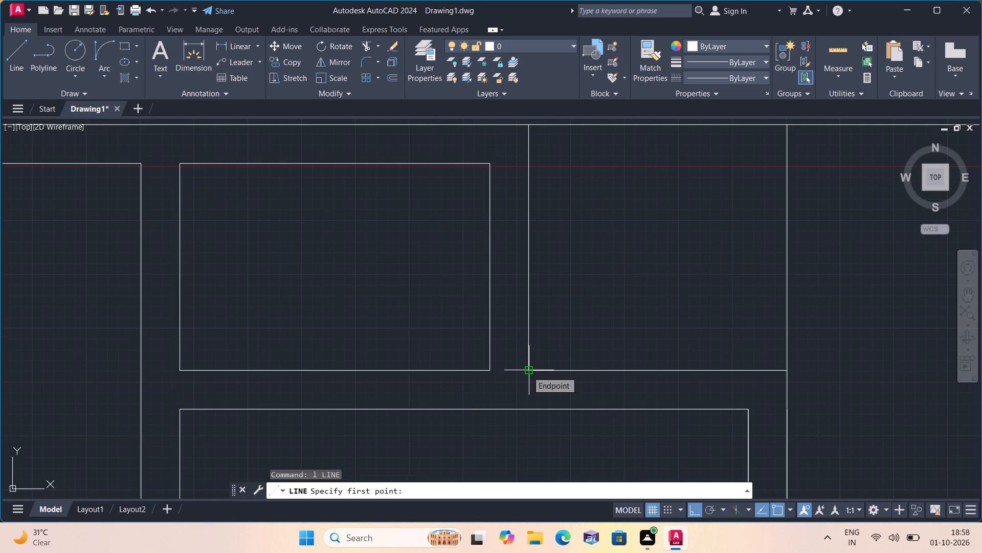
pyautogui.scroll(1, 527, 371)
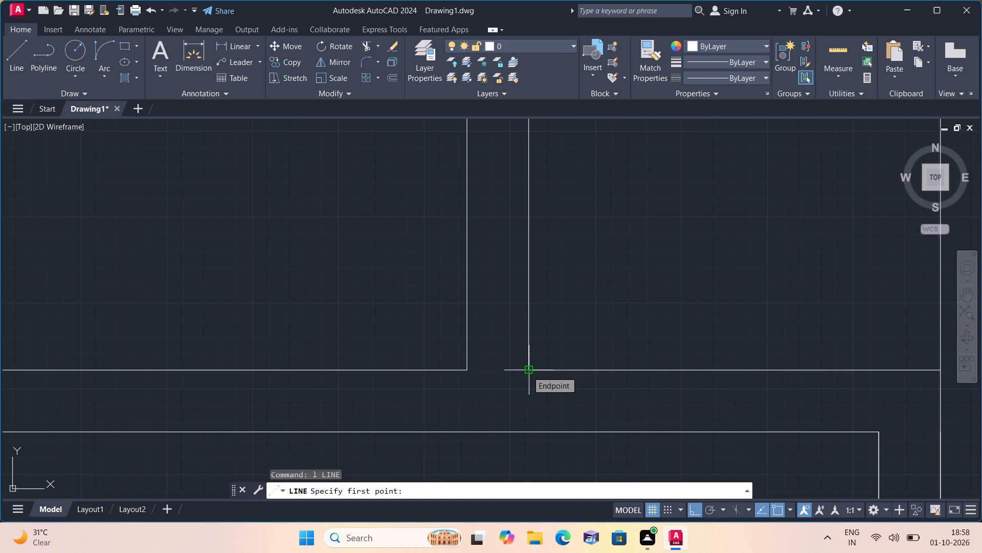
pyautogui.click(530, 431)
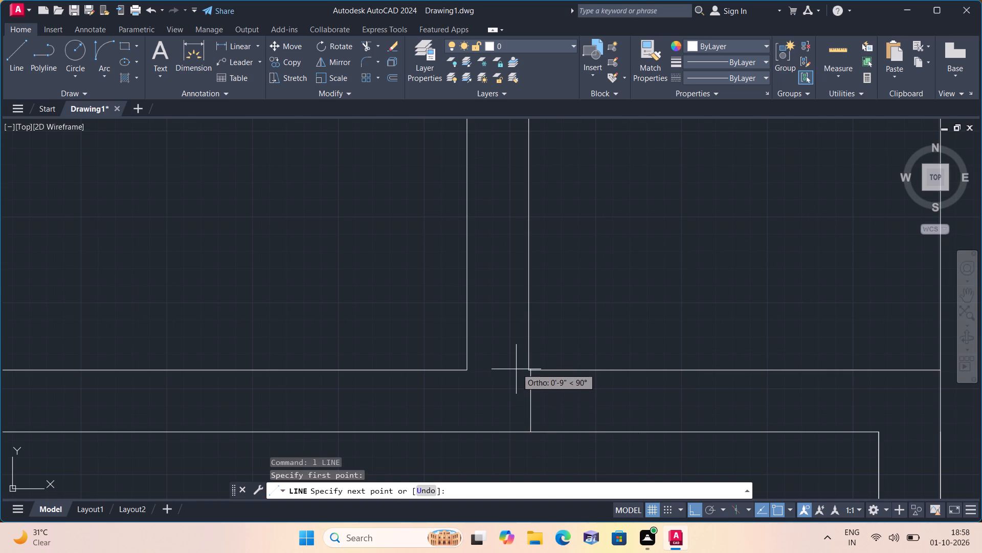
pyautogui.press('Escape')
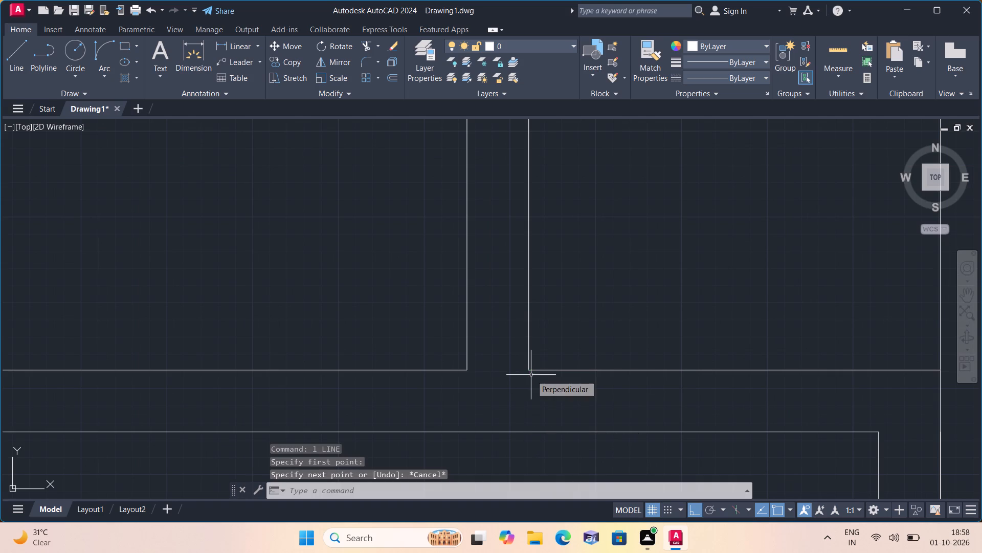
# Draw a vertical line from the lower-left corner of the upper right room down to the wall line below.
pyautogui.press('space')
pyautogui.scroll(2, 529, 372)
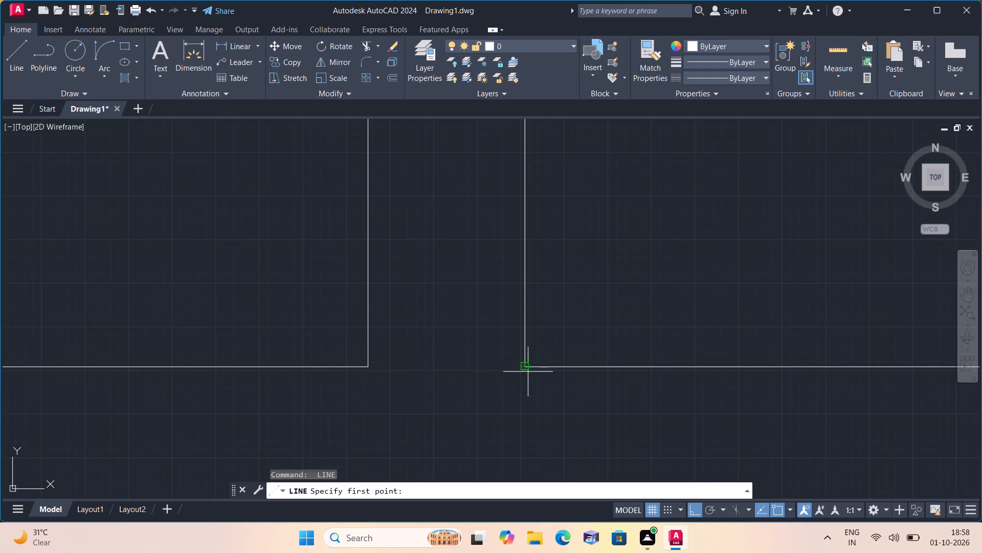
pyautogui.click(522, 367)
pyautogui.scroll(-2, 522, 368)
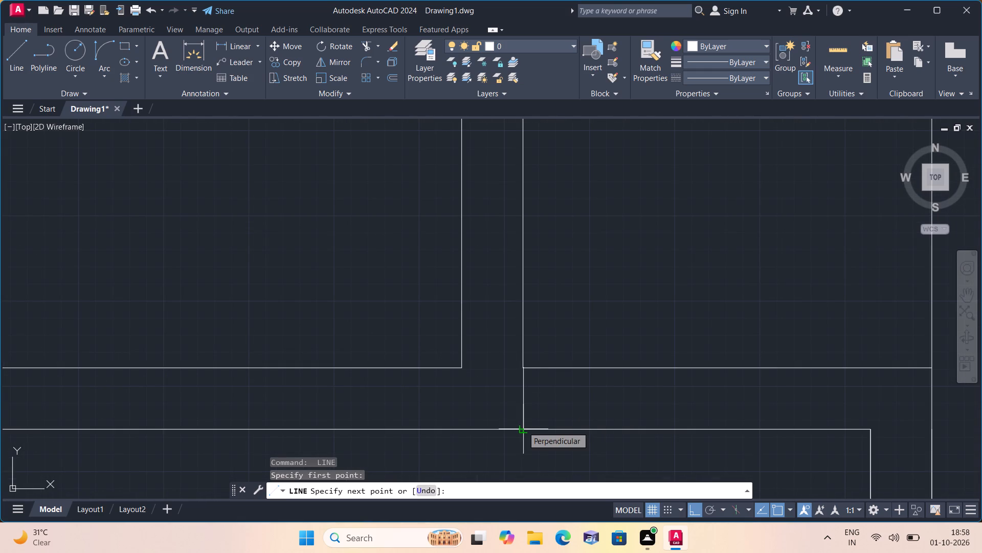
pyautogui.click(523, 427)
pyautogui.press('space')
pyautogui.press('space')
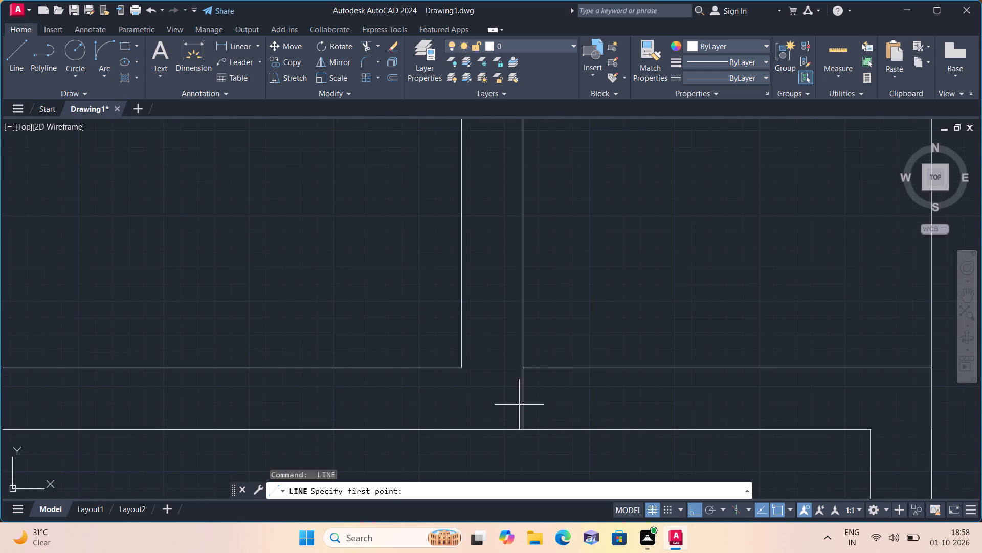
pyautogui.scroll(-1, 522, 401)
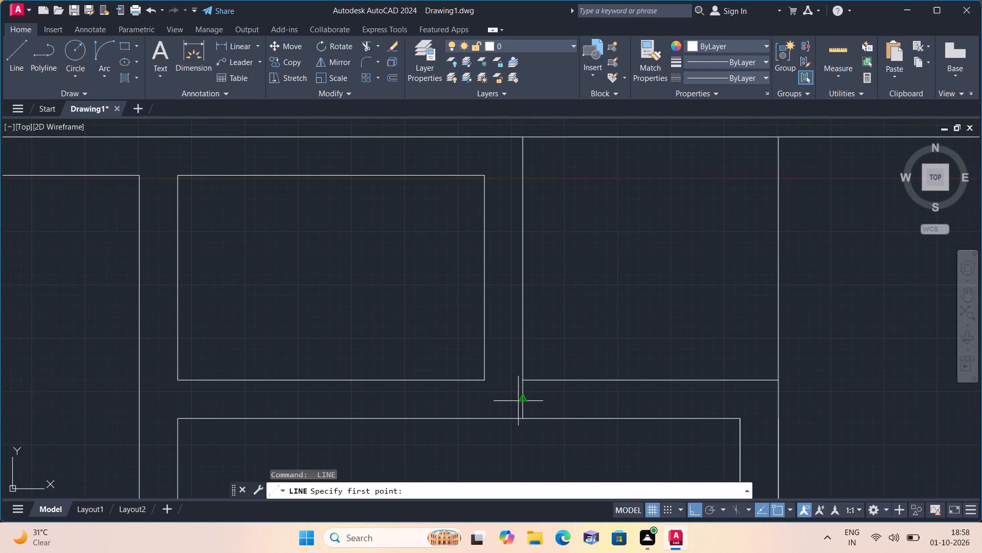
pyautogui.press('space')
pyautogui.press('space')
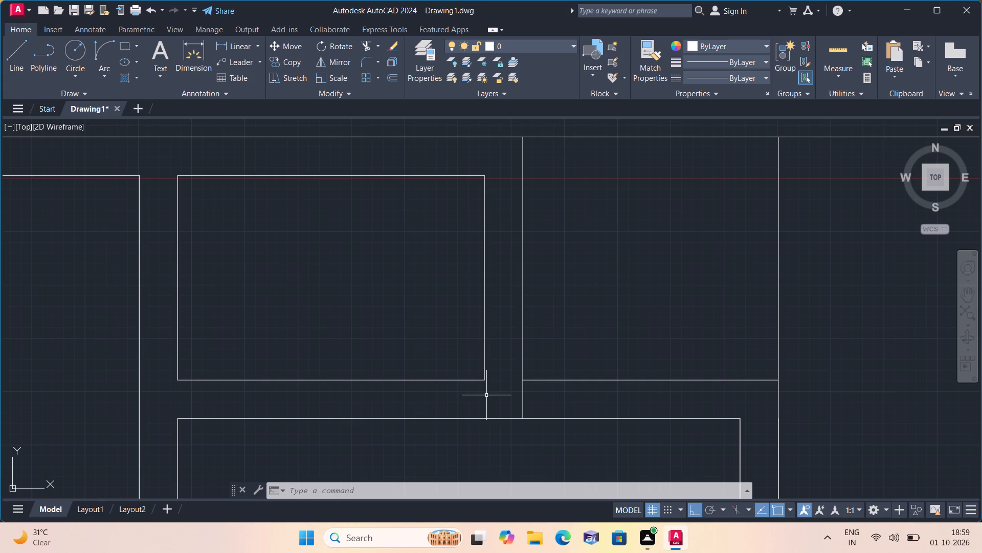
# Draw a vertical line from the small room's lower-right corner down to the wall line below.
pyautogui.scroll(-1, 479, 392)
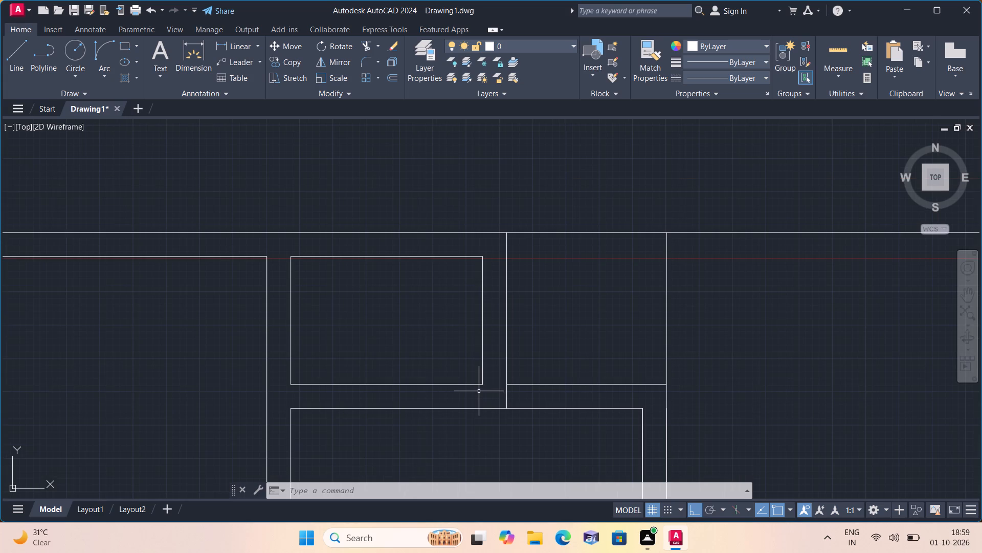
pyautogui.press('space')
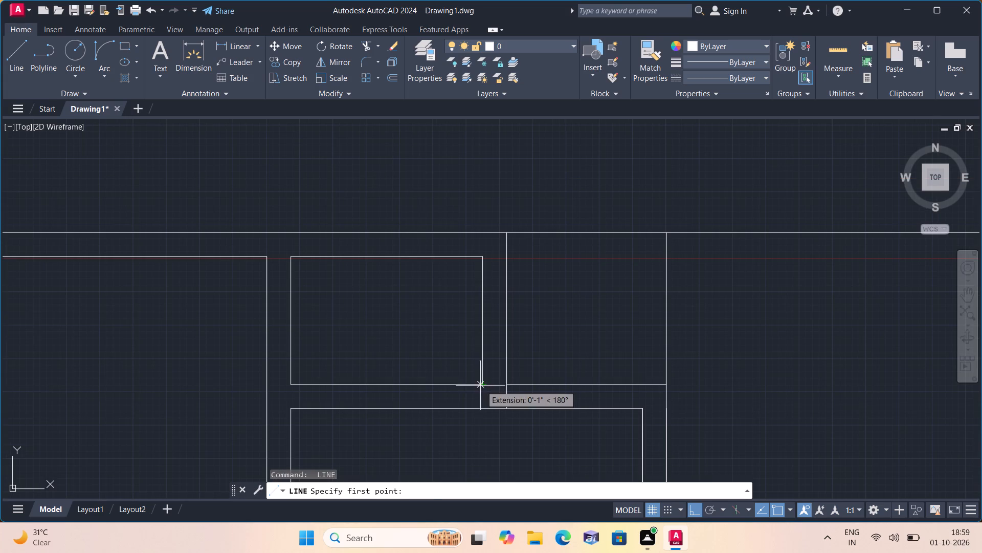
pyautogui.click(481, 384)
pyautogui.click(482, 408)
pyautogui.press('space')
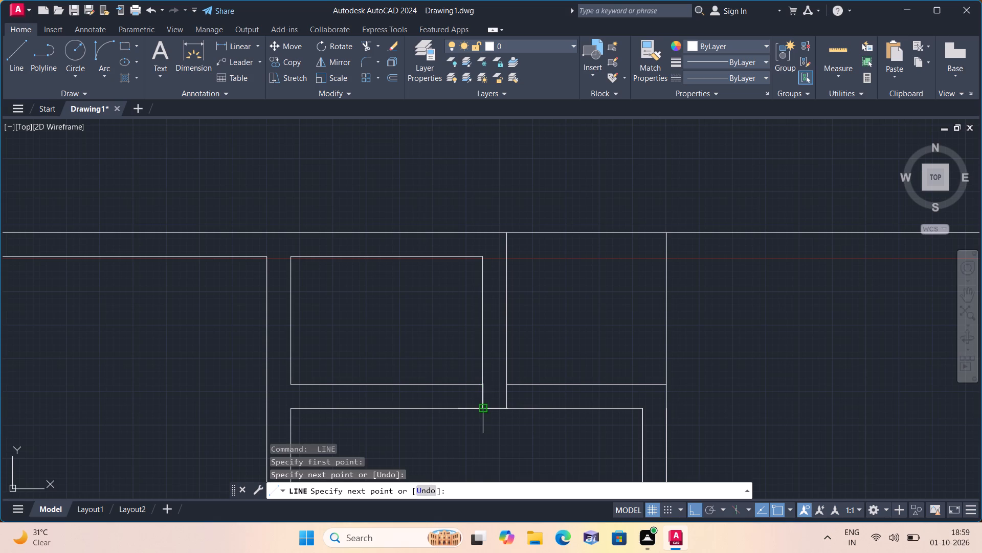
# Draw a horizontal line from the lower room's top-left corner across the wall thickness to the adjacent vertical wall line.
pyautogui.press('space')
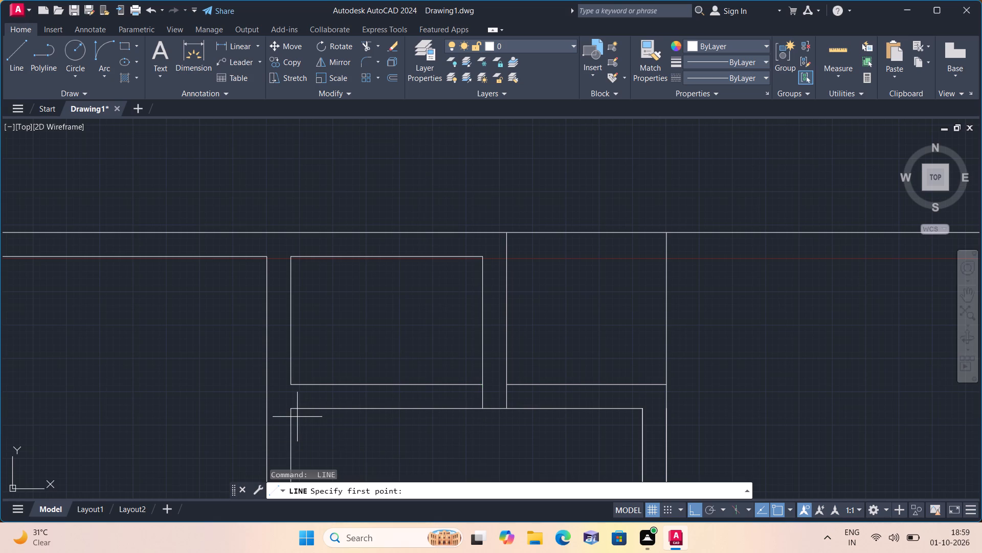
pyautogui.click(293, 409)
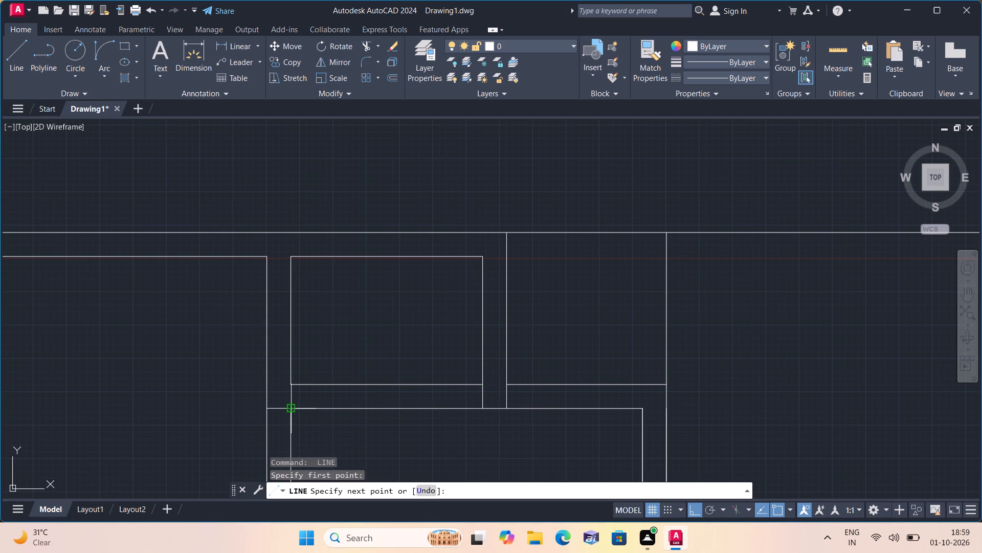
pyautogui.click(262, 407)
pyautogui.press('space')
pyautogui.scroll(-1, 265, 409)
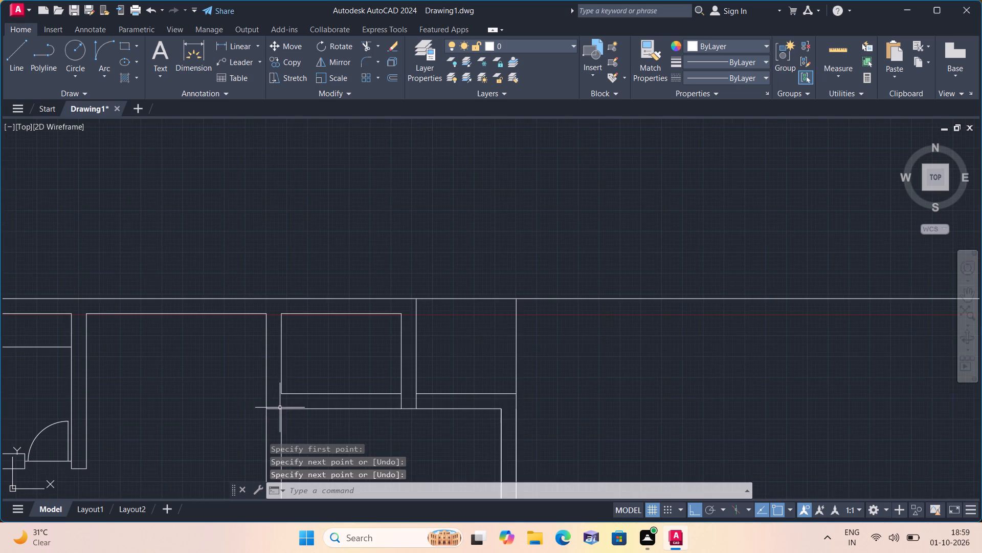
pyautogui.scroll(1, 338, 413)
pyautogui.scroll(-1, 352, 402)
pyautogui.moveTo(391, 429); pyautogui.dragTo(405, 437, button='middle')
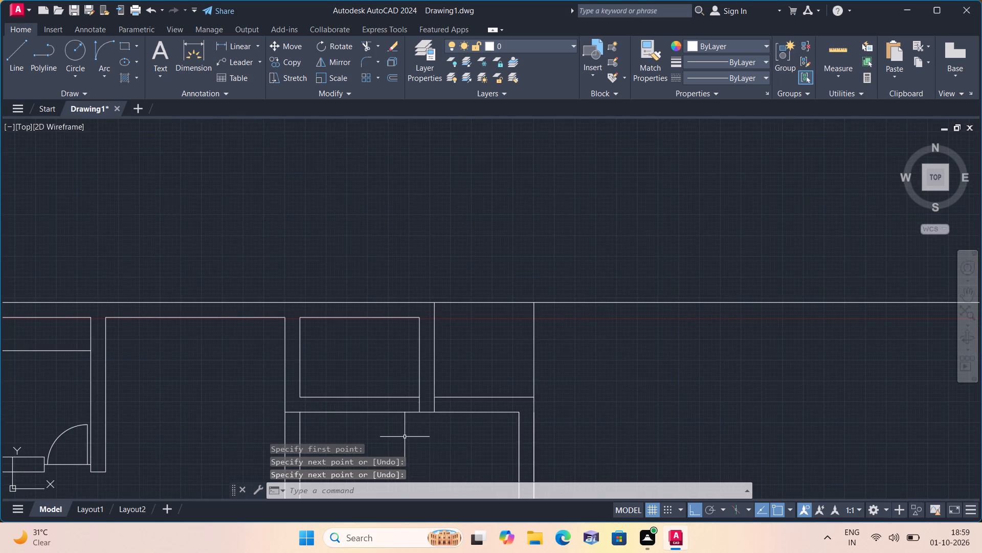
# Draw 2", 2' and 2" line segments leftward from the midpoint of the short vertical line below the small room's lower-right corner.
pyautogui.press('space')
pyautogui.scroll(3, 404, 408)
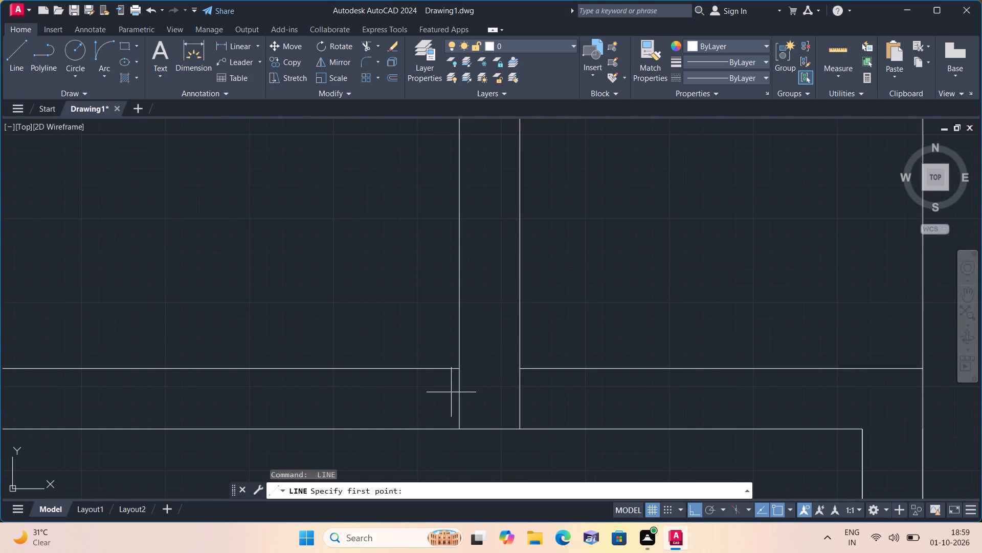
pyautogui.click(461, 396)
pyautogui.scroll(-2, 387, 399)
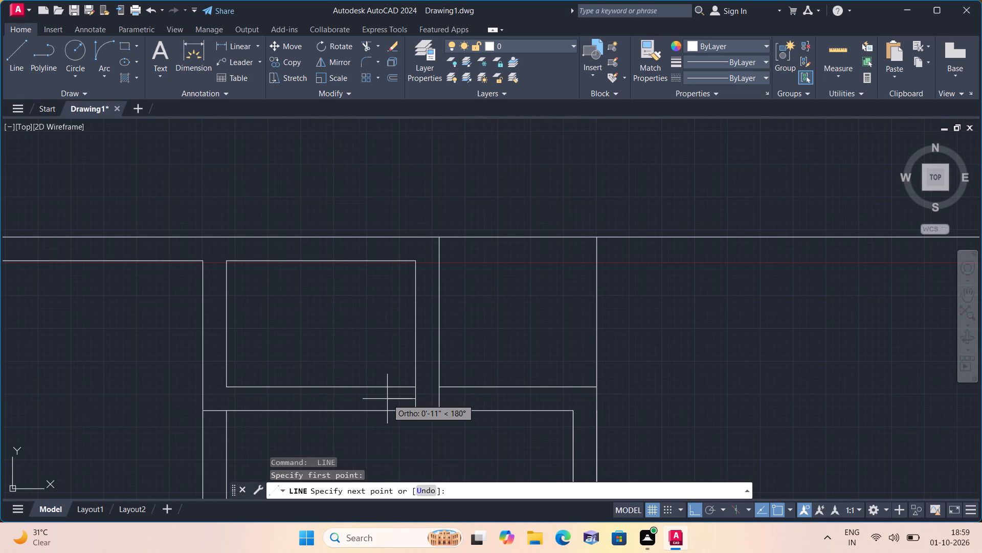
pyautogui.write('2"')
pyautogui.press('space')
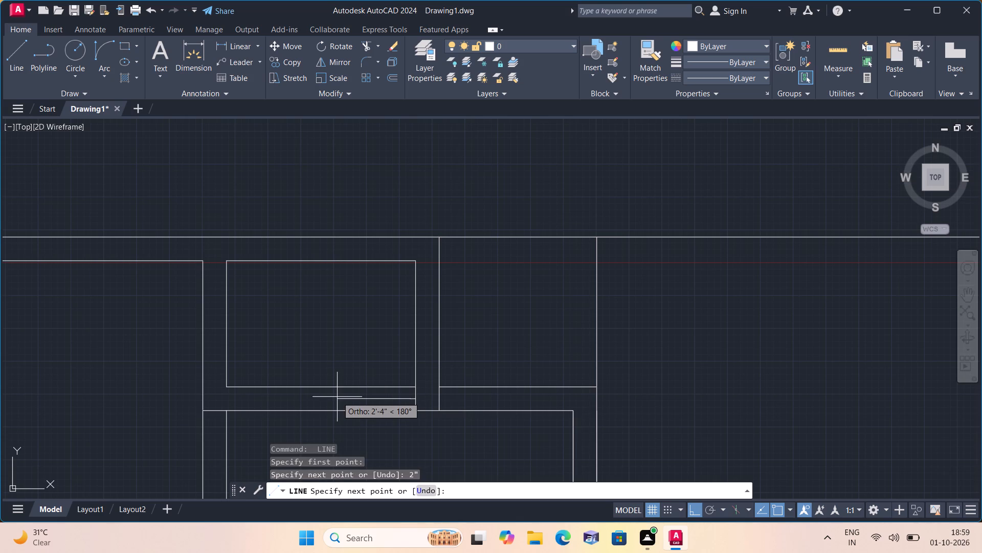
pyautogui.write("2'")
pyautogui.press('space')
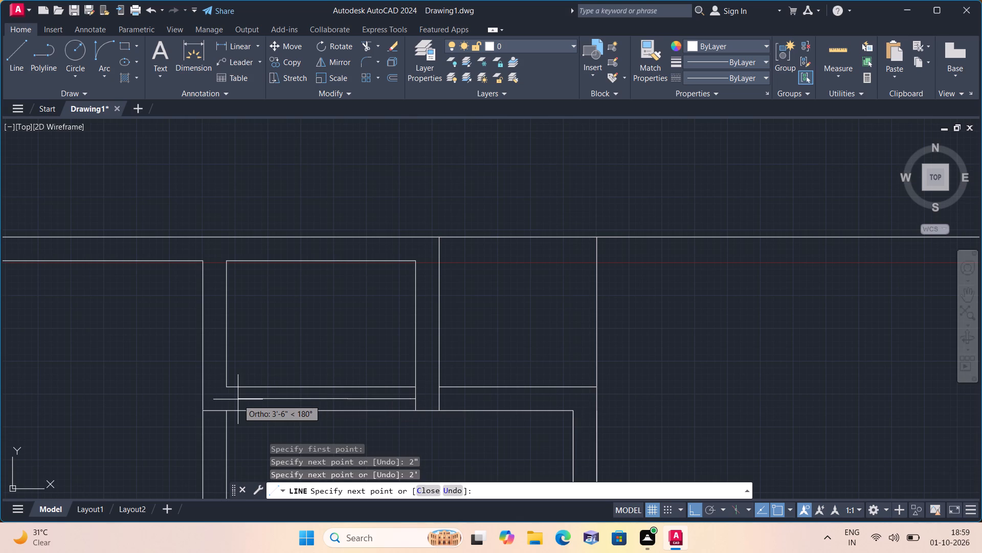
pyautogui.write('2"')
pyautogui.press('space')
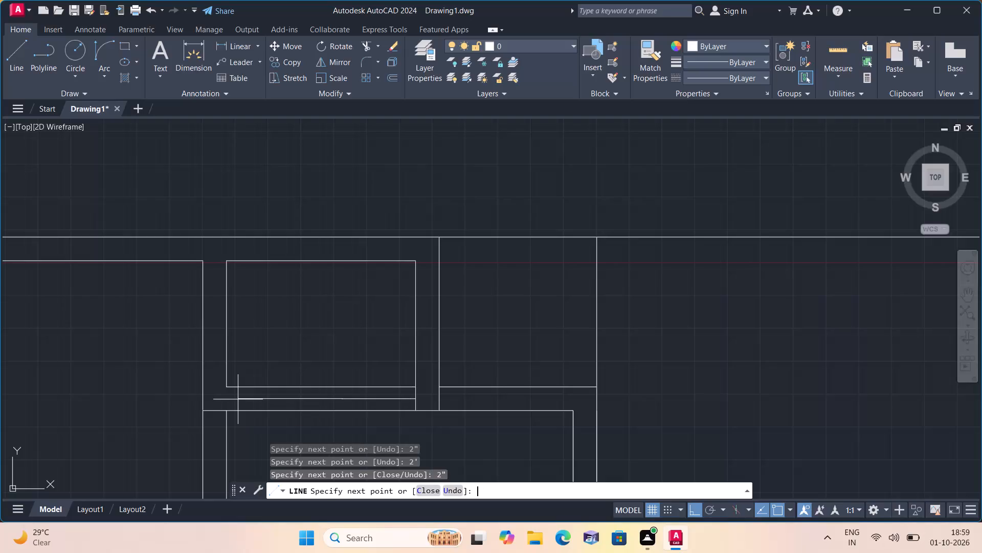
# Close the opening's left jamb with vertical lines from the last 2" segment's end up and down to both wall lines.
pyautogui.scroll(2, 321, 380)
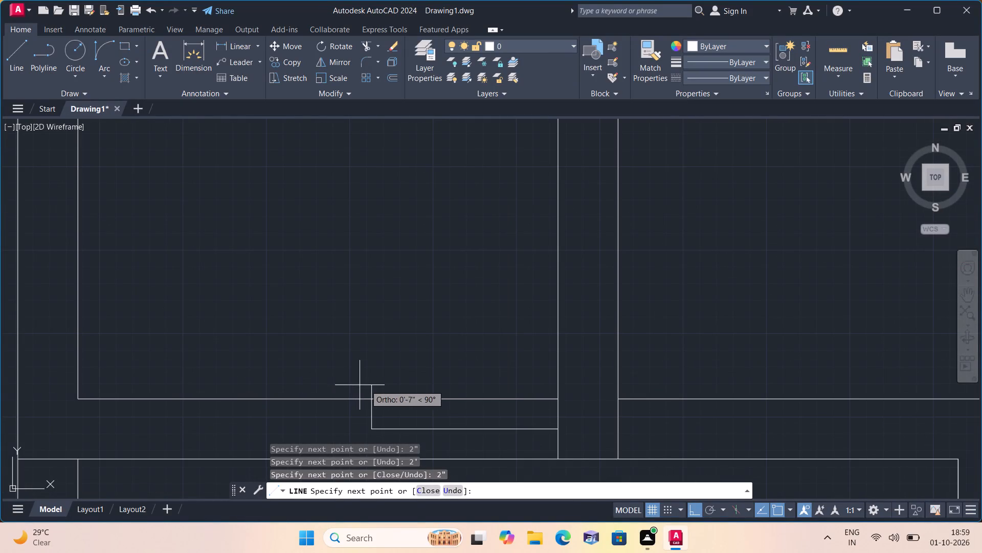
pyautogui.click(374, 399)
pyautogui.press('space')
pyautogui.moveTo(383, 413); pyautogui.dragTo(377, 337, button='middle')
pyautogui.press('space')
pyautogui.click(369, 353)
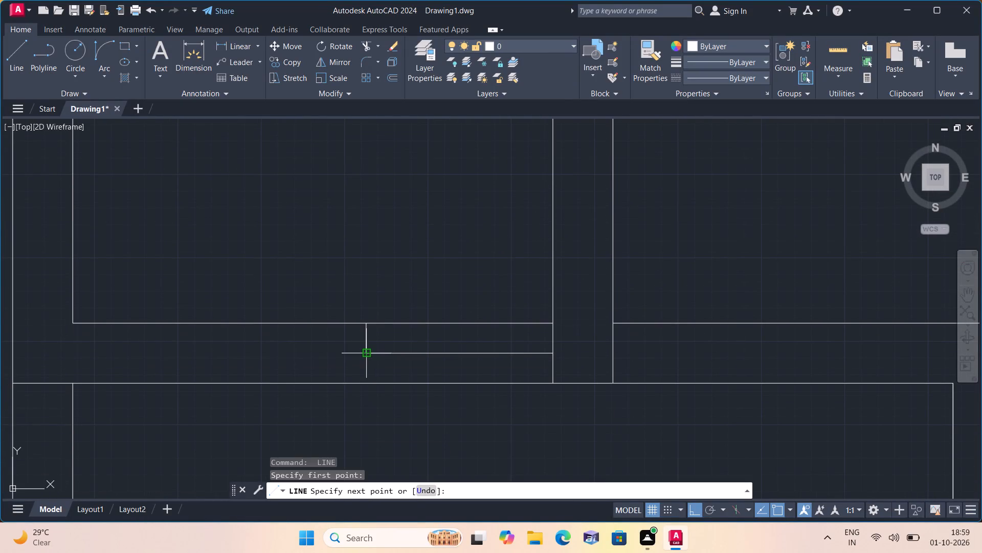
pyautogui.click(365, 383)
pyautogui.press('space')
# Erase the 2' middle segment between the two 2" jamb stubs below the small room.
pyautogui.click(420, 360)
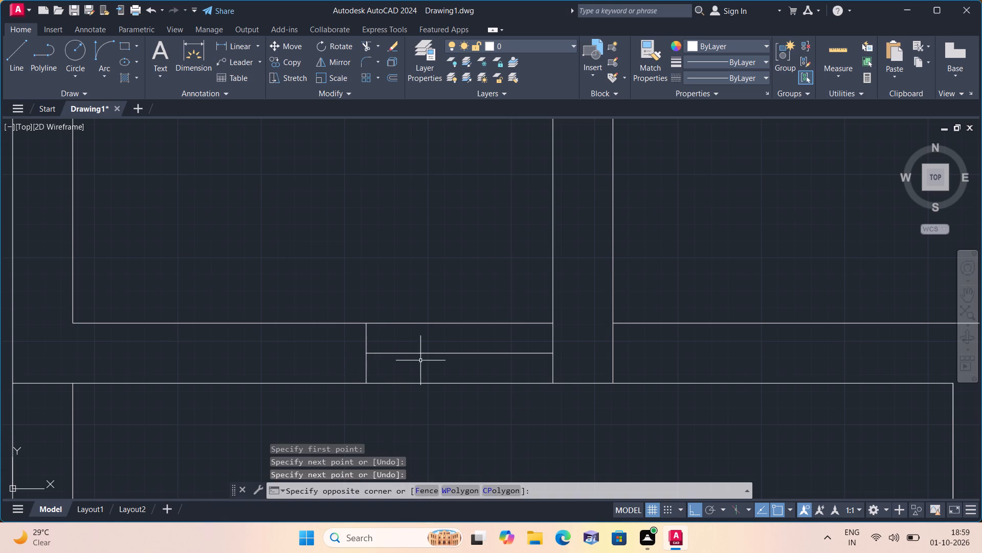
pyautogui.click(416, 350)
pyautogui.press('Delete')
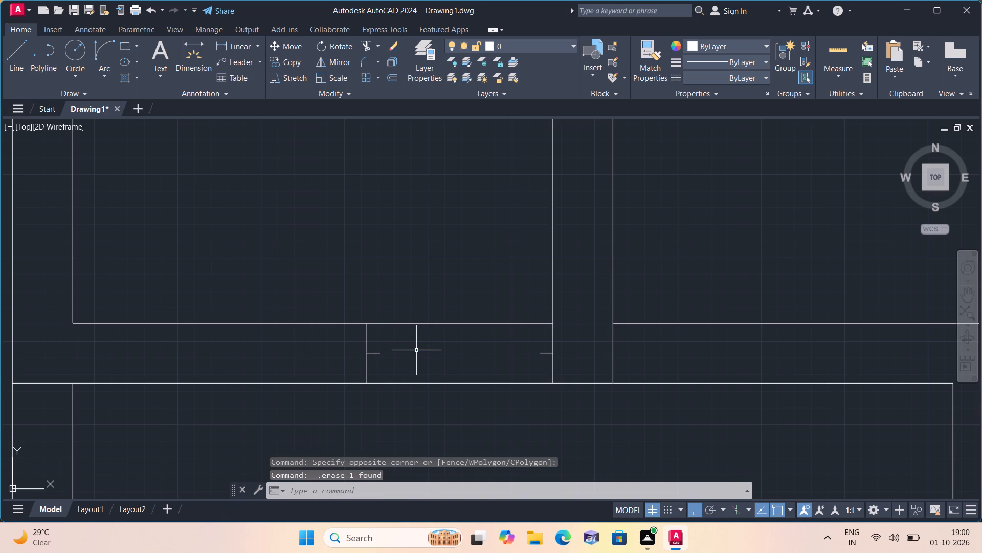
# Draw a 2' door leaf upward from the inner end of the opening's right jamb stub.
pyautogui.write('l')
pyautogui.press('space')
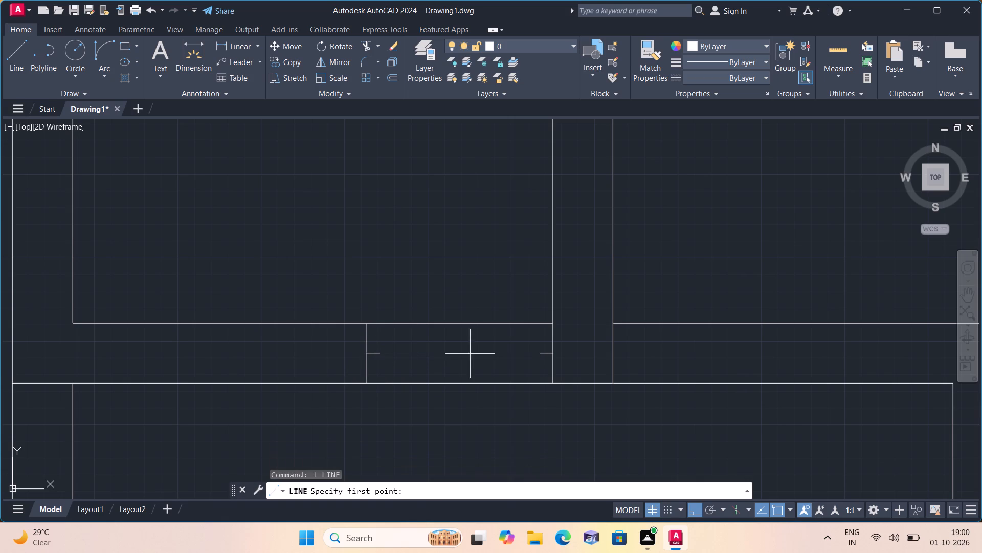
pyautogui.click(539, 354)
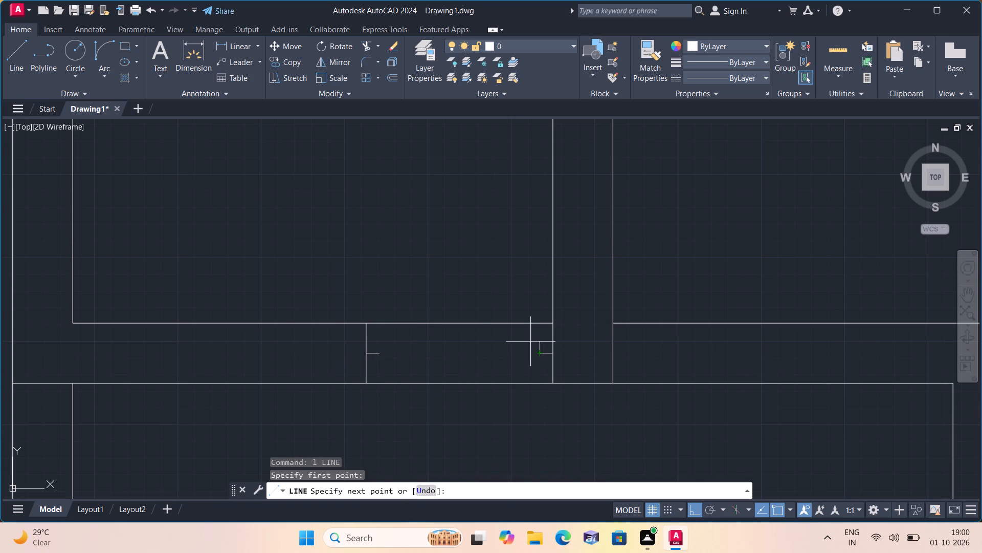
pyautogui.scroll(-2, 517, 265)
pyautogui.write("2'")
pyautogui.press('space')
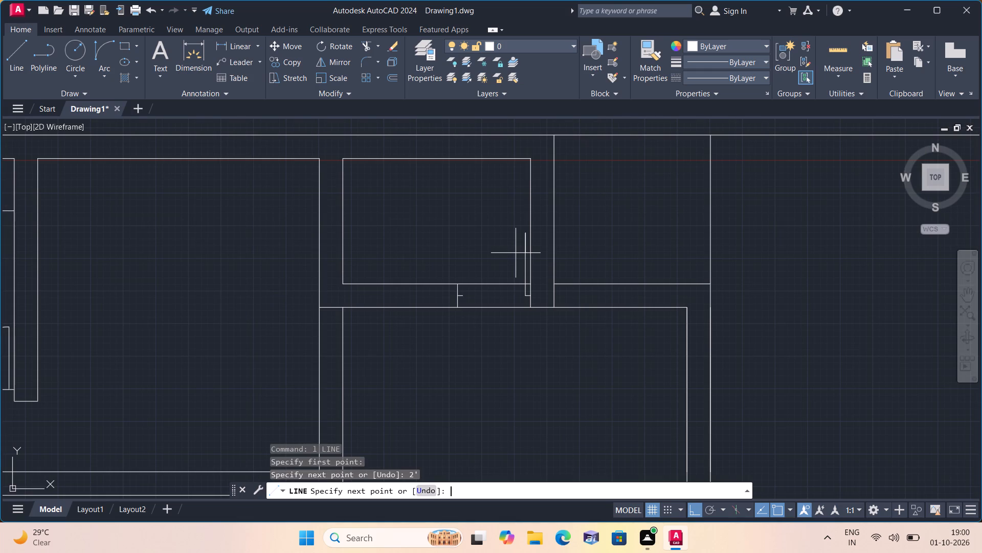
pyautogui.press('Escape')
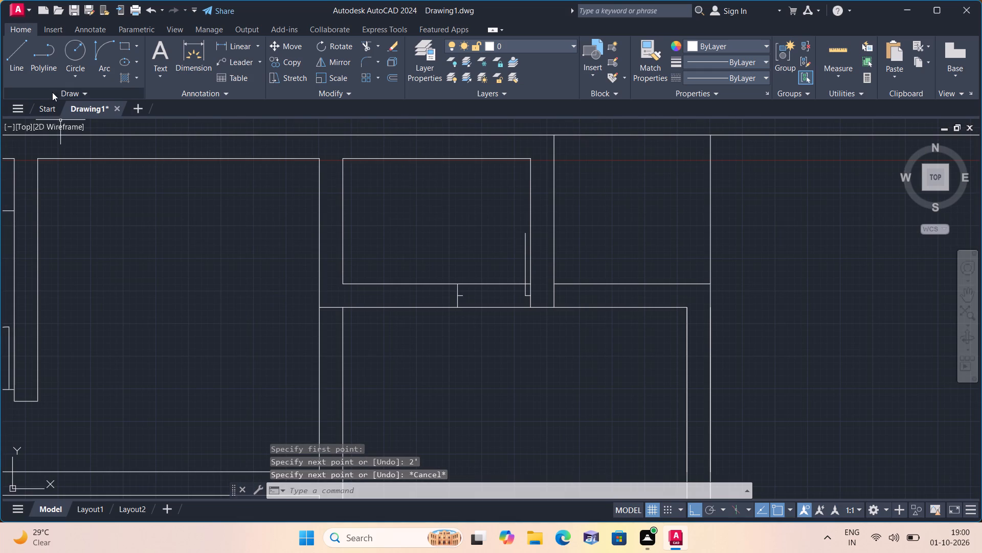
# Draw the door's swing arc by start, end and direction from the leaf's top end to the left jamb stub's inner end.
pyautogui.click(102, 75)
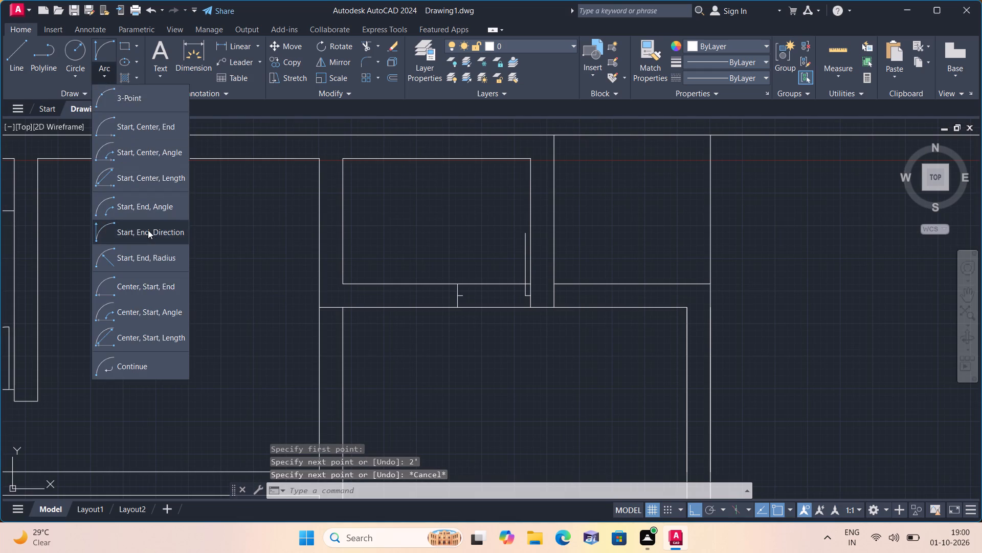
pyautogui.click(148, 230)
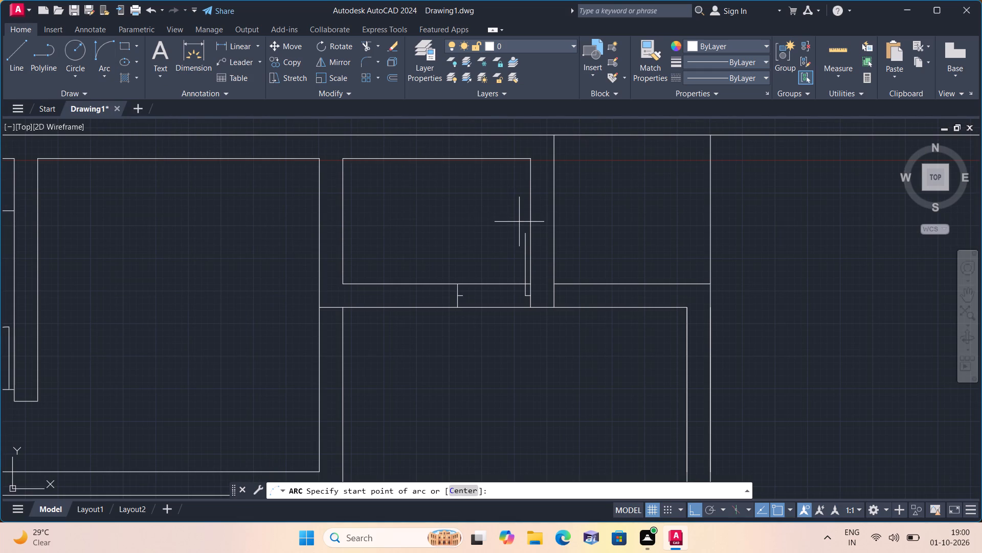
pyautogui.click(523, 231)
pyautogui.scroll(1, 472, 305)
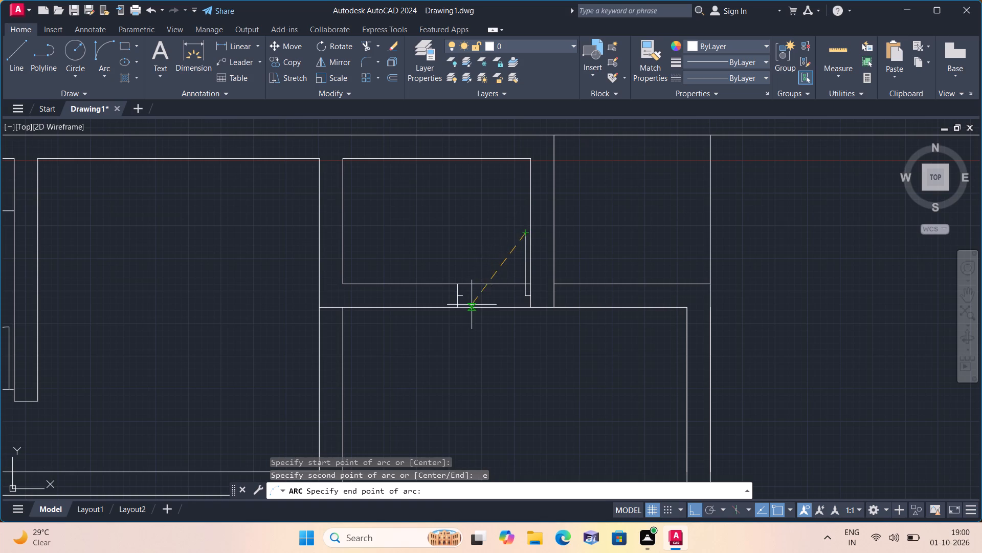
pyautogui.scroll(3, 472, 305)
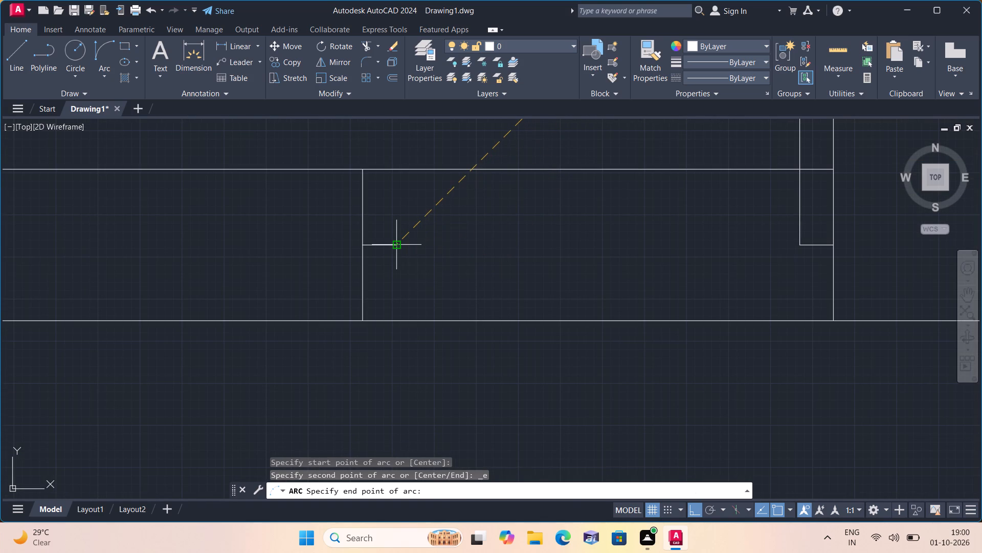
pyautogui.click(393, 245)
pyautogui.click(327, 187)
# Look over the whole floor plan to examine the finished door and the rooms that still need openings.
pyautogui.scroll(-3, 327, 187)
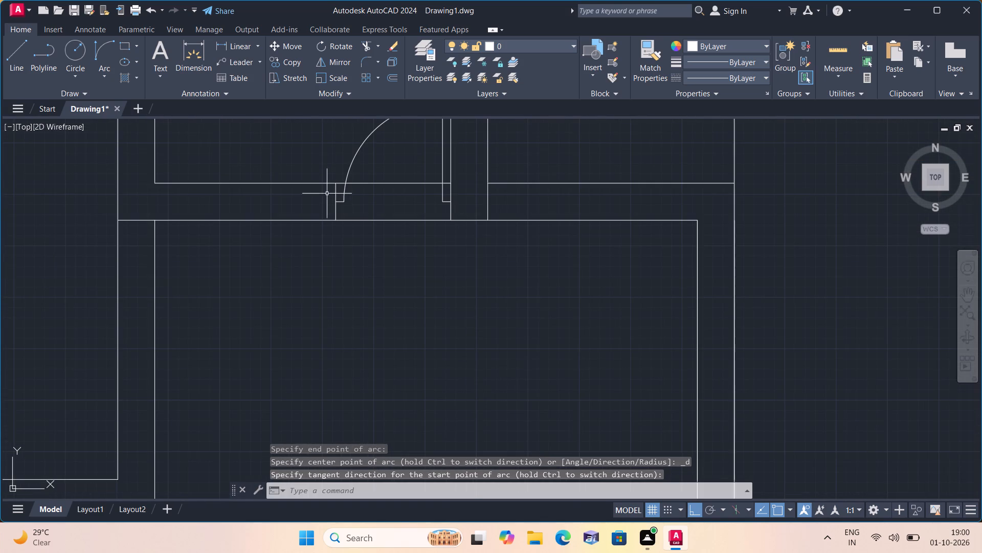
pyautogui.scroll(-3, 329, 202)
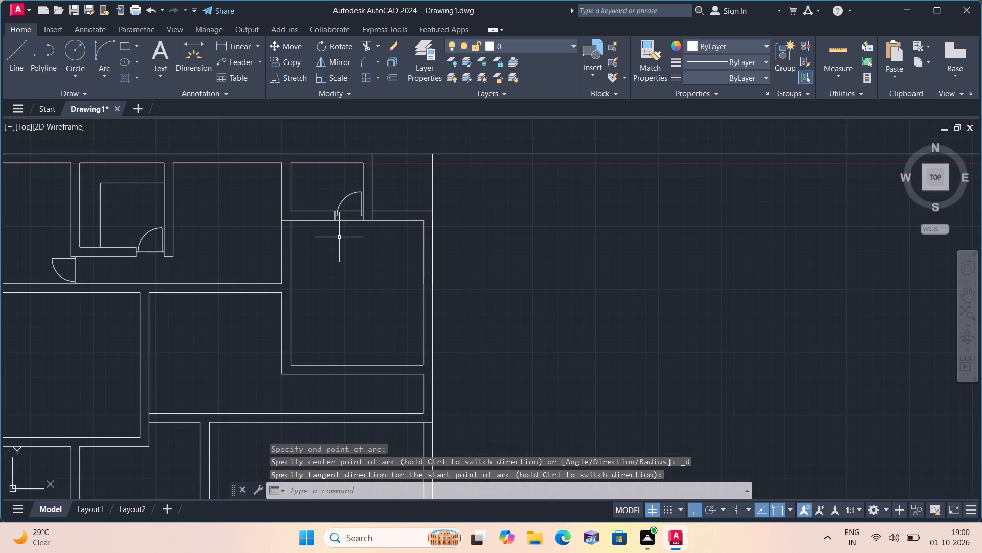
pyautogui.scroll(-1, 339, 237)
pyautogui.scroll(2, 339, 237)
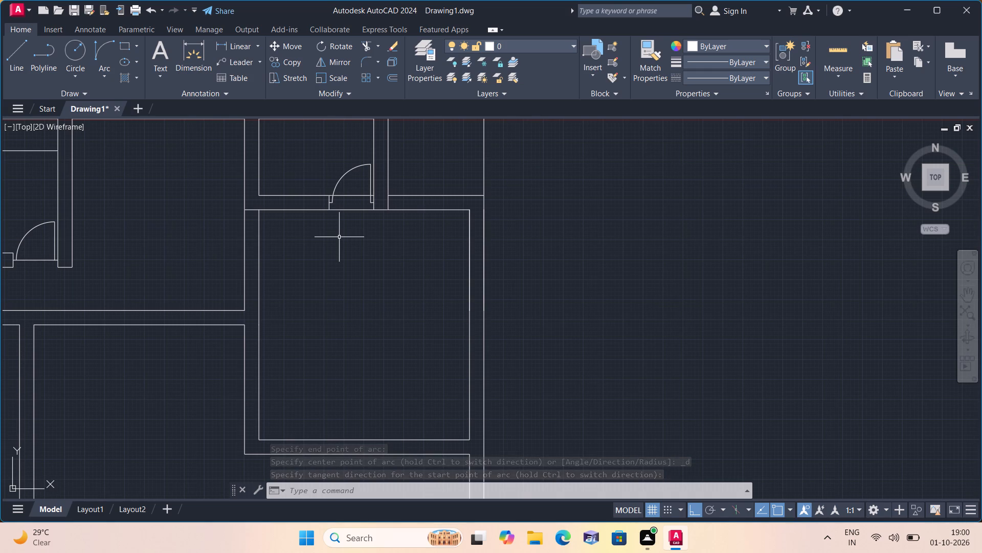
pyautogui.scroll(-1, 339, 237)
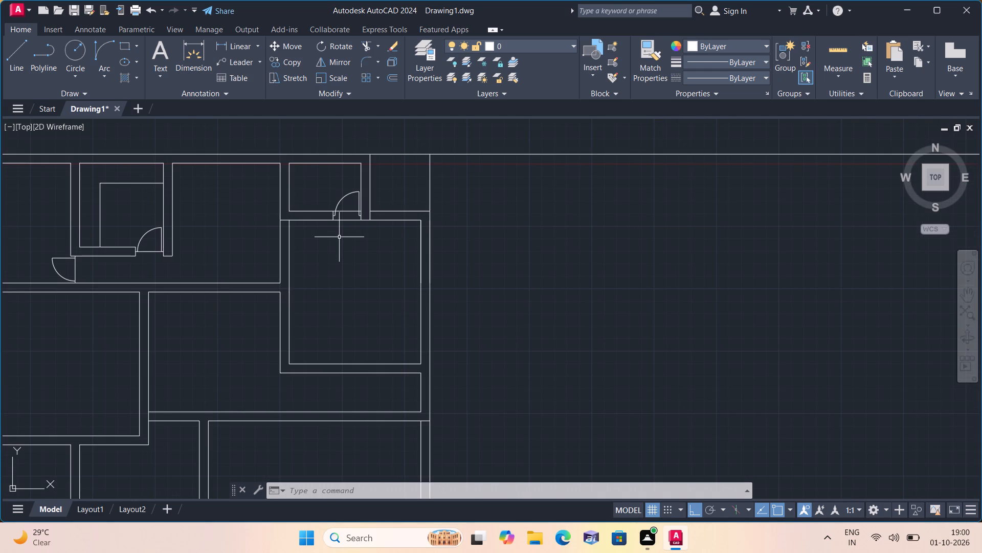
pyautogui.scroll(-2, 339, 237)
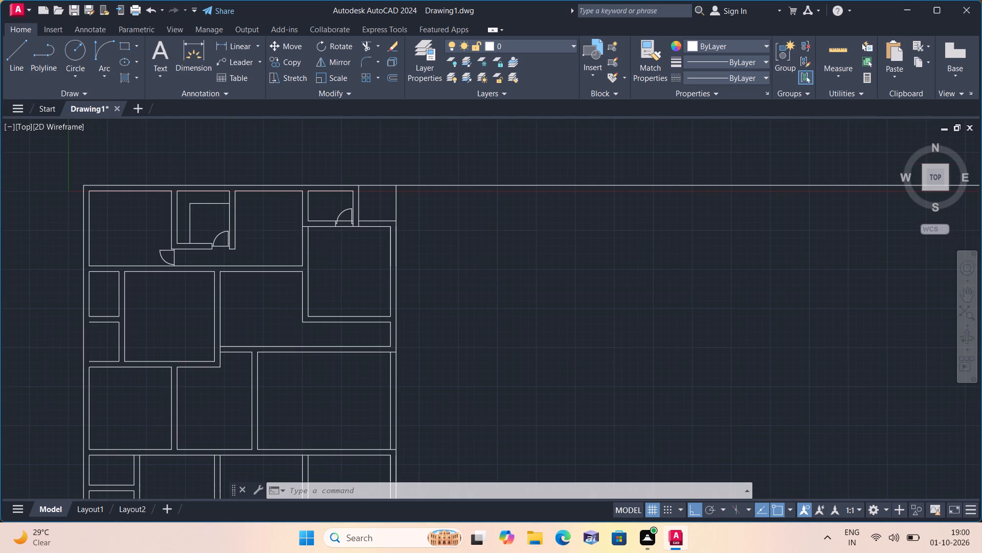
pyautogui.scroll(1, 339, 237)
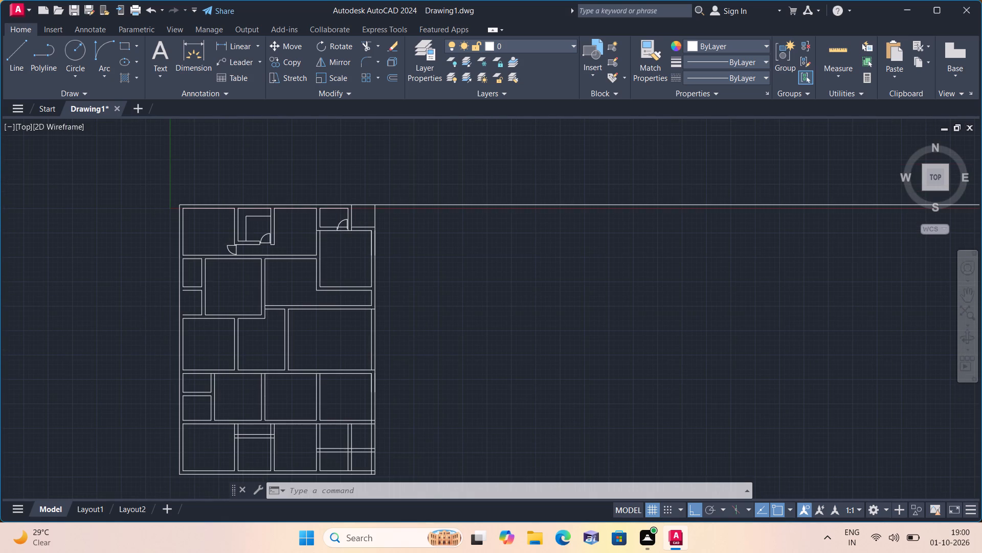
pyautogui.scroll(-1, 375, 223)
pyautogui.scroll(3, 339, 212)
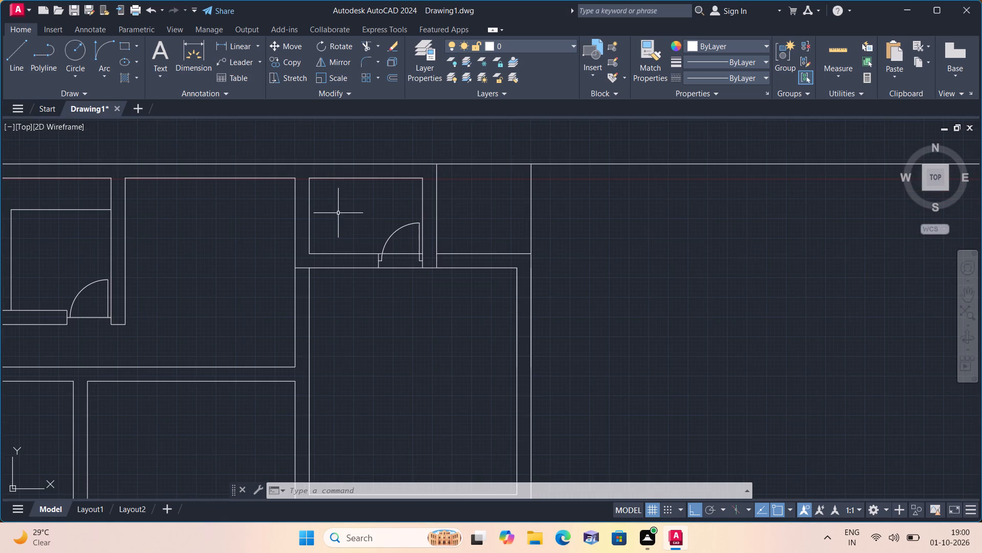
# Draw 2", 2' and 2" line segments rightward from the midpoint of the short vertical line below the upper-right corner room's lower-left corner.
pyautogui.moveTo(364, 223); pyautogui.dragTo(372, 258, button='middle')
pyautogui.scroll(1, 372, 259)
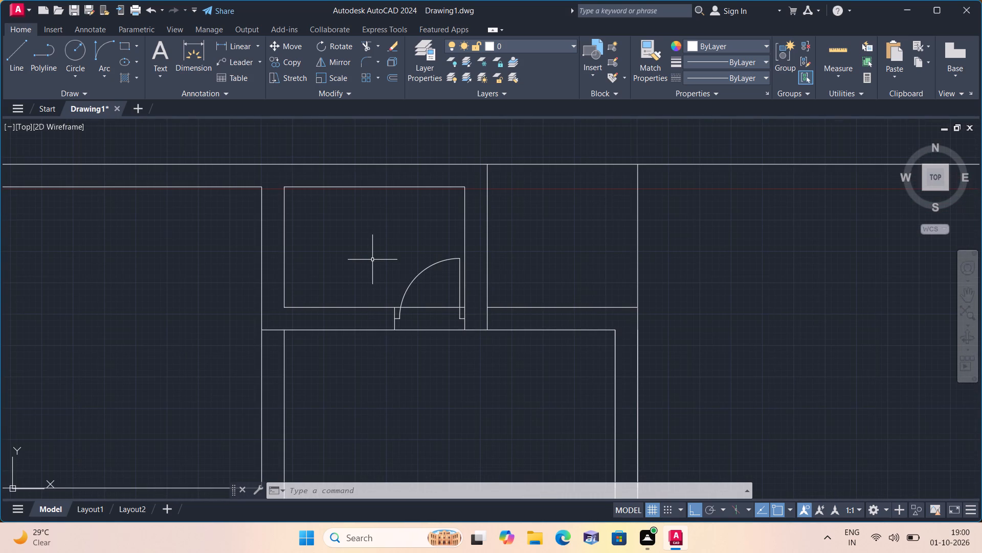
pyautogui.press('l')
pyautogui.press('space')
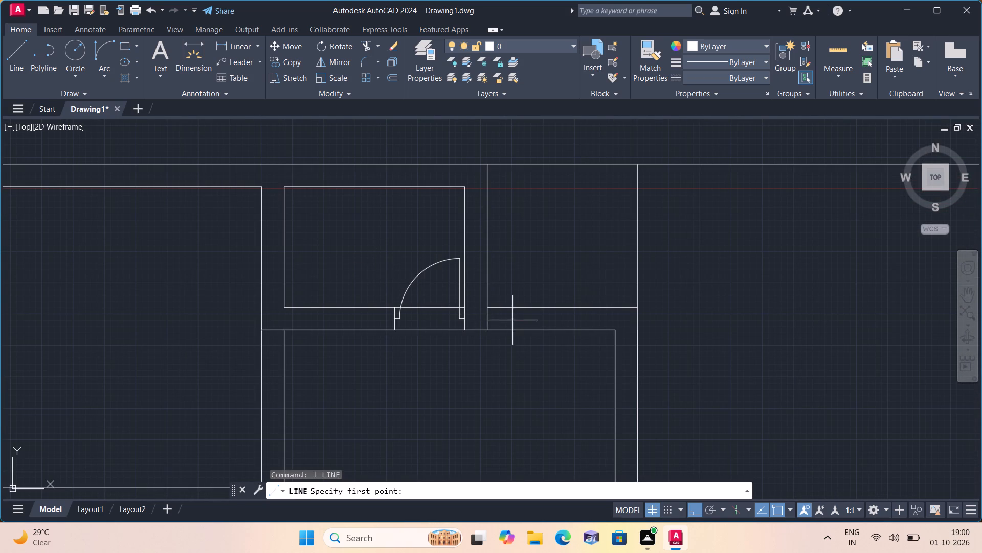
pyautogui.click(487, 317)
pyautogui.write('2"')
pyautogui.press('space')
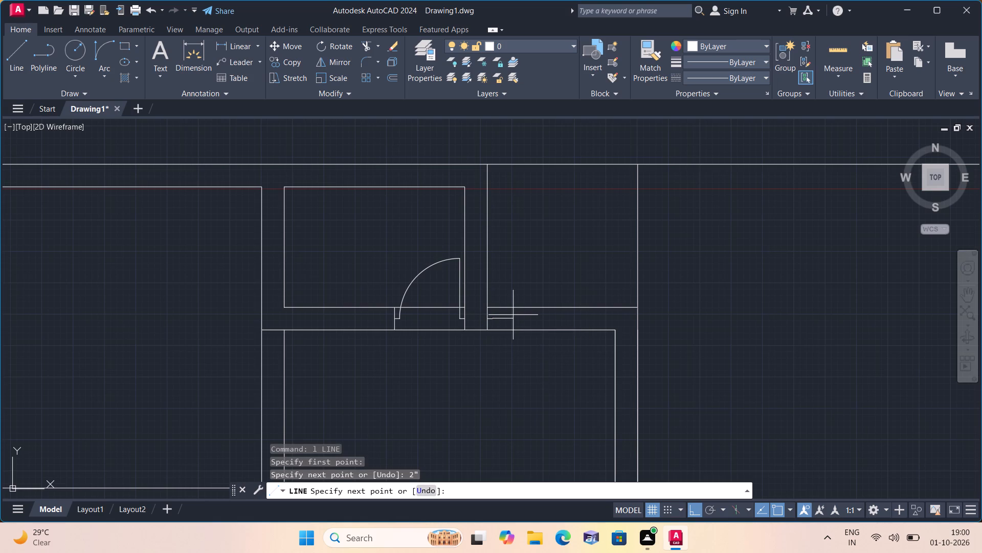
pyautogui.write("2'")
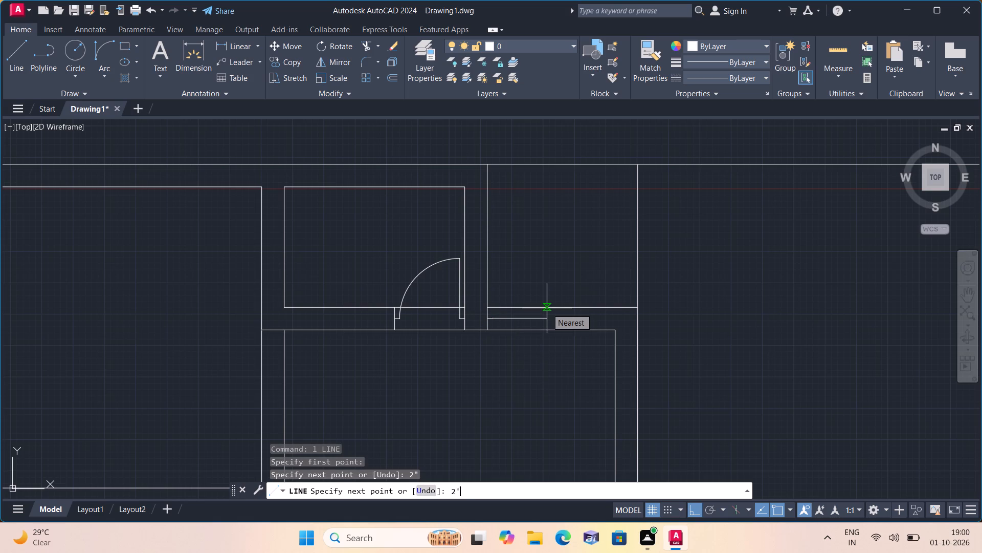
pyautogui.press('space')
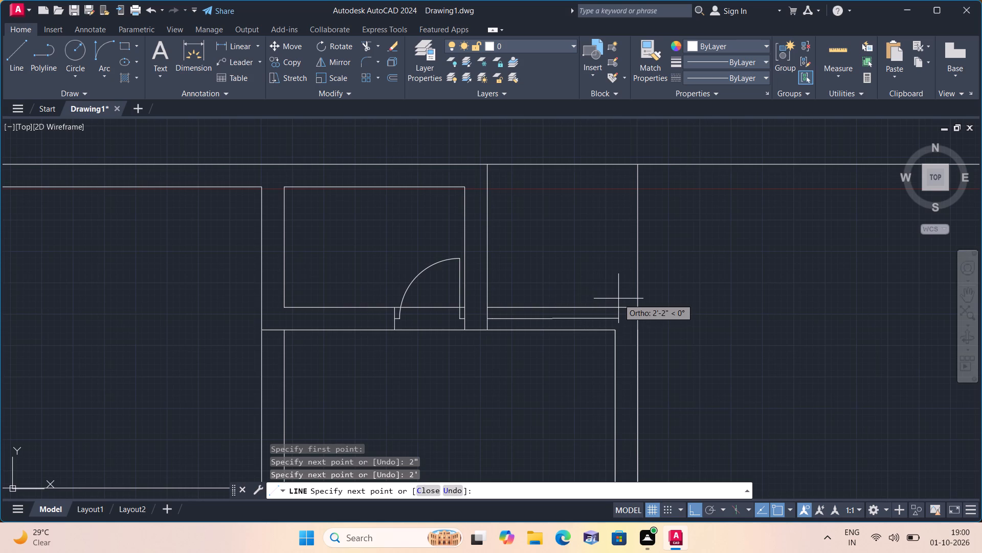
pyautogui.write('2"')
pyautogui.press('space')
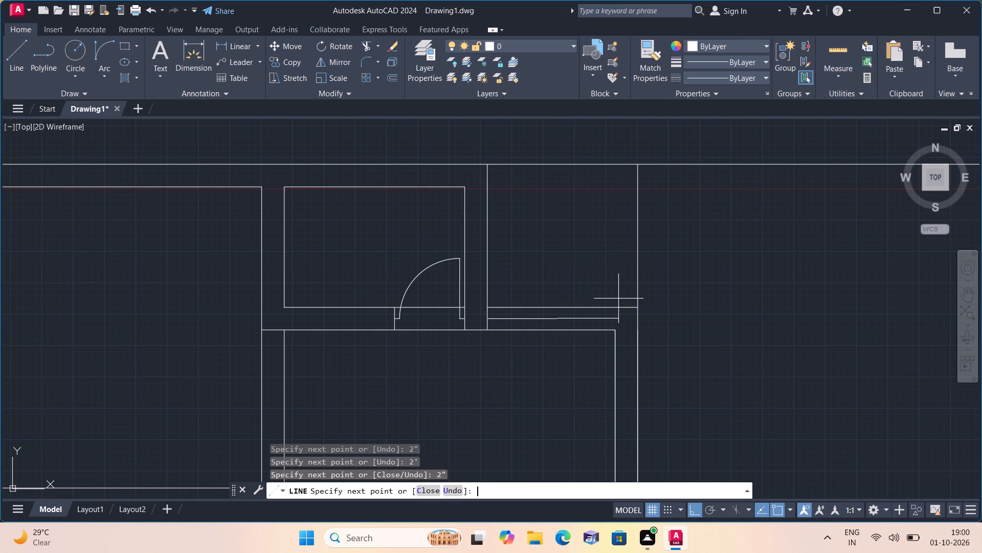
# Close the new opening's right jamb with vertical lines from the last 2" segment's end up and down to both wall lines.
pyautogui.scroll(2, 592, 301)
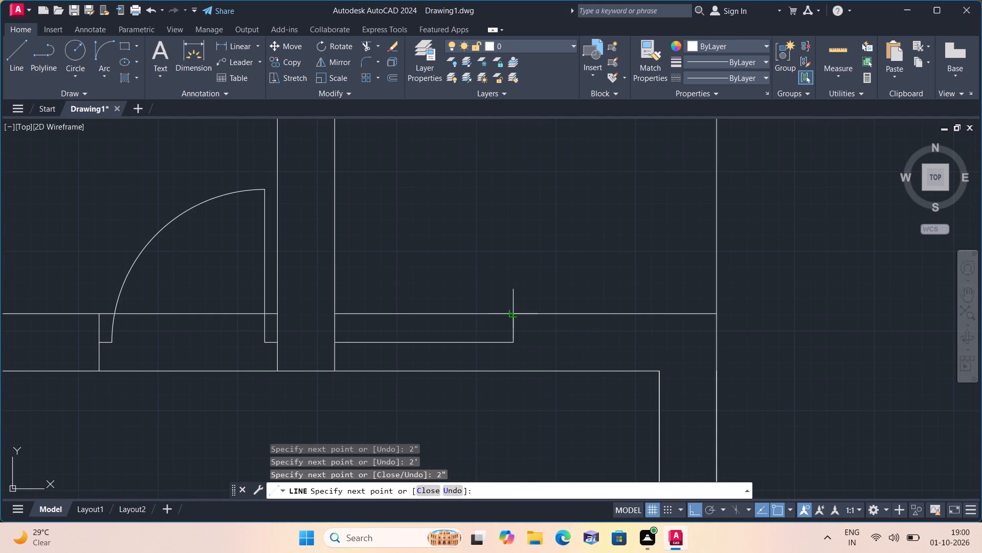
pyautogui.click(511, 312)
pyautogui.press('space')
pyautogui.press('space')
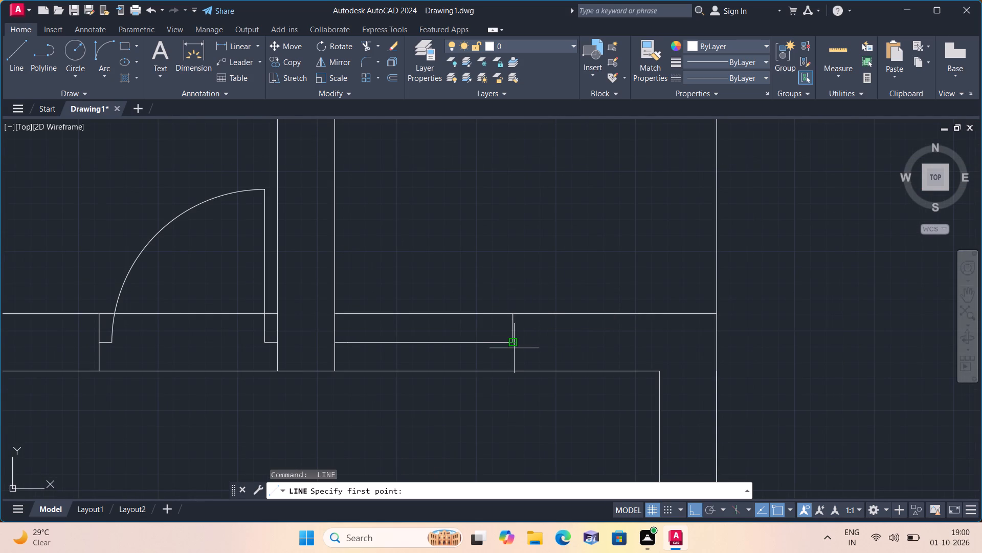
pyautogui.click(514, 344)
pyautogui.click(515, 370)
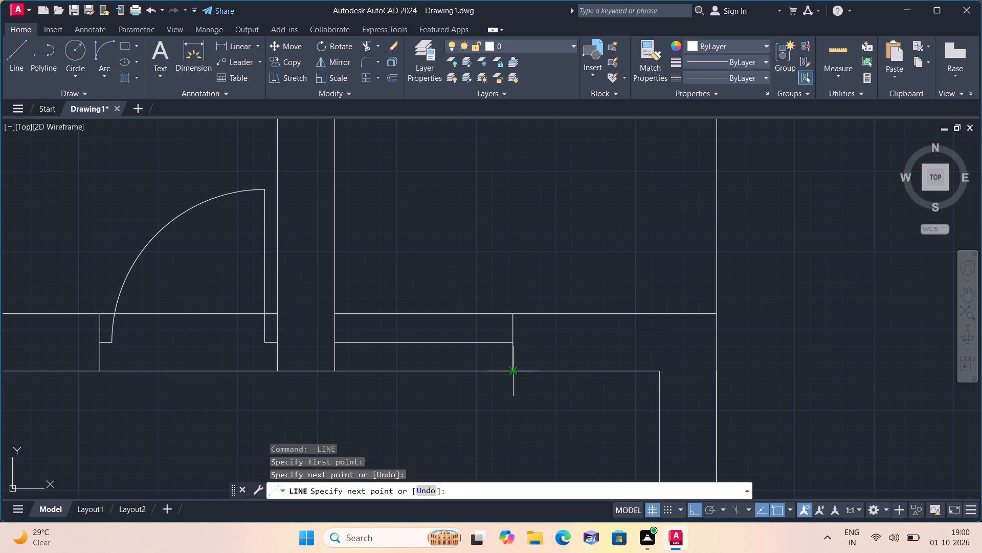
pyautogui.press('space')
# Erase the 2' middle segment between the two 2" jamb stubs below the upper-right corner room.
pyautogui.click(501, 357)
pyautogui.click(452, 334)
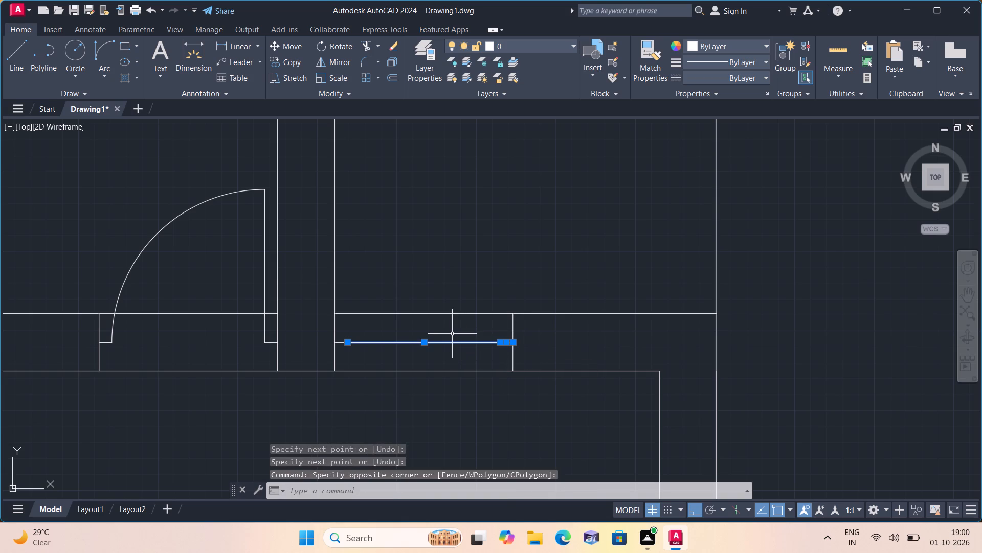
pyautogui.press('Escape')
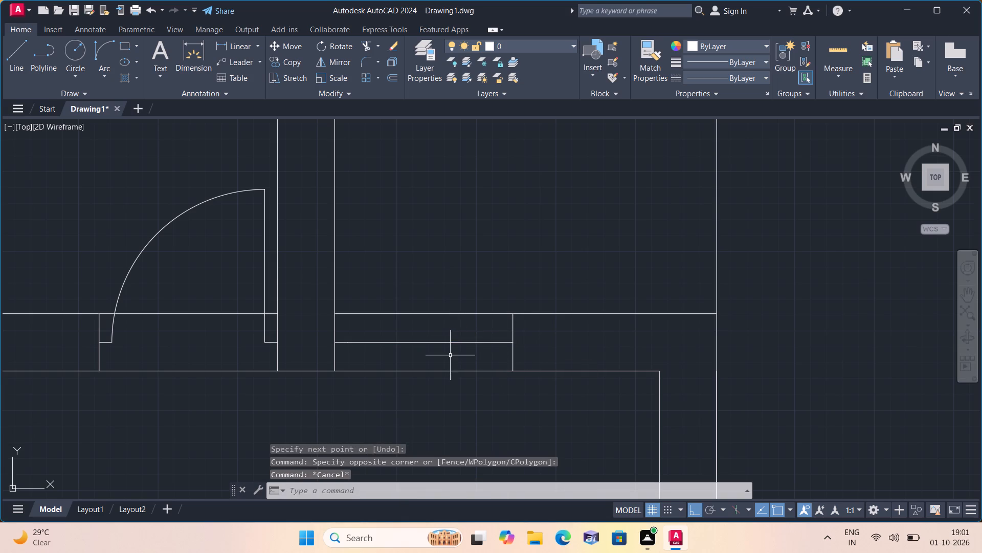
pyautogui.click(450, 355)
pyautogui.click(441, 335)
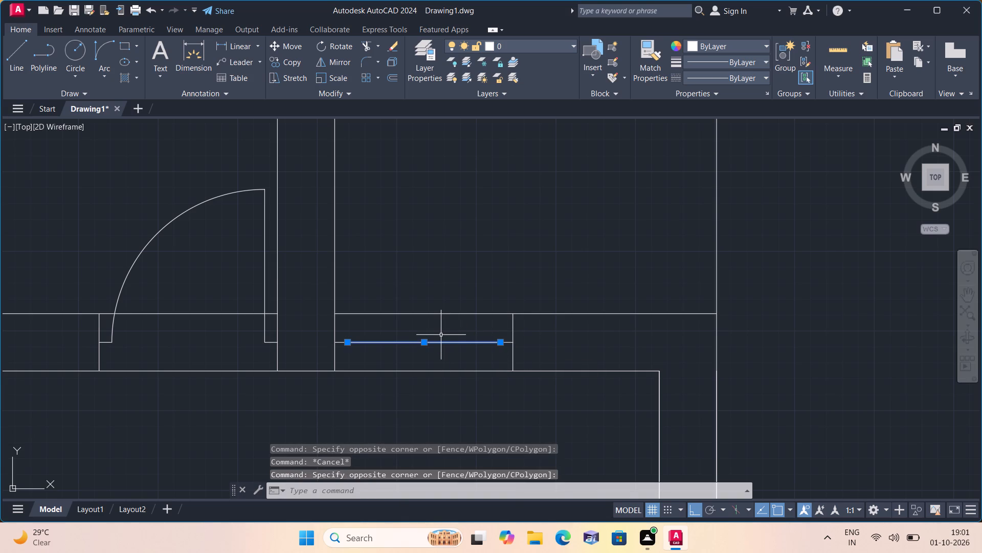
pyautogui.press('Delete')
pyautogui.scroll(-1, 441, 335)
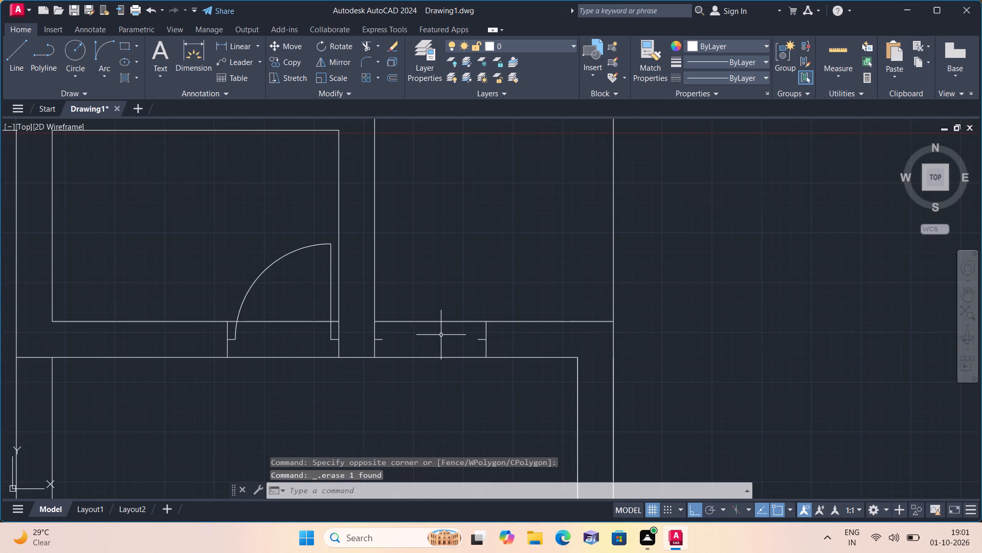
# Draw a 2' door leaf line straight up from the inner end of the left jamb stub in the open doorway.
pyautogui.write('l')
pyautogui.press('space')
pyautogui.scroll(3, 377, 338)
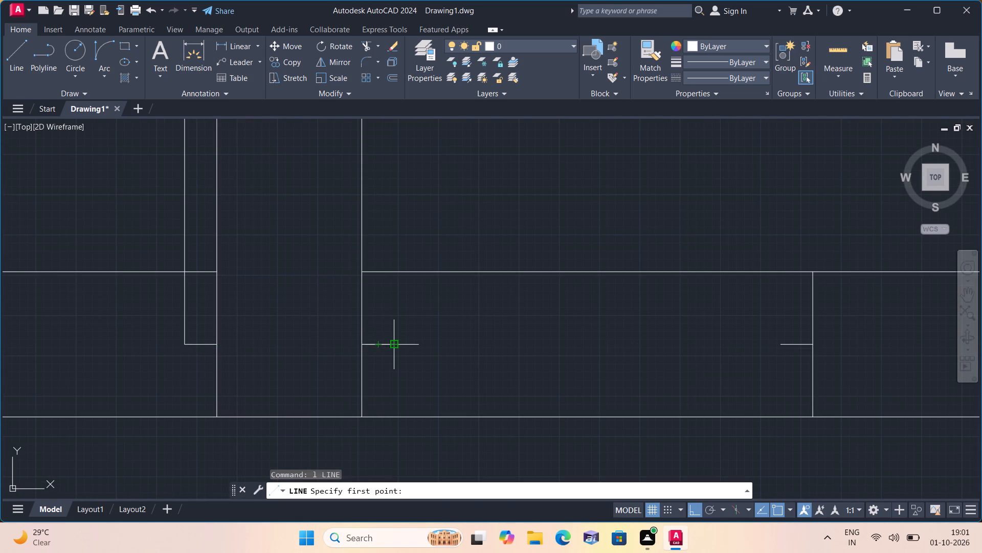
pyautogui.click(391, 345)
pyautogui.scroll(-6, 435, 233)
pyautogui.moveTo(438, 205); pyautogui.dragTo(487, 311, button='middle')
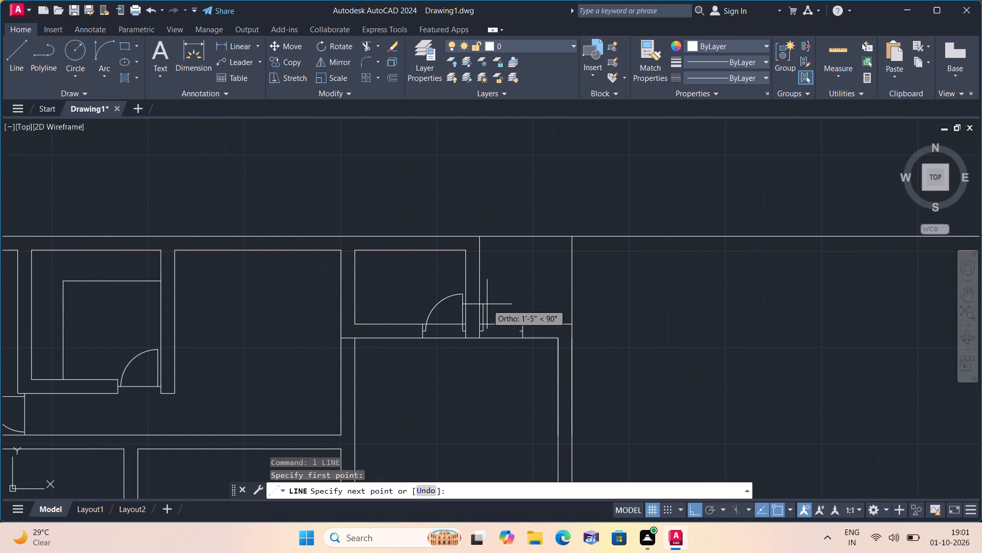
pyautogui.write("2'")
pyautogui.press('space')
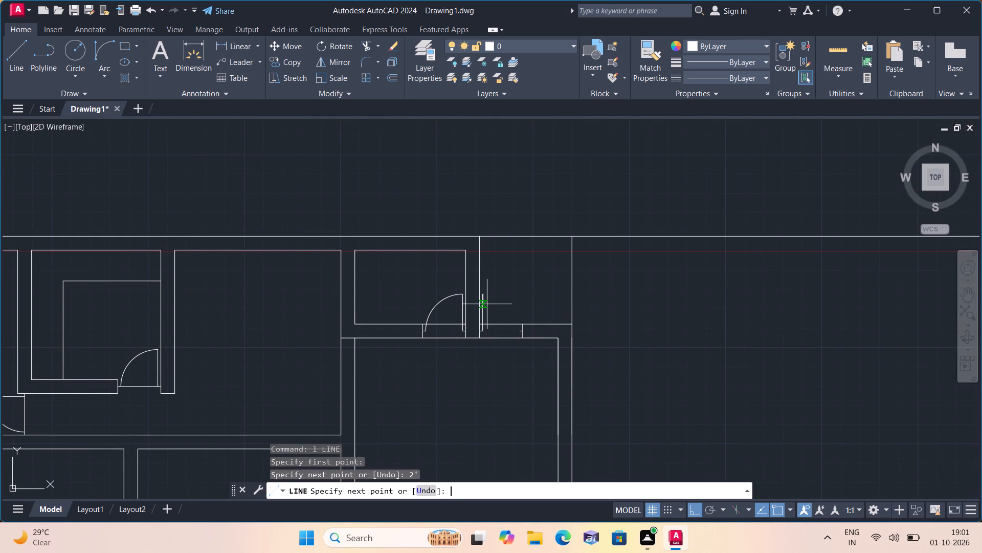
pyautogui.press('Escape')
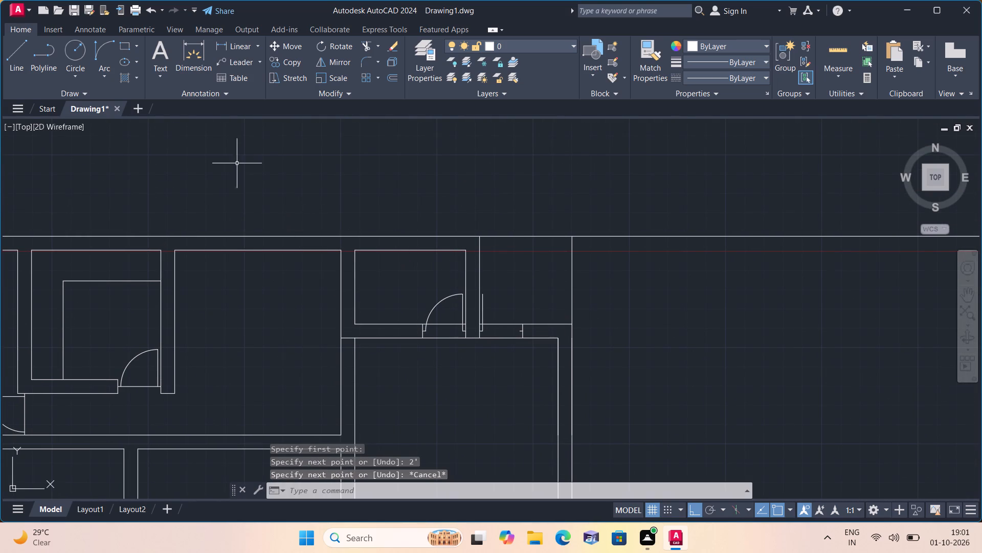
# Draw a Start, End, Direction arc from the top of the new door leaf to the right jamb stub as its swing.
pyautogui.click(101, 79)
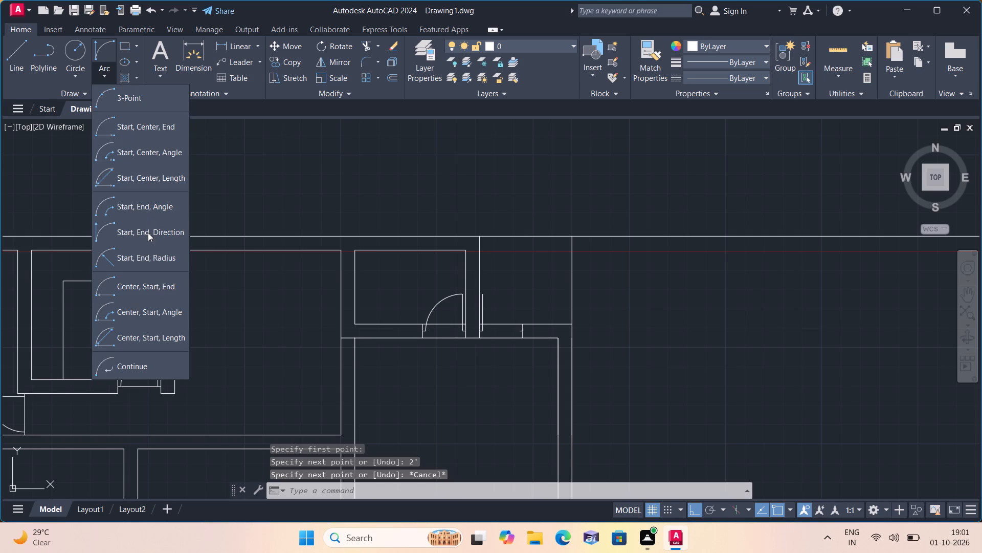
pyautogui.click(148, 232)
pyautogui.scroll(2, 417, 311)
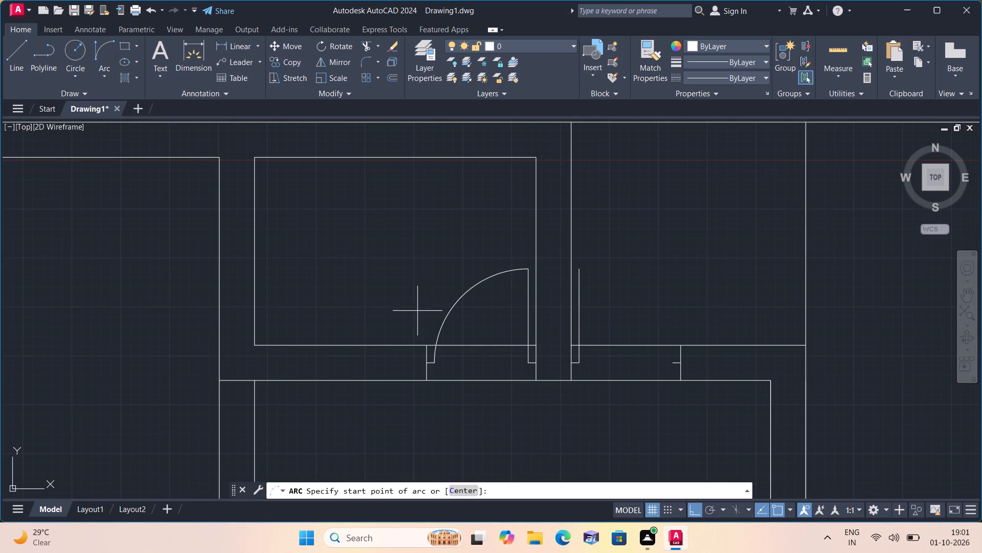
pyautogui.click(576, 265)
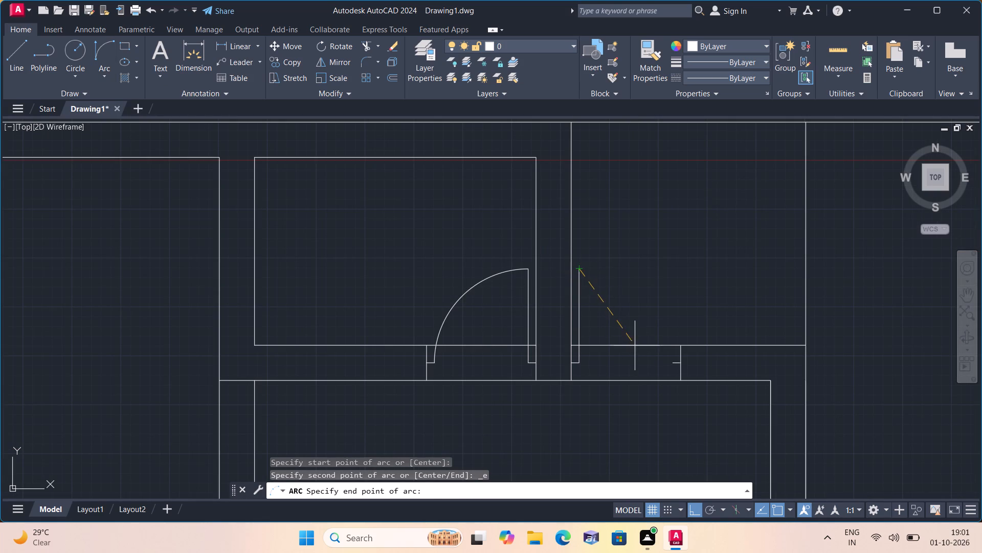
pyautogui.click(671, 363)
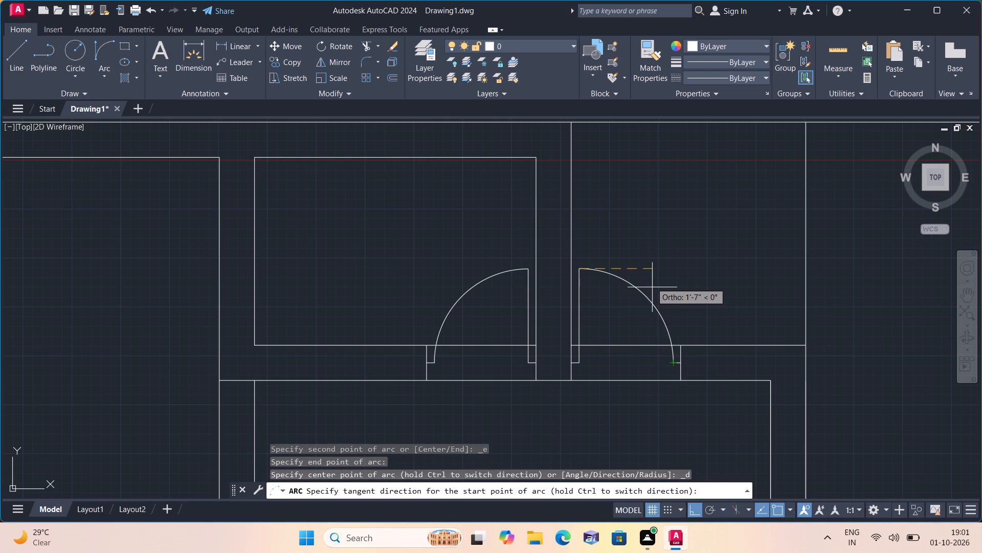
pyautogui.click(651, 282)
# Draw consecutive 2", 2' and 2" line segments down the vertical wall's centre, starting at the midpoint of its top beside the large right-hand room.
pyautogui.scroll(-3, 651, 282)
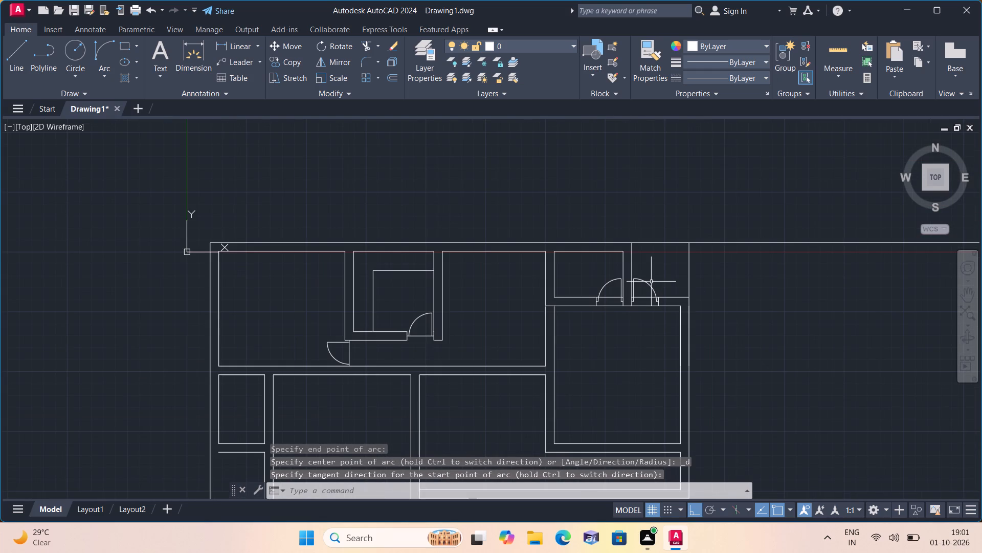
pyautogui.scroll(-2, 651, 282)
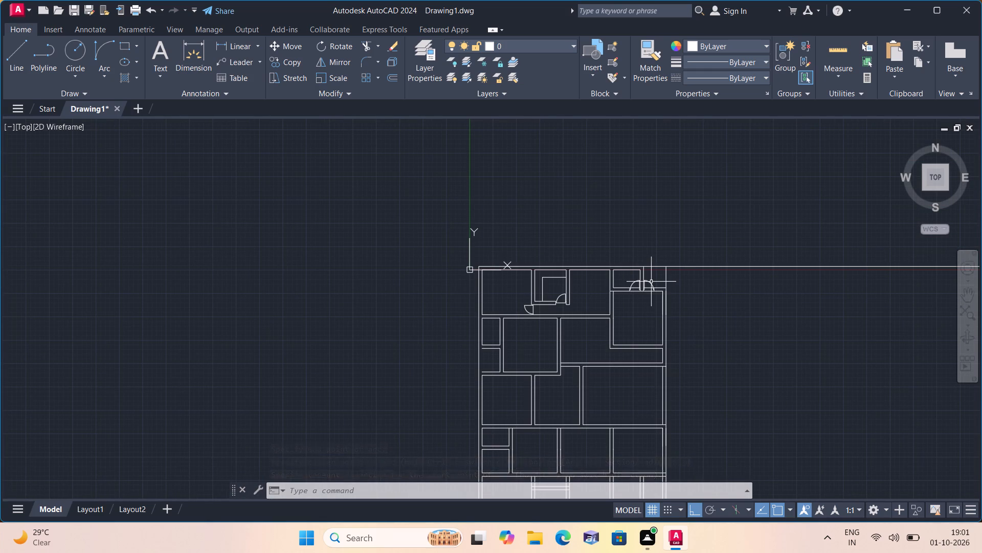
pyautogui.scroll(3, 613, 307)
pyautogui.scroll(2, 589, 243)
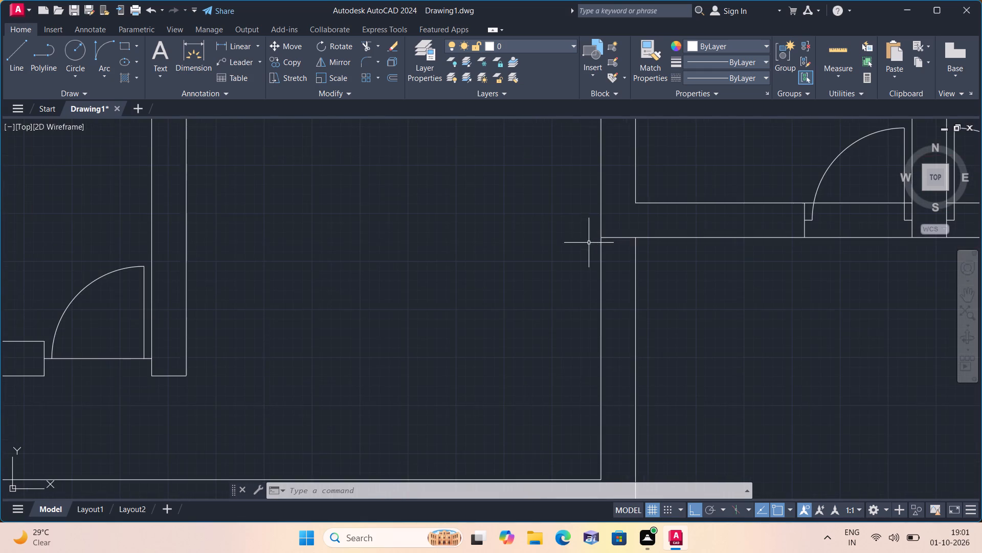
pyautogui.scroll(1, 631, 245)
pyautogui.moveTo(631, 245); pyautogui.dragTo(627, 287, button='middle')
pyautogui.scroll(-2, 627, 291)
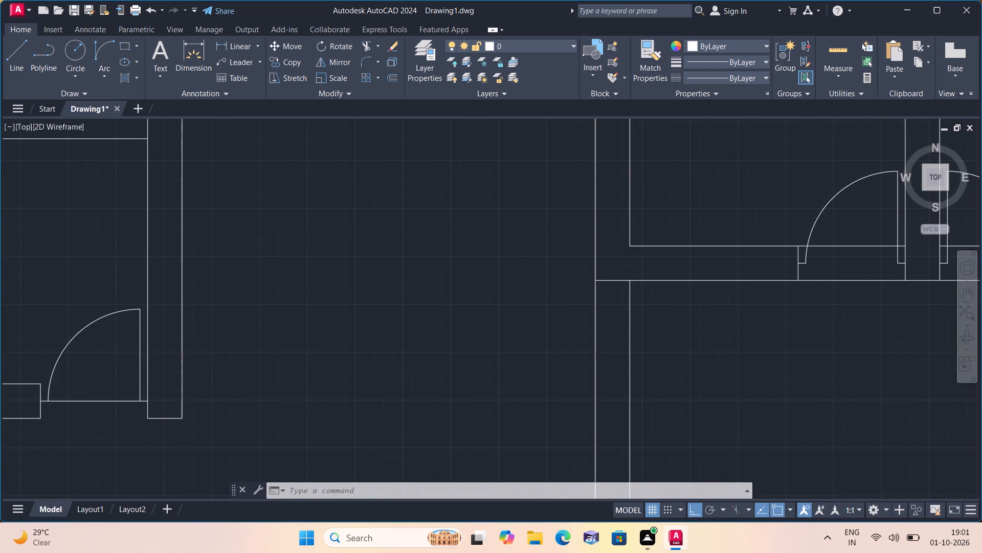
pyautogui.write('l')
pyautogui.press('space')
pyautogui.scroll(1, 620, 279)
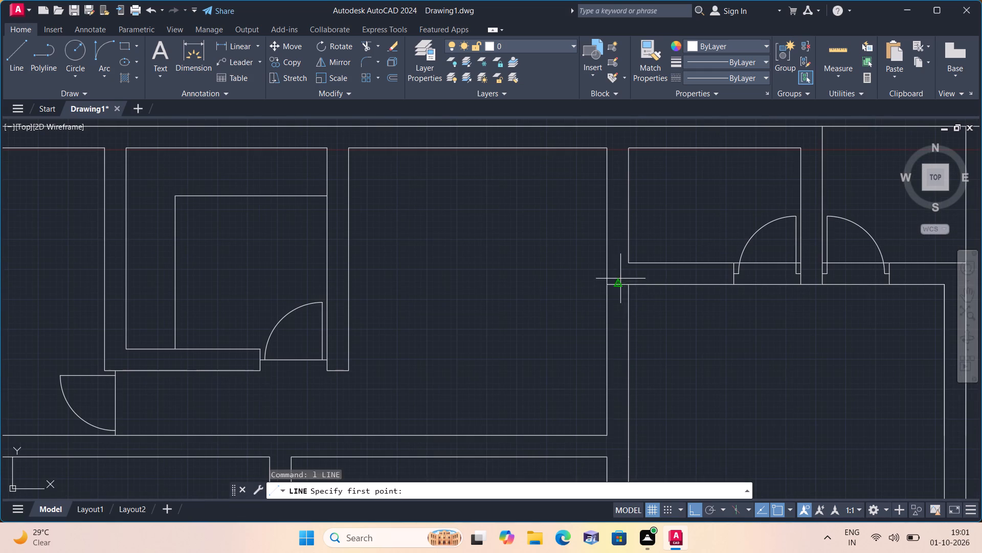
pyautogui.scroll(1, 620, 279)
pyautogui.click(612, 296)
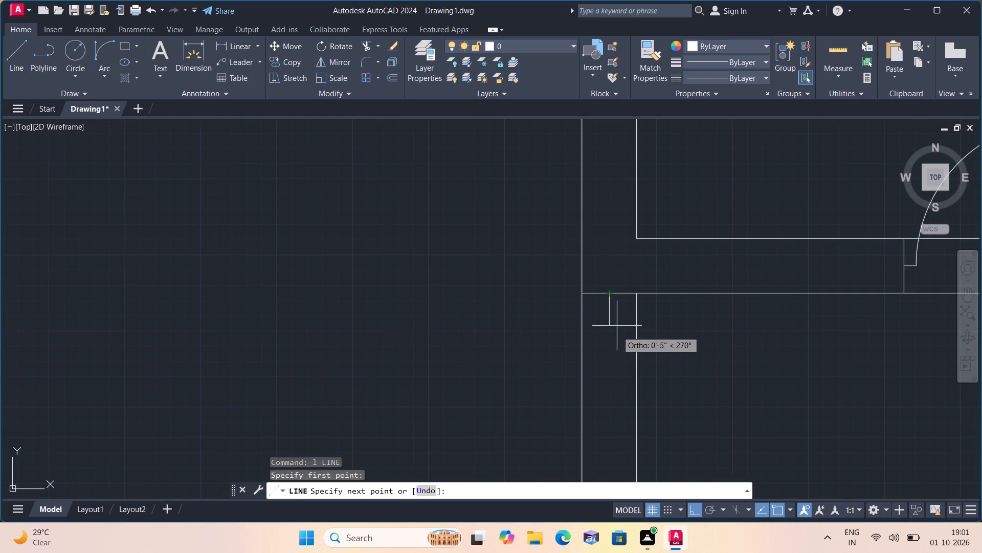
pyautogui.scroll(-2, 618, 335)
pyautogui.press('2')
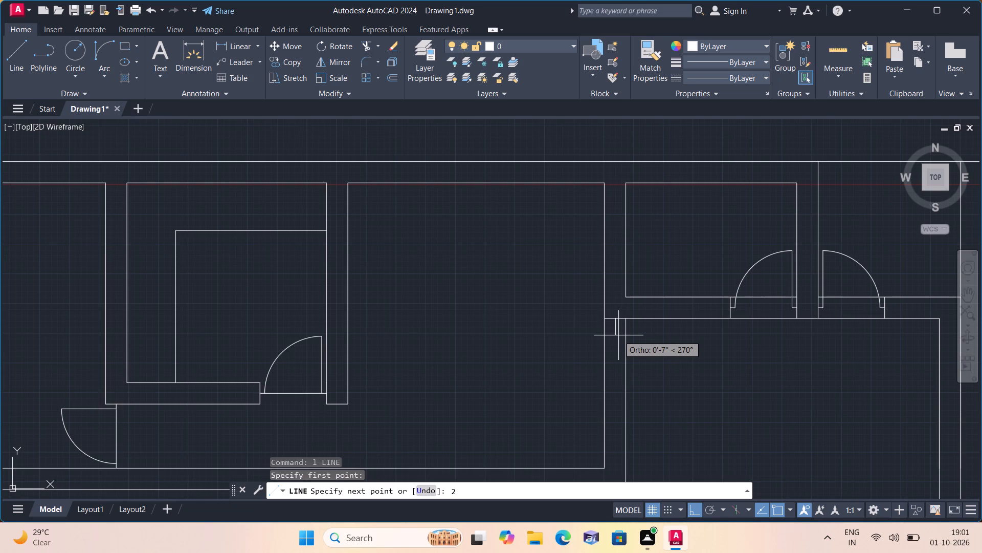
pyautogui.hotkey('shift', '"')
pyautogui.press('space')
pyautogui.scroll(-1, 612, 391)
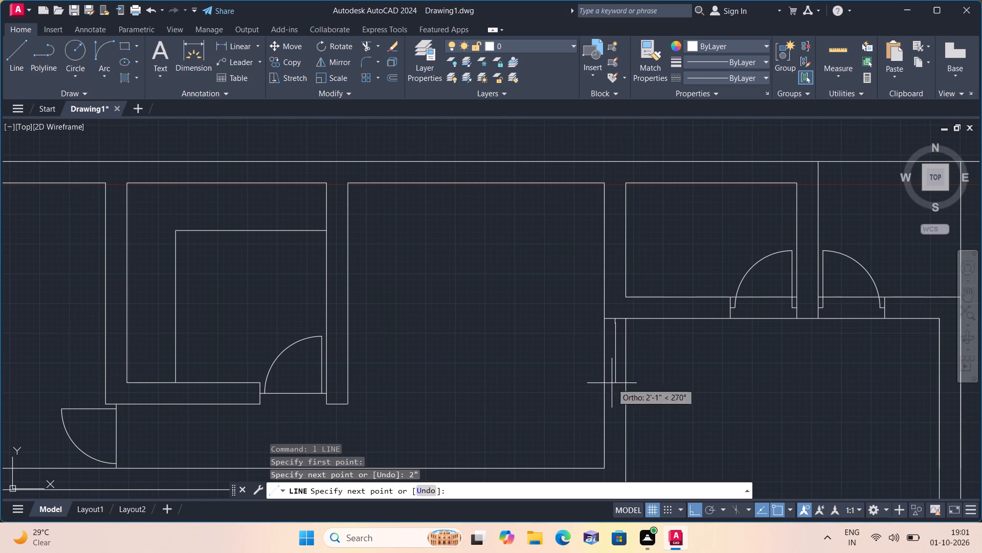
pyautogui.write("2'")
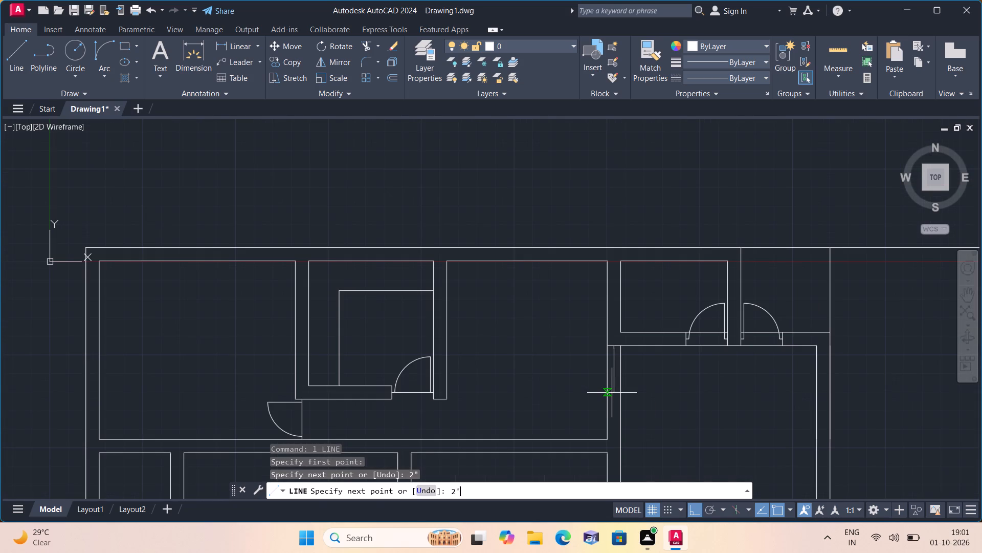
pyautogui.press('space')
pyautogui.press('2')
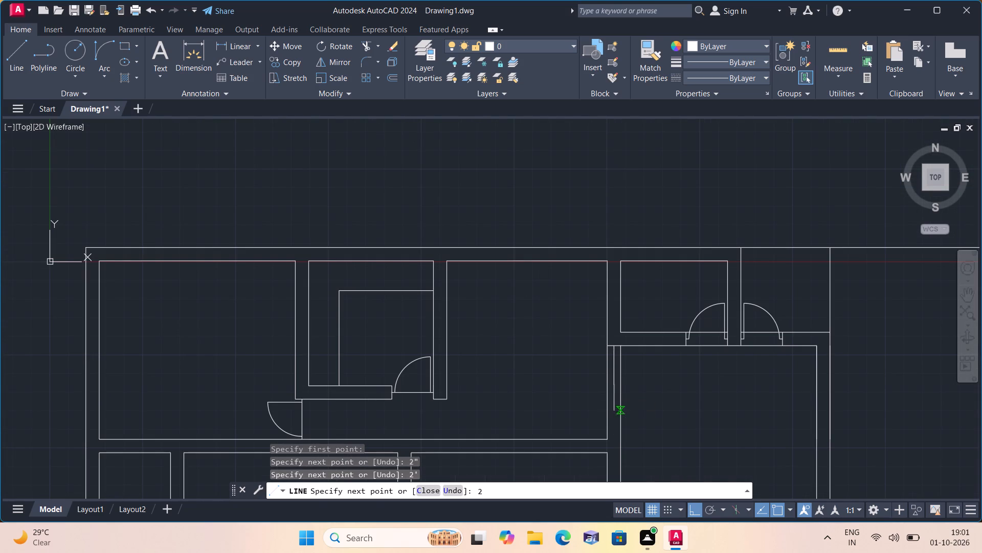
pyautogui.hotkey('shift', '"')
pyautogui.press('space')
# Close the lower side of the opening with lines from the centreline's bottom end to both faces of the vertical wall.
pyautogui.scroll(4, 618, 384)
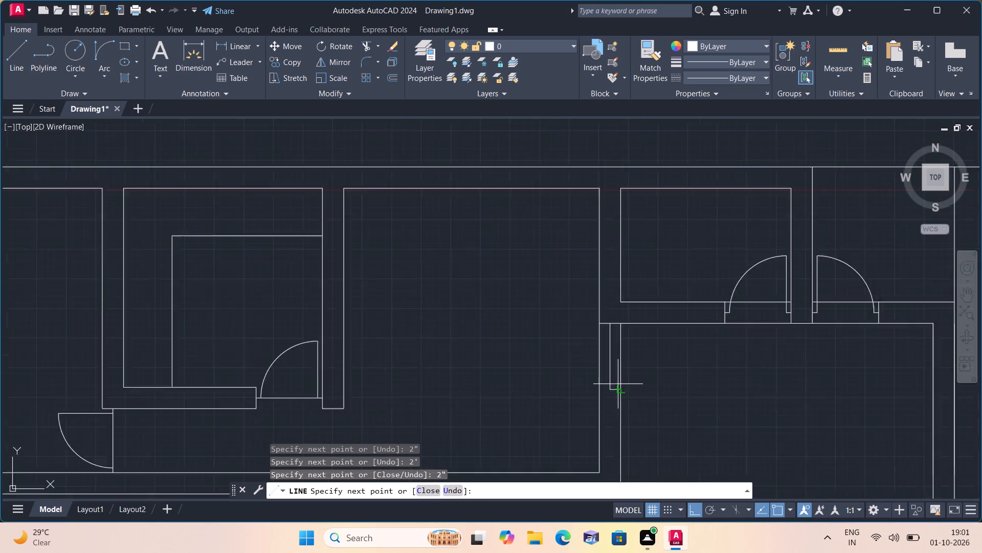
pyautogui.click(622, 397)
pyautogui.press('space')
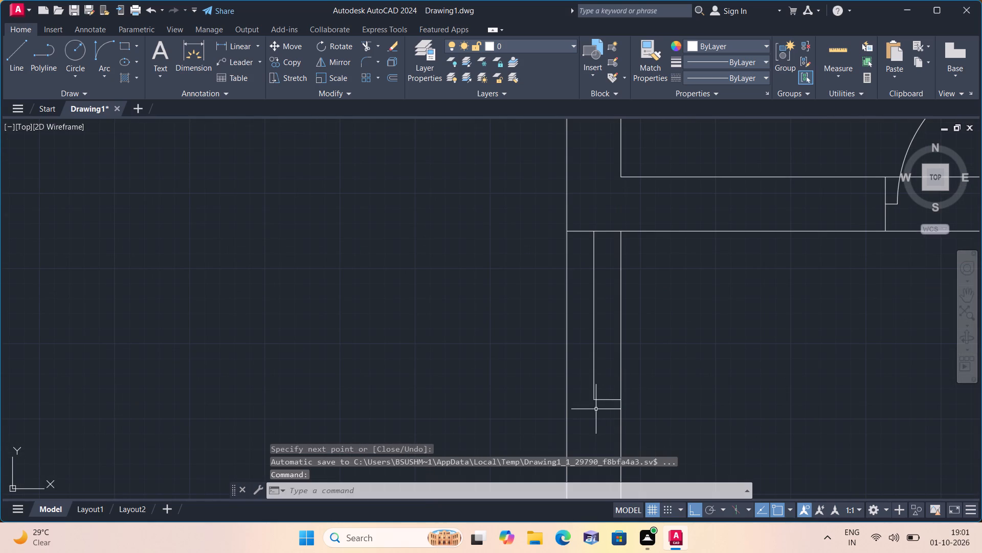
pyautogui.press('space')
pyautogui.click(596, 401)
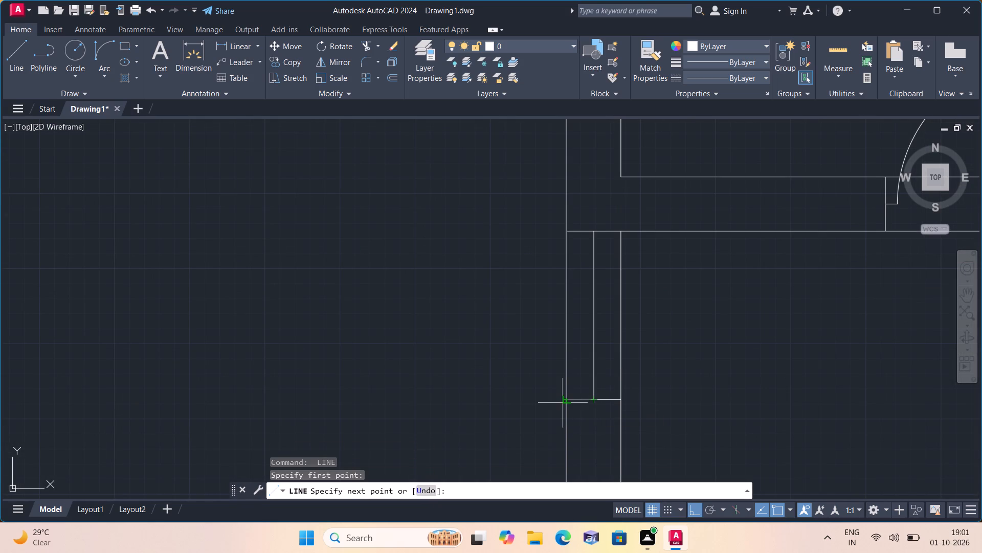
pyautogui.click(565, 397)
pyautogui.press('space')
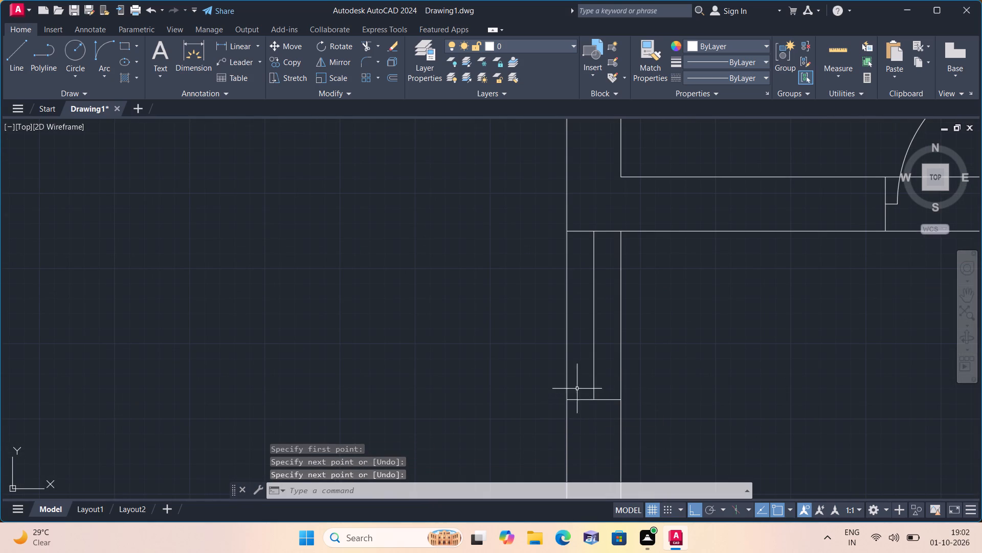
# Erase the 2' middle segment of the centreline in the vertical wall, keeping the two 2" jamb stubs.
pyautogui.click(594, 350)
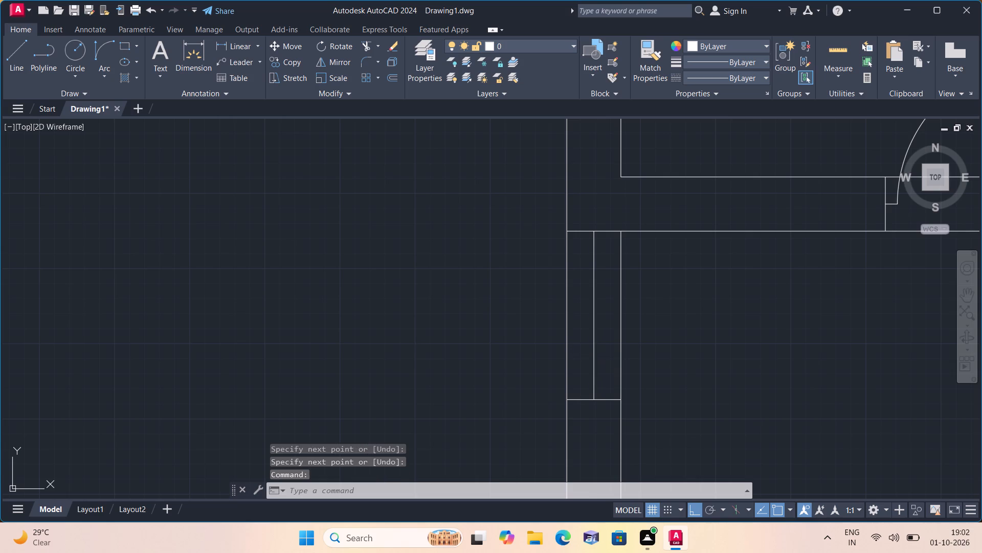
pyautogui.press('Delete')
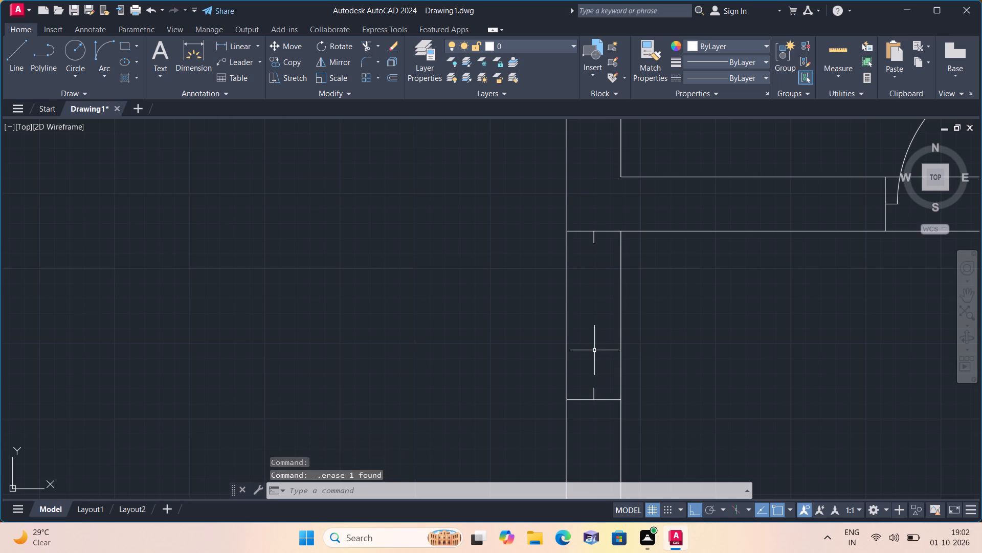
# Draw a 2' horizontal door leaf line into the right-hand room from the lower end of the upper jamb stub.
pyautogui.scroll(-1, 594, 350)
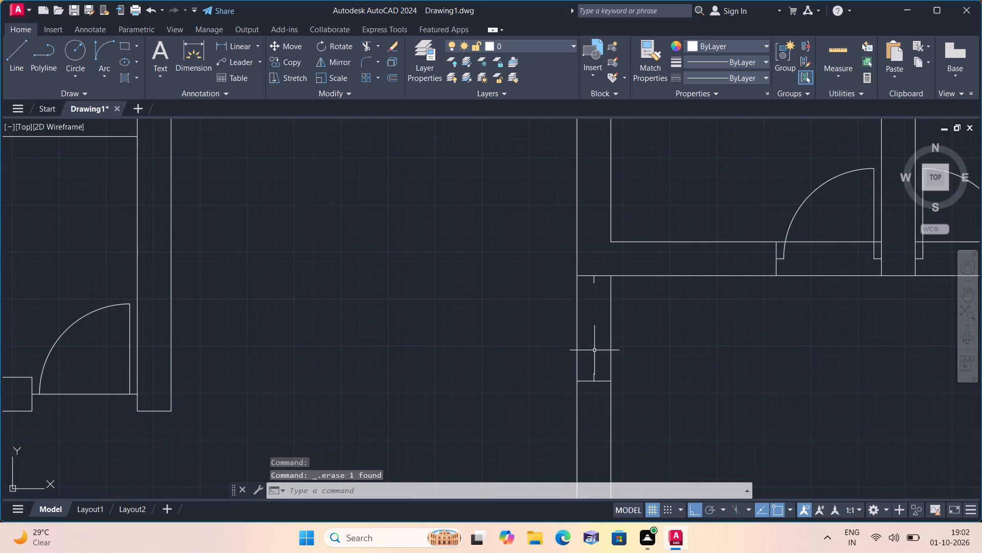
pyautogui.write('l')
pyautogui.press('space')
pyautogui.scroll(1, 592, 295)
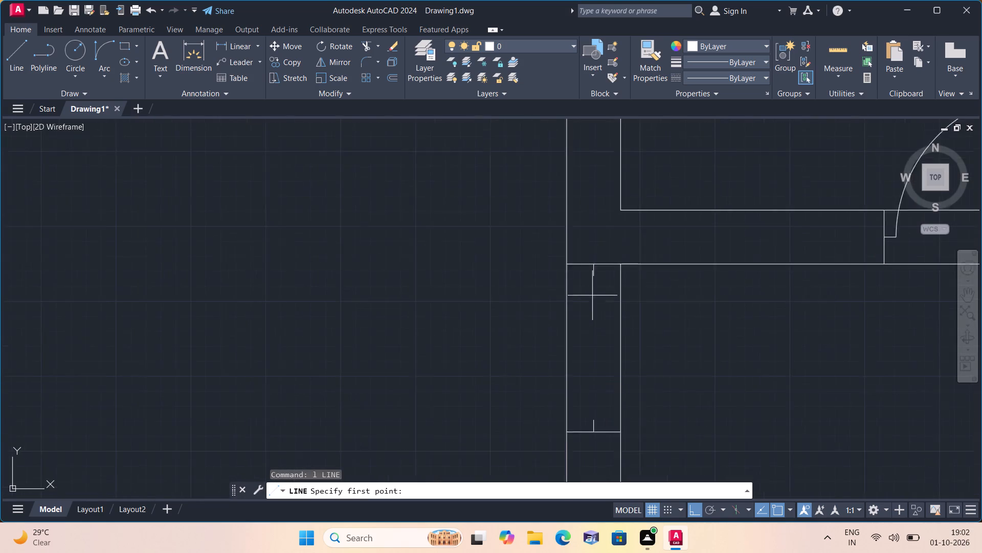
pyautogui.scroll(1, 592, 295)
pyautogui.click(590, 263)
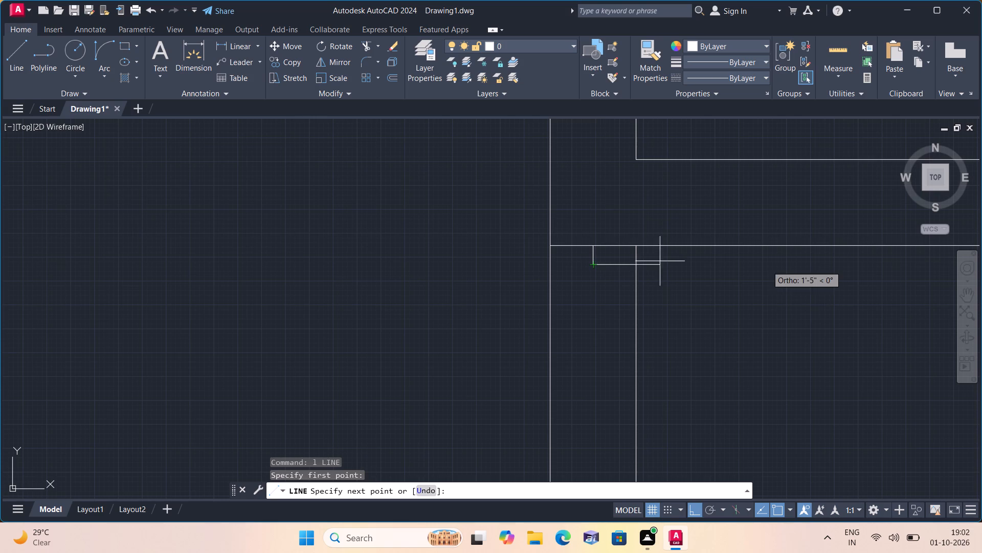
pyautogui.write("2'")
pyautogui.press('space')
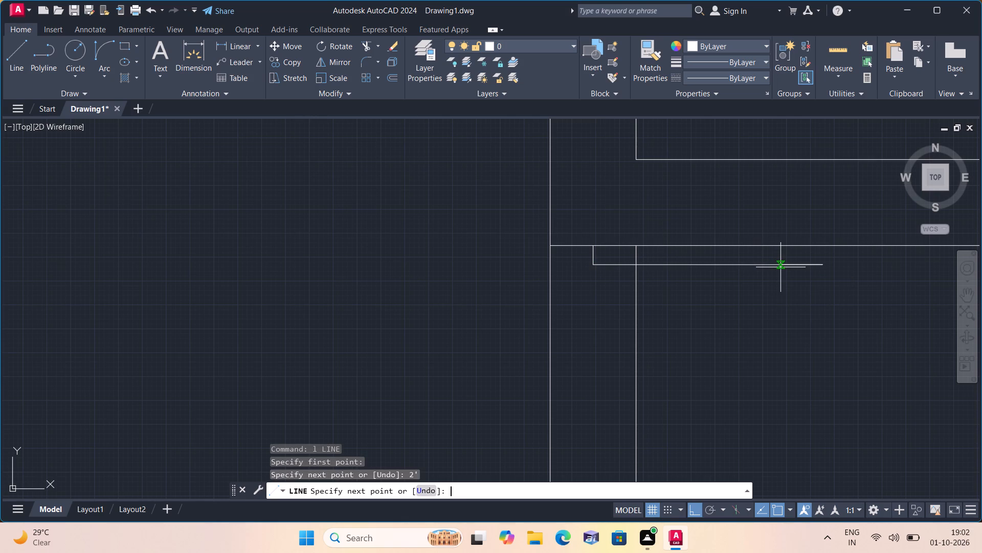
pyautogui.press('Escape')
# Draw a Start, End, Direction arc from the door leaf's free end to the lower jamb stub as its swing.
pyautogui.scroll(-1, 780, 267)
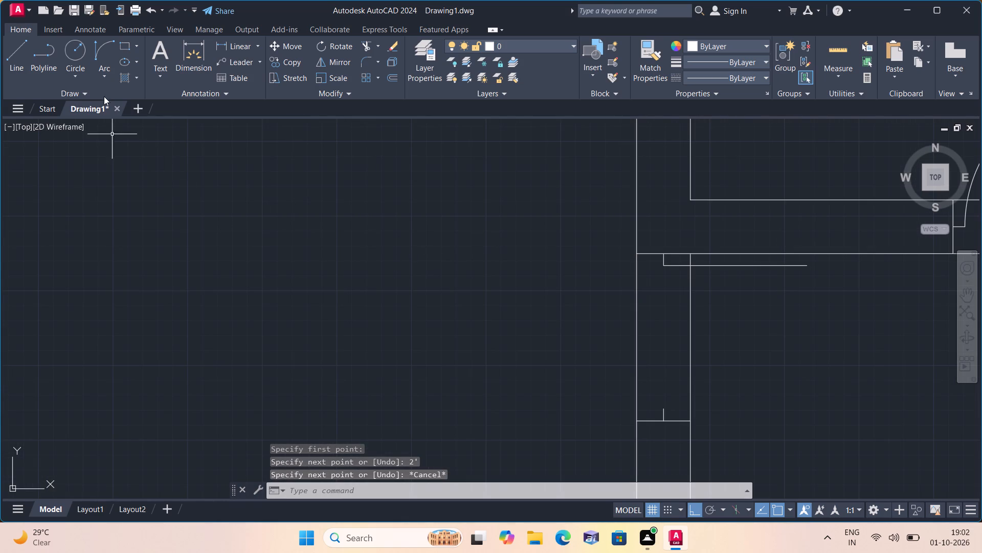
pyautogui.click(101, 79)
pyautogui.click(145, 233)
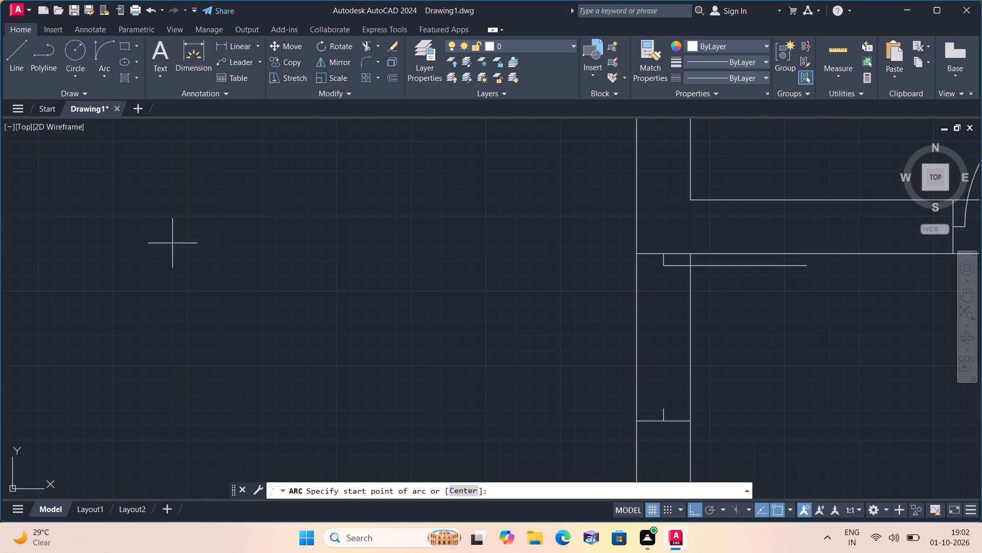
pyautogui.click(810, 263)
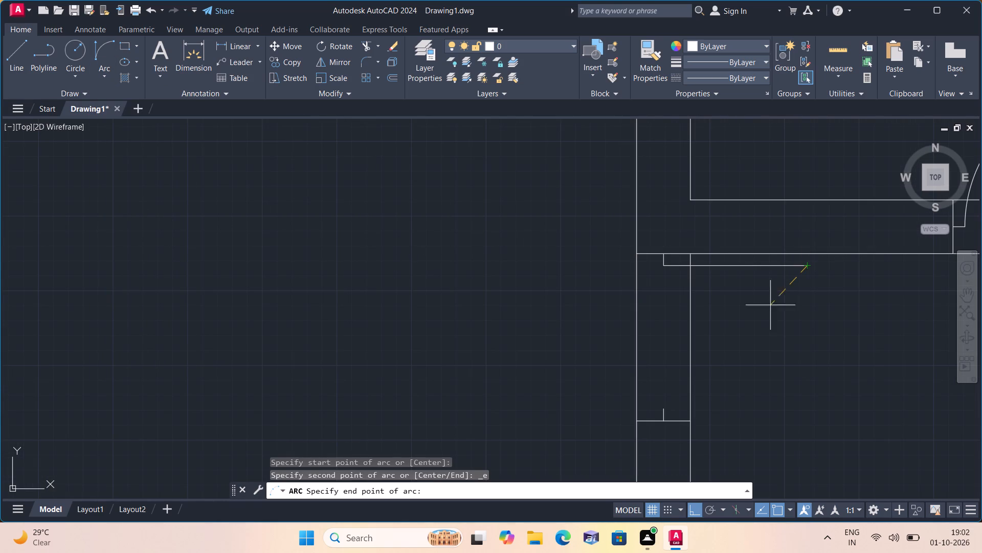
pyautogui.click(665, 409)
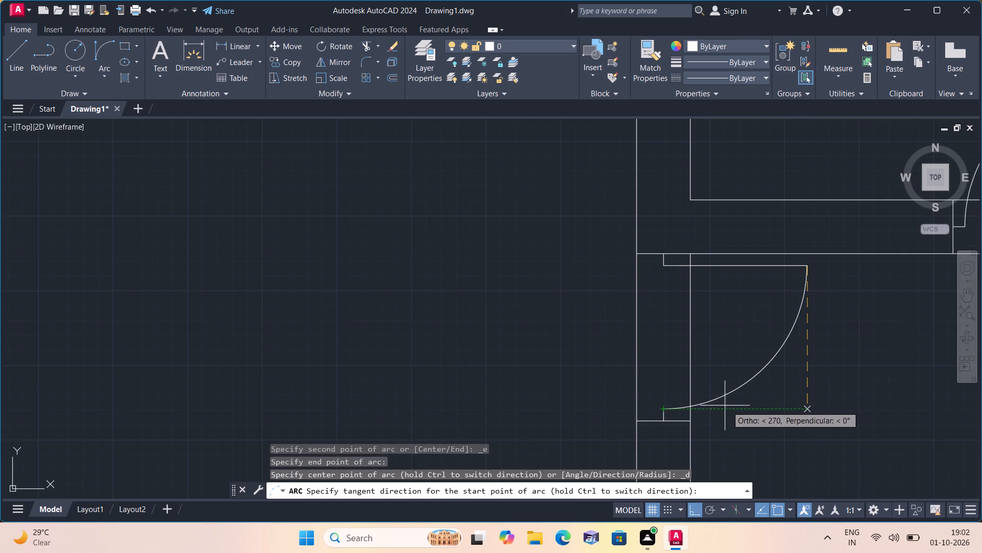
pyautogui.click(763, 409)
# Draw two vertical lines across the horizontal wall below the central room, marking both sides of a wide opening.
pyautogui.scroll(-1, 629, 324)
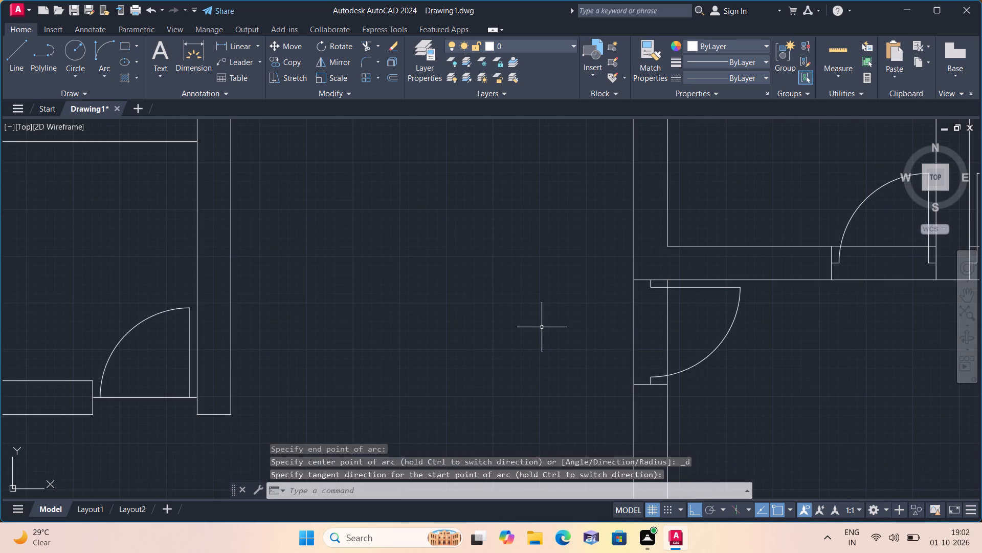
pyautogui.scroll(-1, 541, 329)
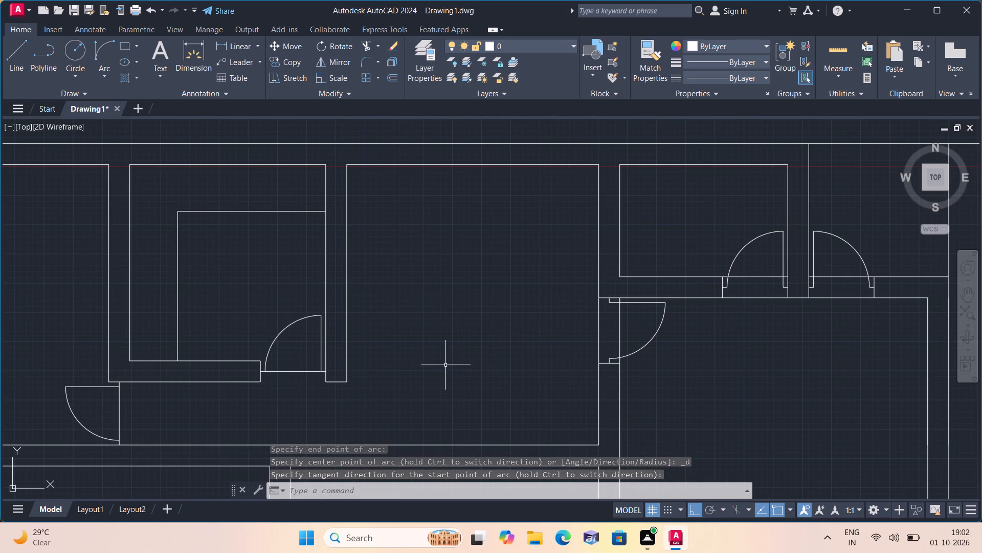
pyautogui.moveTo(445, 365); pyautogui.dragTo(454, 310, button='middle')
pyautogui.moveTo(510, 350); pyautogui.dragTo(511, 306, button='middle')
pyautogui.write('l')
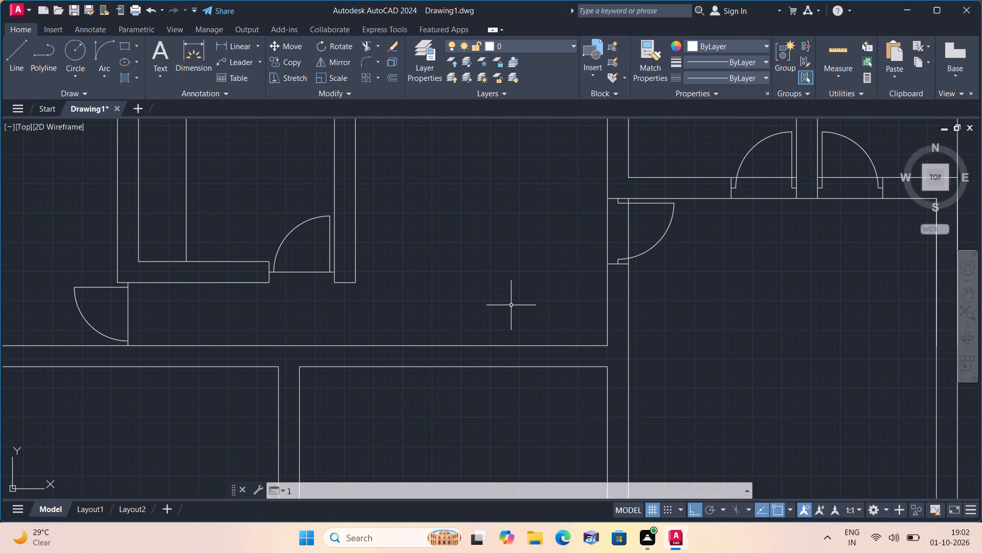
pyautogui.press('space')
pyautogui.click(415, 345)
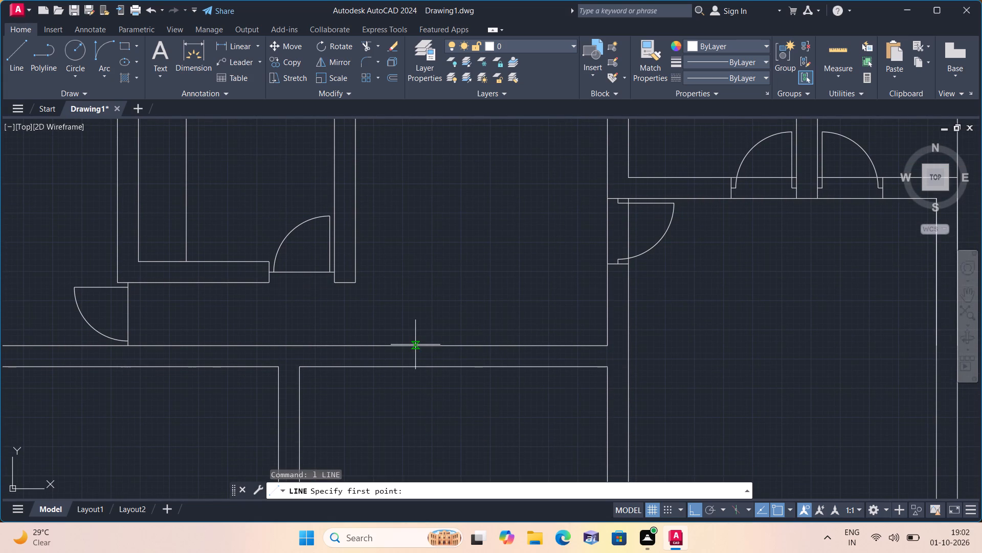
pyautogui.click(418, 368)
pyautogui.press('space')
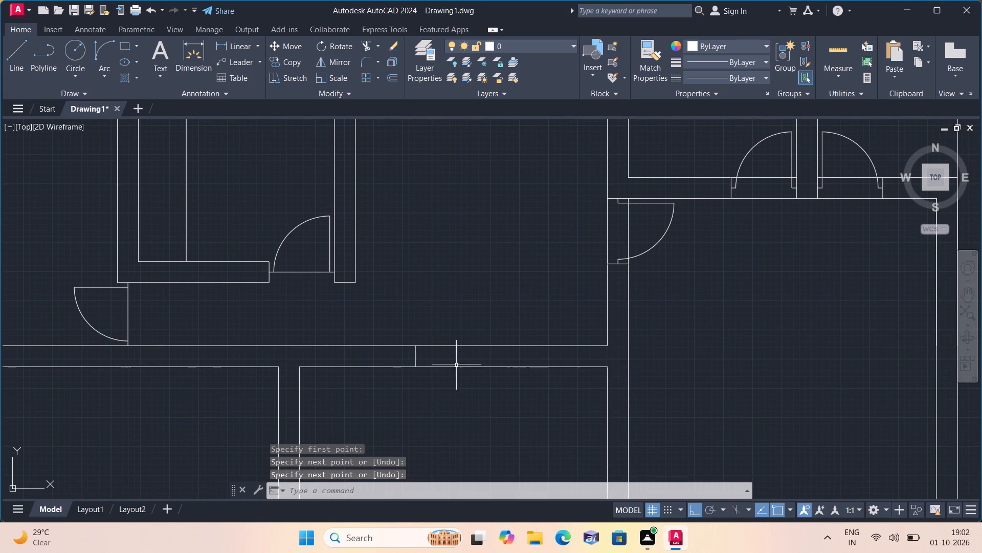
pyautogui.press('space')
pyautogui.click(528, 347)
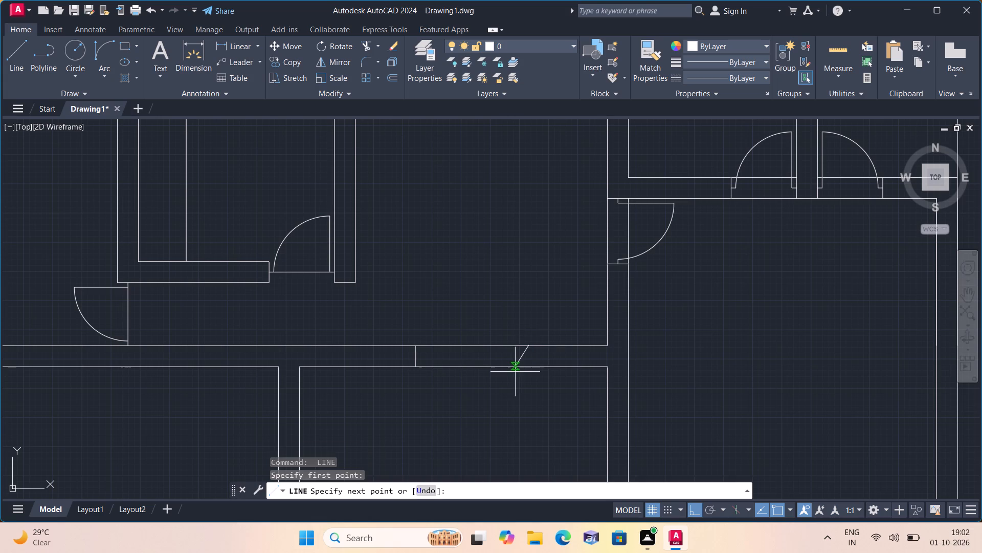
pyautogui.click(524, 368)
pyautogui.press('space')
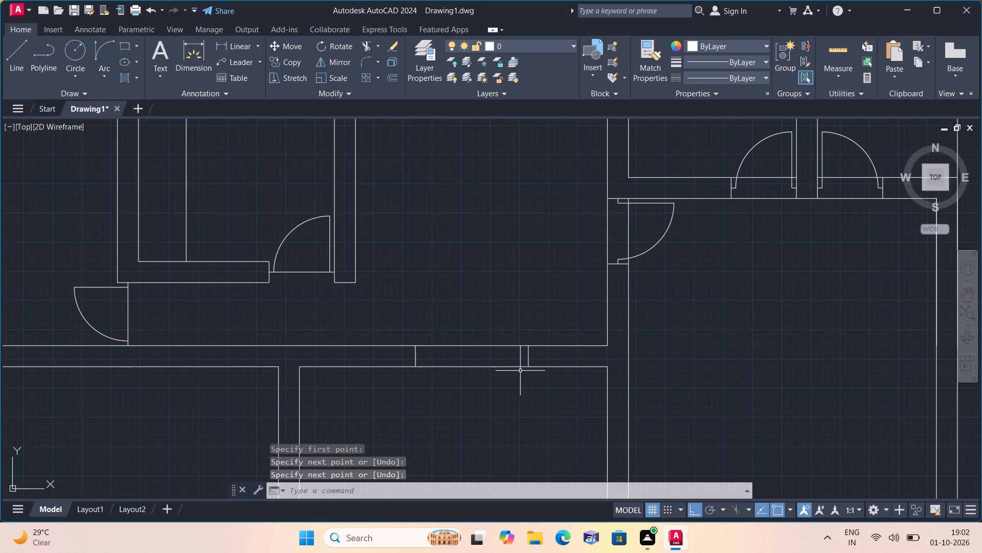
# Trim both faces of the horizontal wall between the two new vertical lines to clear the opening.
pyautogui.press('t')
pyautogui.write('ri')
pyautogui.write('m')
pyautogui.press('space')
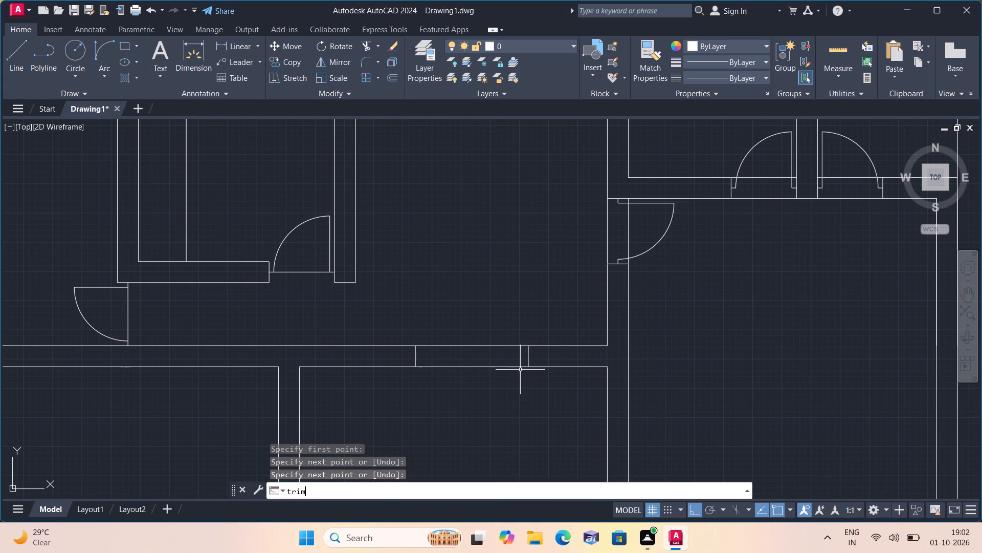
pyautogui.click(470, 287)
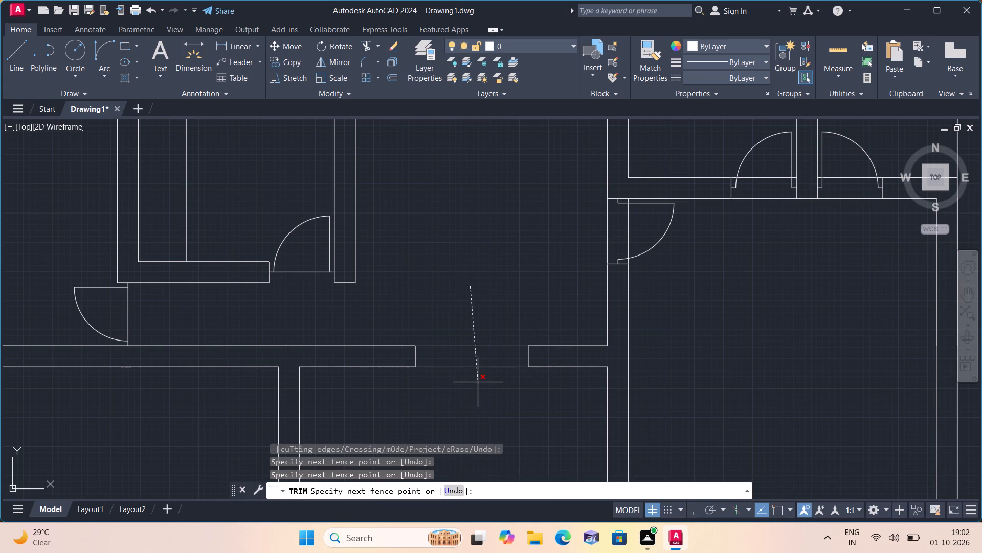
pyautogui.click(478, 382)
# Trim the vertical wall's right face across the newest door opening, including the short pieces beside both jamb stubs.
pyautogui.scroll(-1, 478, 382)
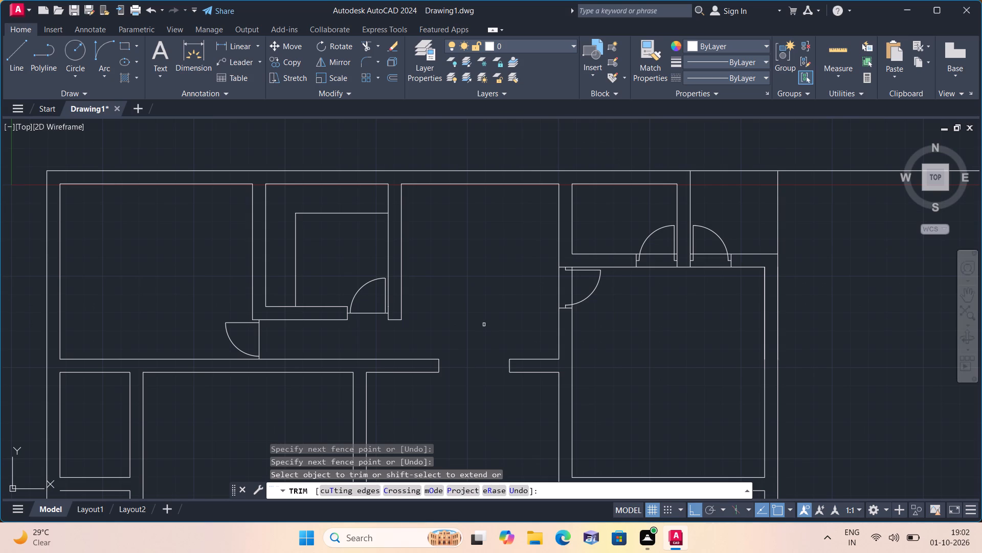
pyautogui.scroll(2, 560, 286)
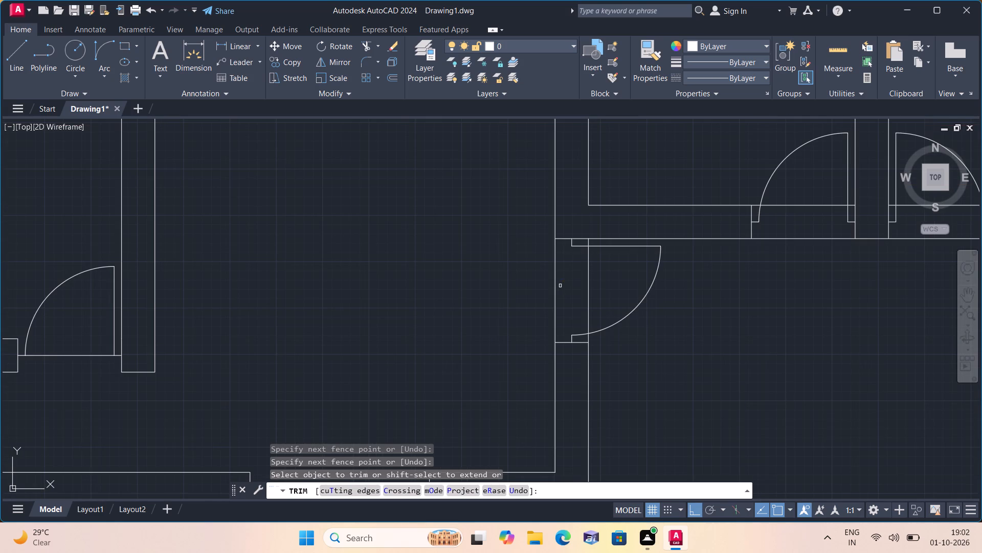
pyautogui.click(582, 274)
pyautogui.click(601, 272)
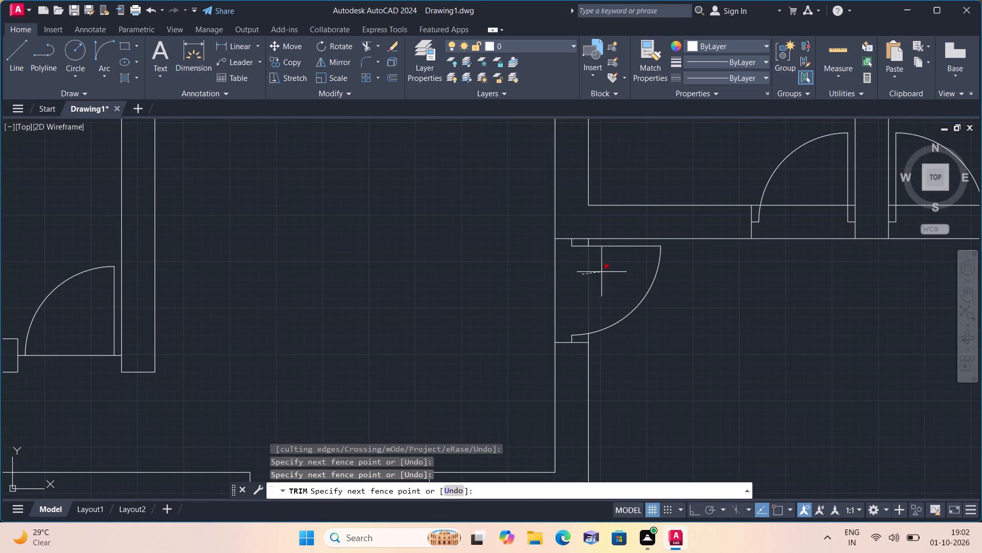
pyautogui.scroll(2, 592, 243)
pyautogui.click(592, 243)
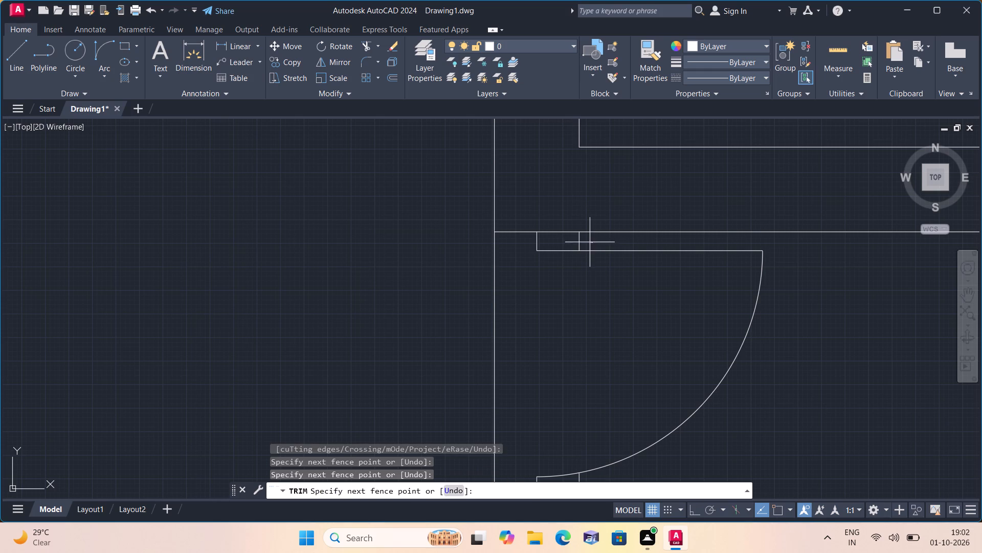
pyautogui.click(572, 245)
pyautogui.scroll(-1, 572, 245)
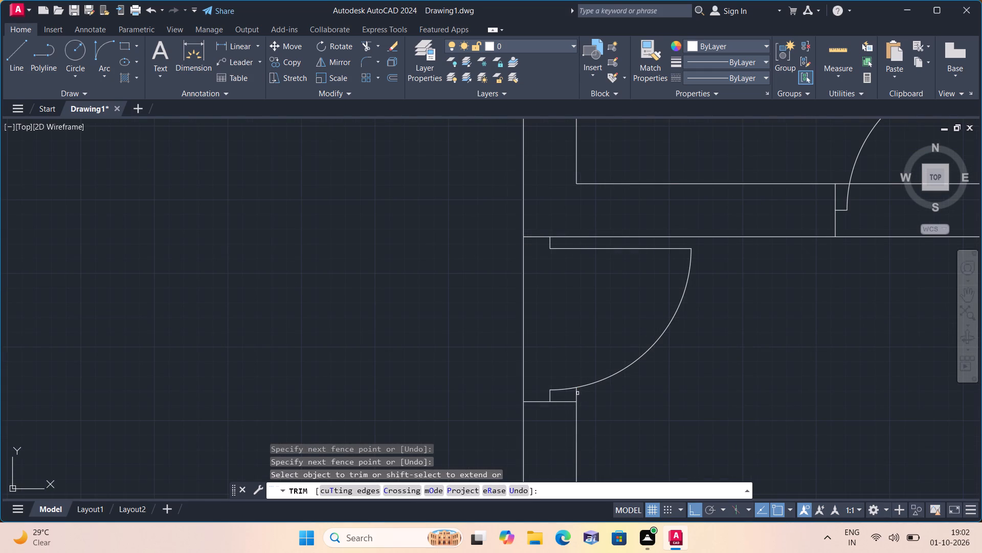
pyautogui.click(572, 395)
pyautogui.click(598, 395)
# Trim the wall's upper face across the left door of the adjacent pair, including the short pieces beside its jambs.
pyautogui.scroll(-2, 604, 394)
pyautogui.moveTo(710, 378); pyautogui.dragTo(599, 381, button='middle')
pyautogui.scroll(1, 587, 321)
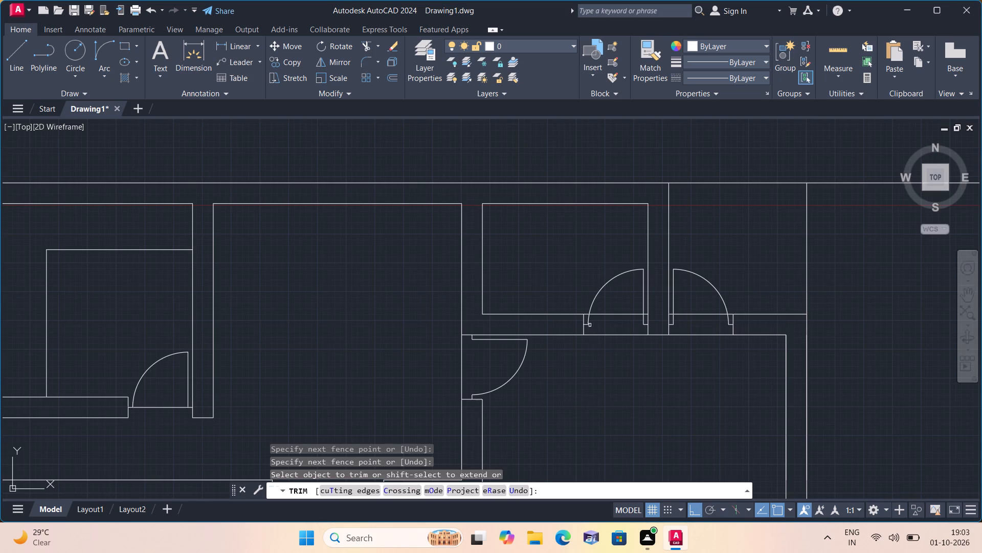
pyautogui.scroll(2, 587, 321)
pyautogui.click(583, 296)
pyautogui.scroll(-1, 583, 295)
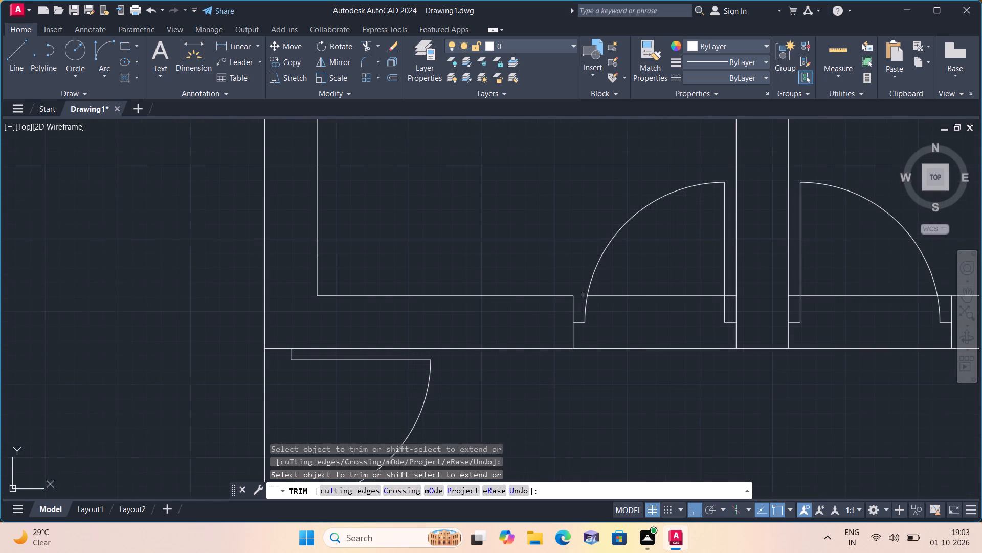
pyautogui.click(645, 292)
pyautogui.click(649, 307)
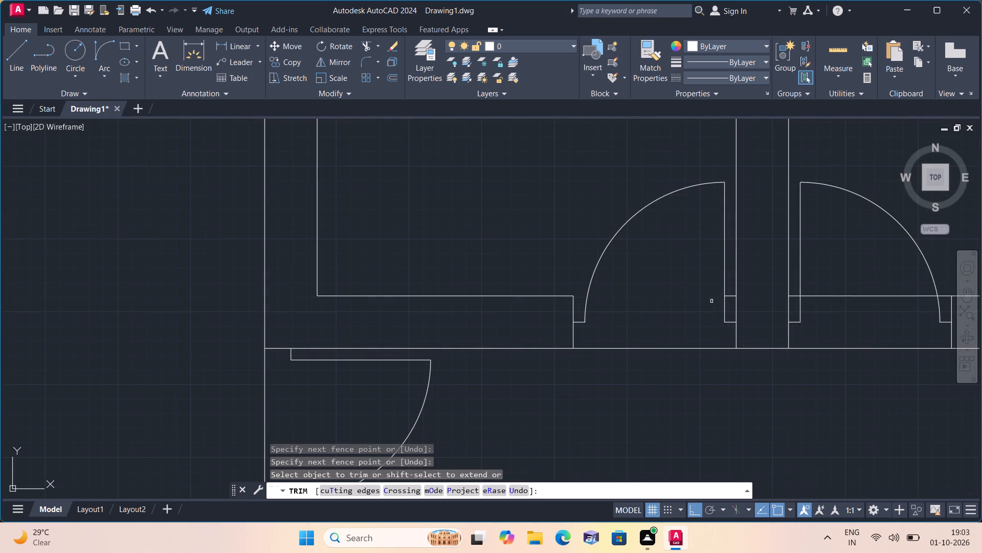
pyautogui.click(729, 296)
# Trim the wall's upper face across the right door of the adjacent pair, including the short pieces beside its jambs.
pyautogui.scroll(-2, 727, 295)
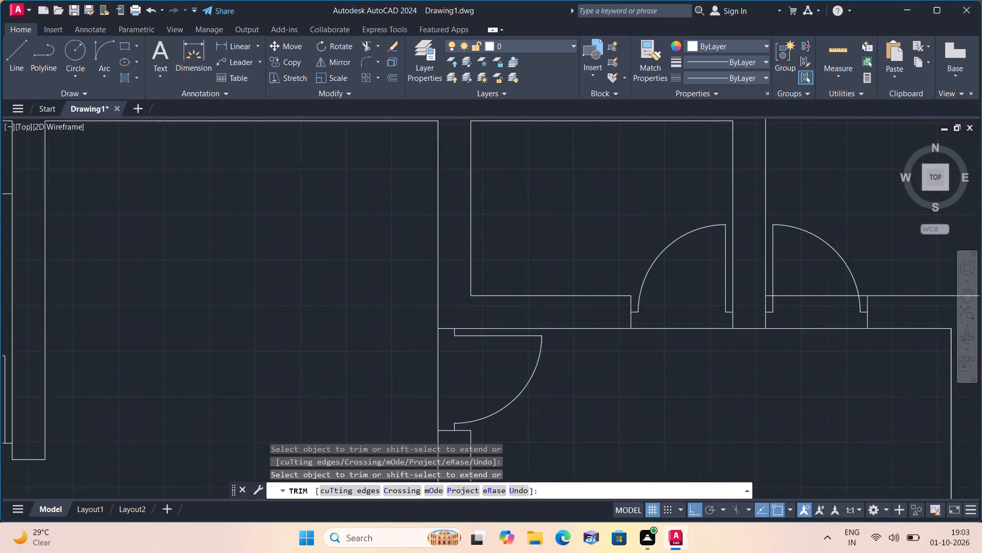
pyautogui.moveTo(709, 316); pyautogui.dragTo(630, 276, button='middle')
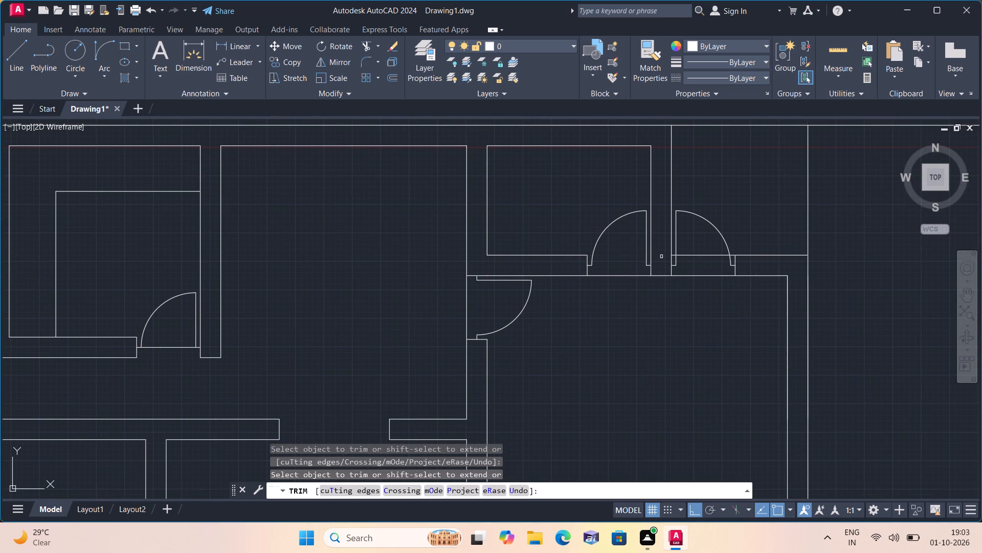
pyautogui.scroll(3, 661, 257)
pyautogui.click(701, 249)
pyautogui.scroll(-2, 701, 249)
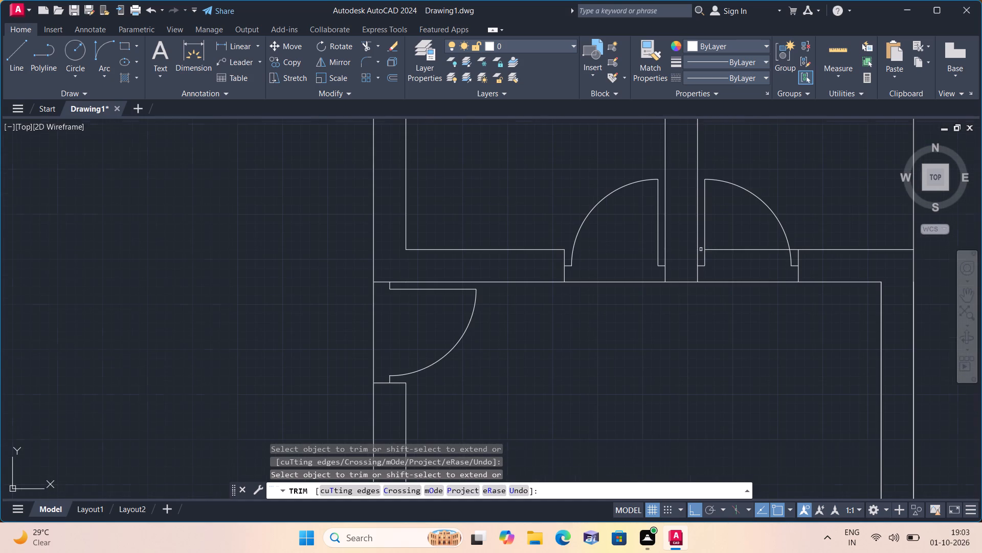
pyautogui.click(727, 249)
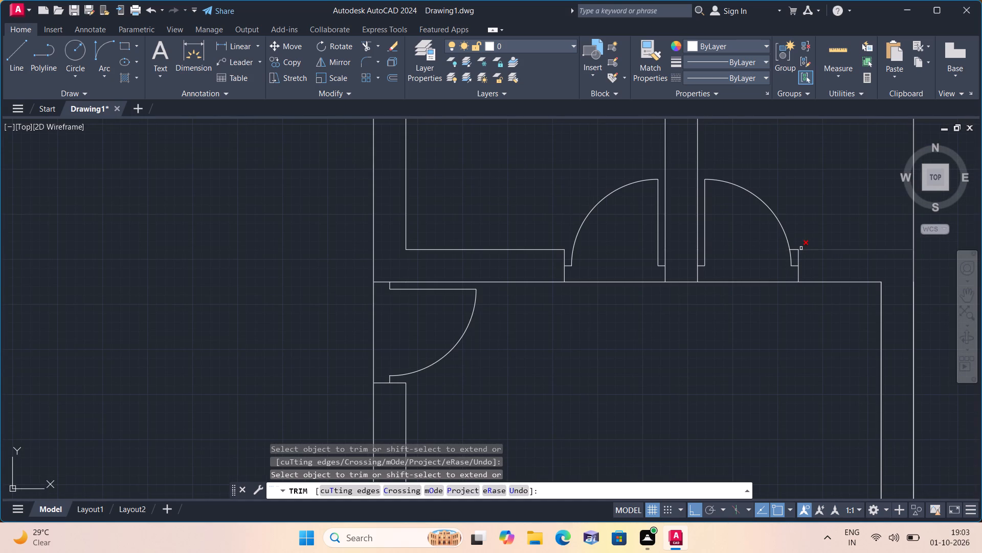
pyautogui.click(794, 248)
# End trimming and examine the floor plan's rooms and walls around and below the new openings.
pyautogui.scroll(-2, 794, 248)
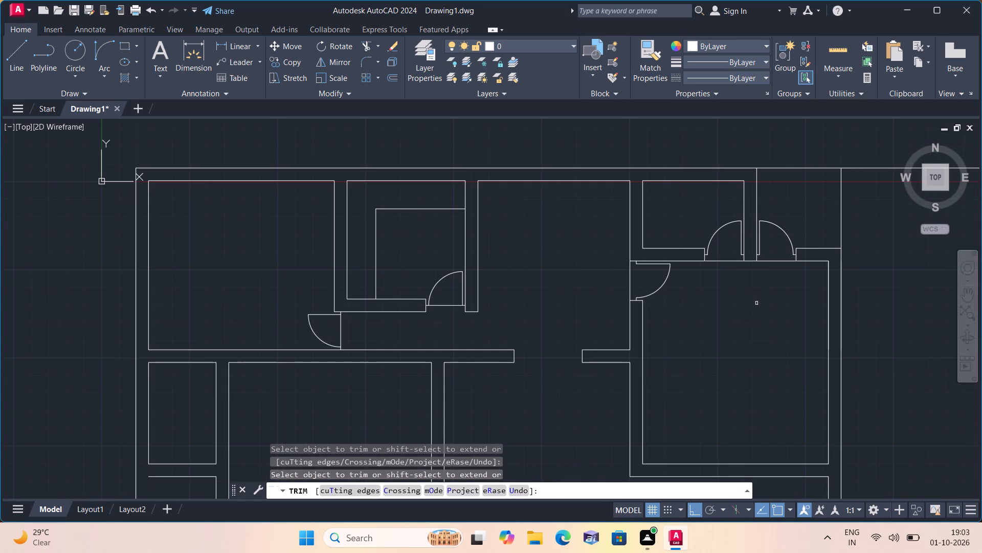
pyautogui.scroll(-1, 729, 317)
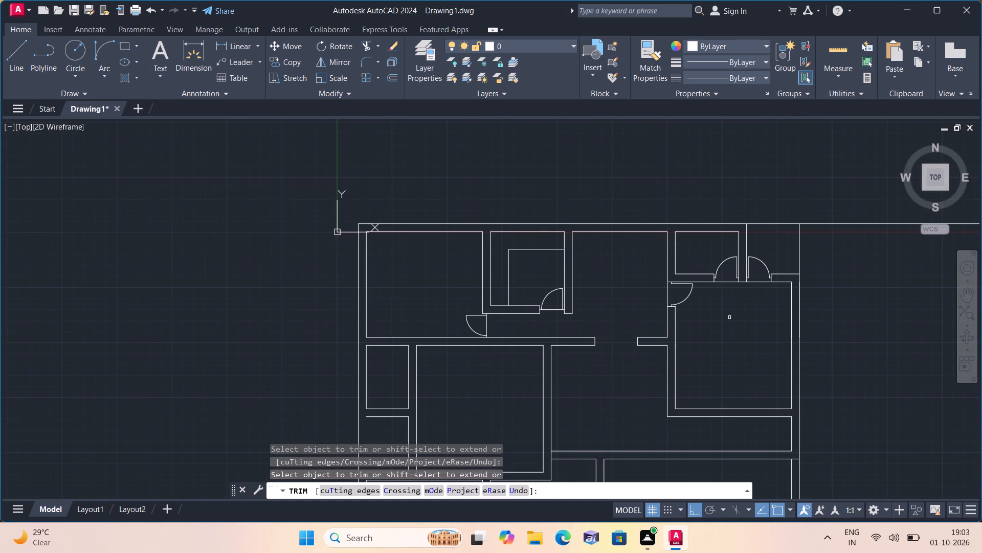
pyautogui.scroll(-1, 729, 317)
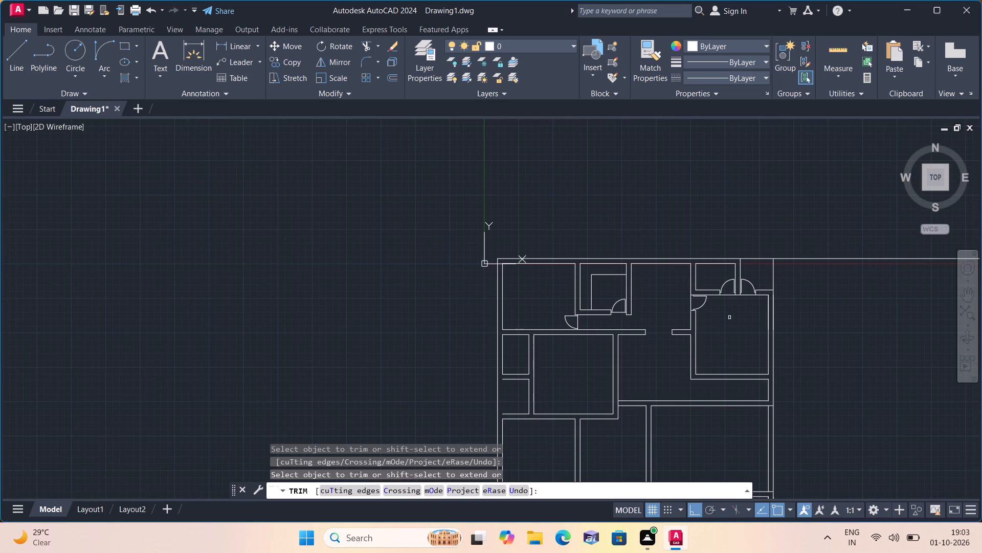
pyautogui.scroll(1, 729, 317)
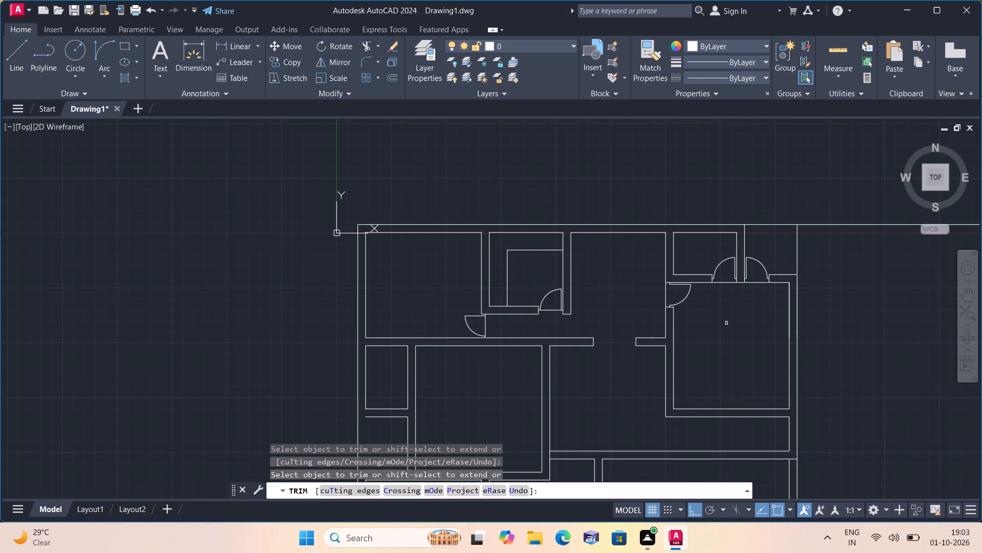
pyautogui.moveTo(472, 397); pyautogui.dragTo(449, 297, button='middle')
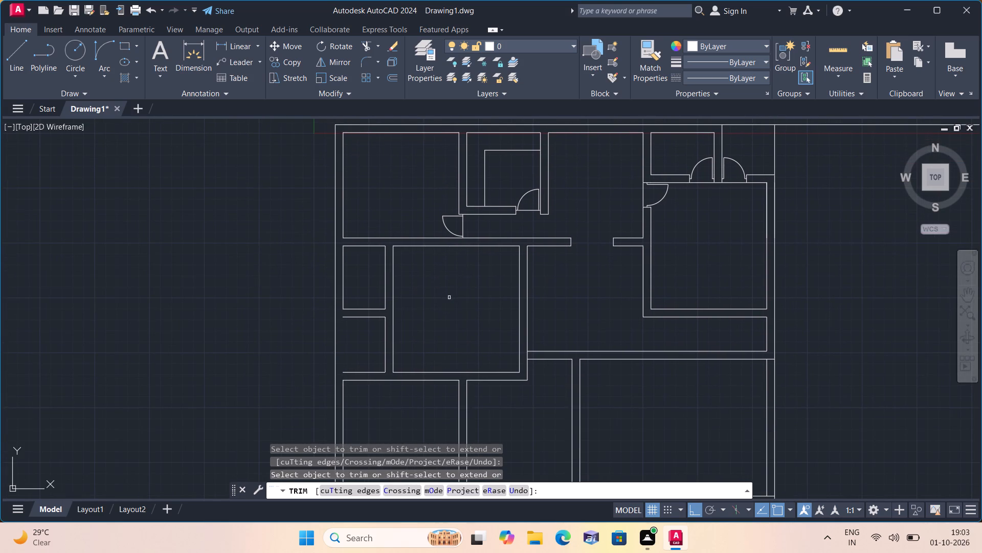
pyautogui.scroll(-1, 449, 297)
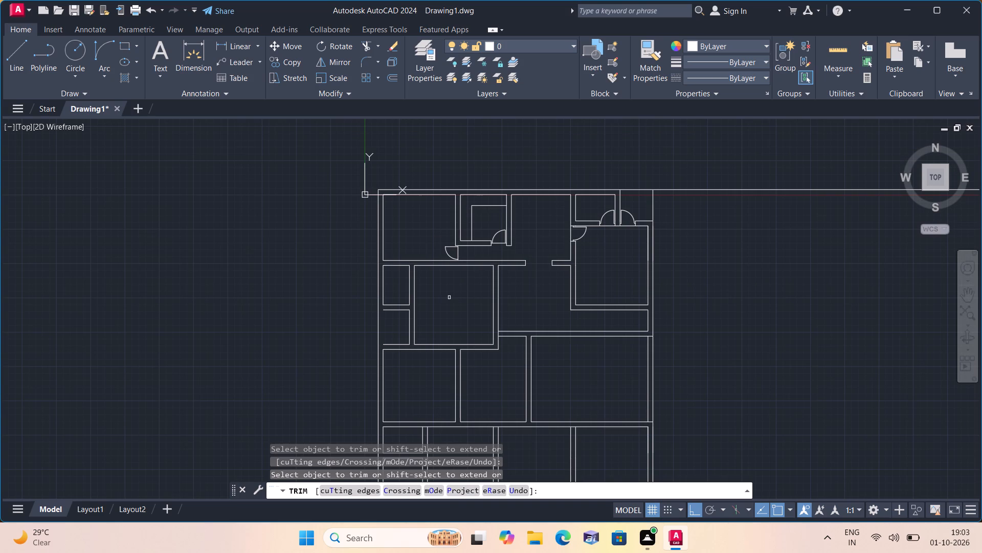
pyautogui.scroll(1, 449, 297)
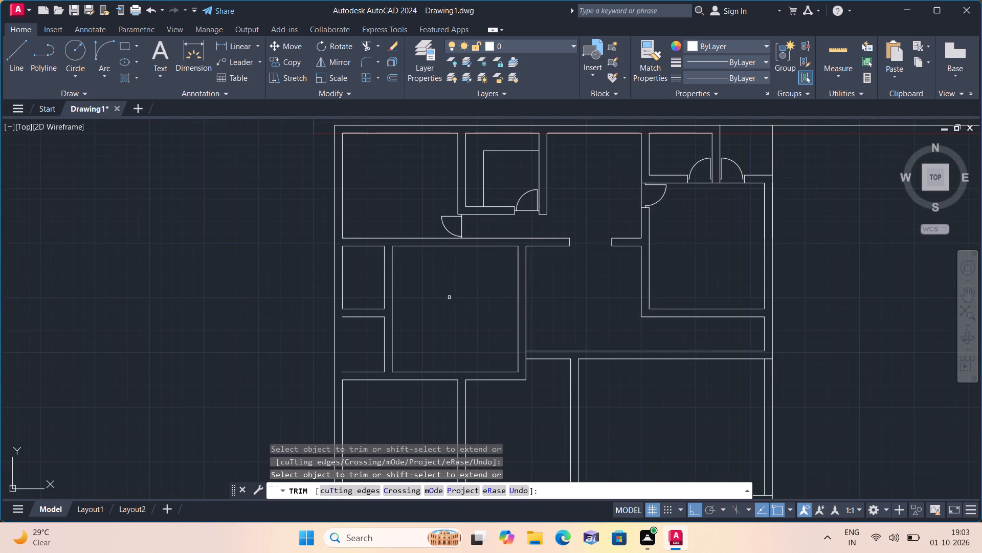
pyautogui.scroll(-1, 449, 297)
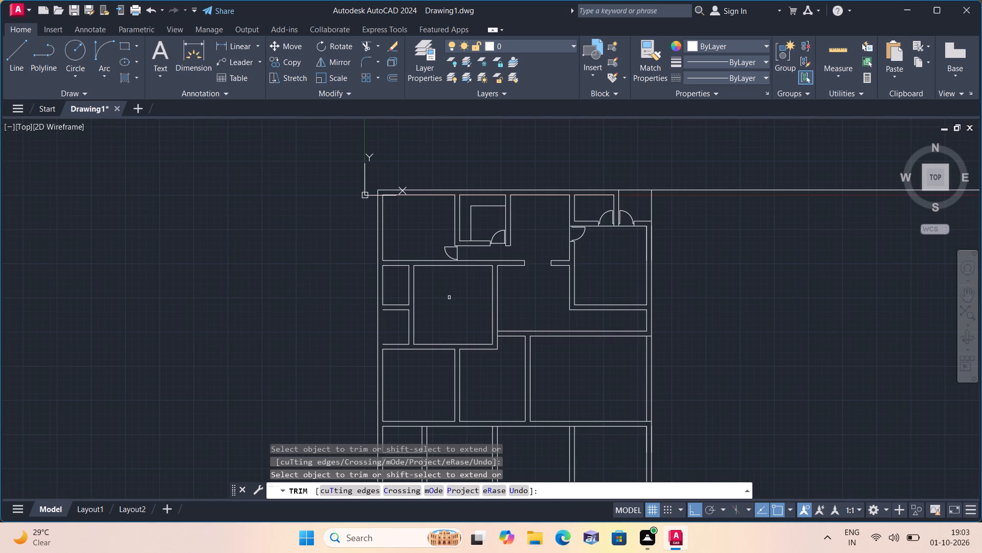
pyautogui.scroll(-1, 507, 286)
pyautogui.scroll(2, 507, 286)
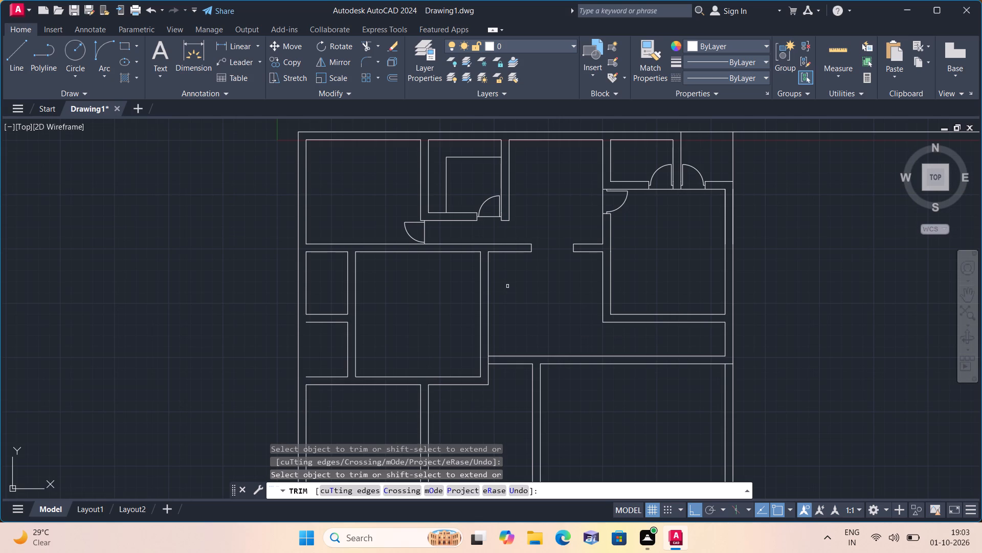
pyautogui.press('Escape')
pyautogui.scroll(1, 507, 286)
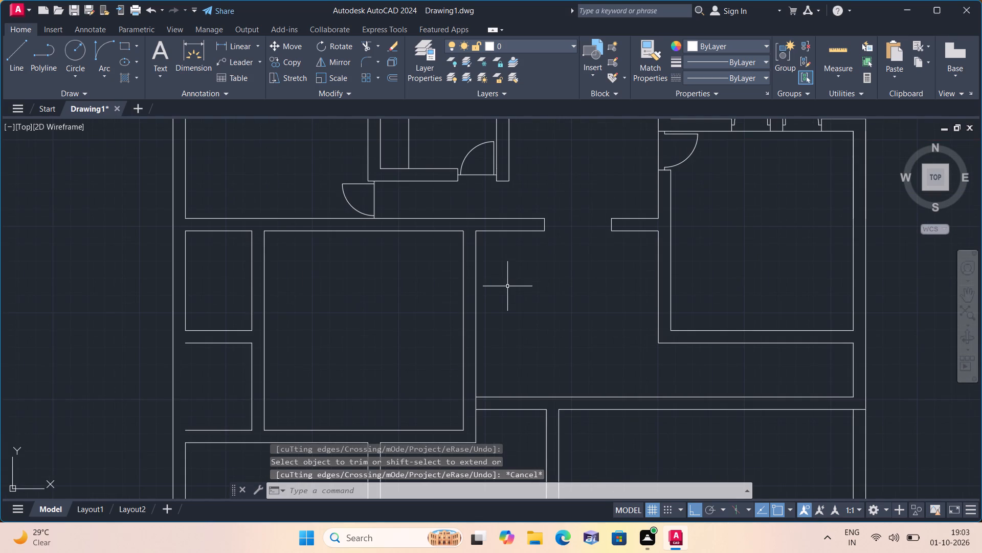
pyautogui.scroll(-2, 516, 281)
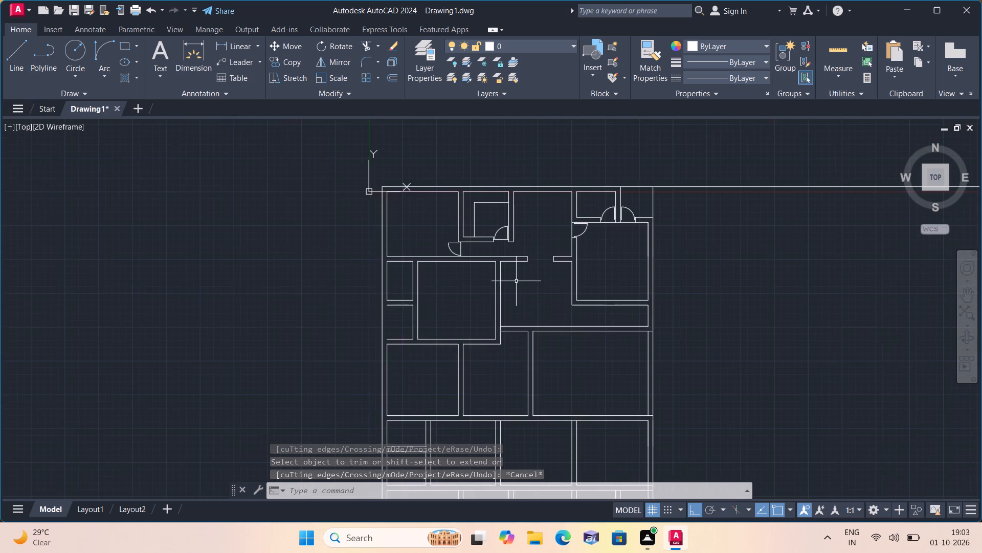
pyautogui.scroll(2, 516, 281)
pyautogui.scroll(-1, 516, 281)
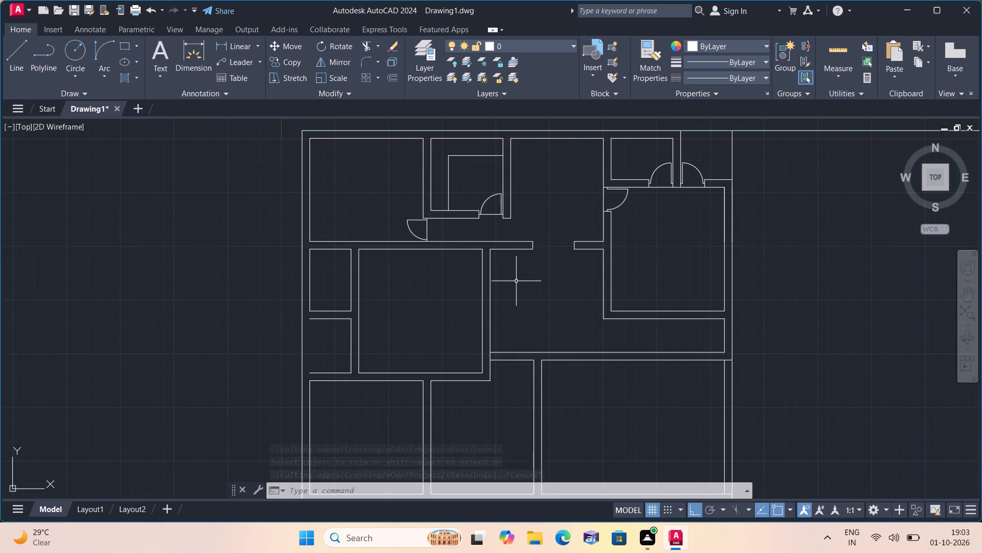
pyautogui.scroll(1, 516, 281)
pyautogui.scroll(-1, 516, 281)
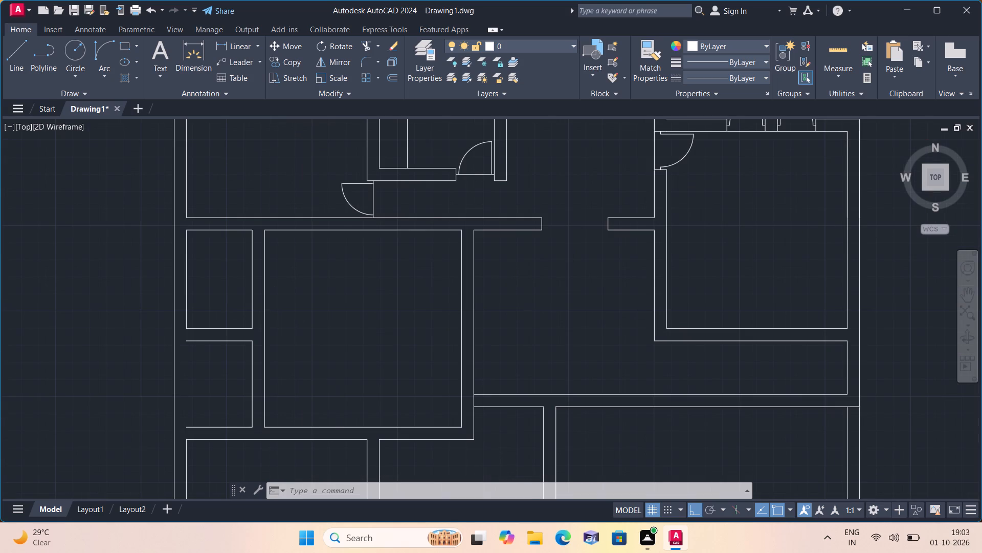
# Examine the floor plan's overall layout and the rooms below the new door openings.
pyautogui.scroll(1, 516, 281)
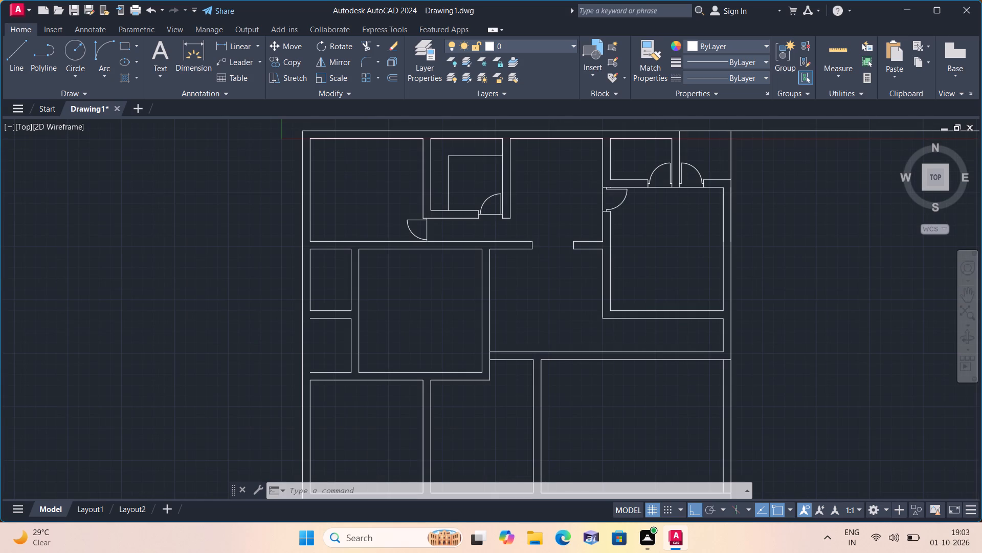
pyautogui.scroll(-1, 516, 281)
pyautogui.scroll(1, 516, 281)
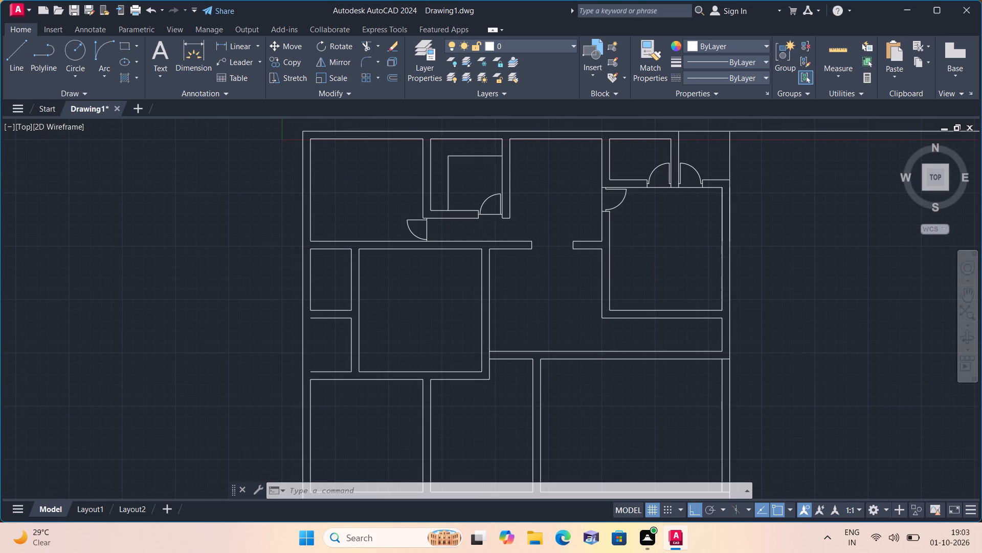
pyautogui.scroll(1, 516, 281)
pyautogui.scroll(-1, 516, 281)
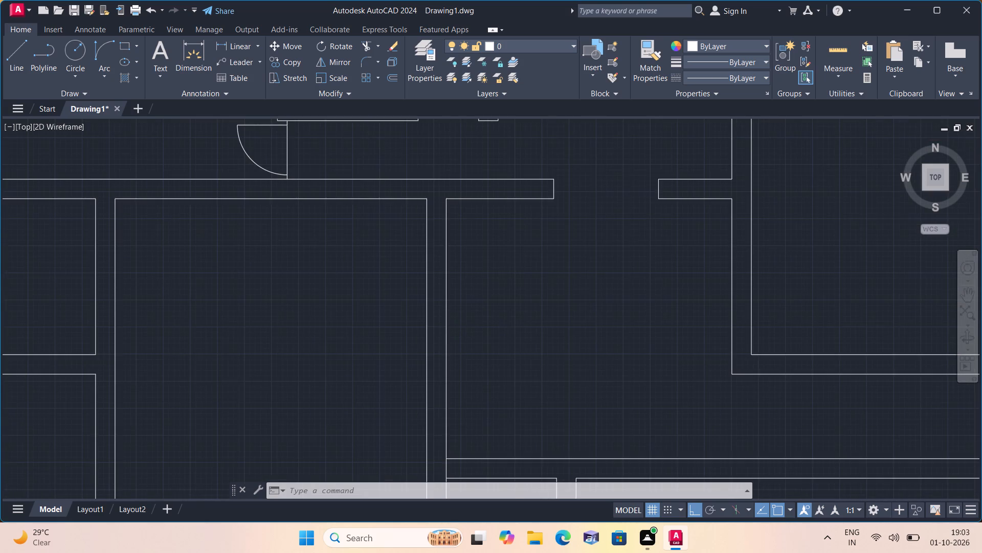
pyautogui.scroll(-2, 516, 281)
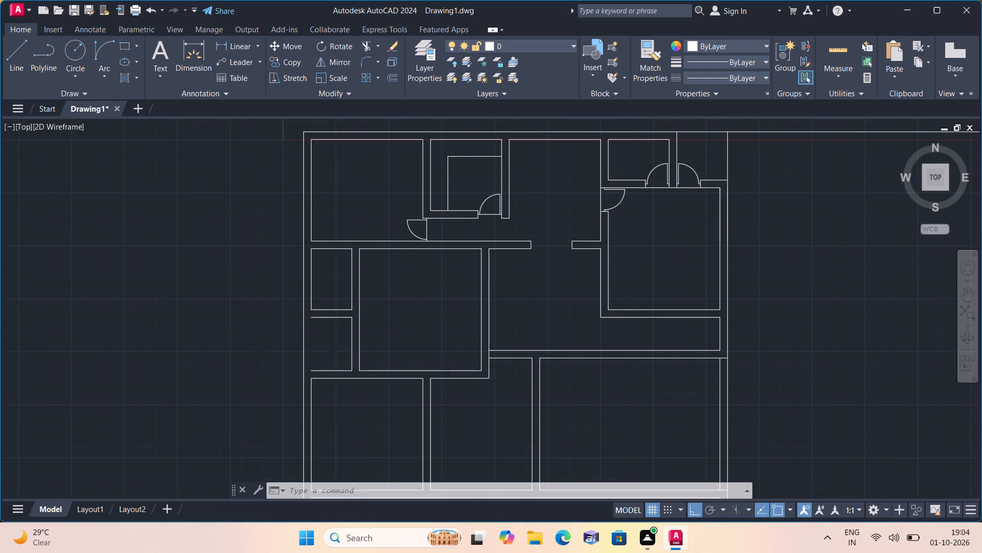
pyautogui.scroll(-1, 516, 281)
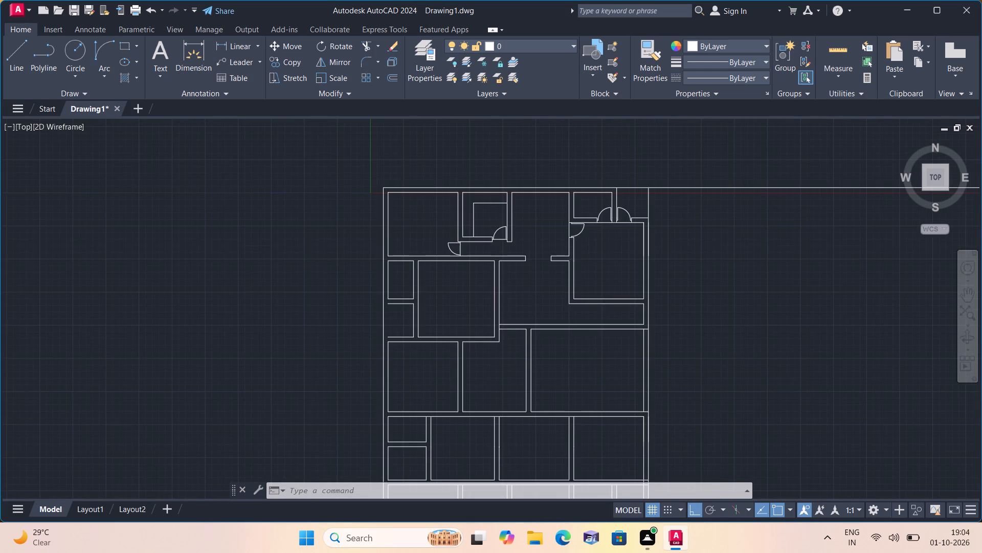
pyautogui.scroll(-1, 516, 281)
pyautogui.scroll(1, 516, 281)
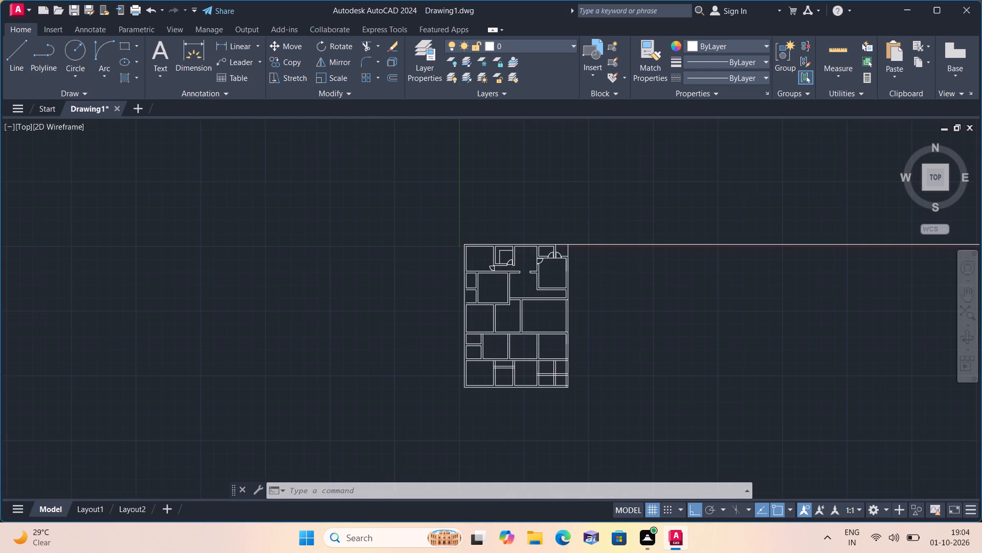
pyautogui.scroll(1, 516, 281)
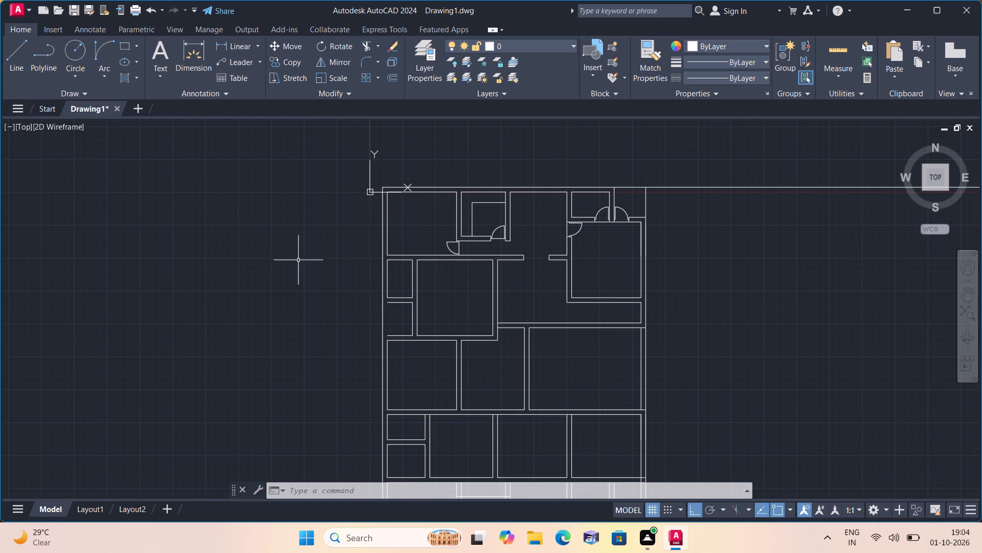
pyautogui.scroll(-1, 310, 273)
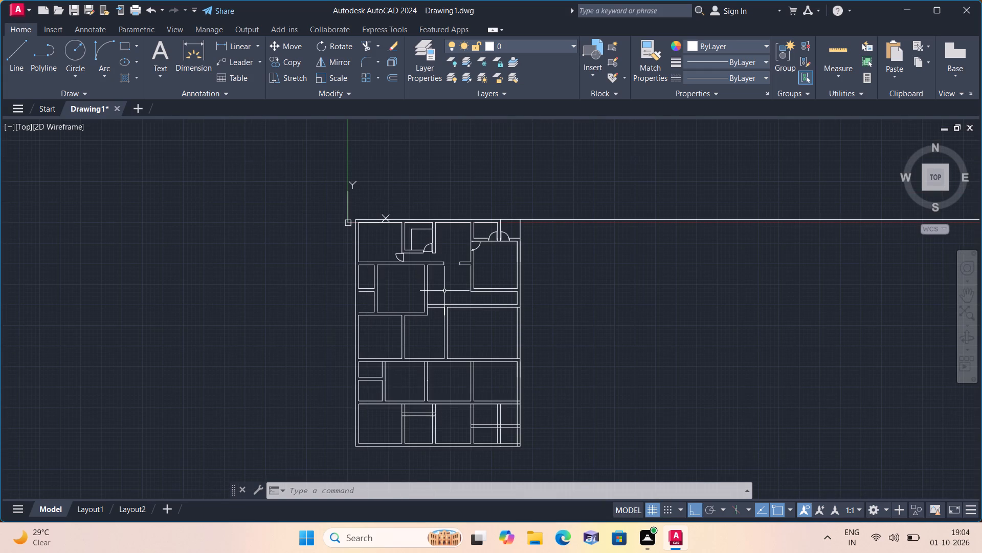
pyautogui.scroll(1, 444, 291)
pyautogui.scroll(-1, 444, 291)
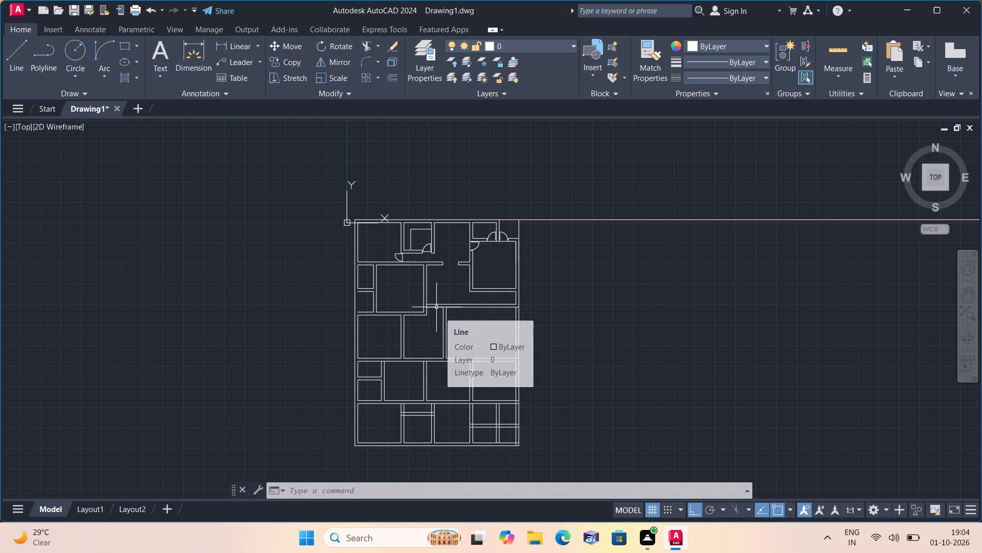
pyautogui.scroll(1, 436, 307)
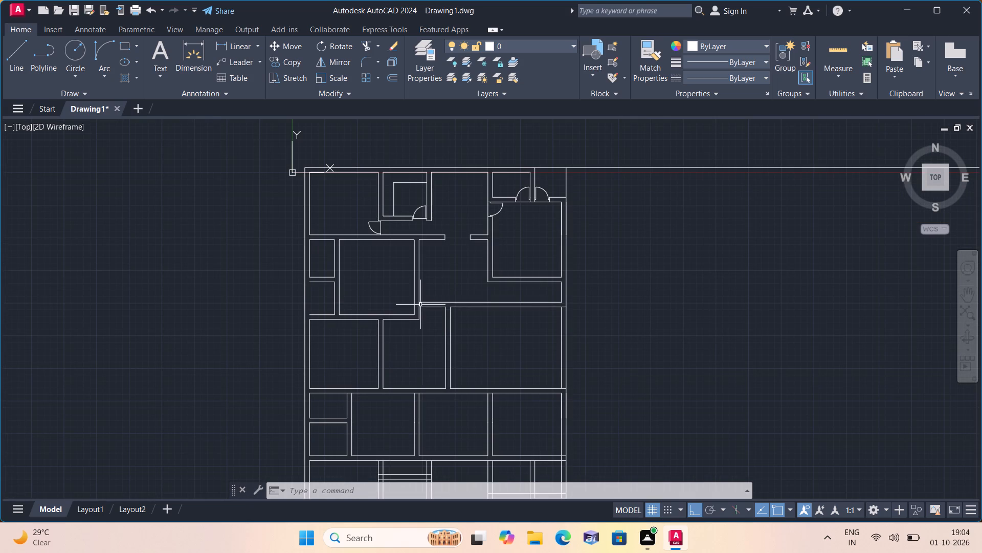
# Draw a vertical line closing the open outer side of the lower small room beside the plan's left exterior wall.
pyautogui.scroll(2, 358, 286)
pyautogui.moveTo(358, 286); pyautogui.dragTo(369, 268, button='middle')
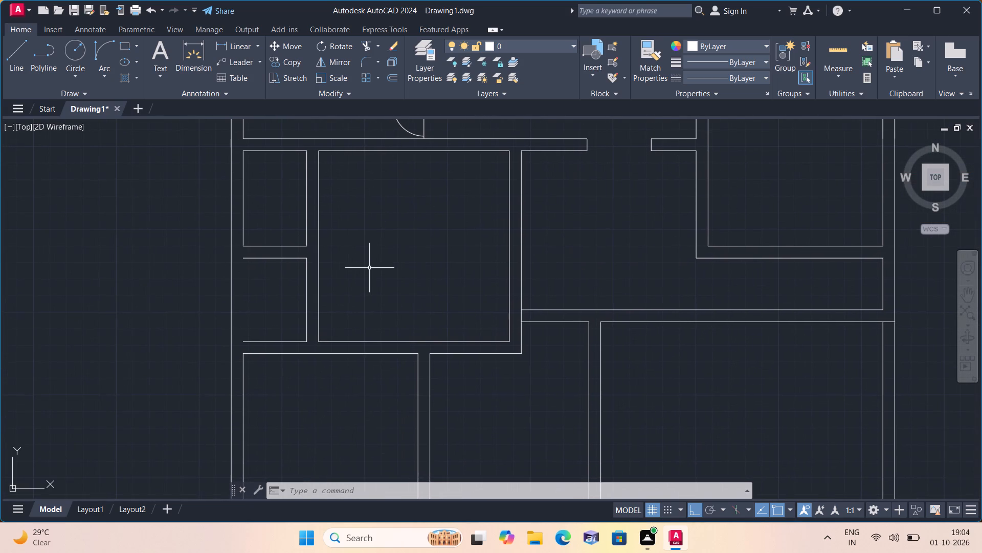
pyautogui.write('l')
pyautogui.press('space')
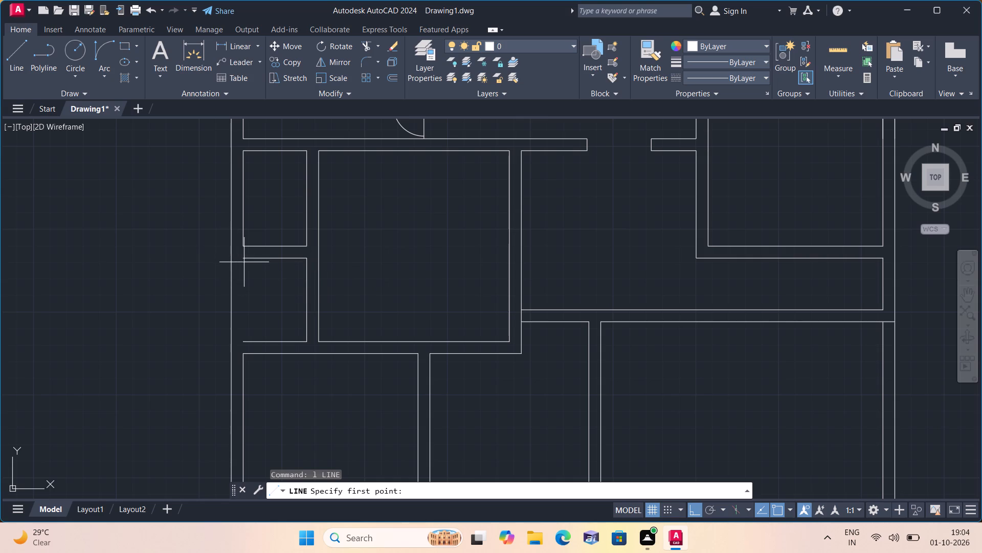
pyautogui.click(246, 254)
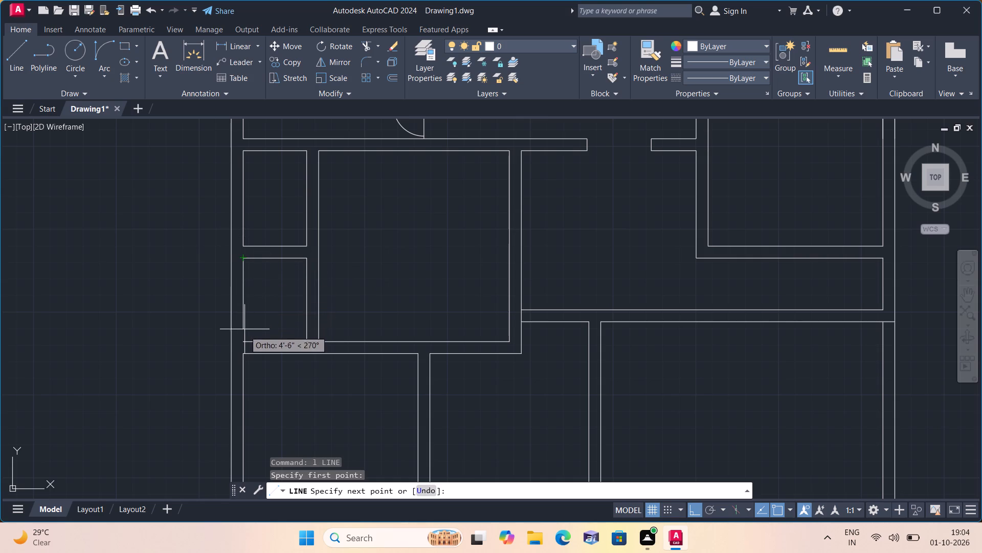
pyautogui.click(244, 343)
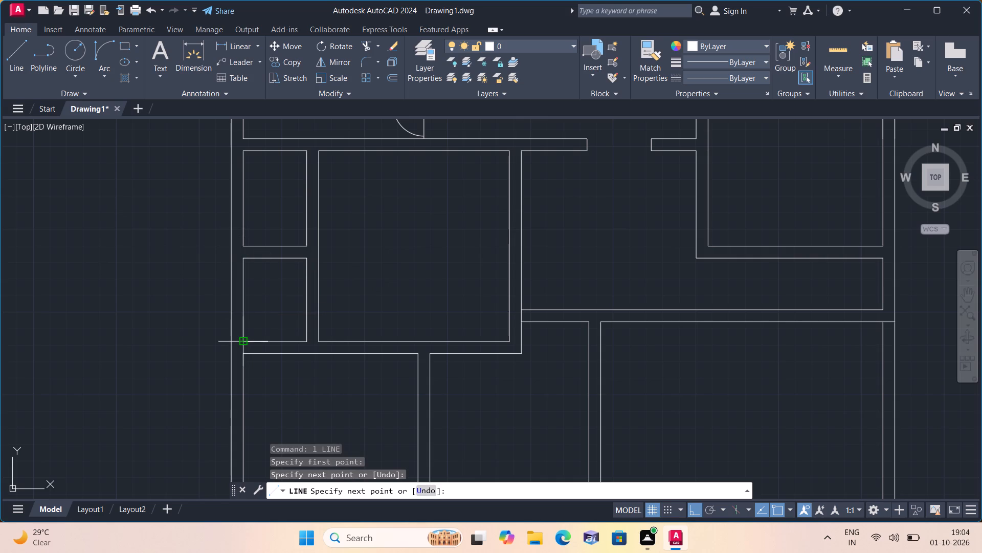
pyautogui.press('space')
# Draw a jamb line across the wall thickness from the upper small room's lower-right corner to the wall's other face.
pyautogui.scroll(1, 261, 274)
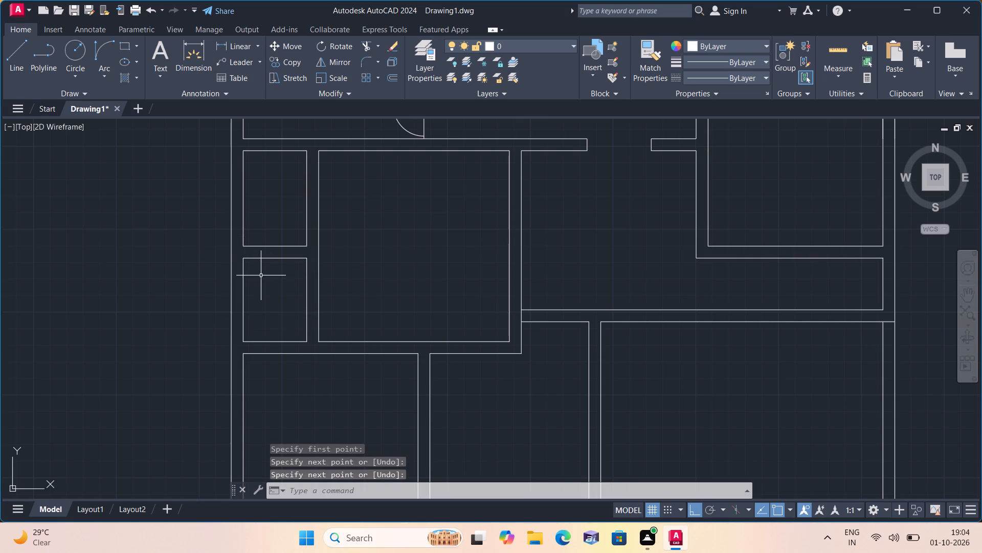
pyautogui.moveTo(261, 274); pyautogui.dragTo(279, 330, button='middle')
pyautogui.scroll(2, 316, 296)
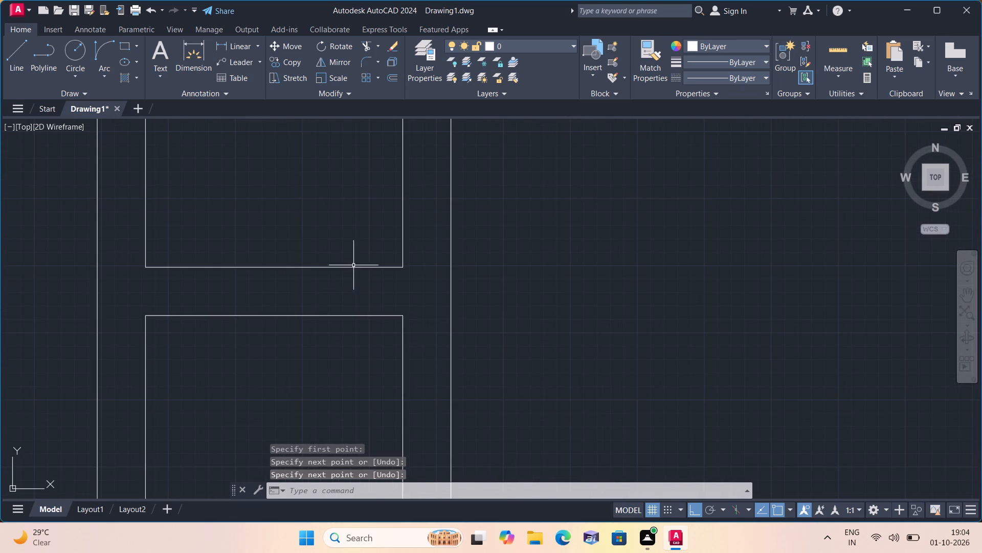
pyautogui.scroll(-1, 383, 263)
pyautogui.press('space')
pyautogui.click(397, 267)
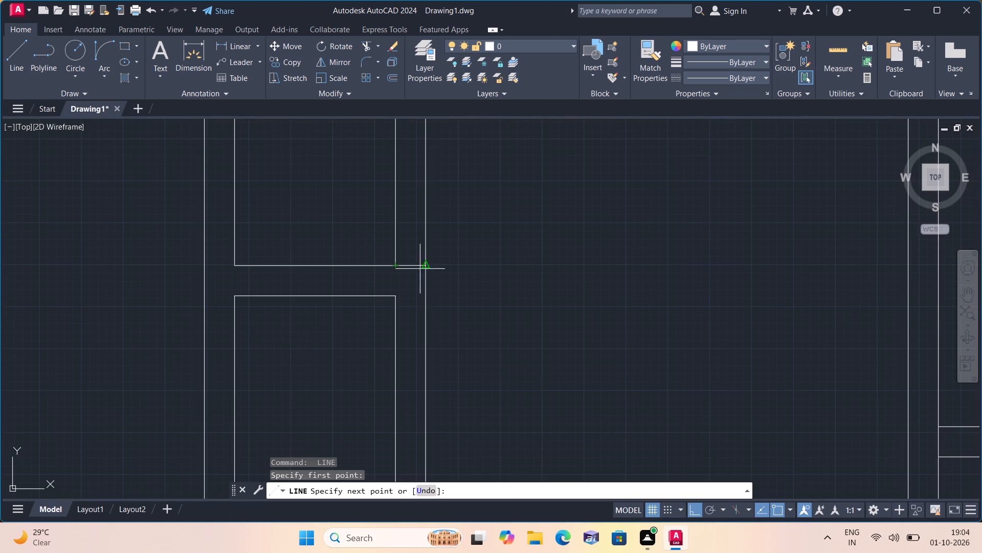
pyautogui.click(427, 269)
pyautogui.press('space')
# From the jamb line's midpoint, draw a 2" segment upward inside the wall, continued by a 2' segment.
pyautogui.press('space')
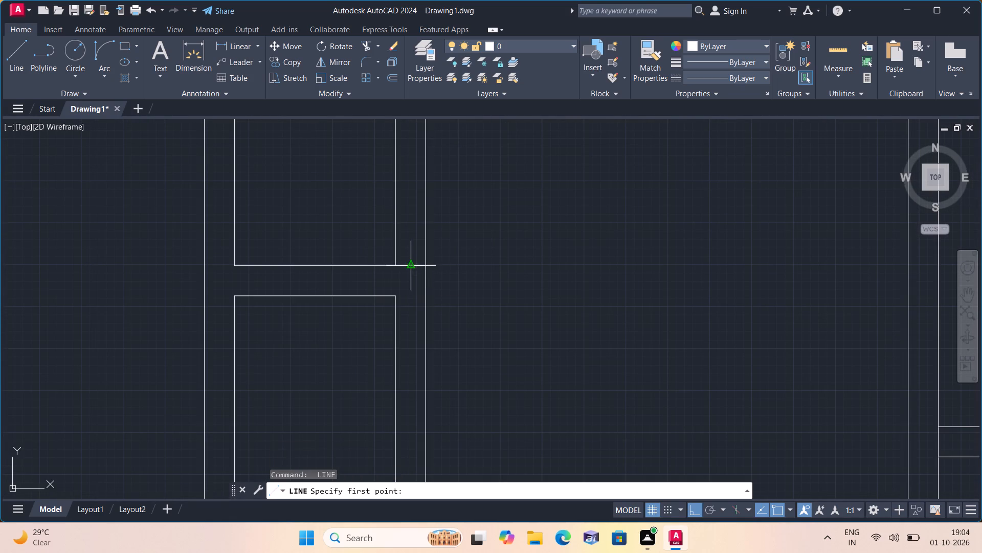
pyautogui.click(413, 265)
pyautogui.write('2"')
pyautogui.press('space')
pyautogui.moveTo(408, 186); pyautogui.dragTo(409, 198, button='middle')
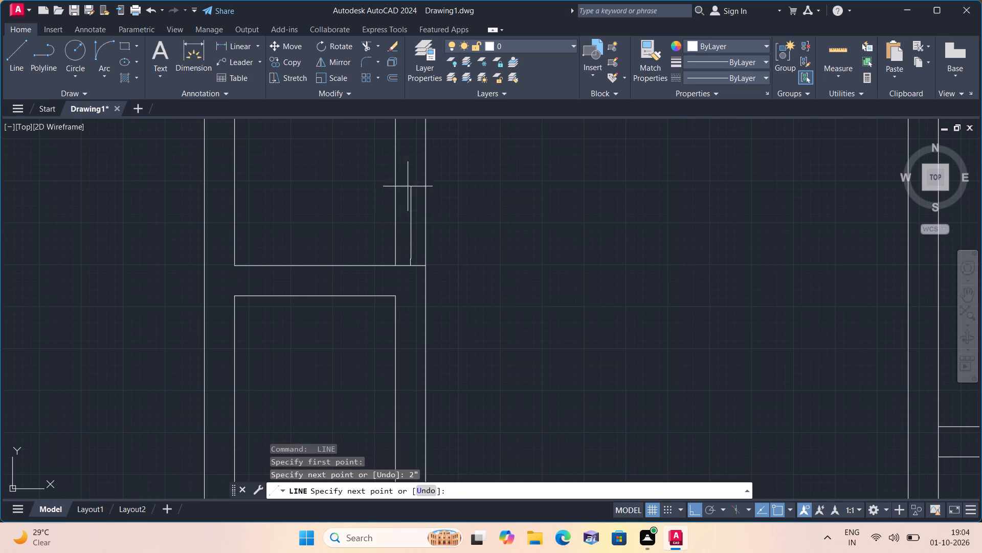
pyautogui.moveTo(409, 198); pyautogui.dragTo(423, 278, button='middle')
pyautogui.write("2'")
pyautogui.press('space')
# From the 2' segment's upper end, draw a 2" horizontal segment and continue it to the wall's right face.
pyautogui.moveTo(434, 197); pyautogui.dragTo(460, 284, button='middle')
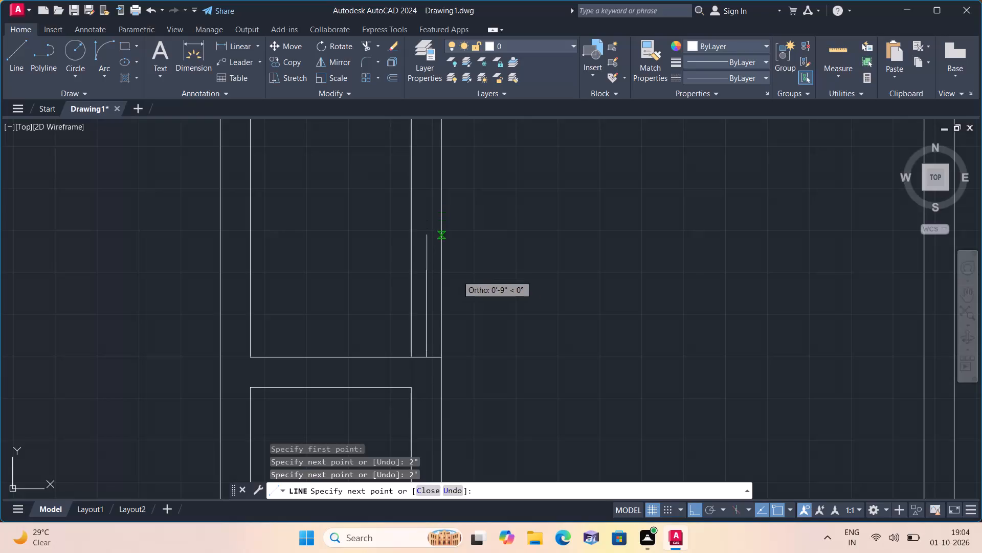
pyautogui.moveTo(460, 284); pyautogui.dragTo(462, 286, button='middle')
pyautogui.write('2"')
pyautogui.scroll(-1, 471, 137)
pyautogui.scroll(1, 471, 137)
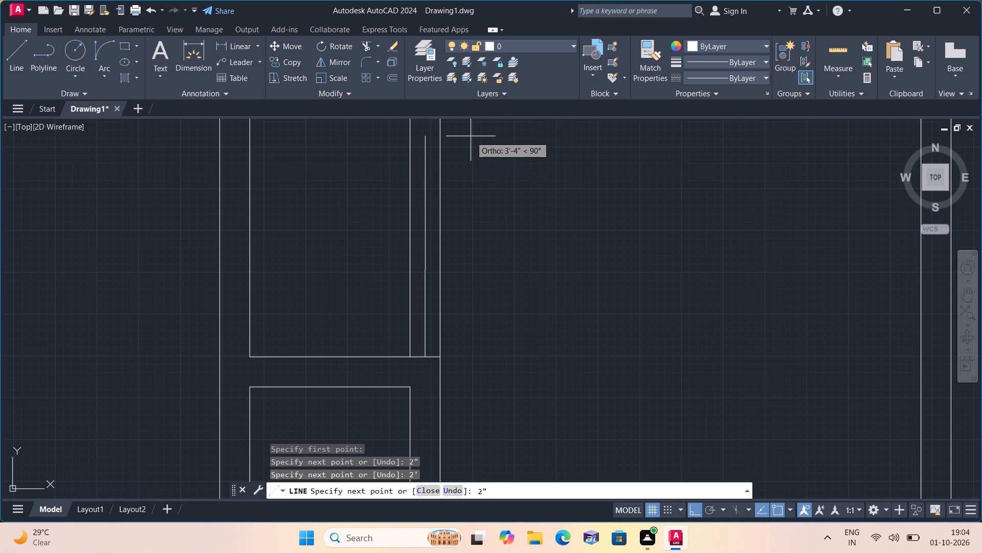
pyautogui.scroll(-2, 471, 136)
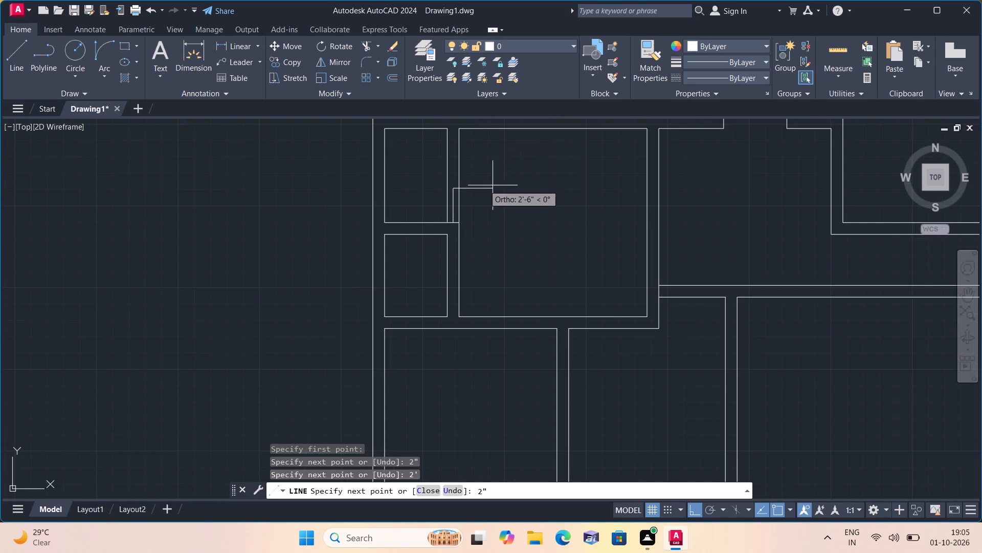
pyautogui.scroll(5, 441, 183)
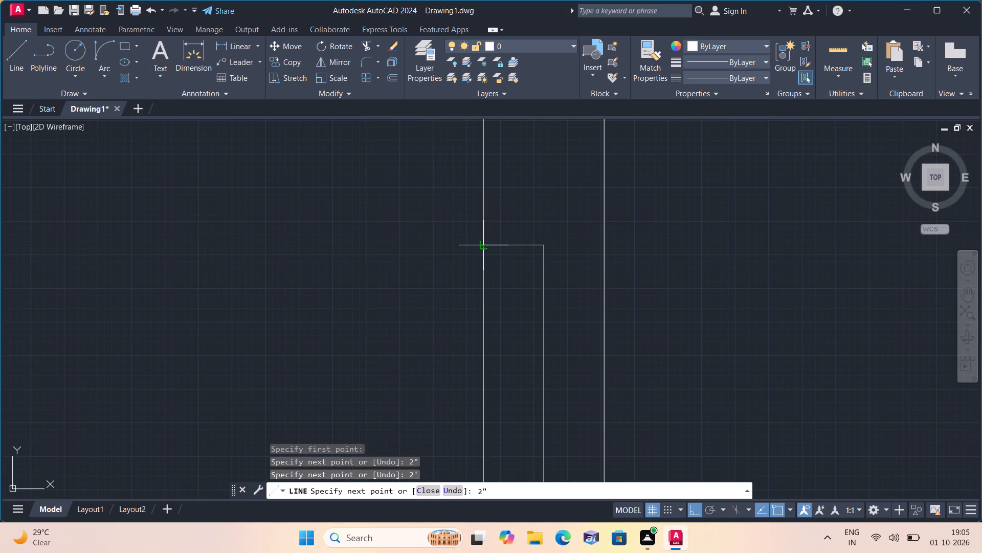
pyautogui.click(485, 244)
pyautogui.click(485, 243)
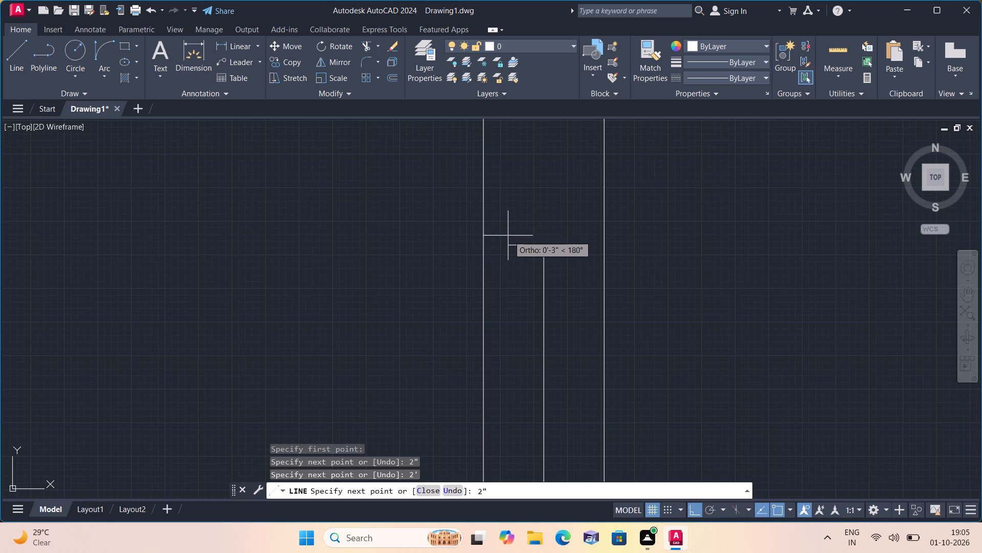
pyautogui.click(606, 246)
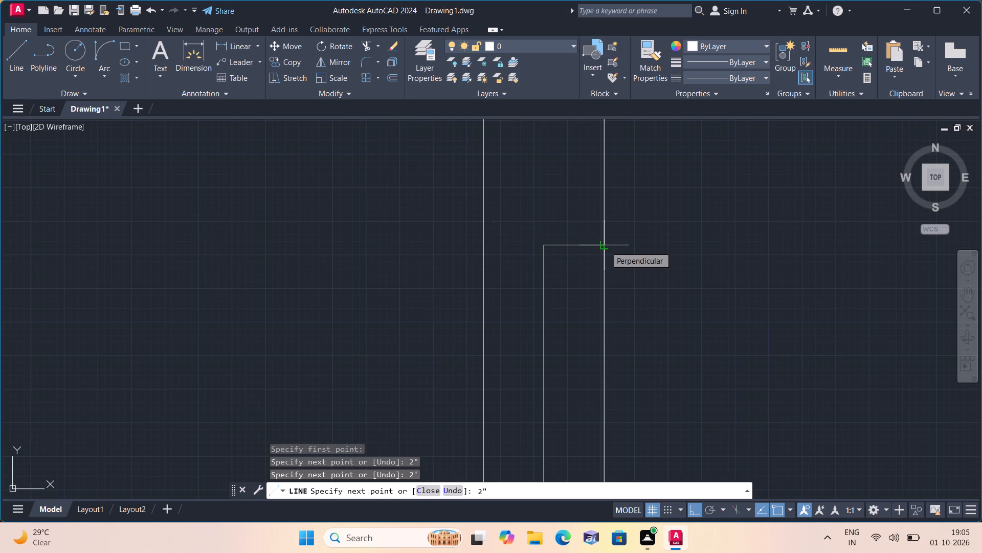
pyautogui.scroll(3, 606, 246)
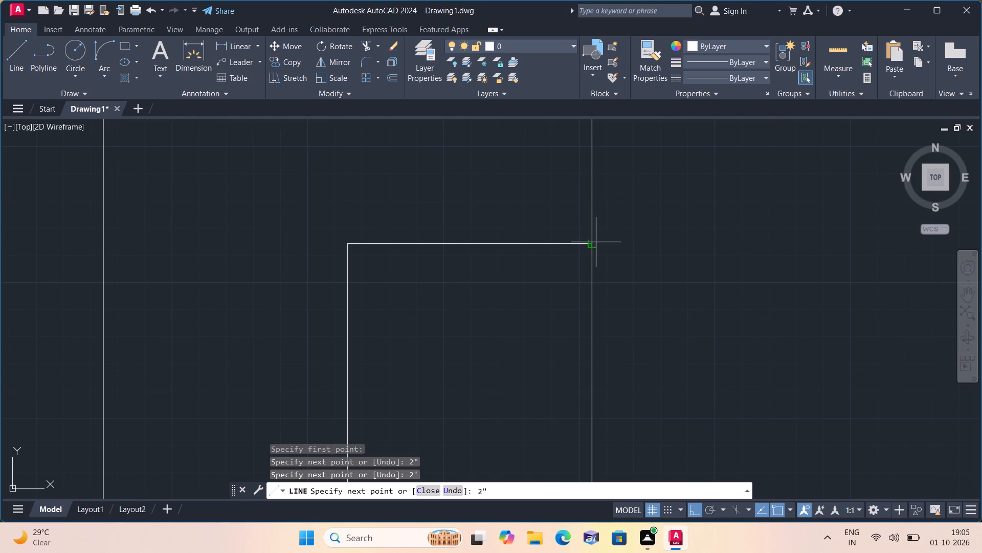
pyautogui.click(593, 243)
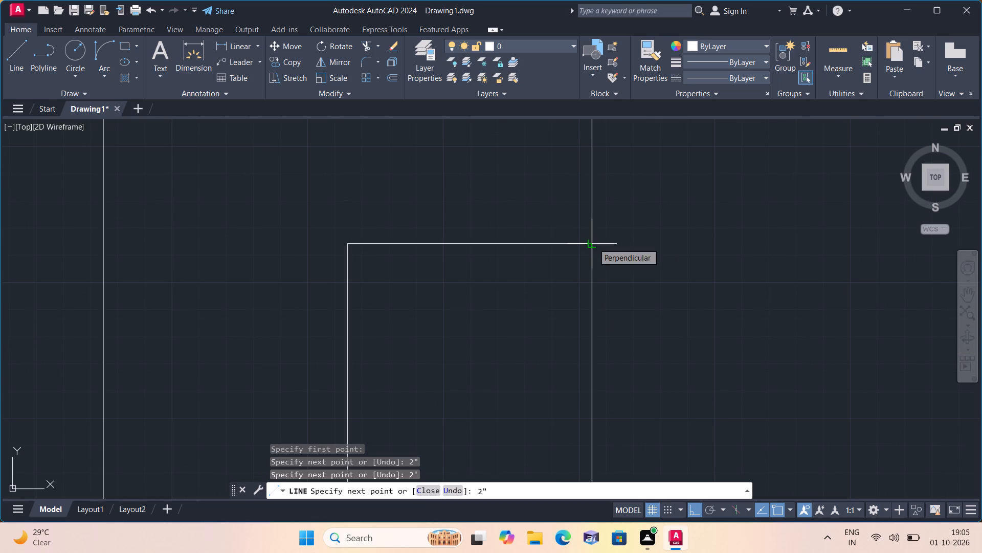
pyautogui.press('space')
pyautogui.scroll(-1, 575, 262)
pyautogui.scroll(-1, 472, 272)
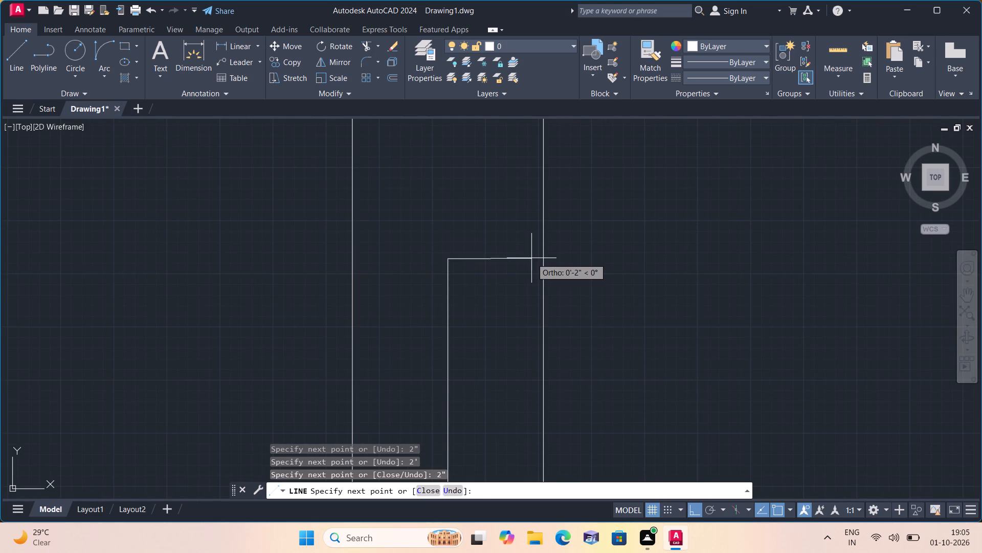
pyautogui.scroll(2, 532, 258)
pyautogui.click(557, 259)
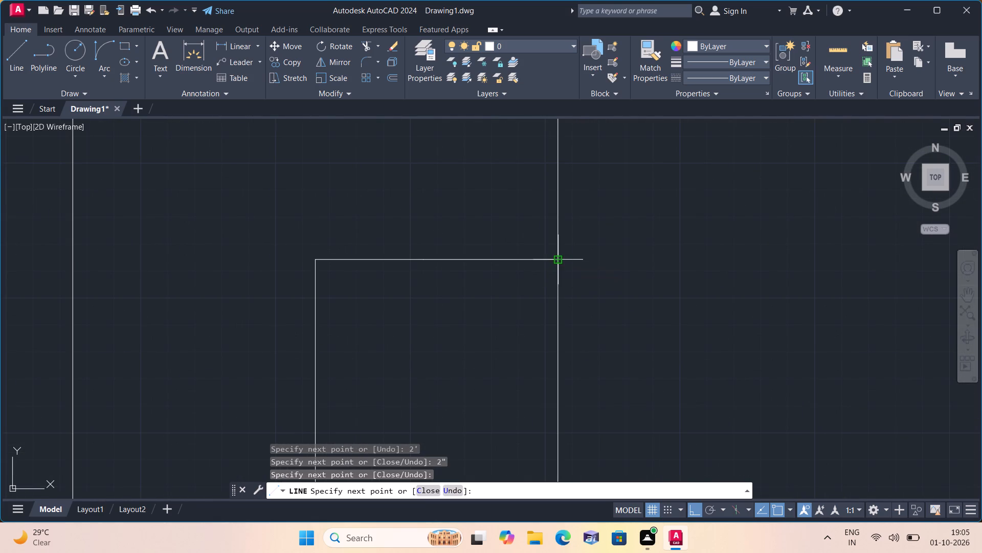
pyautogui.press('space')
# Complete the upper jamb line from the 2' segment's upper end to the wall's left face.
pyautogui.scroll(-2, 377, 280)
pyautogui.moveTo(399, 290); pyautogui.dragTo(477, 259, button='middle')
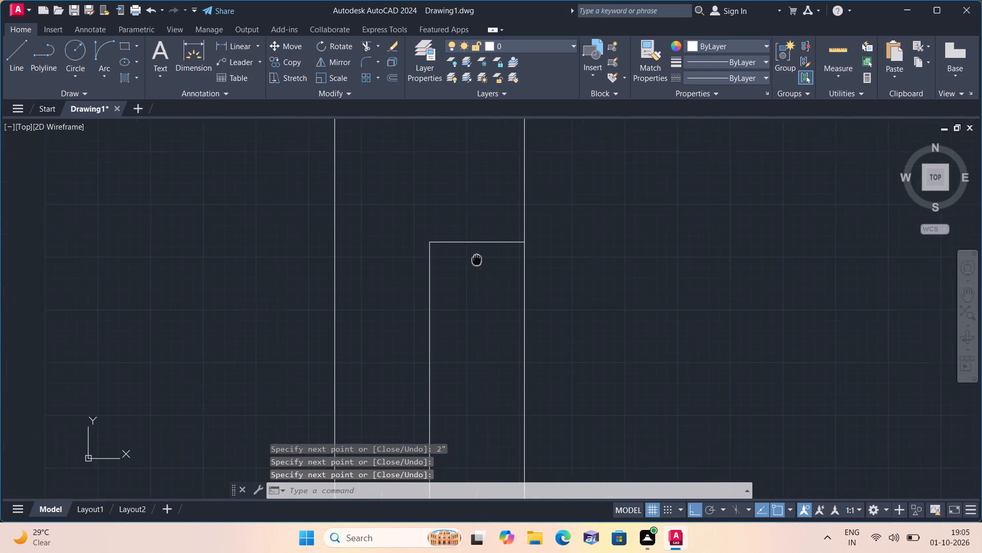
pyautogui.scroll(2, 431, 248)
pyautogui.press('space')
pyautogui.click(425, 229)
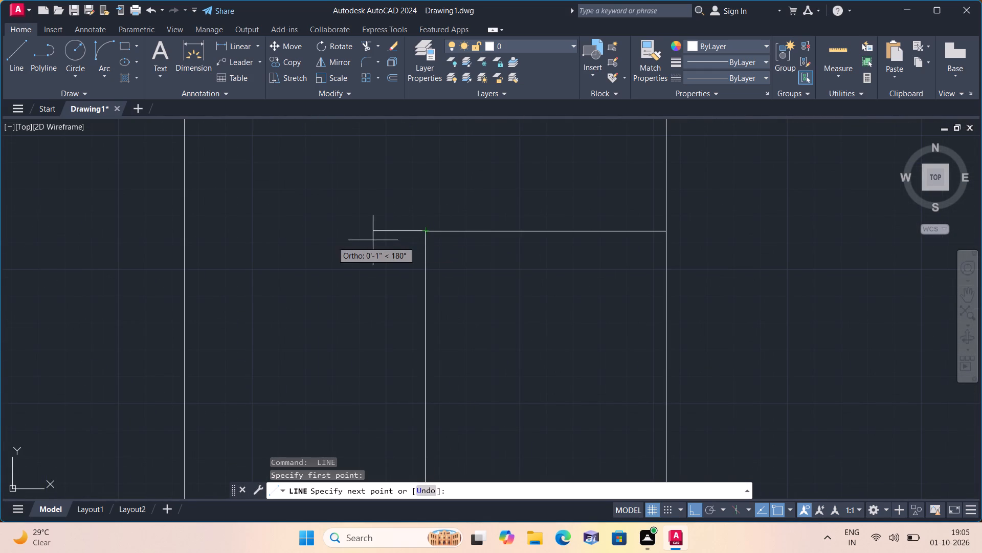
pyautogui.scroll(-3, 194, 232)
pyautogui.click(193, 230)
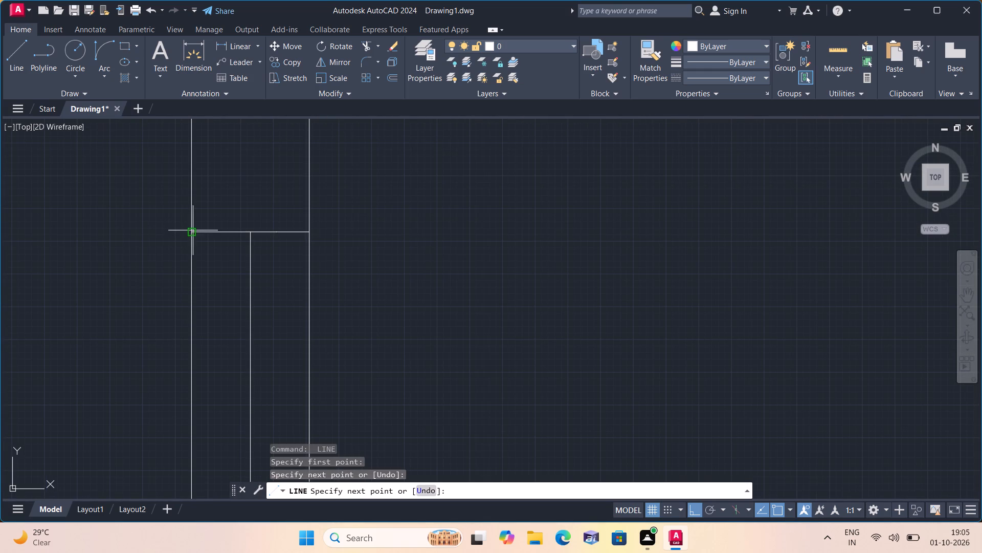
pyautogui.press('space')
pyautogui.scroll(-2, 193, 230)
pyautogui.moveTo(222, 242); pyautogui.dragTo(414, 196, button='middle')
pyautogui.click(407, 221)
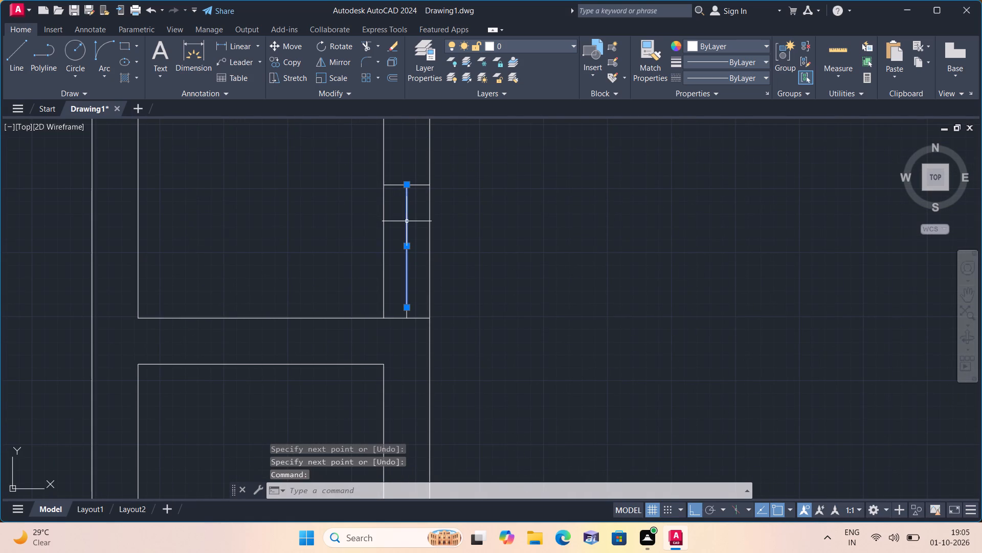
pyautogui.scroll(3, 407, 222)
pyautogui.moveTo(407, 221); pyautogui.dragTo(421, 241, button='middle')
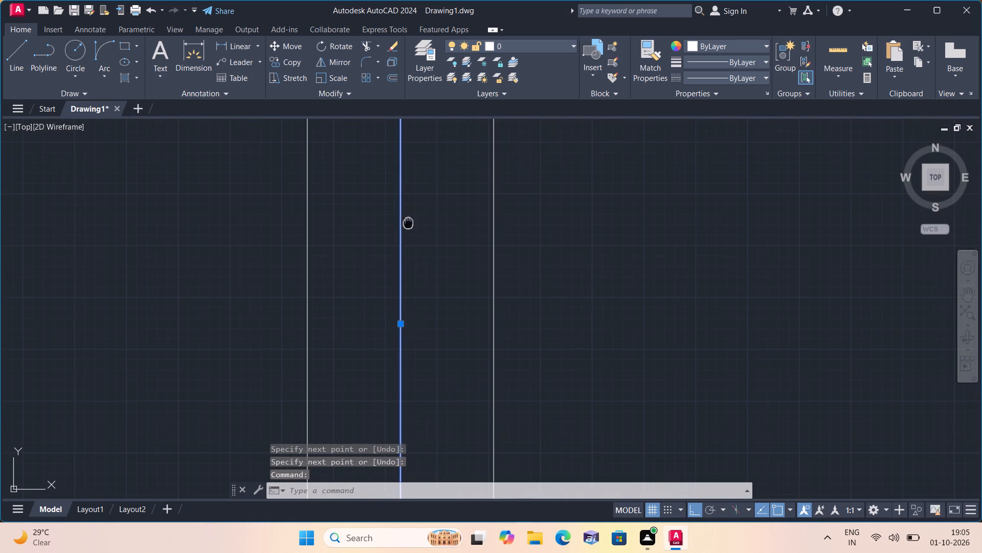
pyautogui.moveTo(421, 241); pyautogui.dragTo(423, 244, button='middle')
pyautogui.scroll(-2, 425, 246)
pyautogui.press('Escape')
# Erase the three horizontal segments forming the upper jamb line at the 2' segment's upper end.
pyautogui.scroll(1, 442, 215)
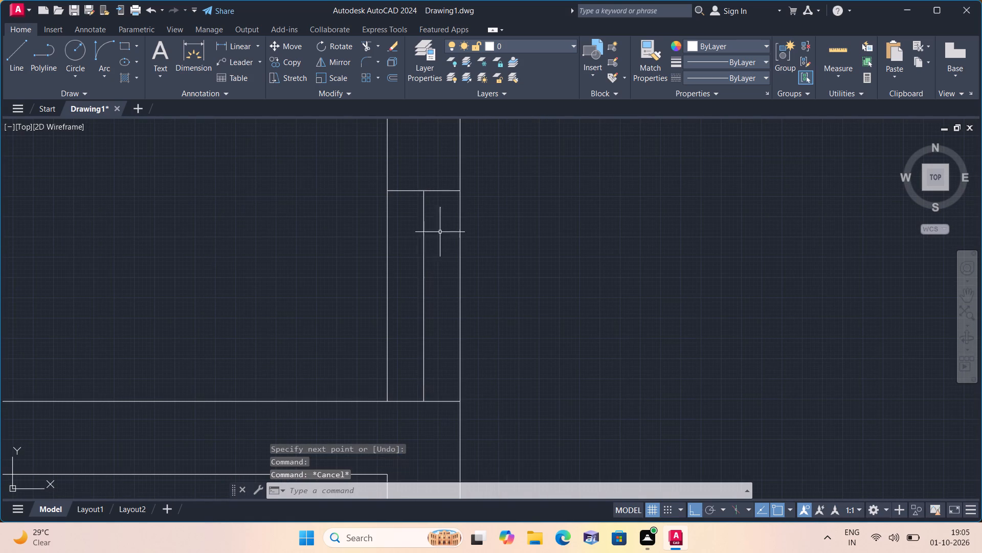
pyautogui.click(440, 199)
pyautogui.click(431, 161)
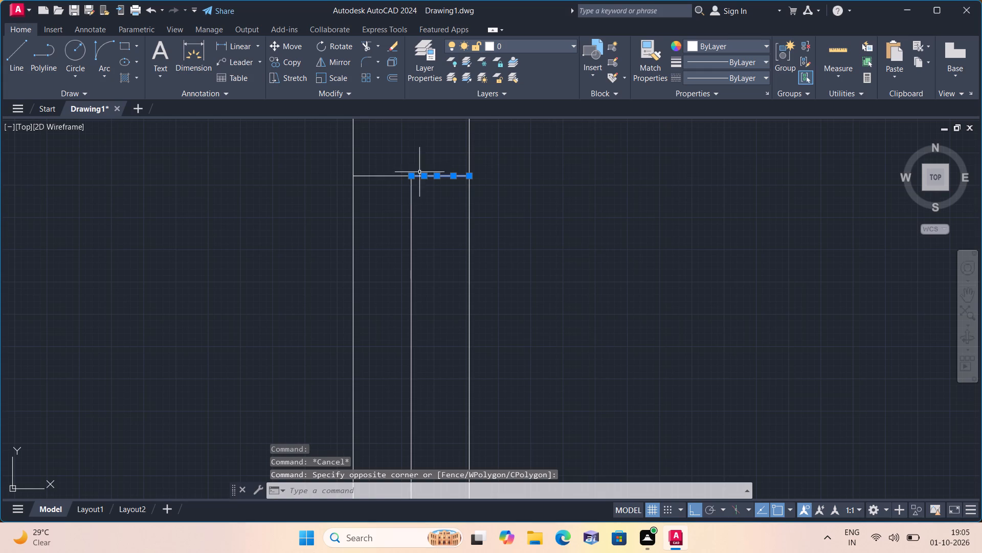
pyautogui.click(397, 181)
pyautogui.click(392, 171)
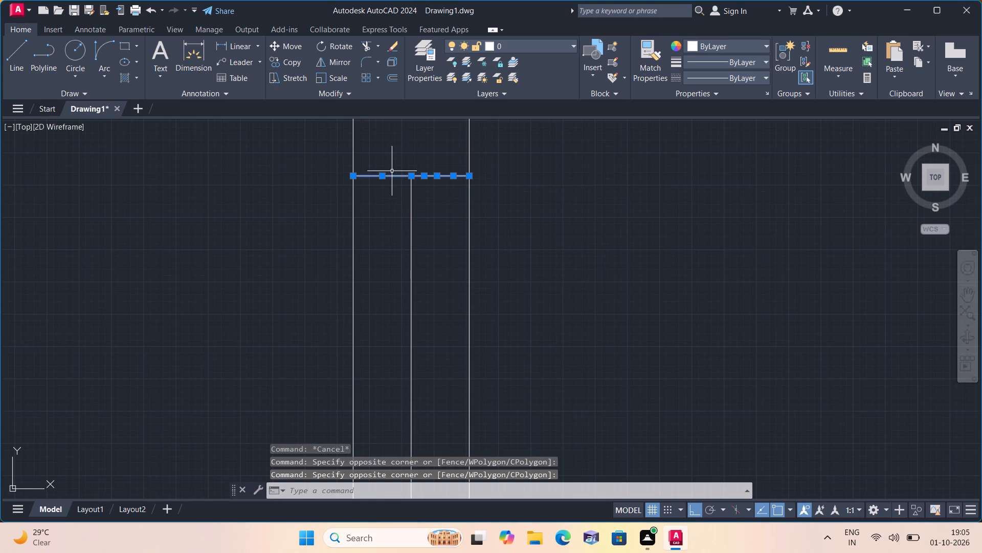
pyautogui.press('Delete')
# From the 2' segment's upper end, draw a 2" segment upward and continue it horizontally to the wall's right face.
pyautogui.scroll(1, 403, 190)
pyautogui.scroll(-1, 403, 190)
pyautogui.moveTo(401, 192); pyautogui.dragTo(436, 256, button='middle')
pyautogui.scroll(-1, 401, 192)
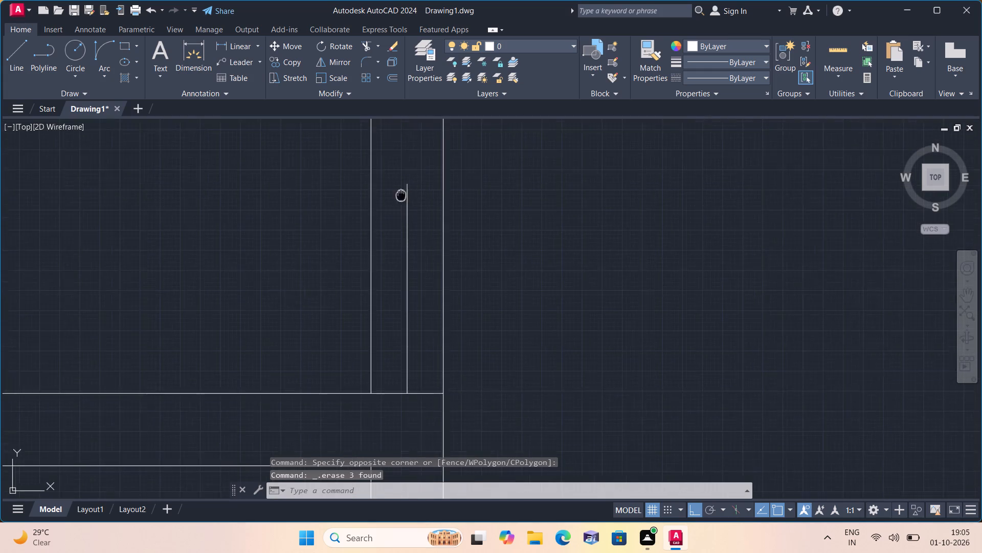
pyautogui.moveTo(436, 256); pyautogui.dragTo(445, 269, button='middle')
pyautogui.scroll(-1, 447, 270)
pyautogui.press('l')
pyautogui.press('space')
pyautogui.scroll(2, 448, 270)
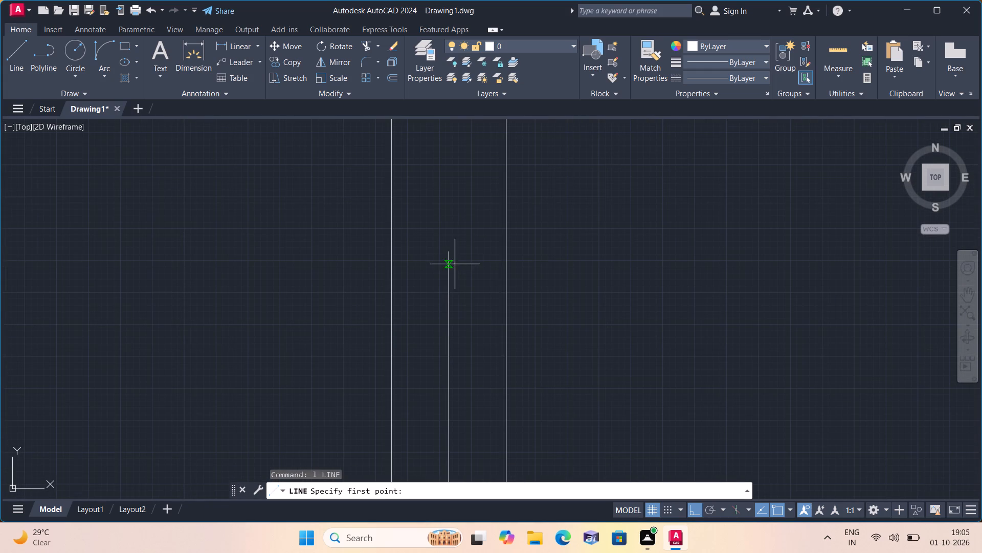
pyautogui.click(449, 253)
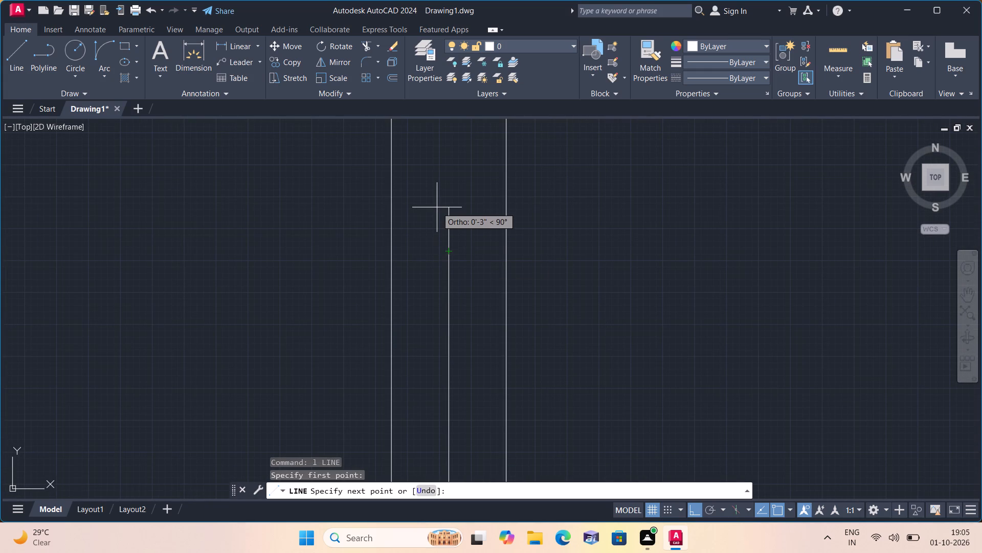
pyautogui.press('2')
pyautogui.hotkey('shift', '"')
pyautogui.press('space')
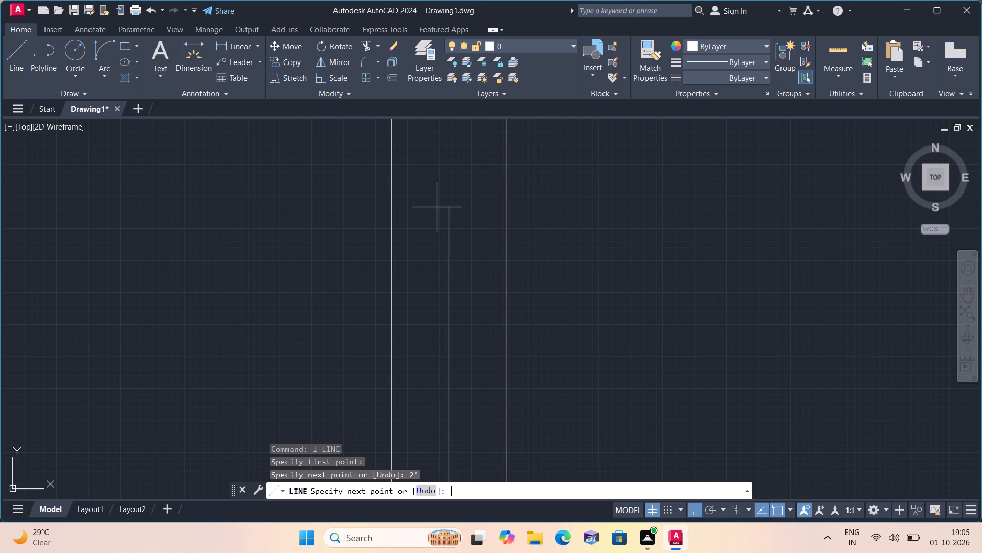
pyautogui.click(504, 227)
pyautogui.press('space')
# Complete the upper jamb line from the new 2" segment's upper end to the wall's left face.
pyautogui.press('space')
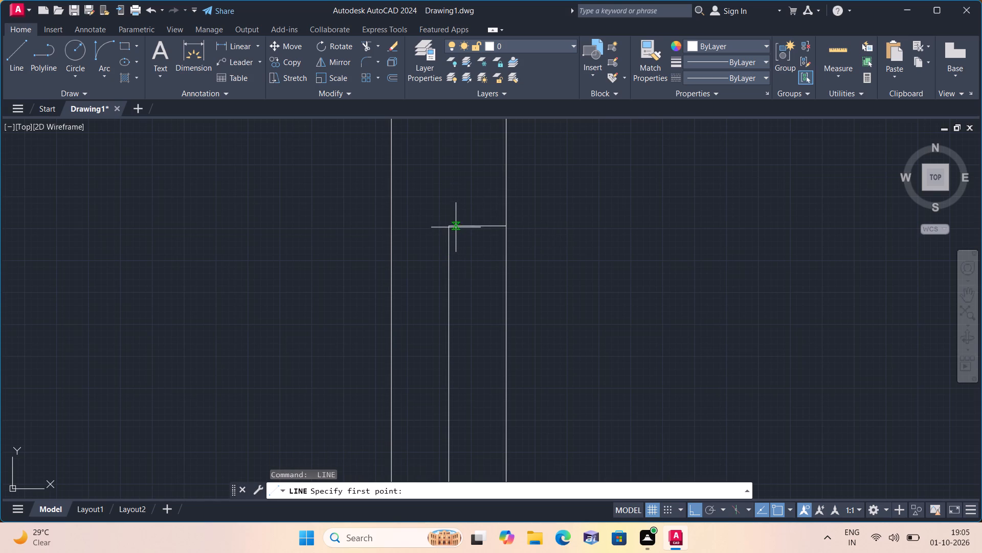
pyautogui.click(452, 226)
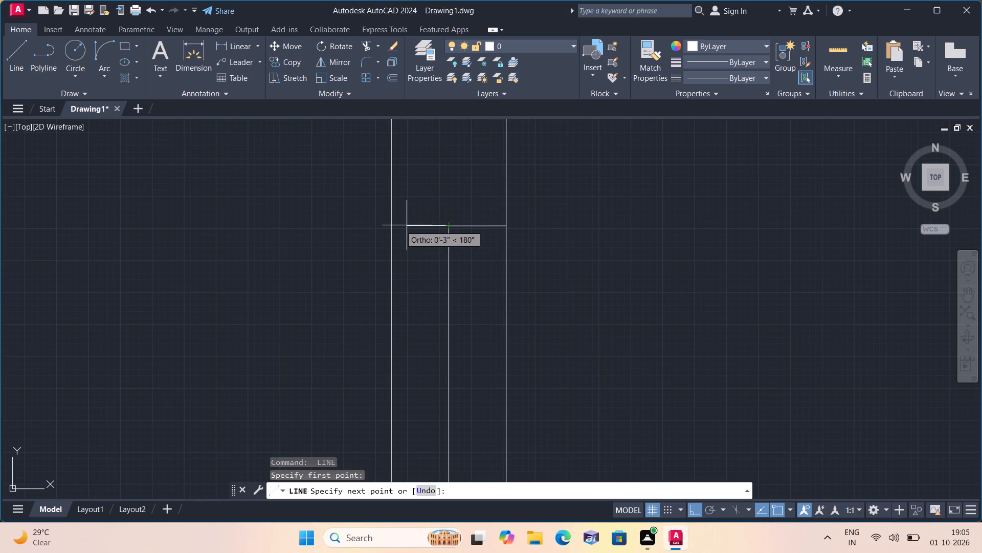
pyautogui.click(393, 227)
pyautogui.press('space')
# Erase the 2' vertical segment between the two 2" jamb stubs.
pyautogui.scroll(-1, 399, 229)
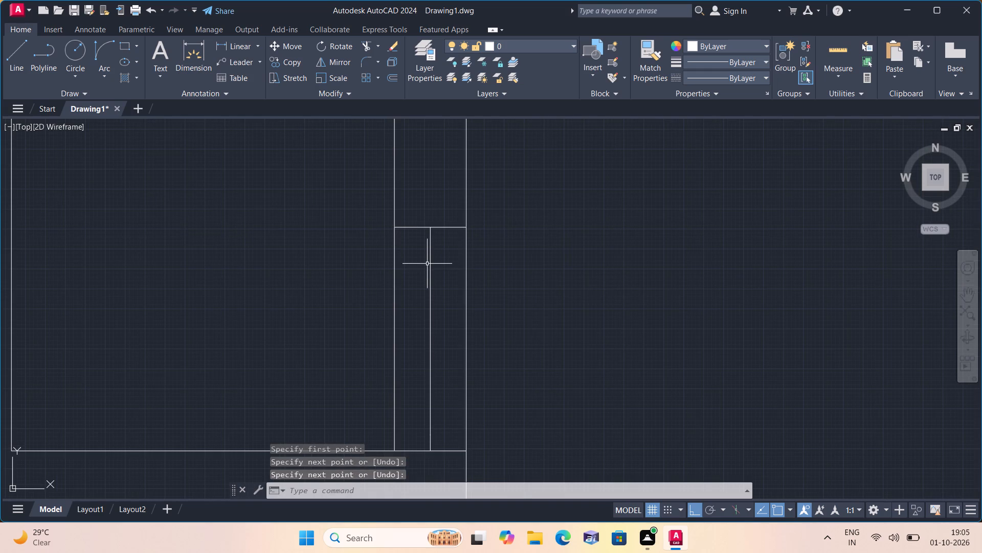
pyautogui.click(427, 264)
pyautogui.doubleClick(431, 267)
pyautogui.click(431, 267)
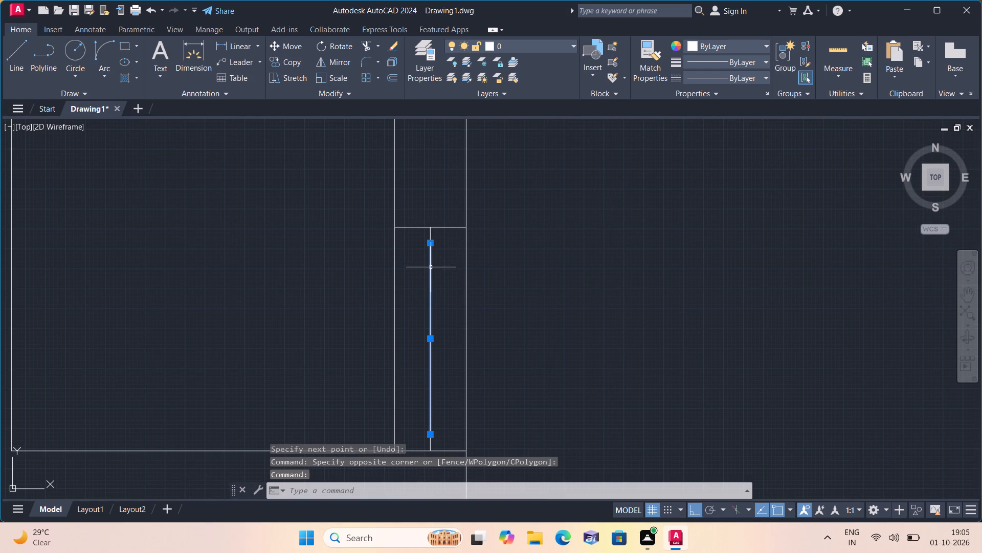
pyautogui.press('Delete')
# Draw a 2' horizontal door leaf from the lower stub's upper end leftward into the upper small room.
pyautogui.press('l')
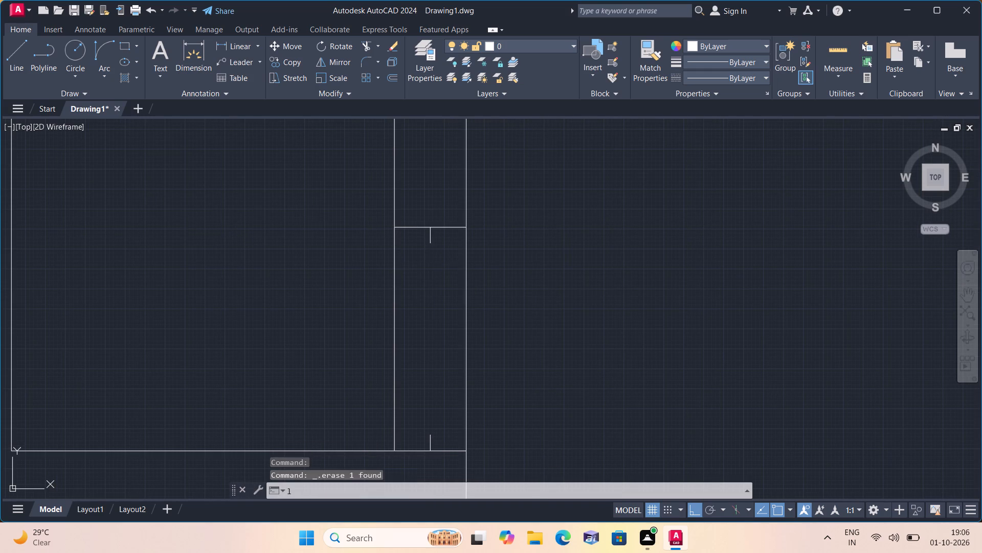
pyautogui.press('space')
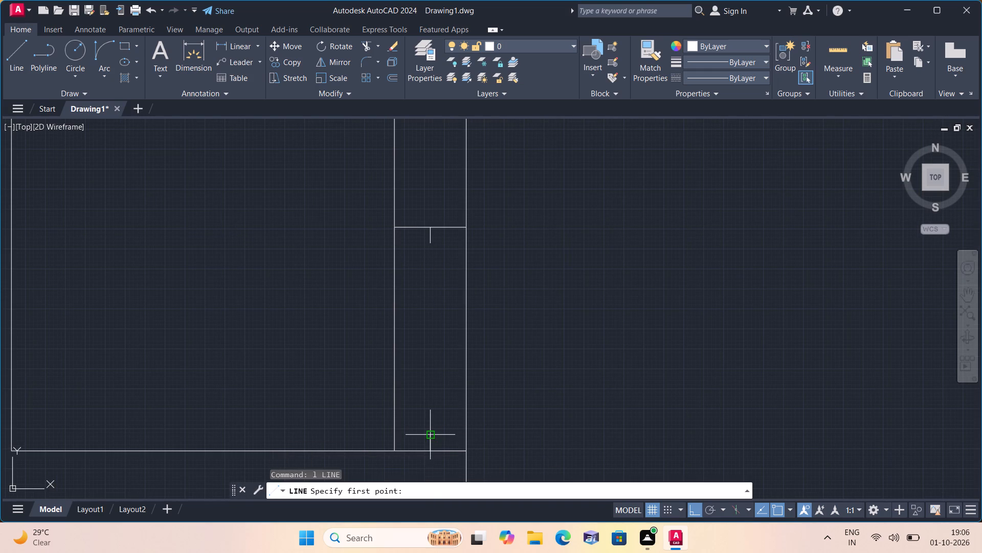
pyautogui.click(431, 434)
pyautogui.scroll(-1, 258, 402)
pyautogui.press('2')
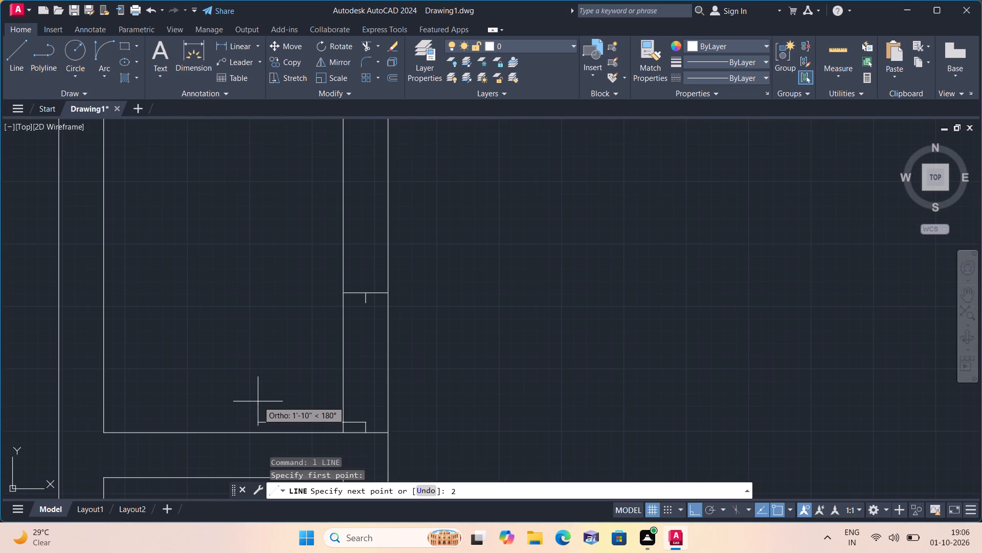
pyautogui.press("'")
pyautogui.press('space')
pyautogui.press('Escape')
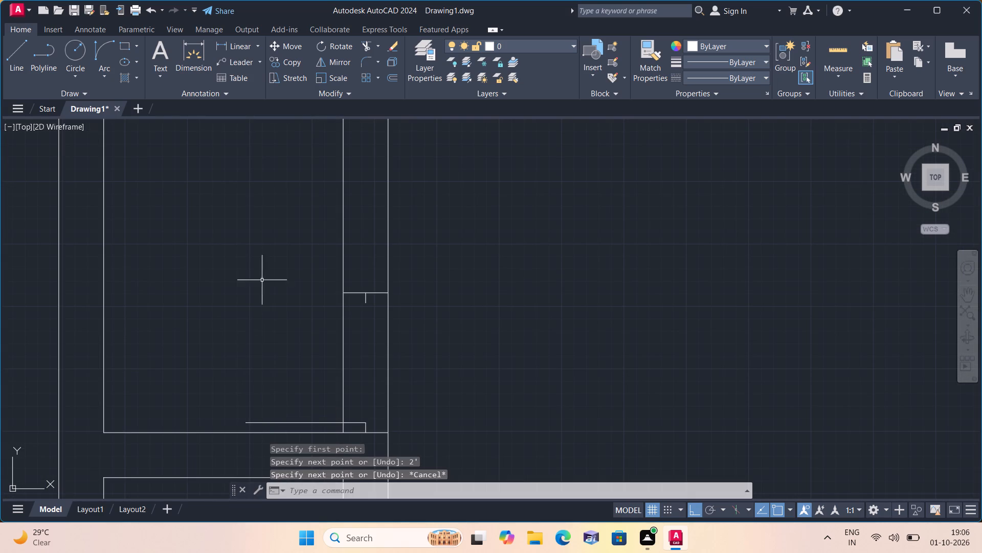
# Draw a Start, End, Direction arc from the leaf's free end to the upper stub's lower end, with the start tangent pointing upward.
pyautogui.click(108, 73)
pyautogui.click(157, 229)
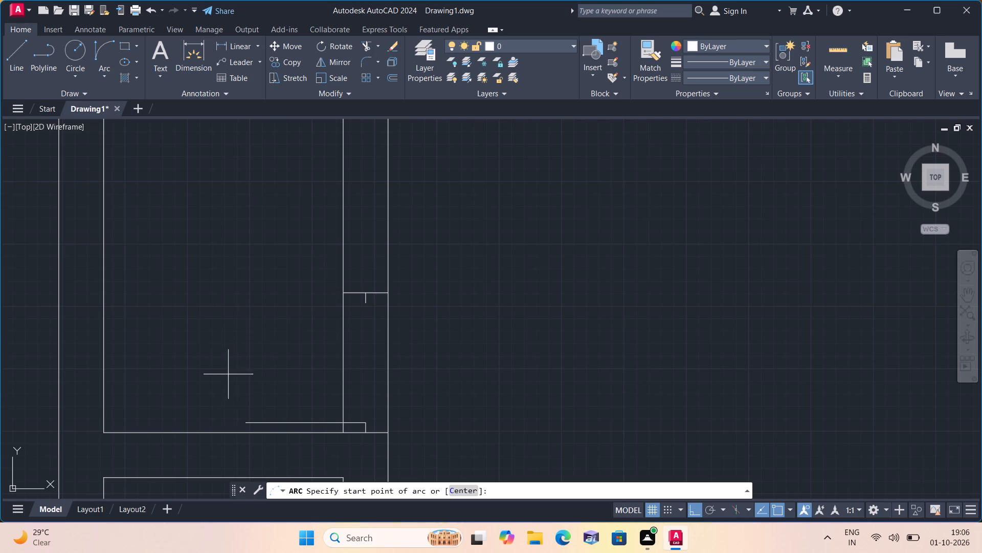
pyautogui.click(244, 422)
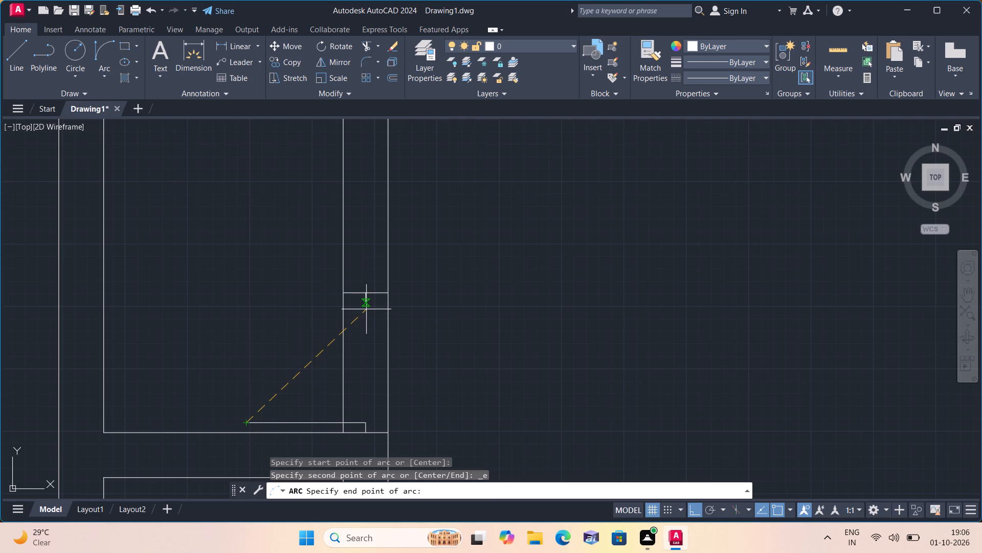
pyautogui.click(366, 304)
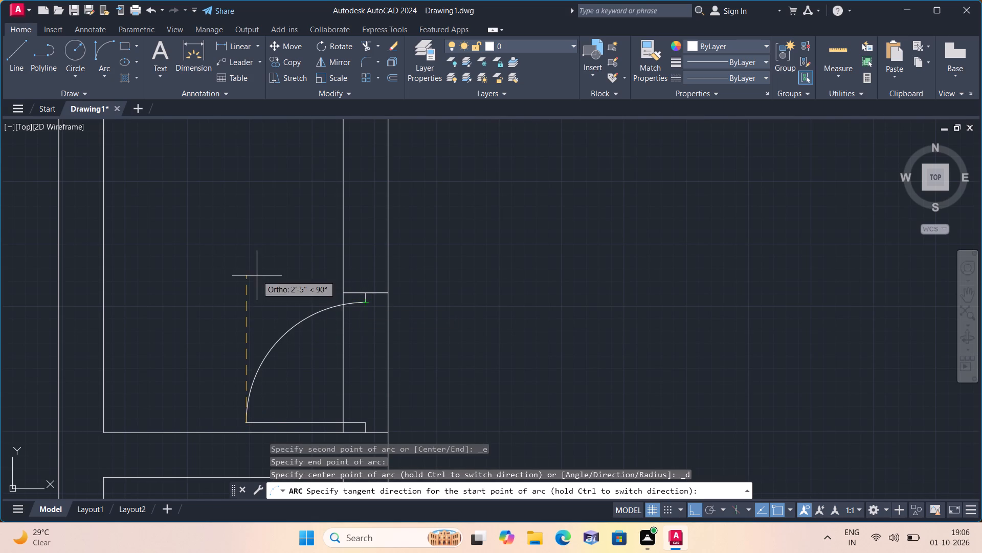
pyautogui.click(257, 275)
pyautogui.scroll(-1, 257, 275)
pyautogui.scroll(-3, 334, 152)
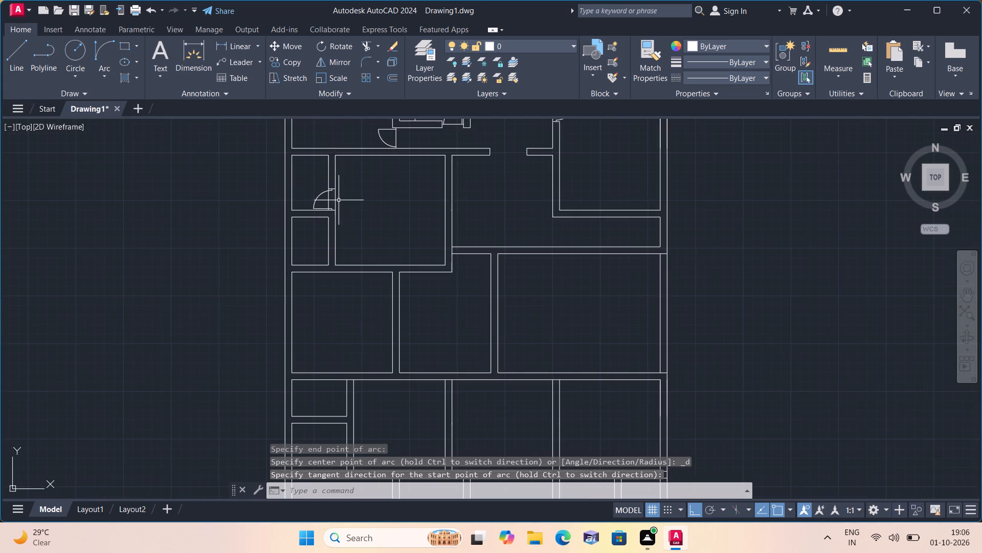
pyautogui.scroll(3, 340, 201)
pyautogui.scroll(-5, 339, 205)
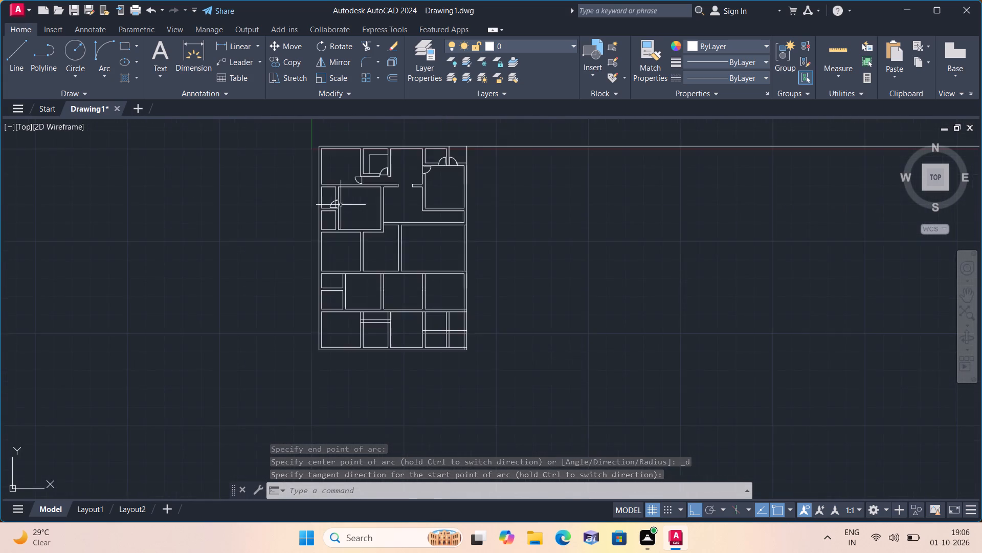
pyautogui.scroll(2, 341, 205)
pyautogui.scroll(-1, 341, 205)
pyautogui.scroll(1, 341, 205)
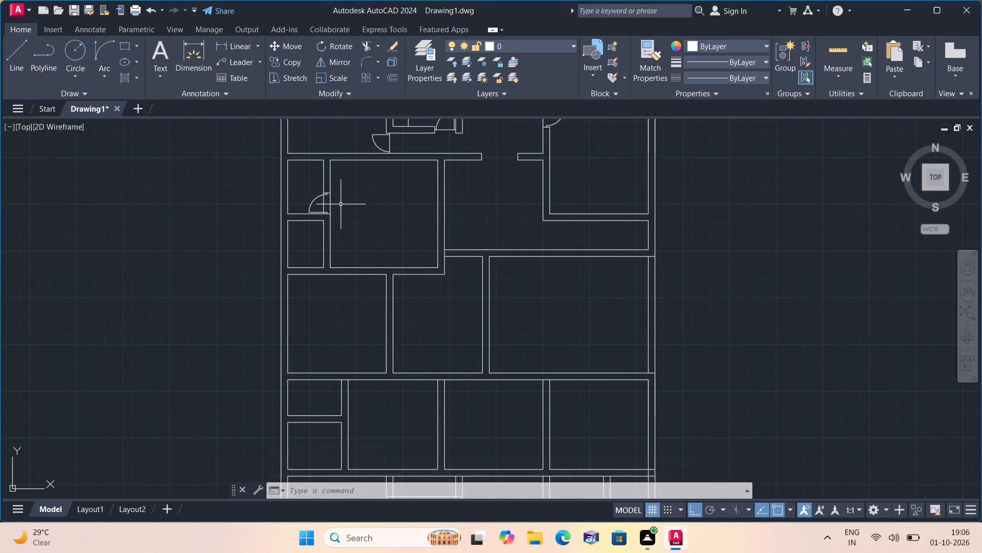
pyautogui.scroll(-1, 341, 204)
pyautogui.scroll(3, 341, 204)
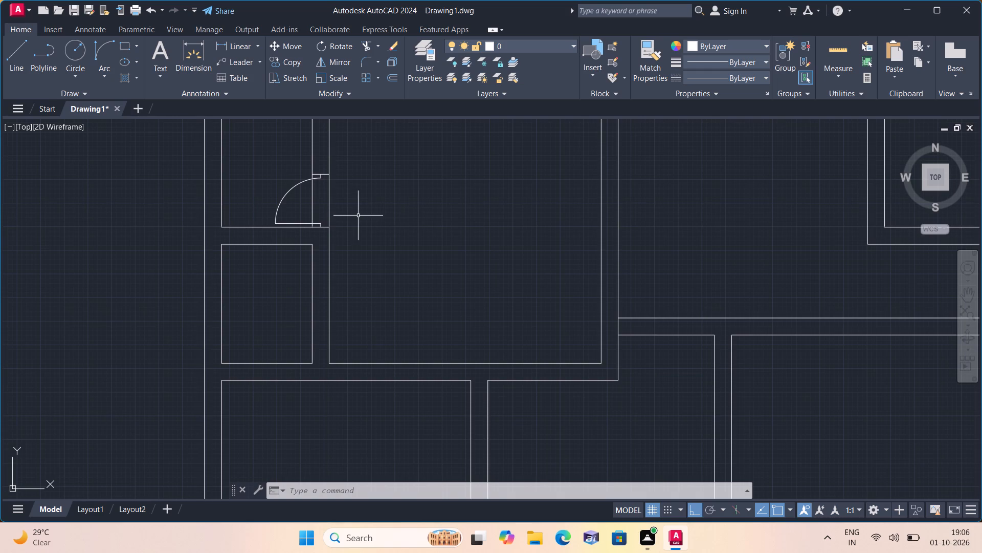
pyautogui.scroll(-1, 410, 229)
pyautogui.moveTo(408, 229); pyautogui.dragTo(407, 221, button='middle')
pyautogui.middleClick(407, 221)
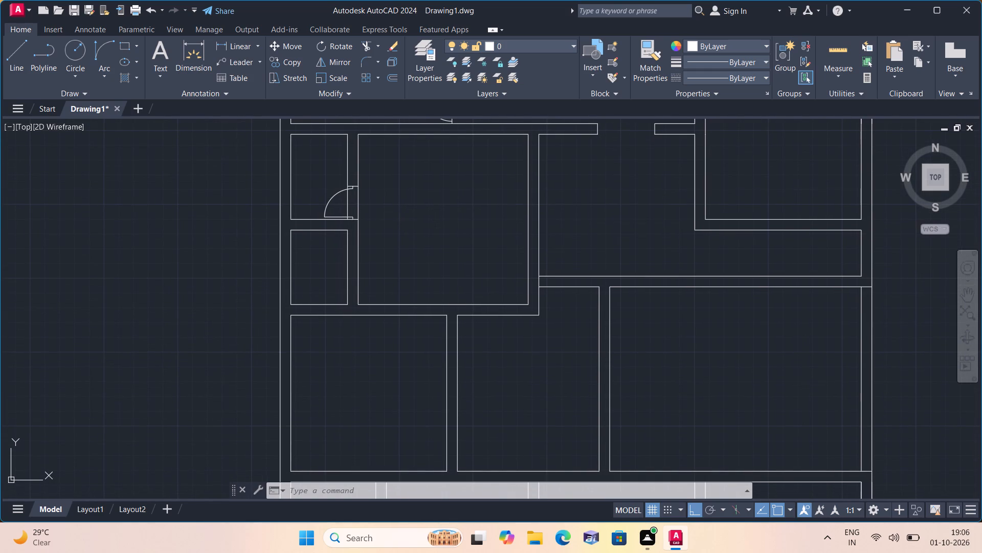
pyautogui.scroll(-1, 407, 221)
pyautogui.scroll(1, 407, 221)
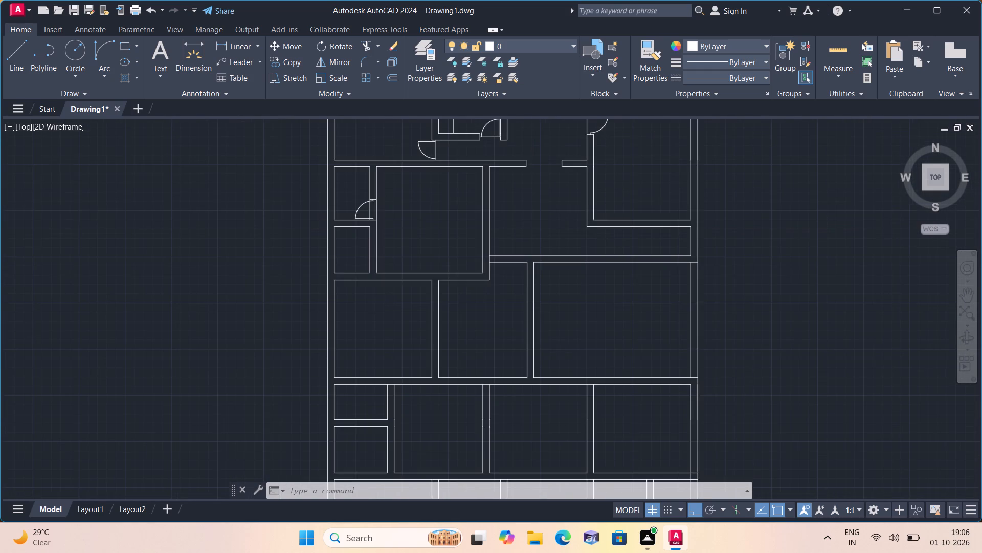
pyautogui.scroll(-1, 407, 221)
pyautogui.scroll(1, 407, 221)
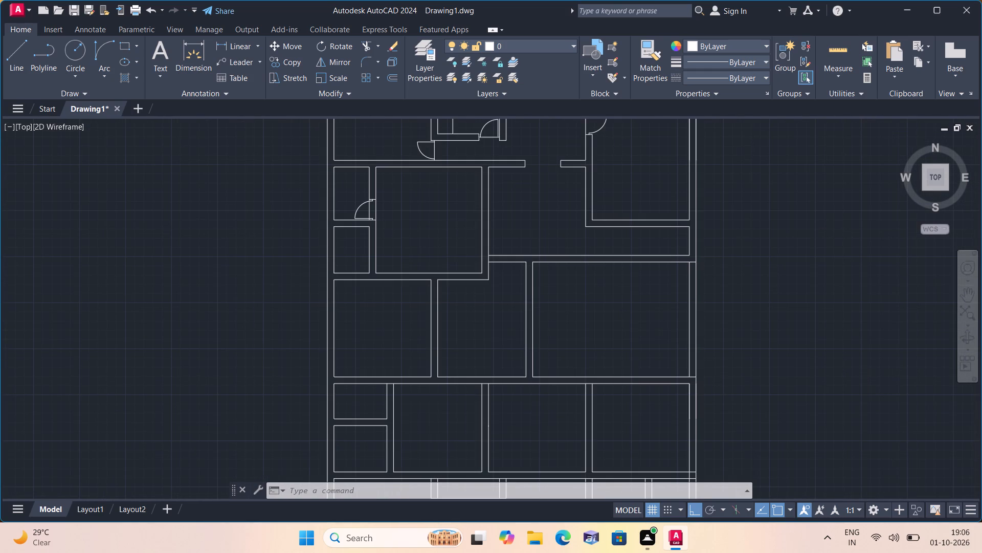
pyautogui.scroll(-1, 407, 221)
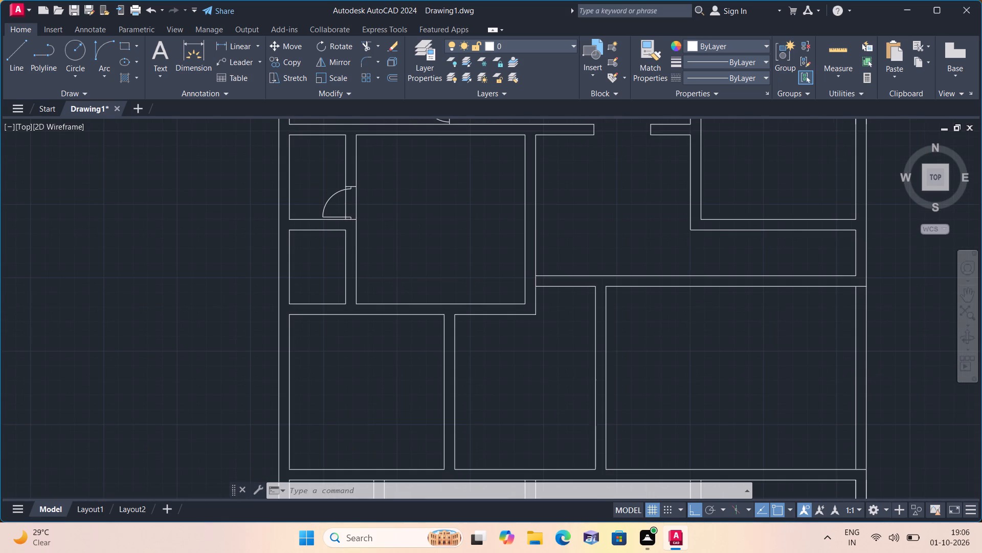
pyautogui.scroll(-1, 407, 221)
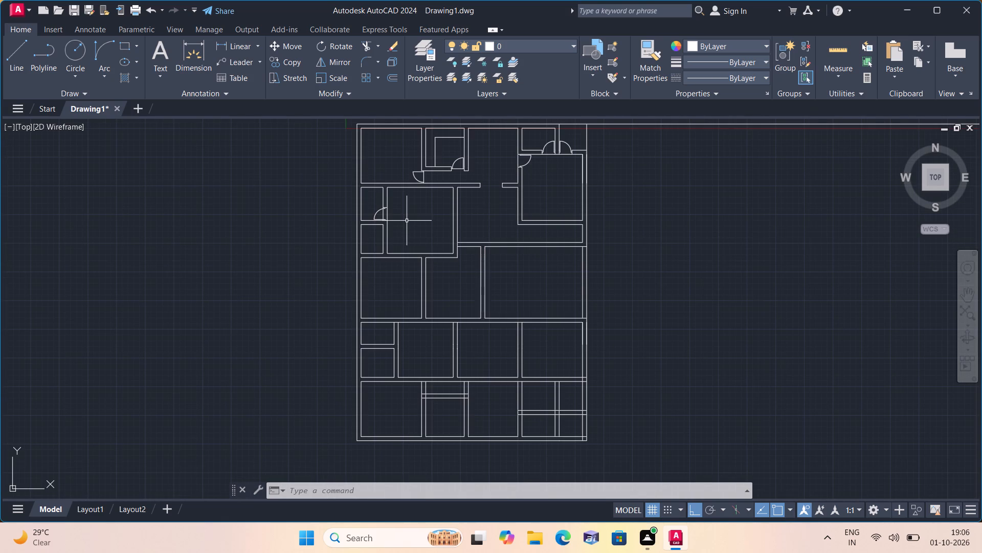
# Draw a vertical jamb line across the wall below the large left room, from the room's lower-right inner corner to the wall's lower face.
pyautogui.scroll(2, 407, 221)
pyautogui.moveTo(456, 257); pyautogui.dragTo(420, 199, button='middle')
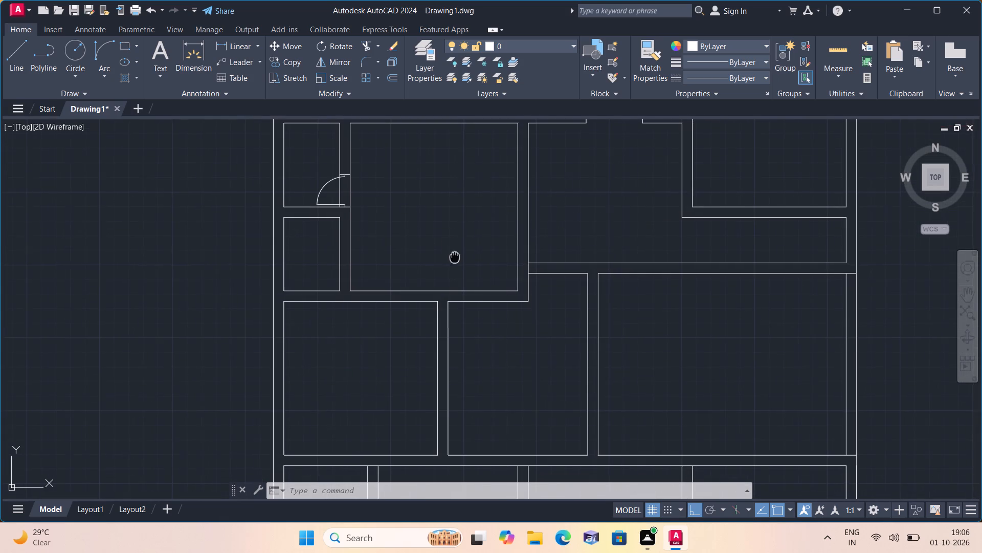
pyautogui.moveTo(420, 199); pyautogui.dragTo(417, 178, button='middle')
pyautogui.scroll(1, 479, 241)
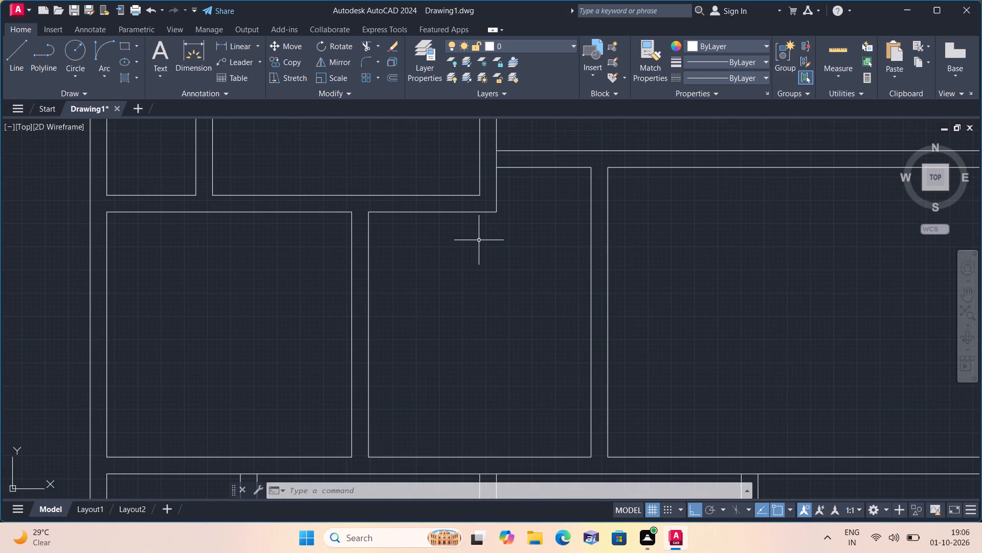
pyautogui.write('l')
pyautogui.press('space')
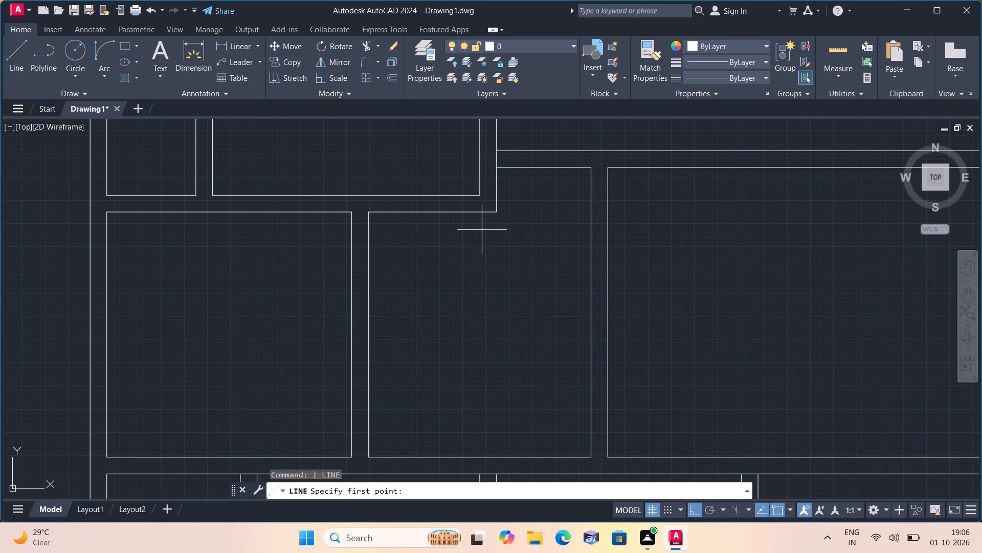
pyautogui.click(476, 195)
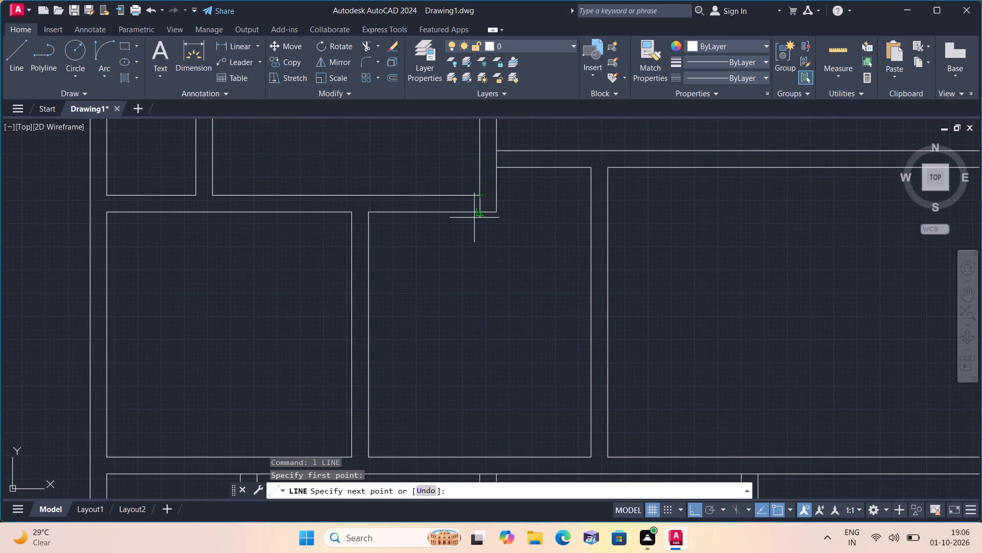
pyautogui.click(477, 215)
pyautogui.press('space')
# From the new jamb line's midpoint, draw consecutive horizontal line segments of 2", 2' and 2" leftward inside the wall.
pyautogui.scroll(2, 477, 214)
pyautogui.press('space')
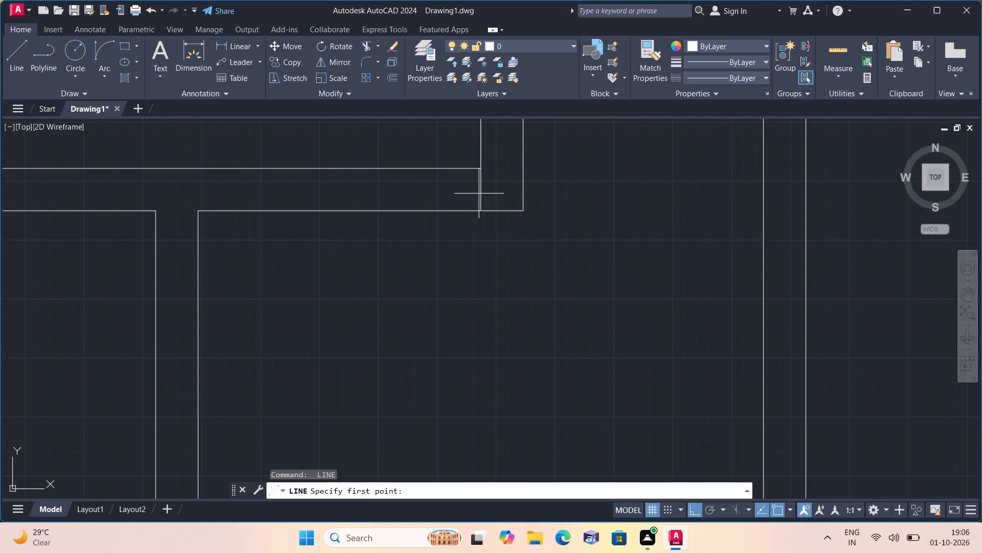
pyautogui.click(479, 187)
pyautogui.scroll(-1, 401, 185)
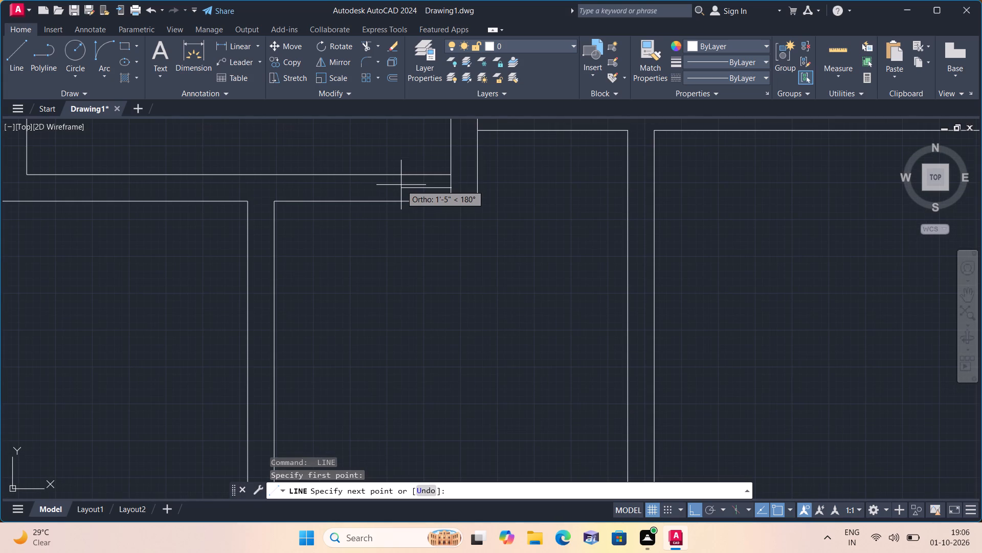
pyautogui.press('2')
pyautogui.hotkey('shift', '"')
pyautogui.press('space')
pyautogui.write("2'")
pyautogui.press('space')
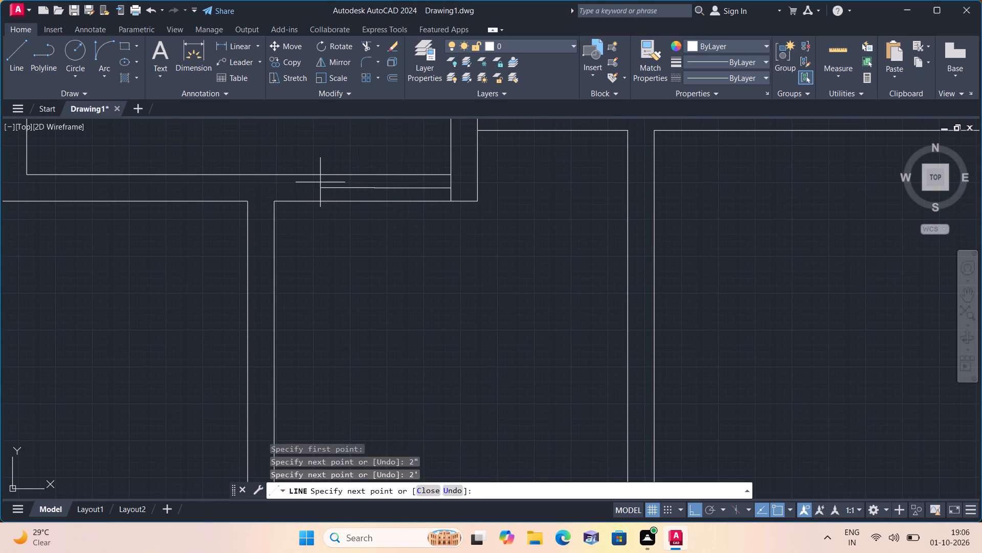
pyautogui.press('2')
pyautogui.hotkey('shift', '"')
pyautogui.press('space')
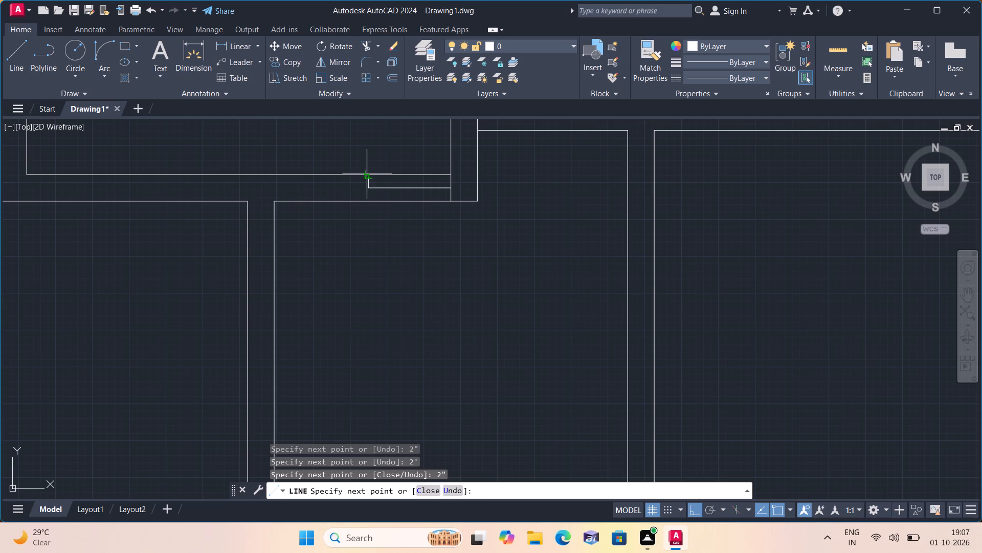
# Draw the left jamb line from the last 2" segment's end to both the upper and lower wall faces.
pyautogui.click(368, 174)
pyautogui.press('space')
pyautogui.scroll(2, 371, 183)
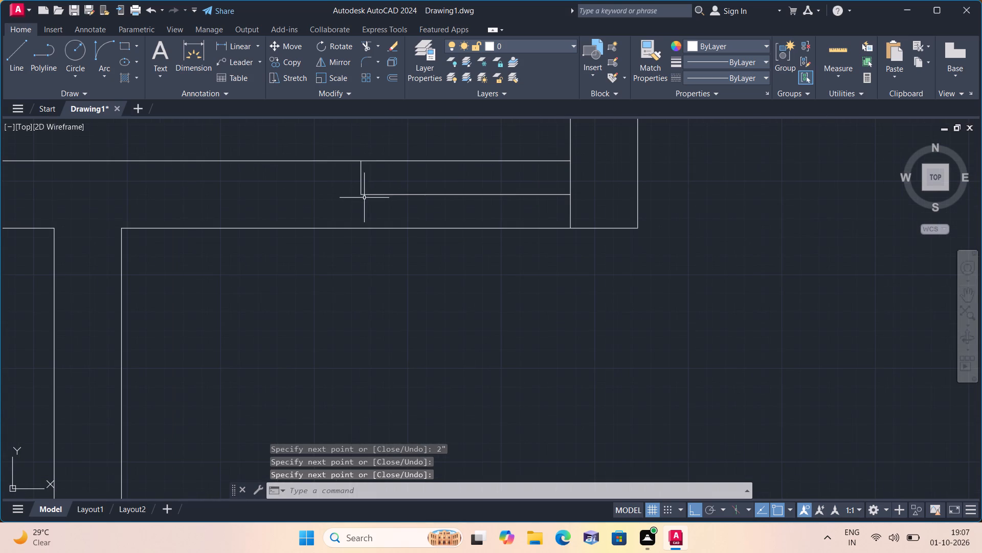
pyautogui.press('space')
pyautogui.click(364, 195)
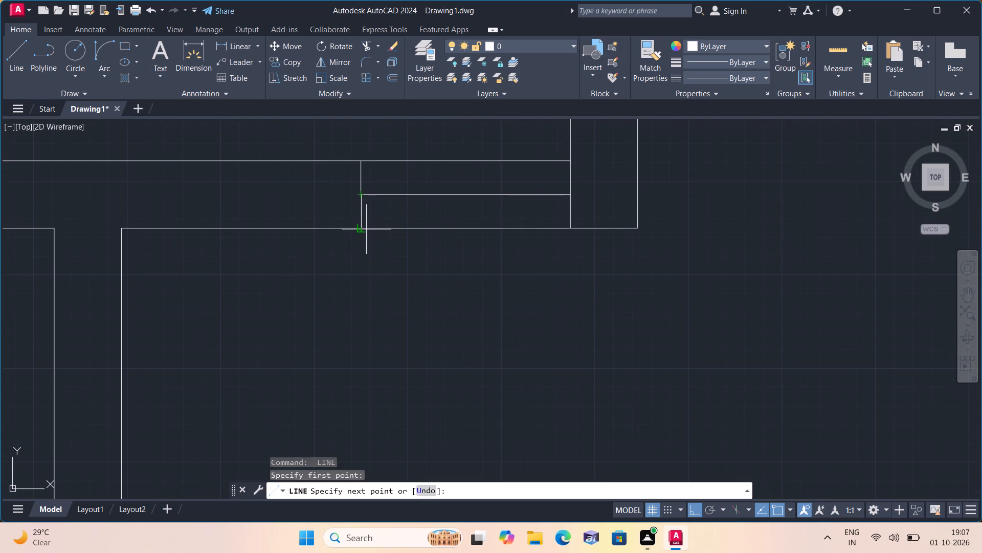
pyautogui.click(366, 229)
pyautogui.press('space')
# Erase the 2' horizontal segment between the two 2" jamb stubs.
pyautogui.click(424, 195)
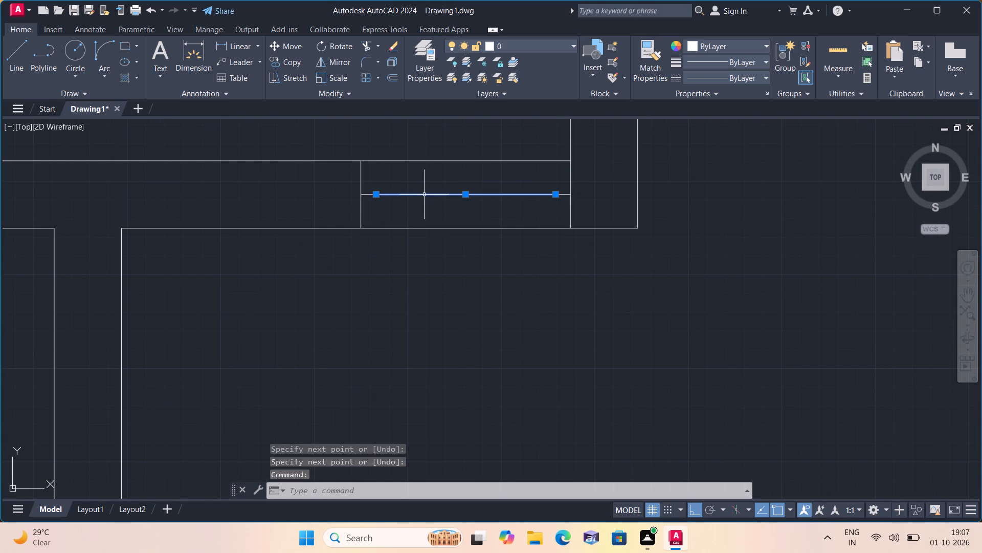
pyautogui.scroll(-1, 424, 195)
pyautogui.press('Delete')
# Draw a 2' vertical door leaf from the right stub's inner end upward into the large room.
pyautogui.moveTo(424, 195); pyautogui.dragTo(445, 258, button='middle')
pyautogui.press('l')
pyautogui.press('space')
pyautogui.scroll(2, 493, 256)
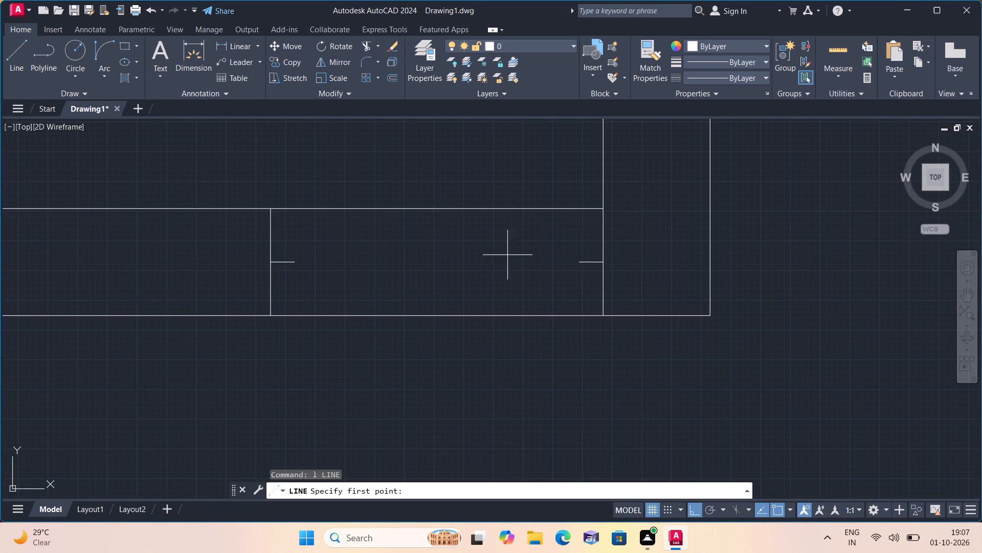
pyautogui.click(578, 262)
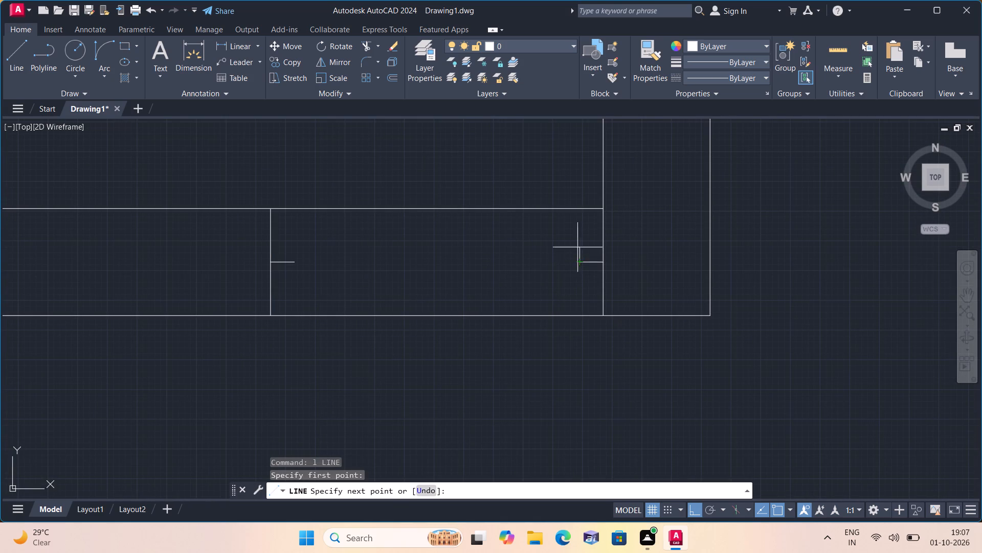
pyautogui.scroll(-3, 562, 185)
pyautogui.moveTo(562, 185); pyautogui.dragTo(569, 259, button='middle')
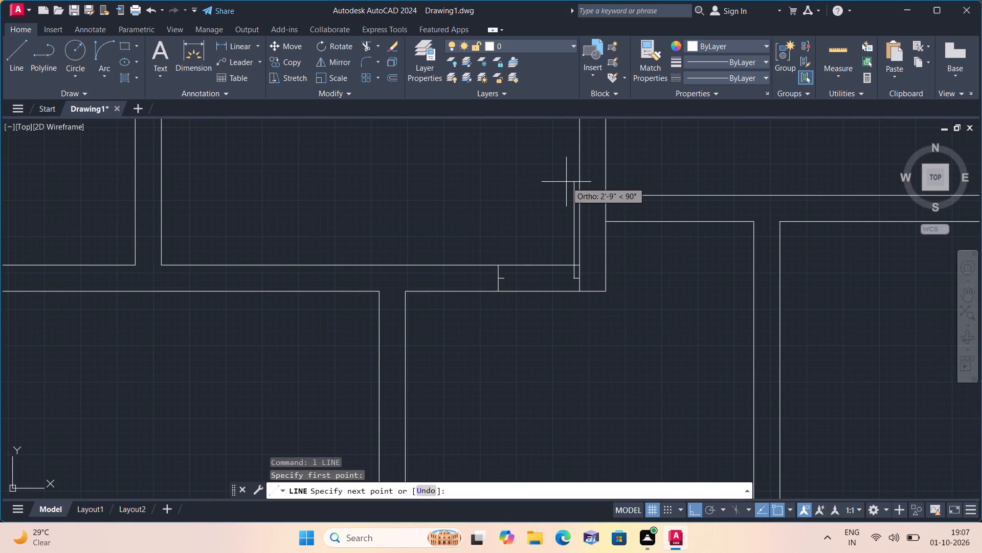
pyautogui.write("2'")
pyautogui.press('space')
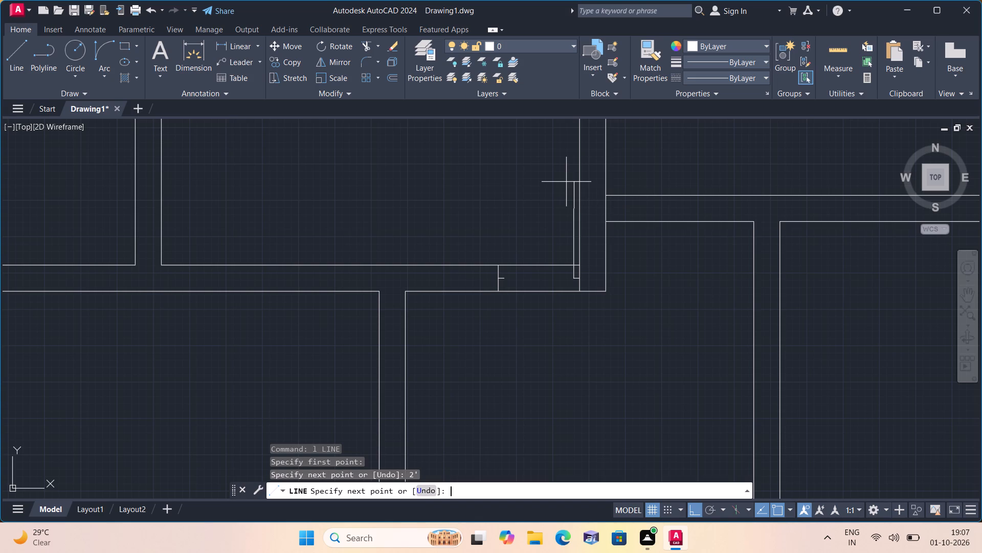
pyautogui.press('Escape')
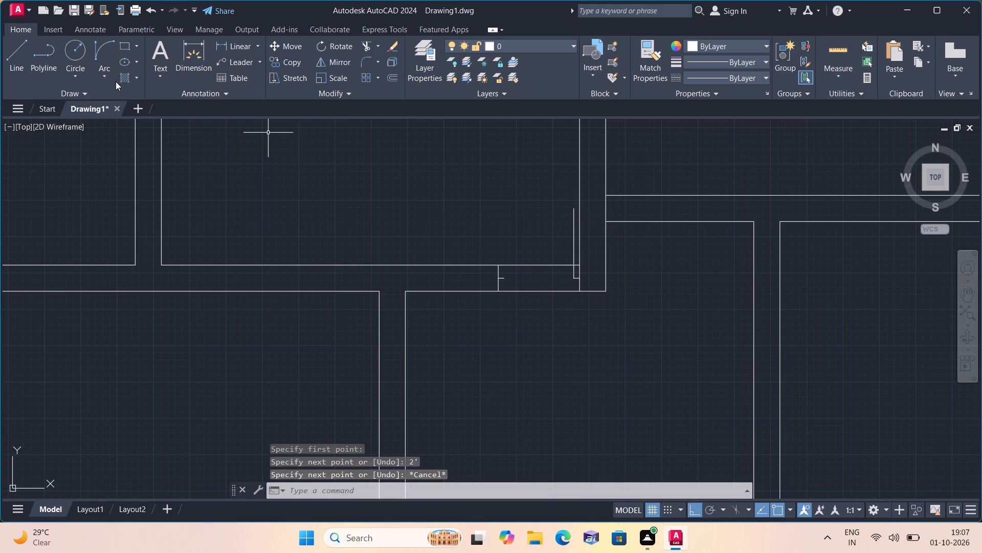
# Draw a Start, End, Direction arc from the leaf's upper end to the left stub's inner end, with the start tangent pointing left.
pyautogui.click(106, 75)
pyautogui.click(143, 232)
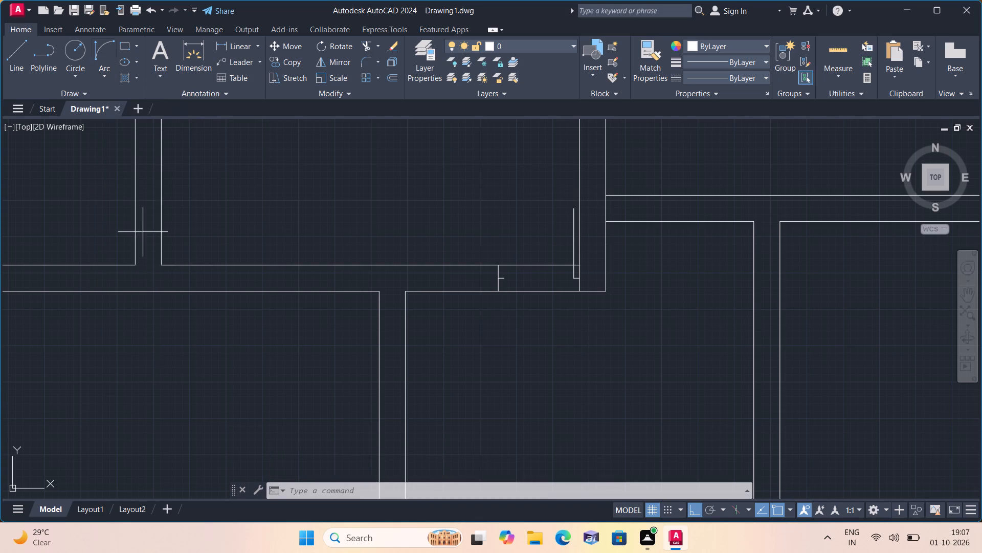
pyautogui.scroll(2, 563, 199)
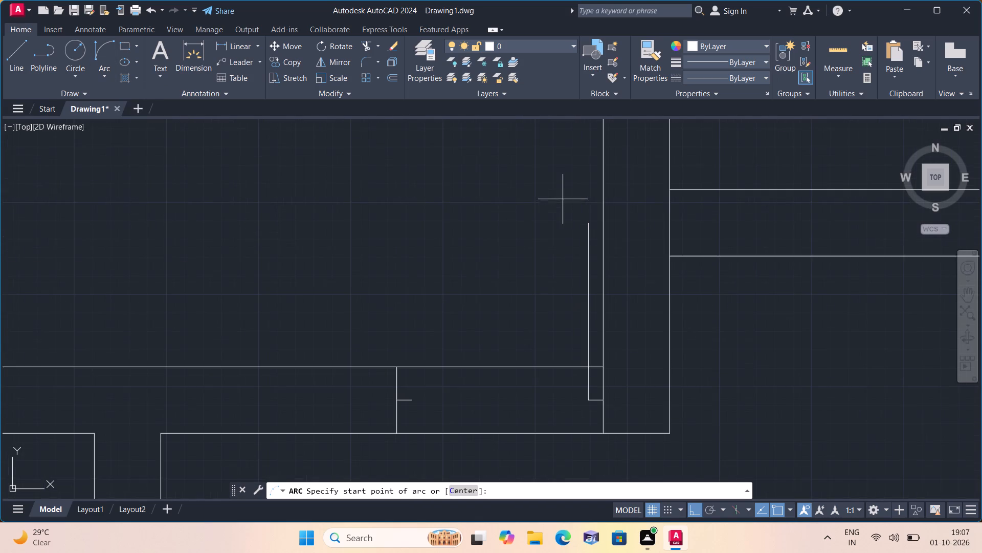
pyautogui.click(588, 223)
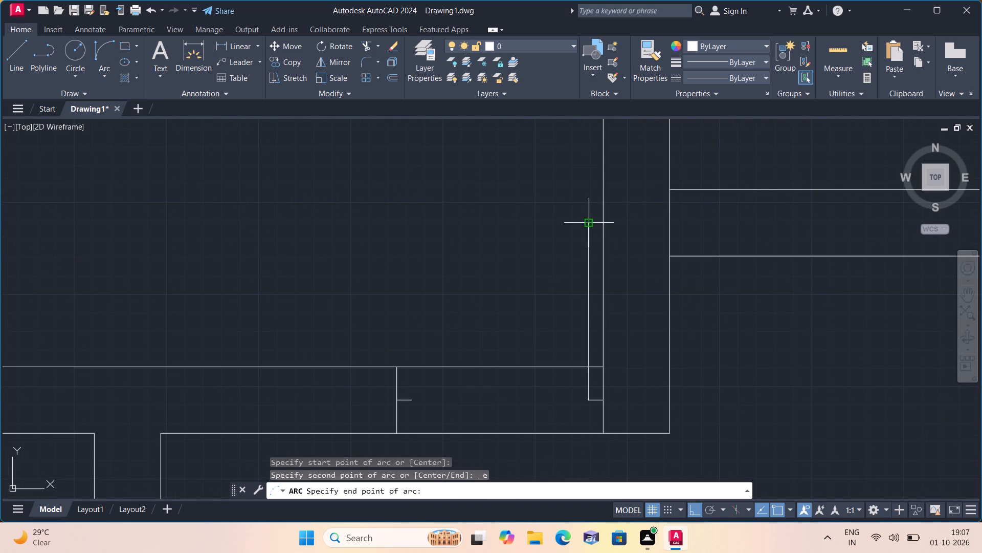
pyautogui.moveTo(543, 233); pyautogui.dragTo(512, 154, button='middle')
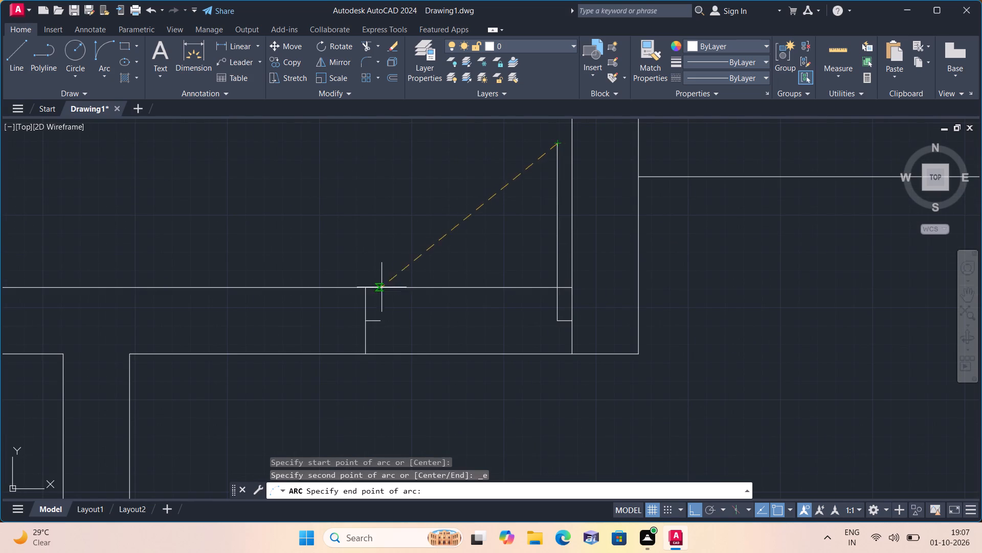
pyautogui.click(380, 318)
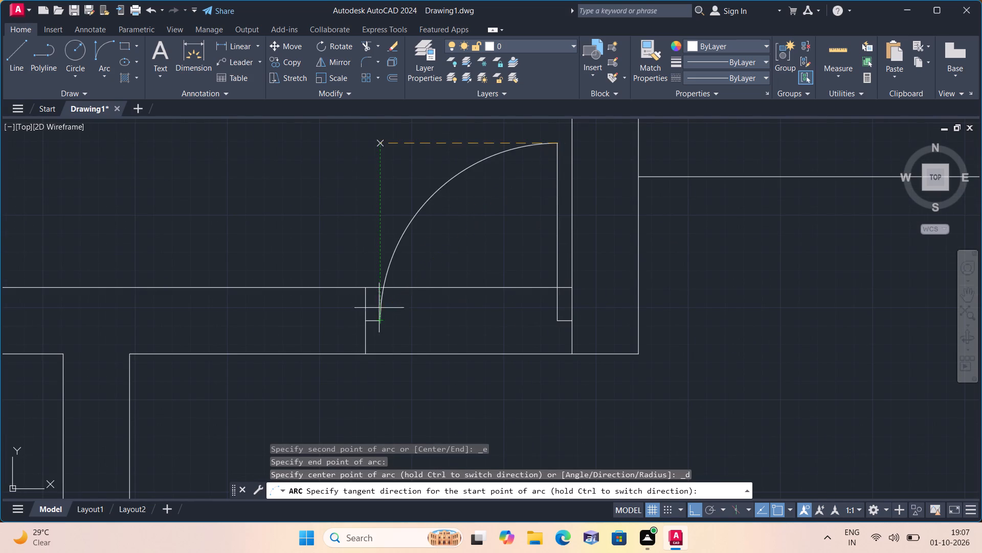
pyautogui.click(363, 233)
# At the upper small room's door, trim the right wall face across the opening and the left face's short pieces beside both jambs.
pyautogui.scroll(-4, 363, 233)
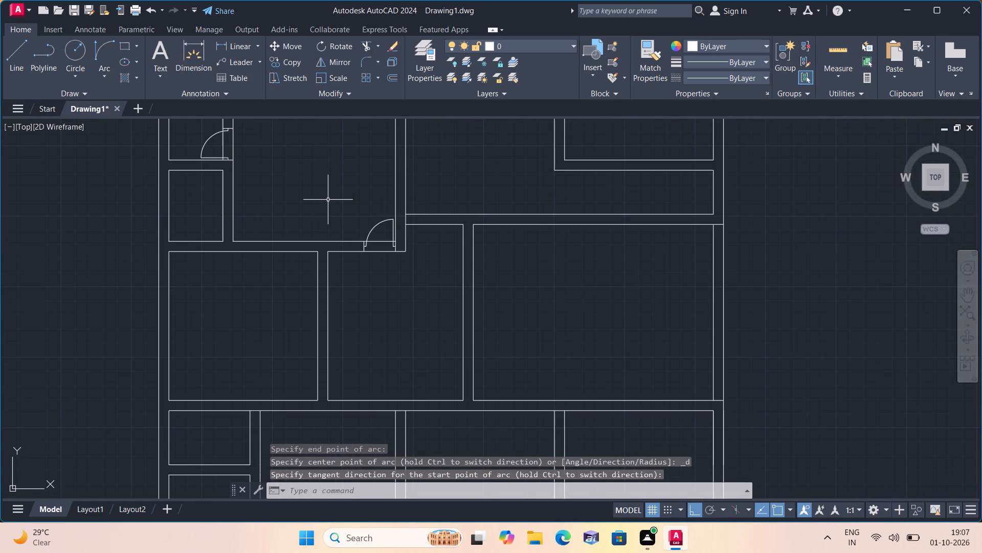
pyautogui.scroll(-1, 347, 206)
pyautogui.write('trim')
pyautogui.press('space')
pyautogui.scroll(3, 266, 164)
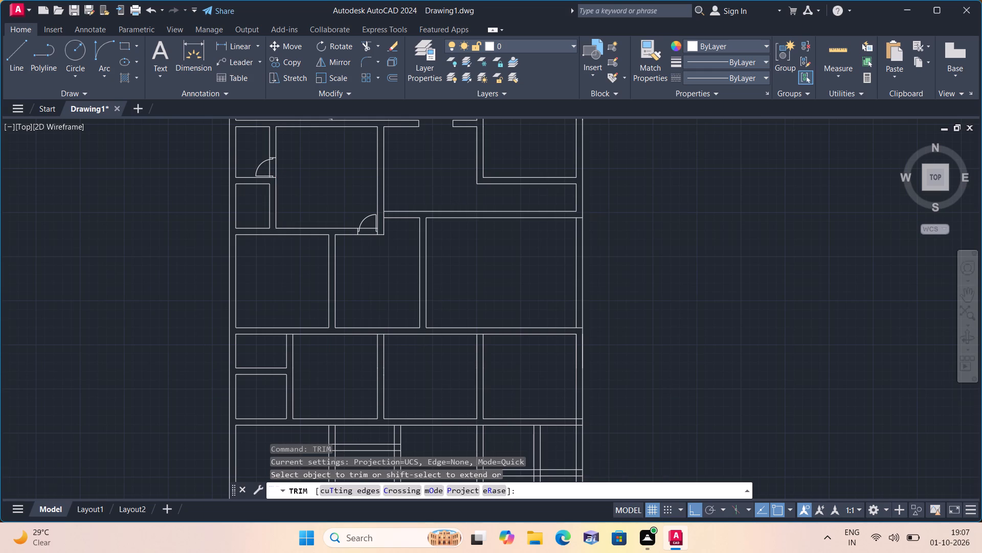
pyautogui.scroll(3, 252, 224)
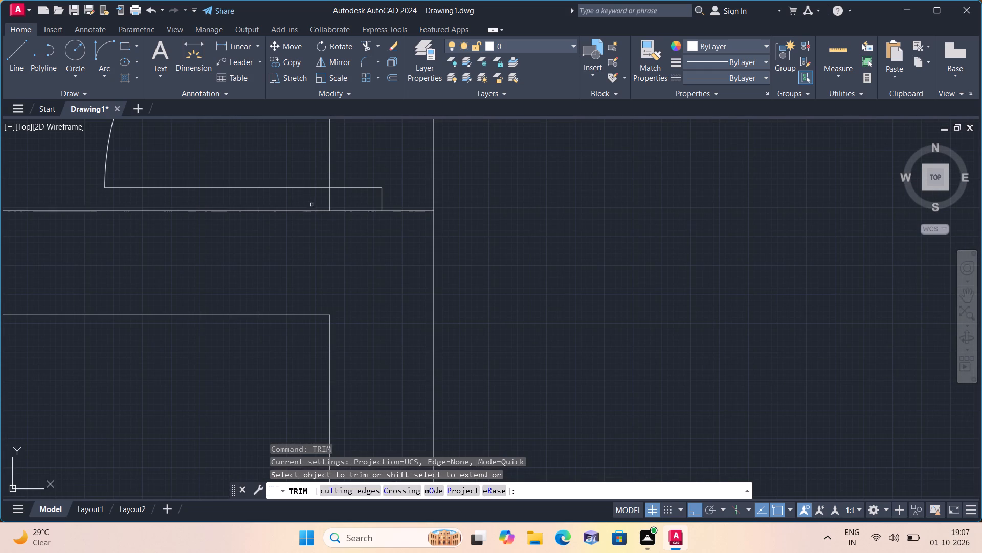
pyautogui.click(331, 200)
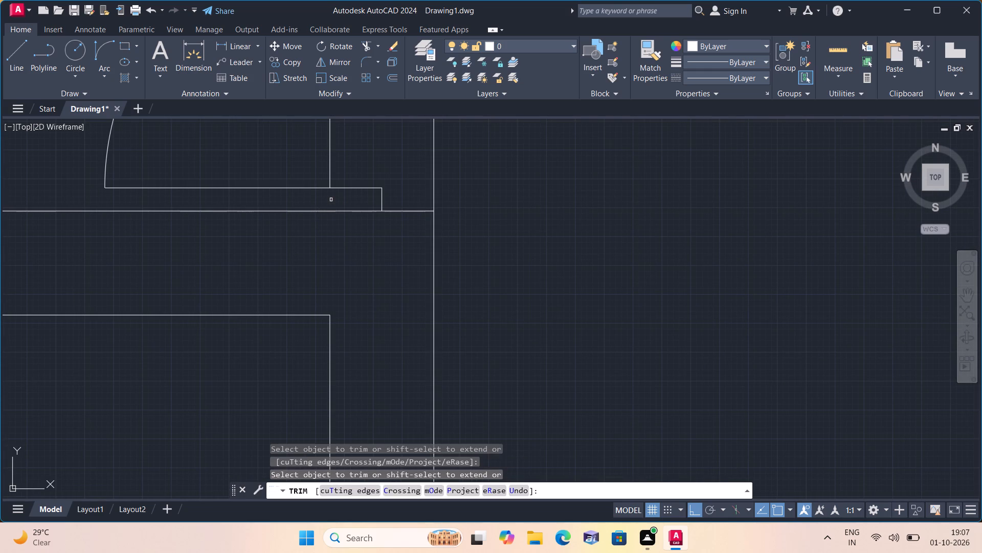
pyautogui.scroll(-4, 331, 200)
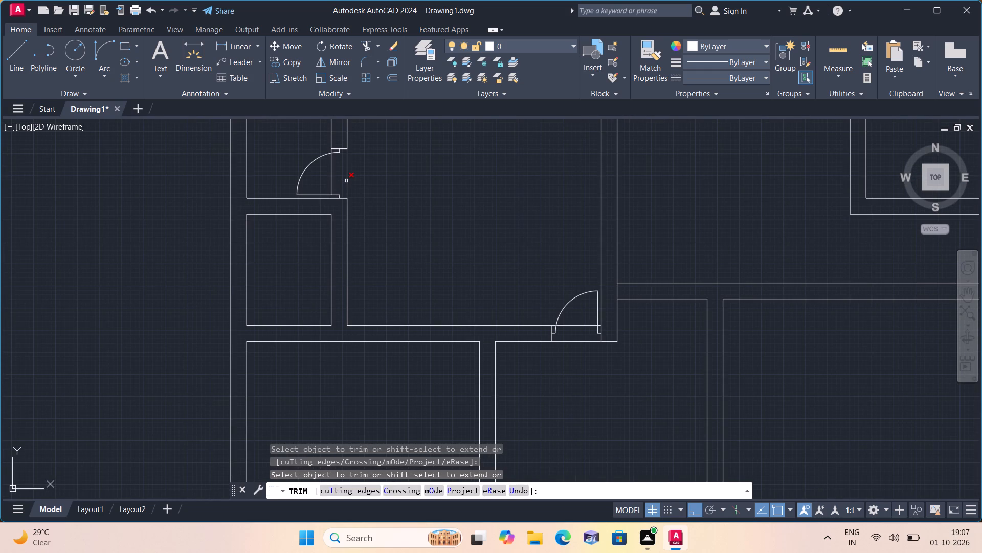
pyautogui.click(346, 181)
pyautogui.moveTo(346, 181); pyautogui.dragTo(367, 215, button='middle')
pyautogui.scroll(3, 358, 181)
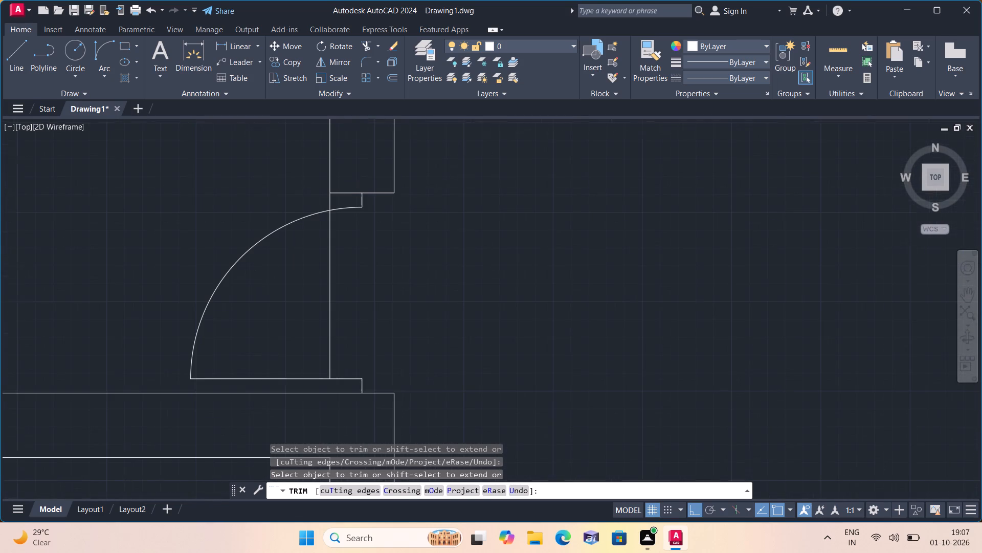
pyautogui.click(341, 197)
pyautogui.click(311, 200)
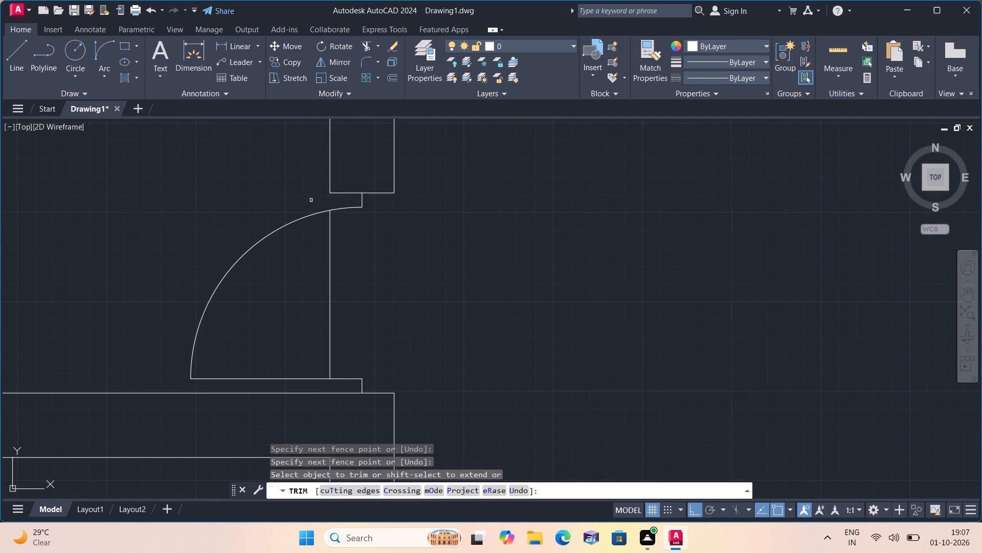
# At the large room's bottom-wall door, trim the lower wall face across the opening and the upper face's short pieces beside both jambs.
pyautogui.scroll(-3, 275, 186)
pyautogui.scroll(-2, 353, 227)
pyautogui.moveTo(384, 240); pyautogui.dragTo(356, 177, button='middle')
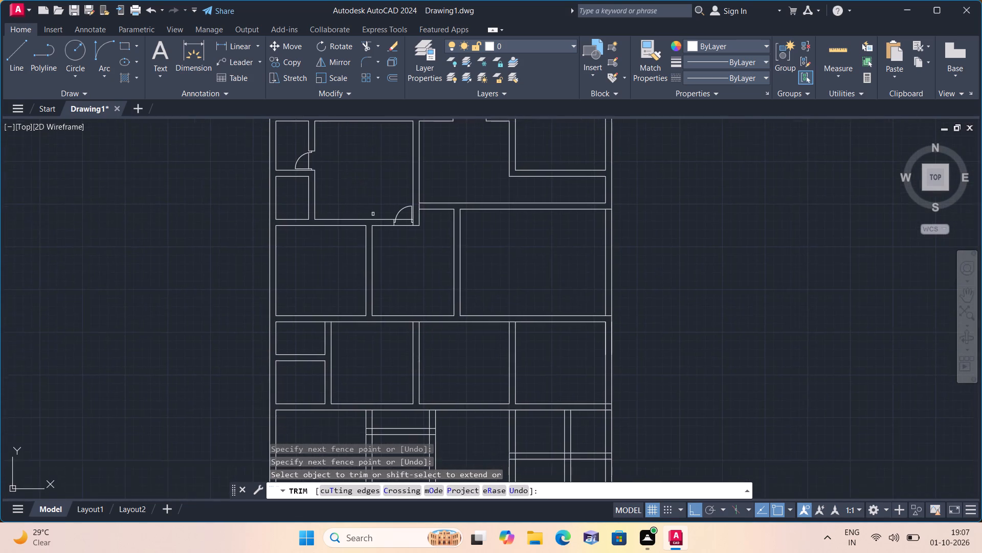
pyautogui.scroll(3, 373, 214)
pyautogui.scroll(3, 427, 229)
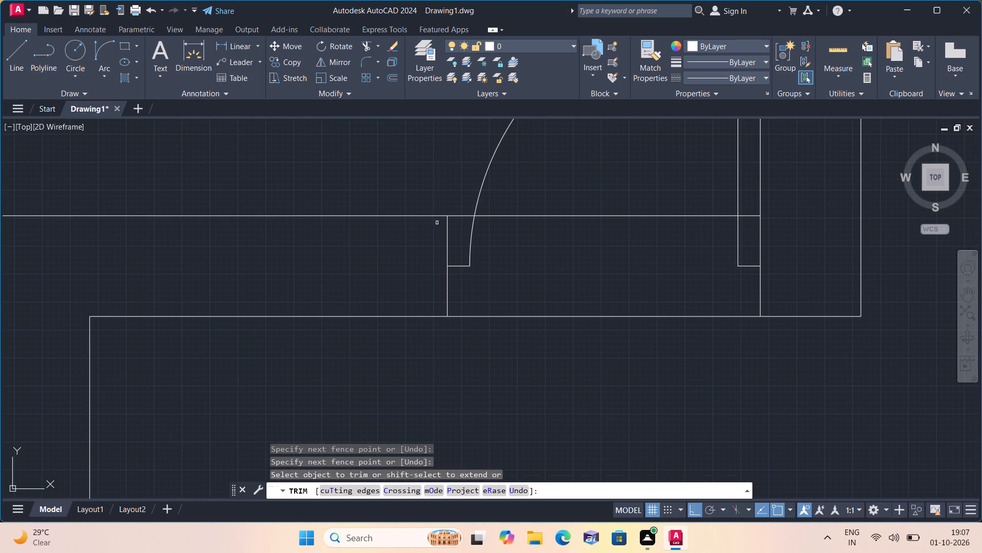
pyautogui.click(459, 216)
pyautogui.scroll(-2, 459, 216)
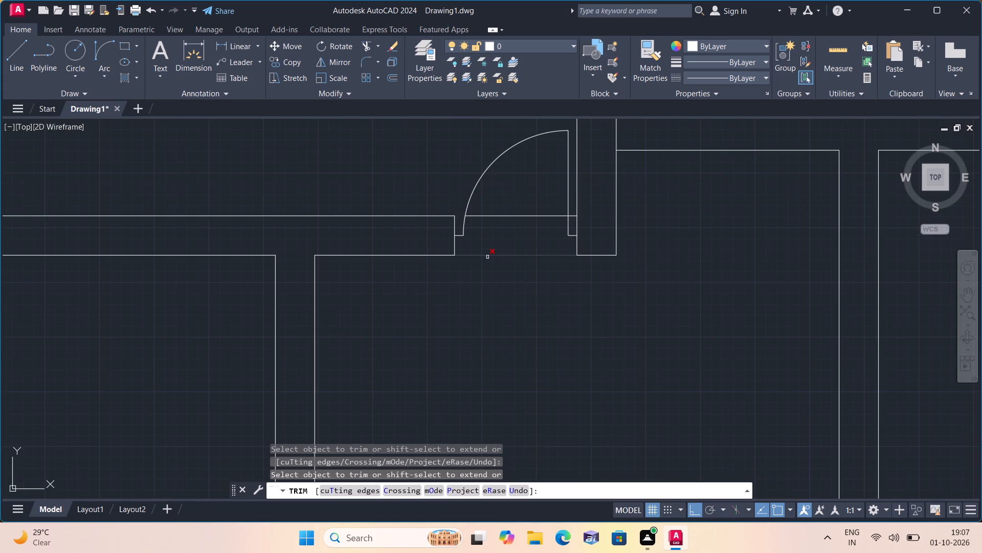
pyautogui.click(487, 257)
pyautogui.scroll(2, 574, 224)
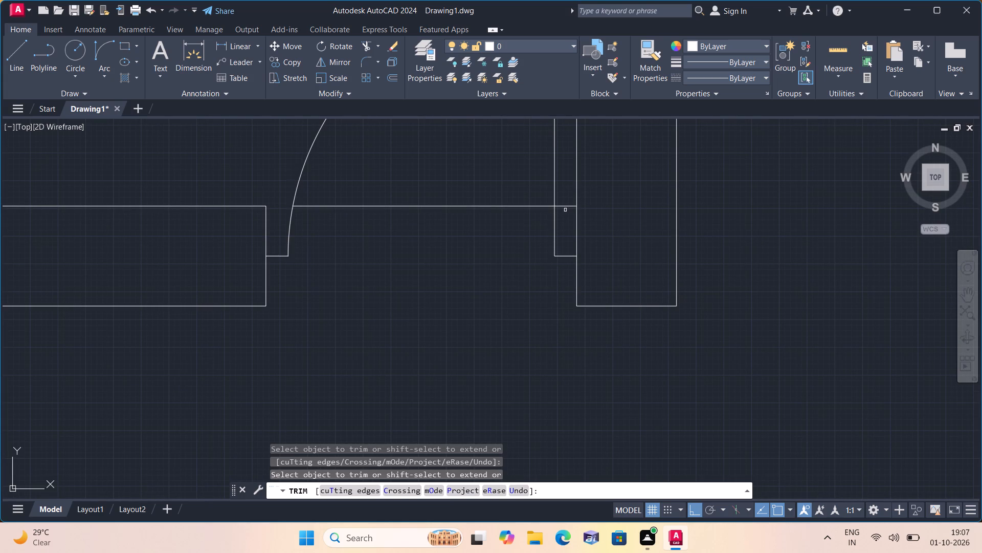
pyautogui.click(565, 206)
pyautogui.scroll(-4, 565, 206)
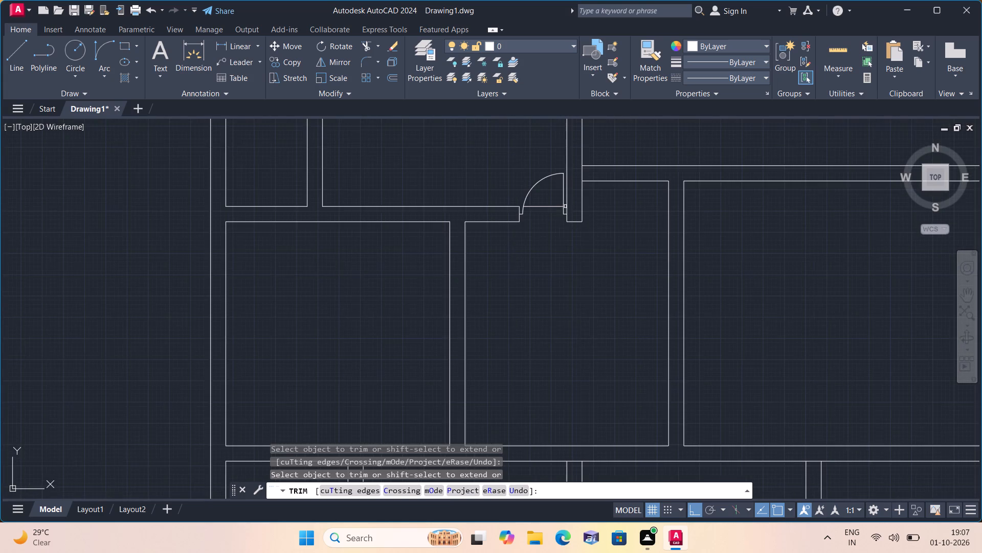
pyautogui.scroll(-2, 495, 239)
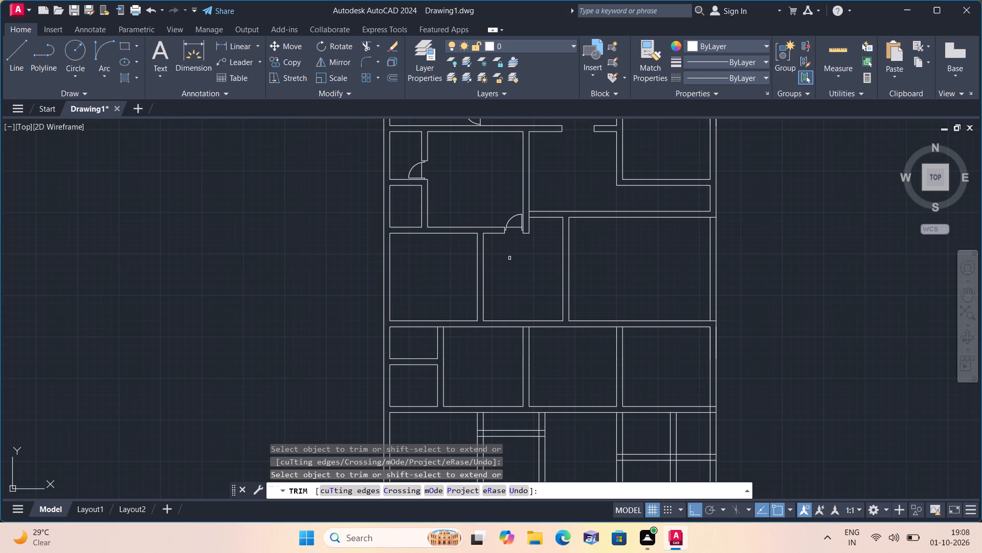
pyautogui.press('Escape')
# Examine the floor plan's rooms and corridor walls to find where the next door opening belongs.
pyautogui.scroll(-1, 509, 258)
pyautogui.scroll(3, 523, 262)
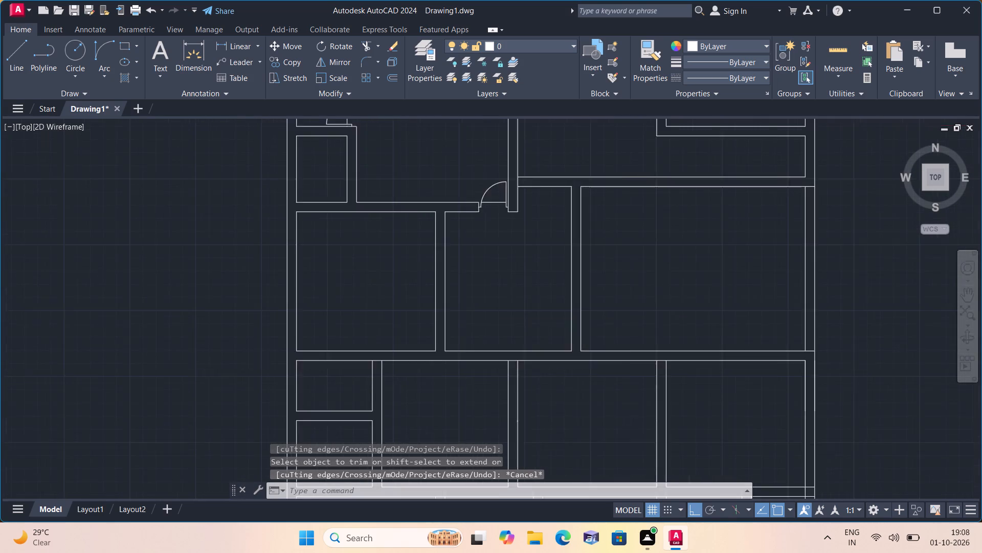
pyautogui.scroll(-4, 529, 260)
pyautogui.scroll(3, 533, 226)
pyautogui.scroll(-1, 533, 225)
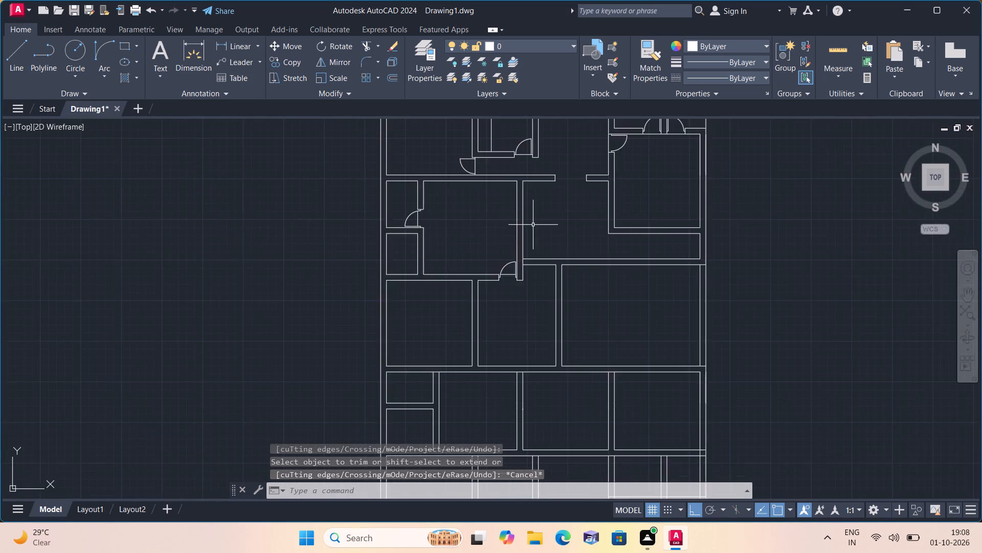
pyautogui.scroll(-2, 533, 225)
pyautogui.scroll(2, 533, 225)
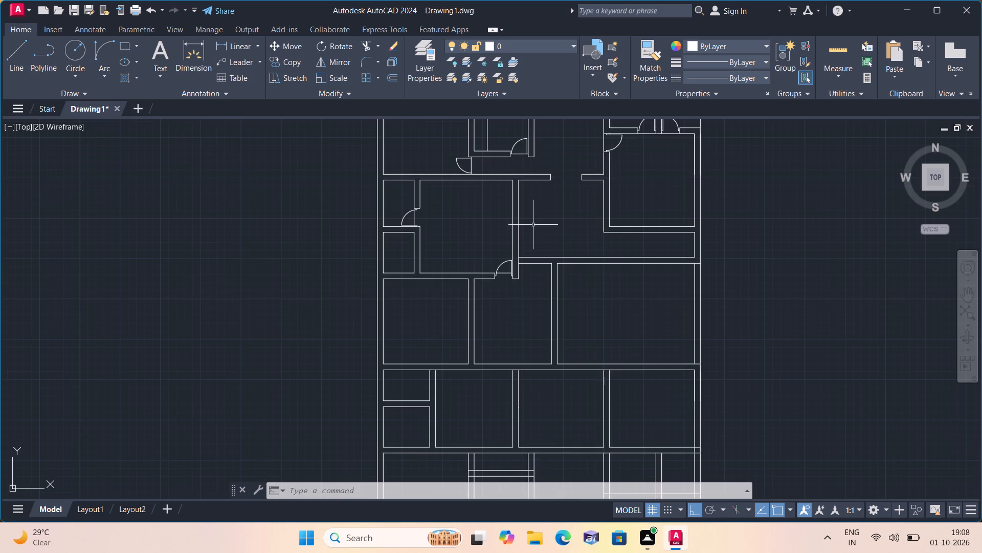
pyautogui.scroll(1, 533, 225)
pyautogui.scroll(-1, 533, 225)
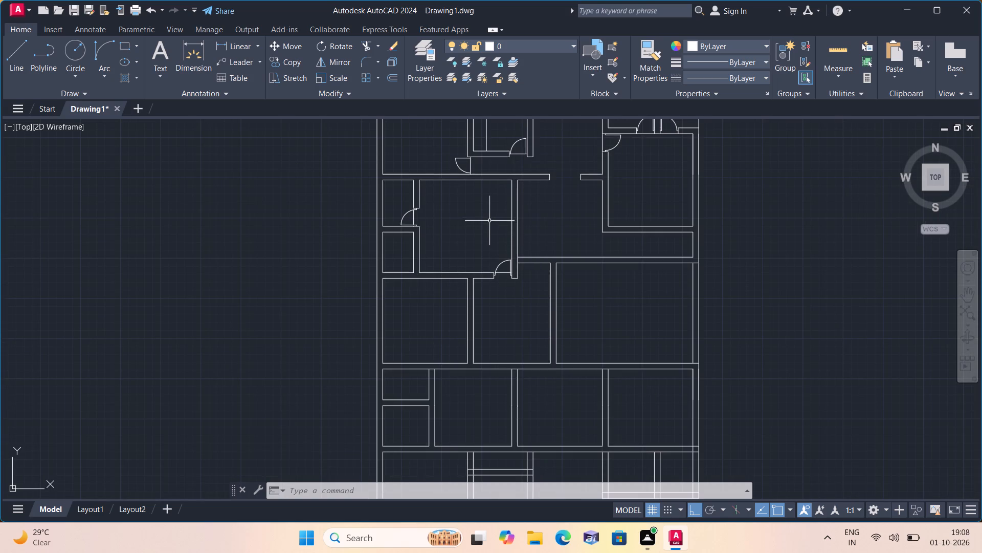
pyautogui.moveTo(489, 220); pyautogui.dragTo(492, 322, button='middle')
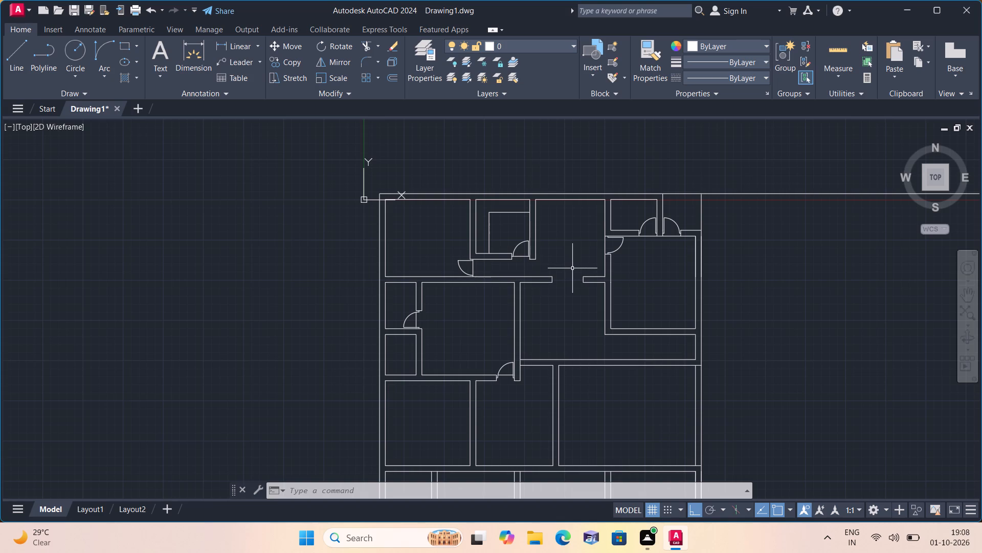
pyautogui.scroll(-1, 652, 286)
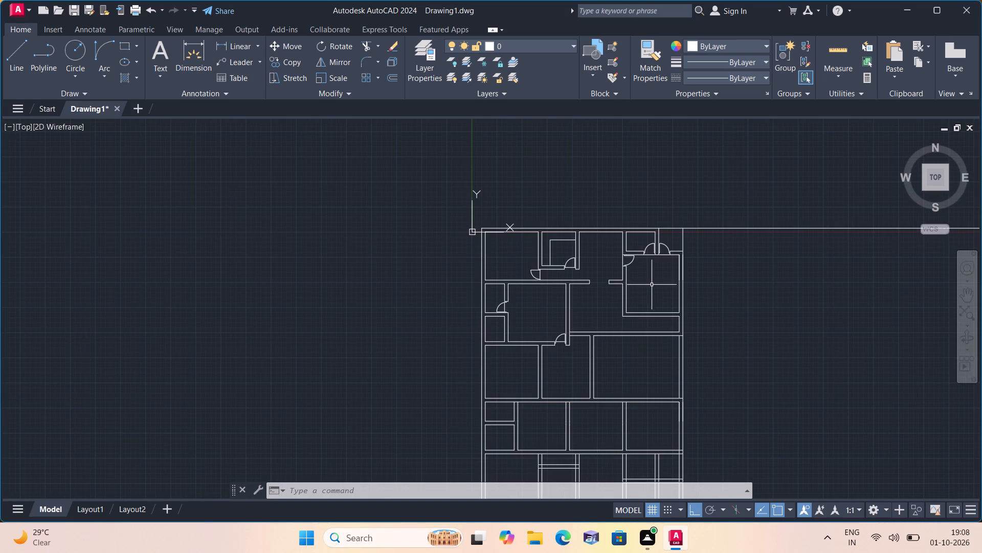
pyautogui.moveTo(650, 282); pyautogui.dragTo(641, 251, button='middle')
pyautogui.scroll(1, 605, 308)
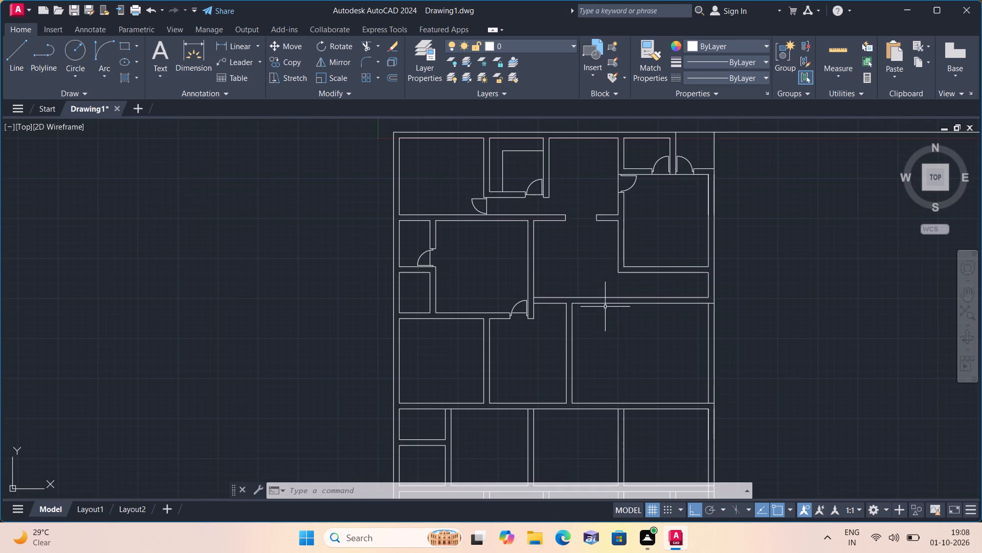
pyautogui.scroll(1, 606, 306)
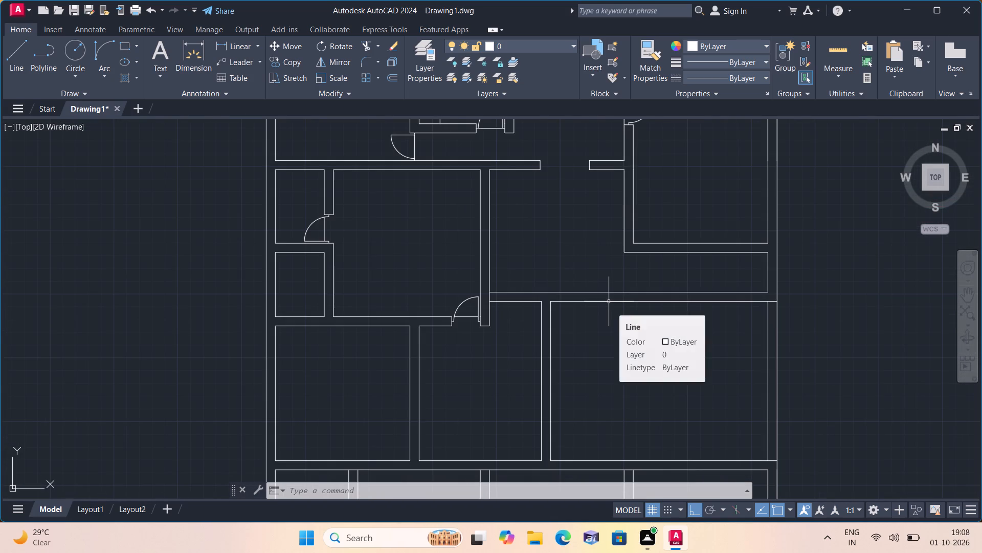
pyautogui.scroll(-1, 618, 329)
pyautogui.moveTo(618, 329); pyautogui.dragTo(614, 313, button='middle')
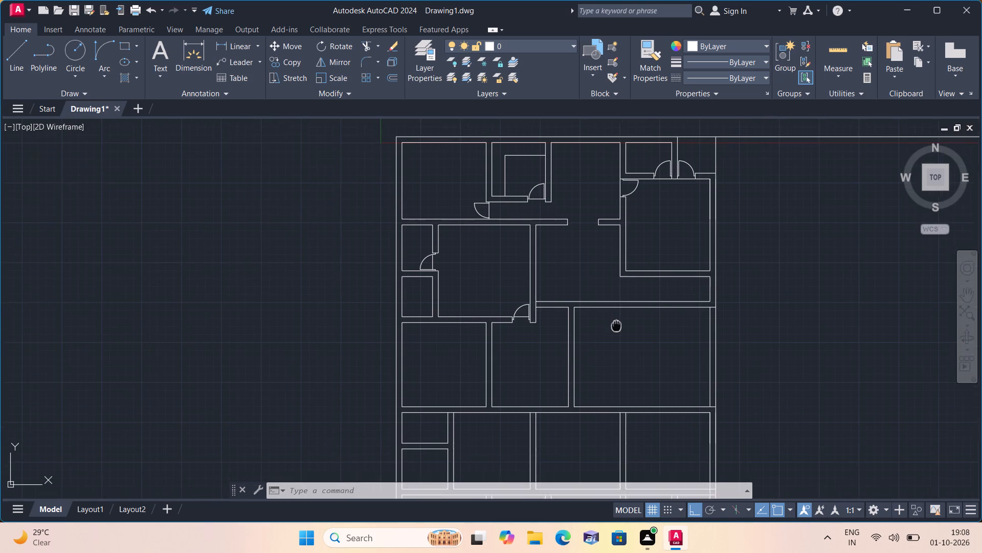
pyautogui.moveTo(614, 313); pyautogui.dragTo(611, 305, button='middle')
# Draw a vertical jamb line across the corridor's lower wall, starting at the upper-left inner corner of the wide room below.
pyautogui.scroll(1, 611, 305)
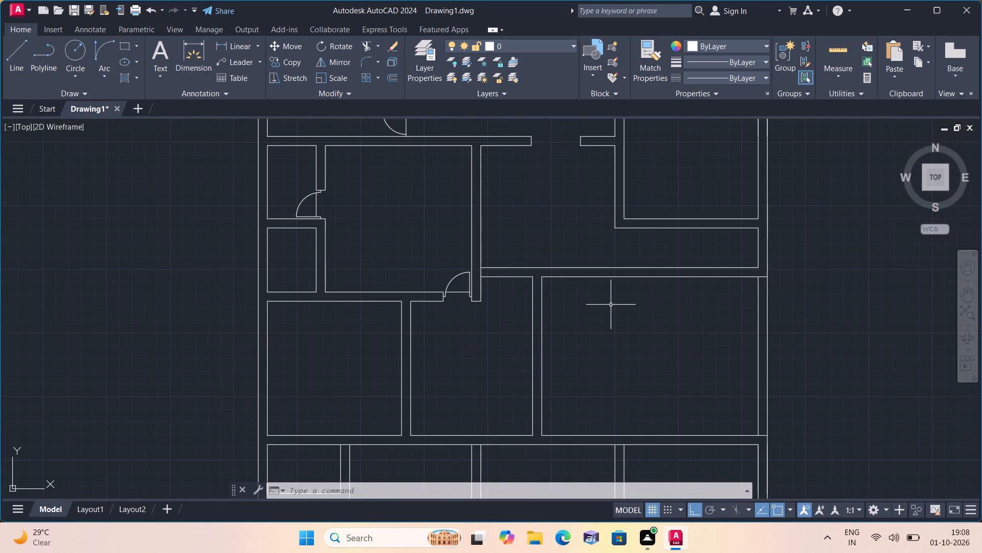
pyautogui.scroll(1, 611, 305)
pyautogui.press('l')
pyautogui.press('space')
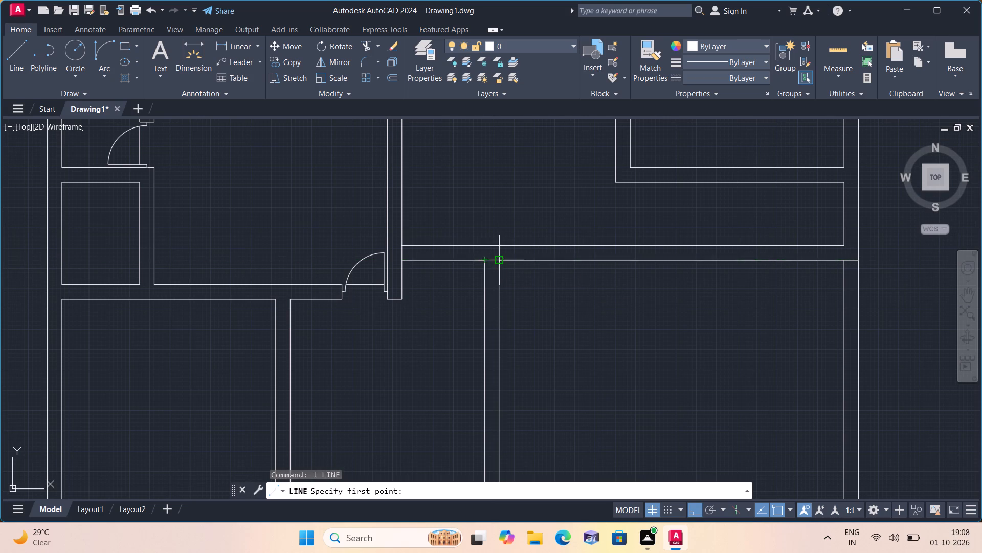
pyautogui.click(501, 260)
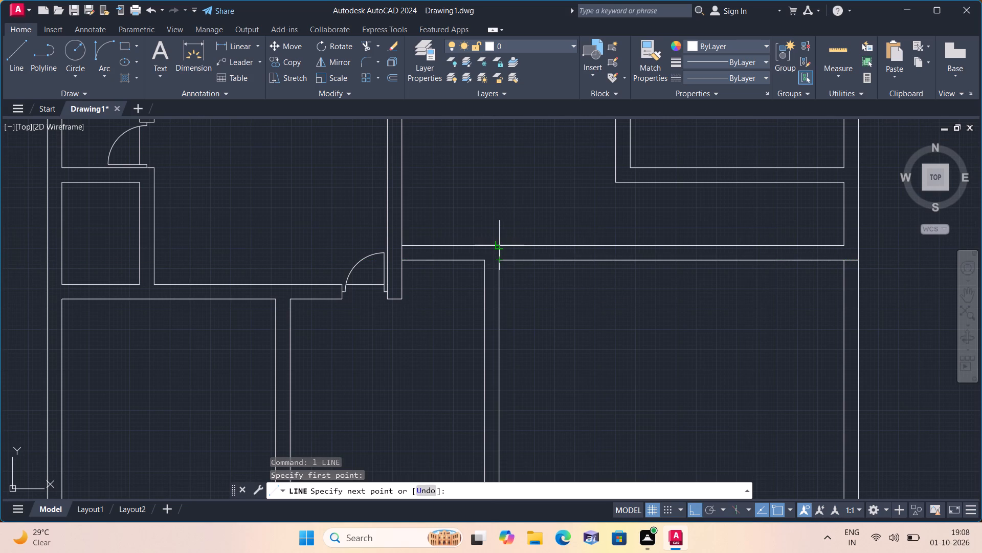
pyautogui.click(499, 247)
pyautogui.press('space')
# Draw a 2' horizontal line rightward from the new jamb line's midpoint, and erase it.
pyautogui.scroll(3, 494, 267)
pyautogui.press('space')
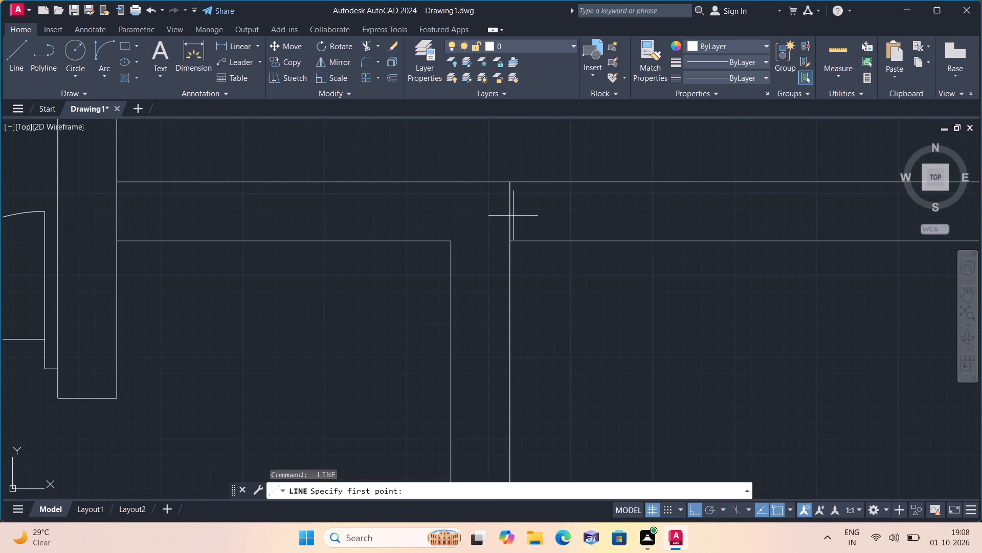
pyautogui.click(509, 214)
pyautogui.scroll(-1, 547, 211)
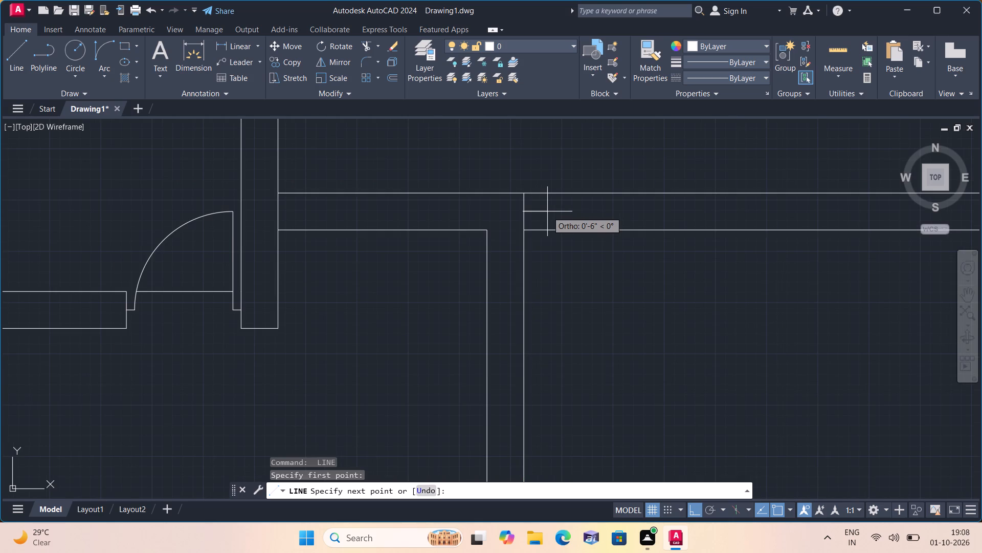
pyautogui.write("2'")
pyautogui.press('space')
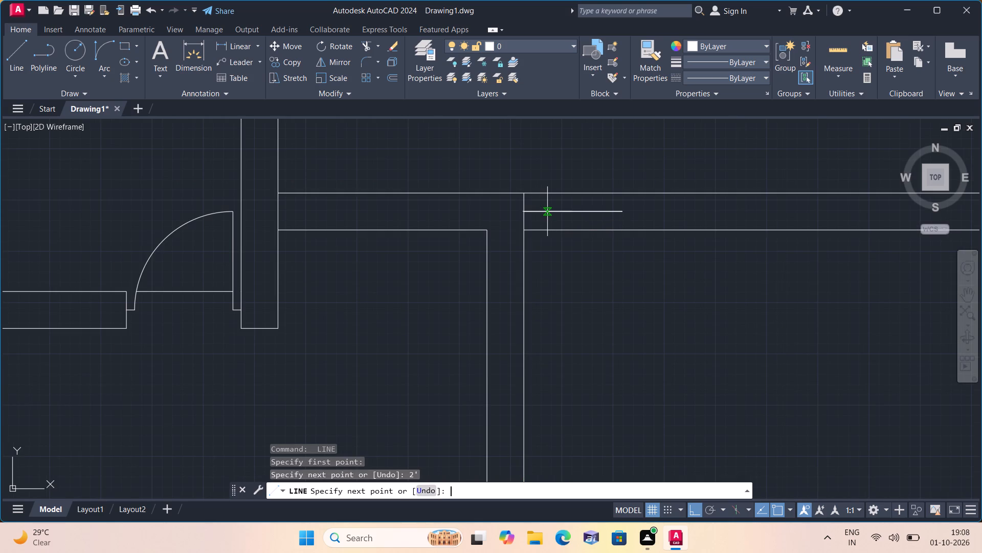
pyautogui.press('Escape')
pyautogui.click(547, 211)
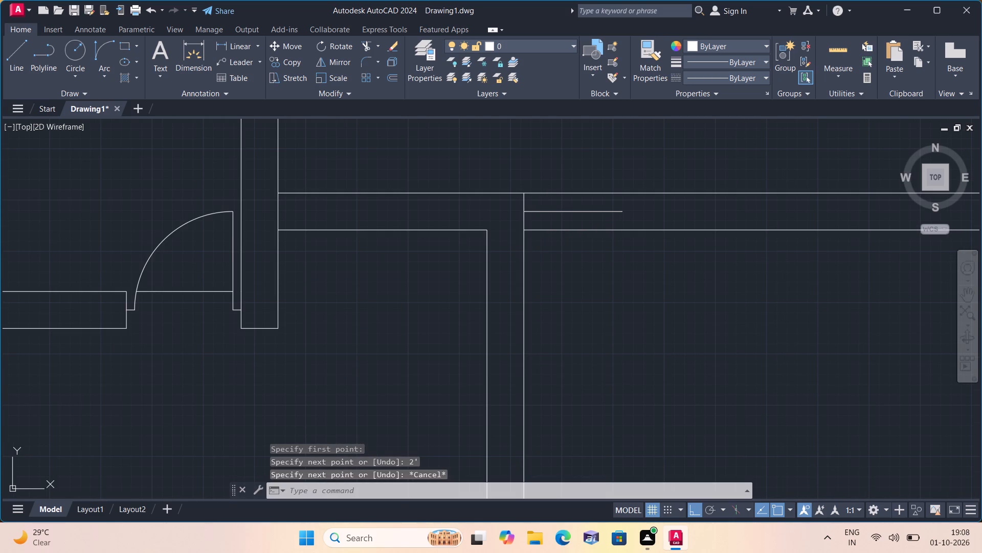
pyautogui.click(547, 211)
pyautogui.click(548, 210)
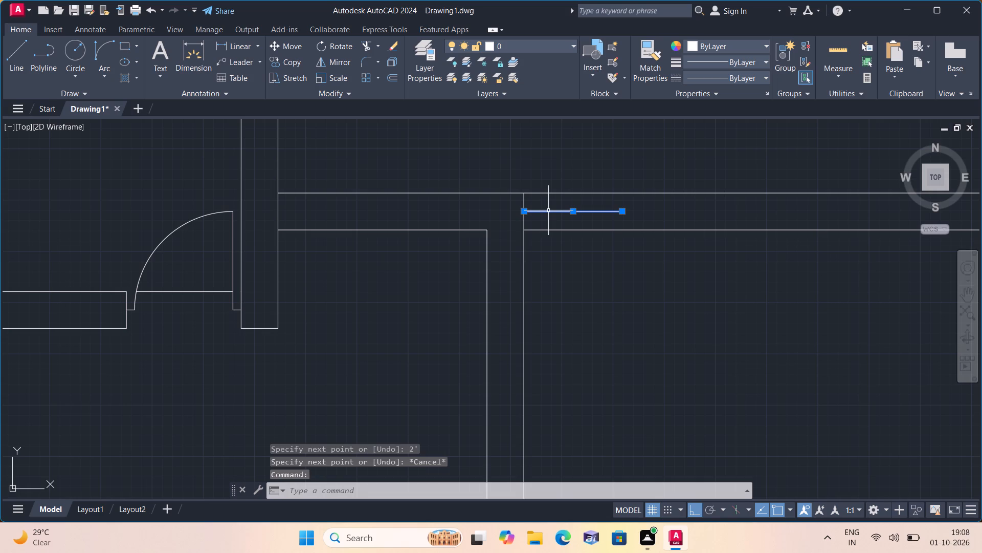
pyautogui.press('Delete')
# From the jamb line's midpoint, draw connected 2", 4' and 2" segments rightward, finishing with a vertical segment up to the upper wall face.
pyautogui.write('l')
pyautogui.press('space')
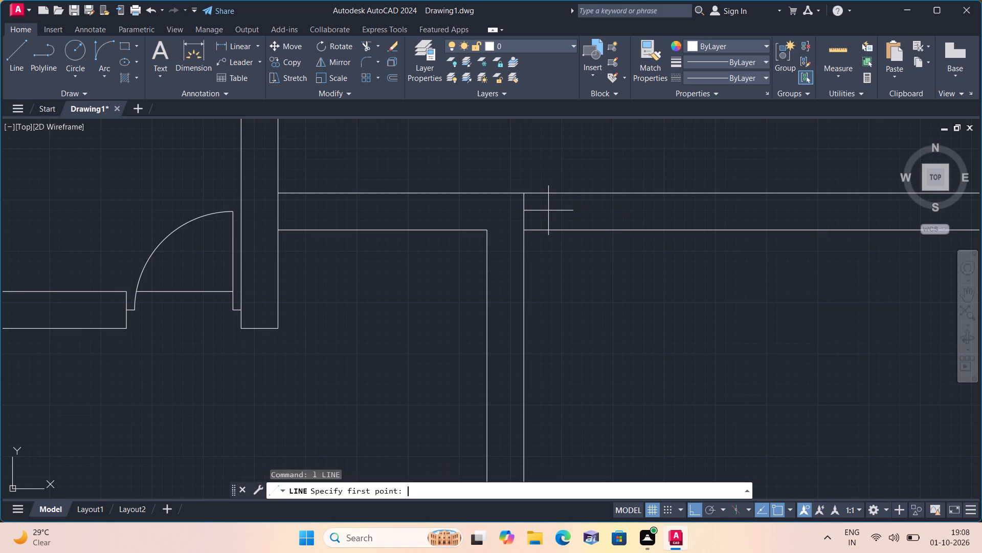
pyautogui.click(522, 211)
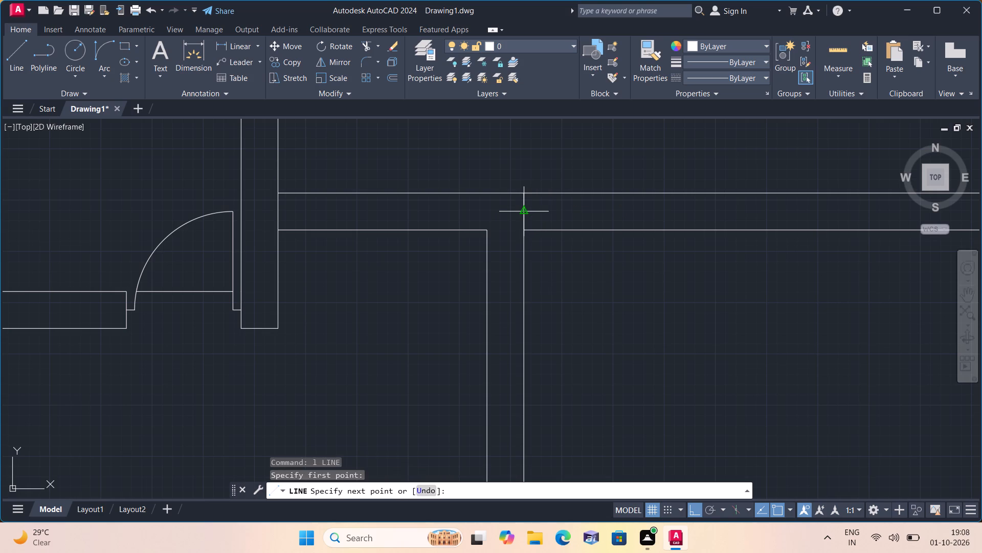
pyautogui.write('2"')
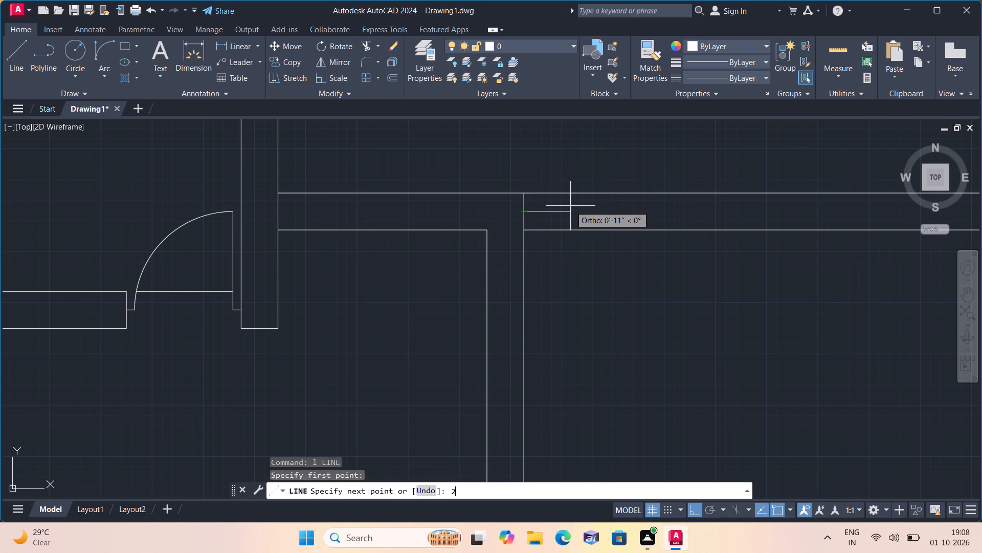
pyautogui.press('space')
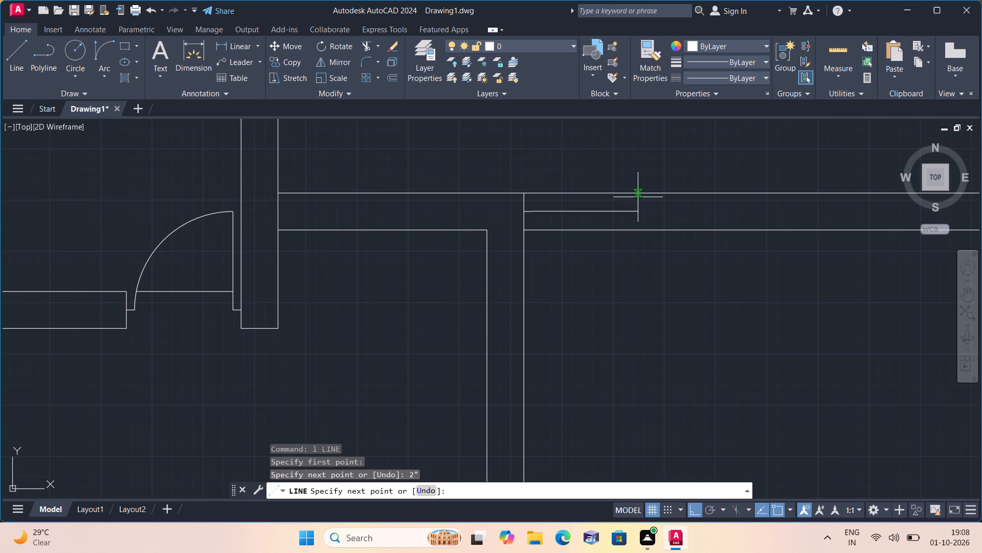
pyautogui.write("4'")
pyautogui.press('space')
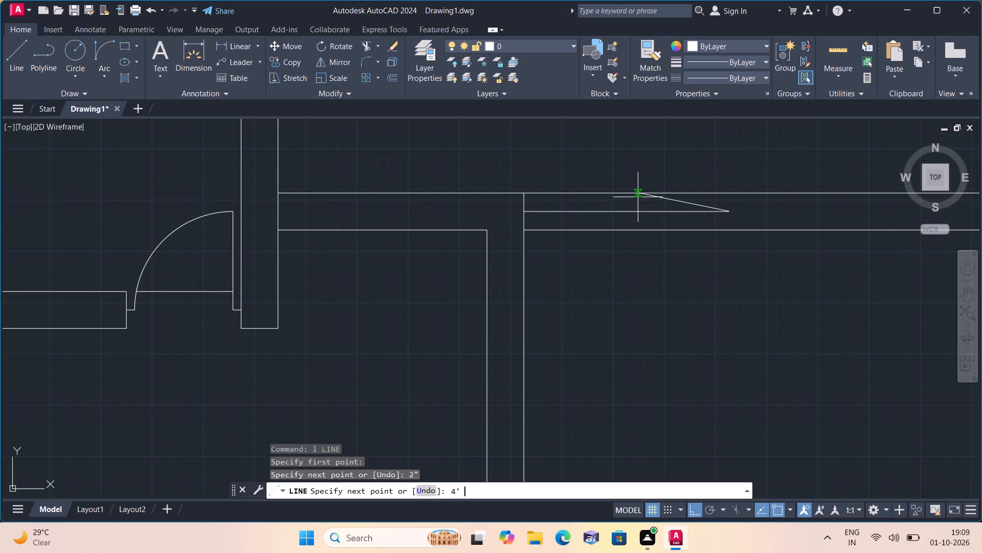
pyautogui.write('2"')
pyautogui.press('space')
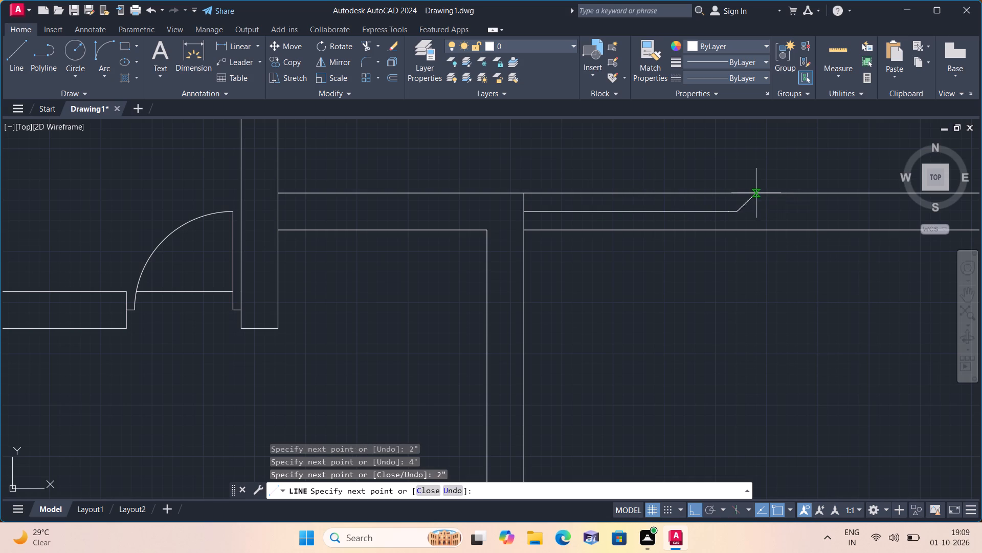
pyautogui.click(740, 192)
pyautogui.press('space')
# Complete the right jamb with a vertical line from the outer end of the 2" stub down to the lower wall face.
pyautogui.scroll(1, 720, 215)
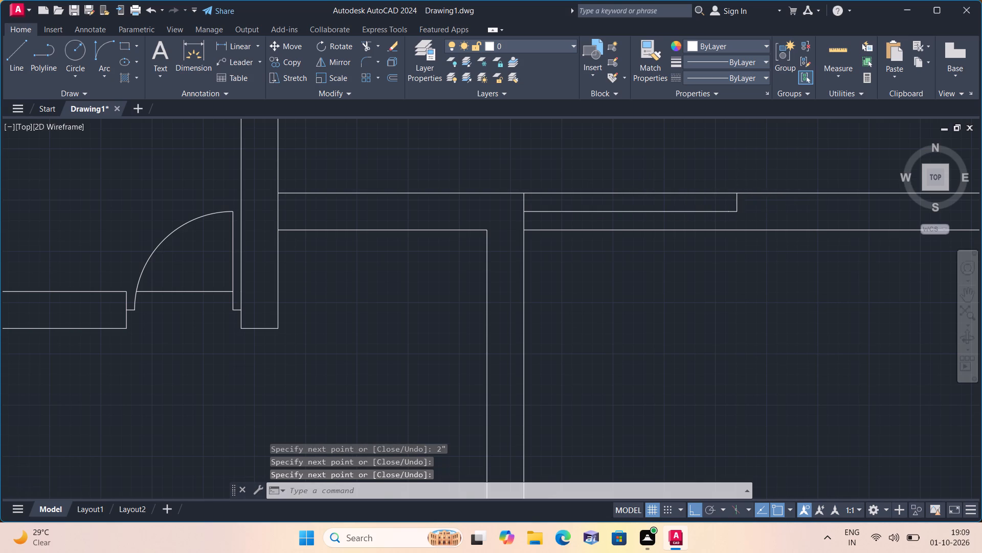
pyautogui.press('space')
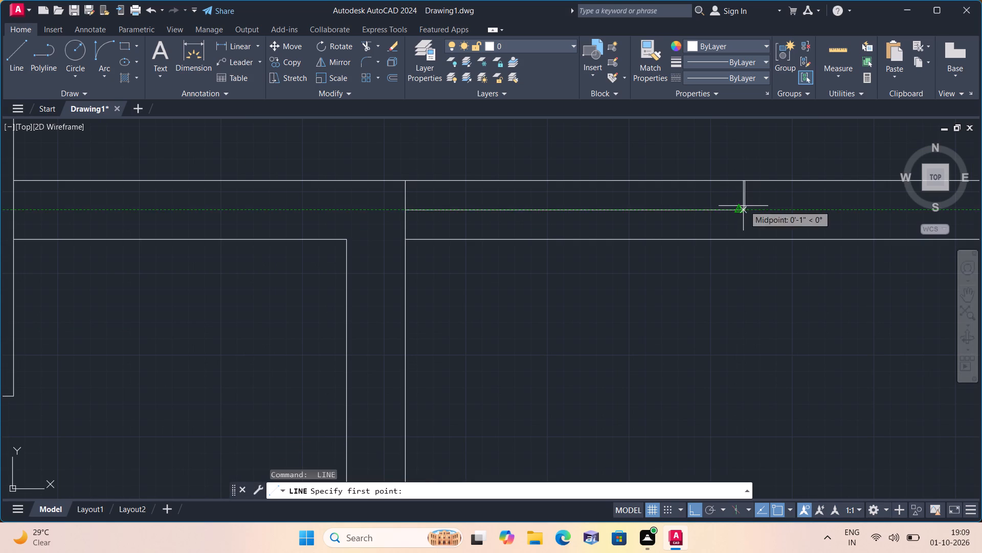
pyautogui.click(745, 206)
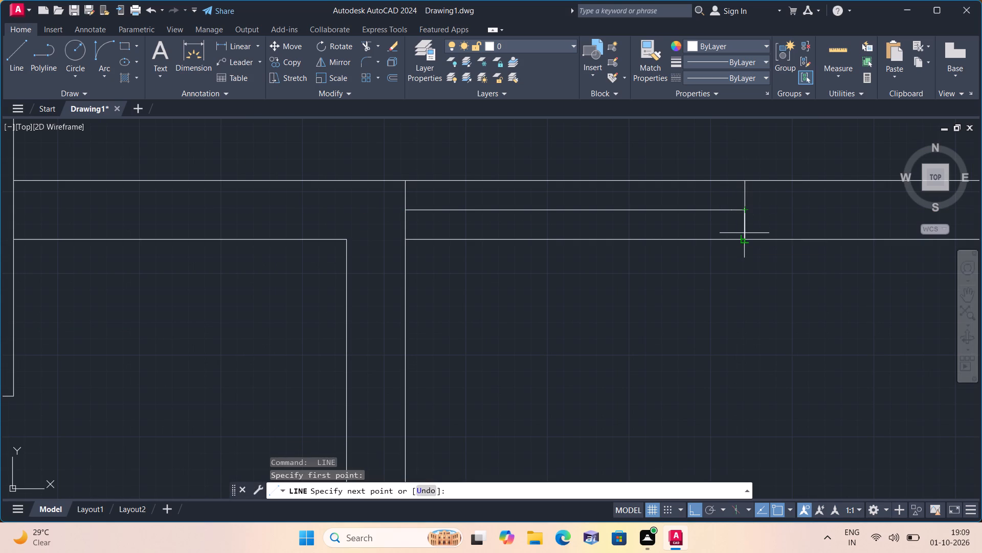
pyautogui.click(744, 238)
pyautogui.press('space')
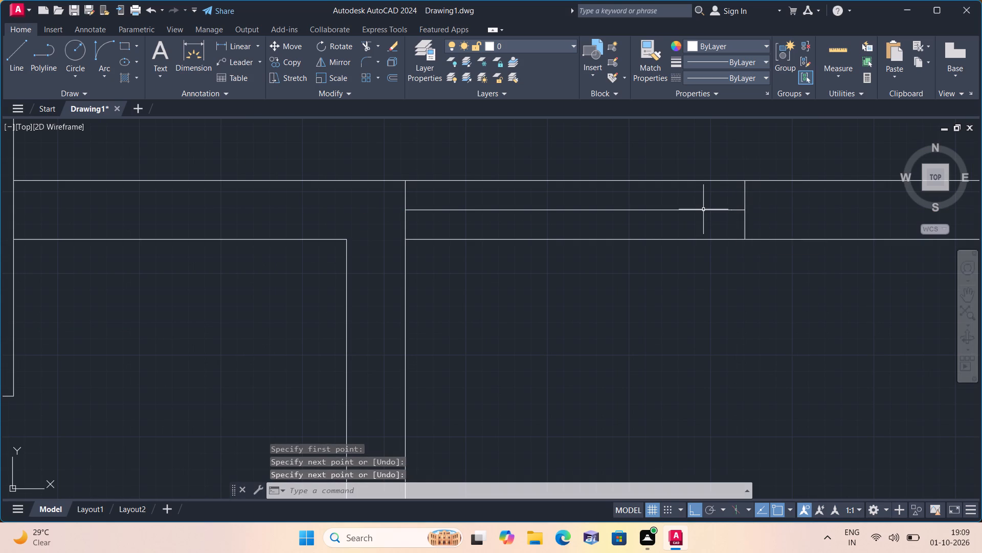
# Draw a vertical centre line from the midpoint of the 4' line in the corridor wall opening up to the upper wall face.
pyautogui.click(703, 209)
pyautogui.scroll(-1, 703, 209)
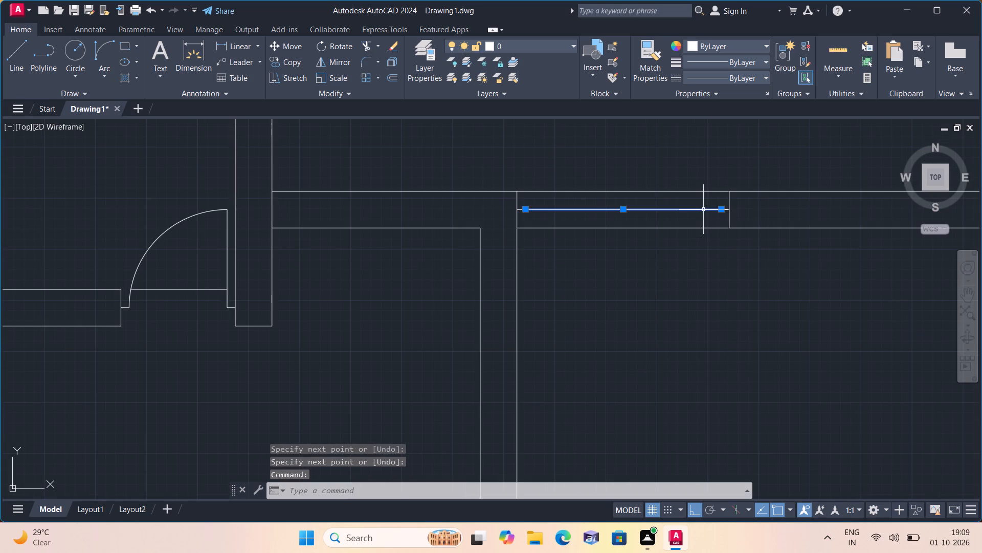
pyautogui.press('Escape')
pyautogui.press('space')
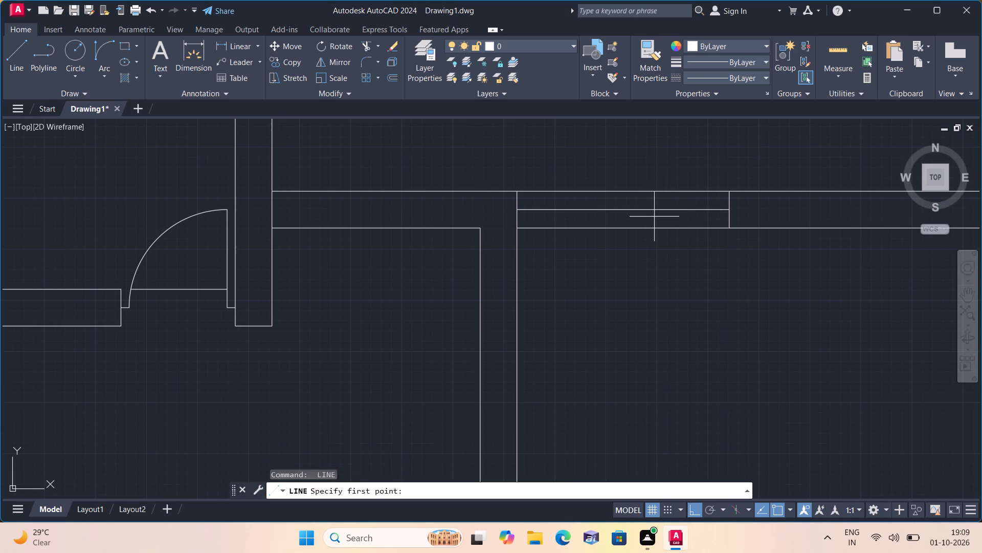
pyautogui.click(621, 211)
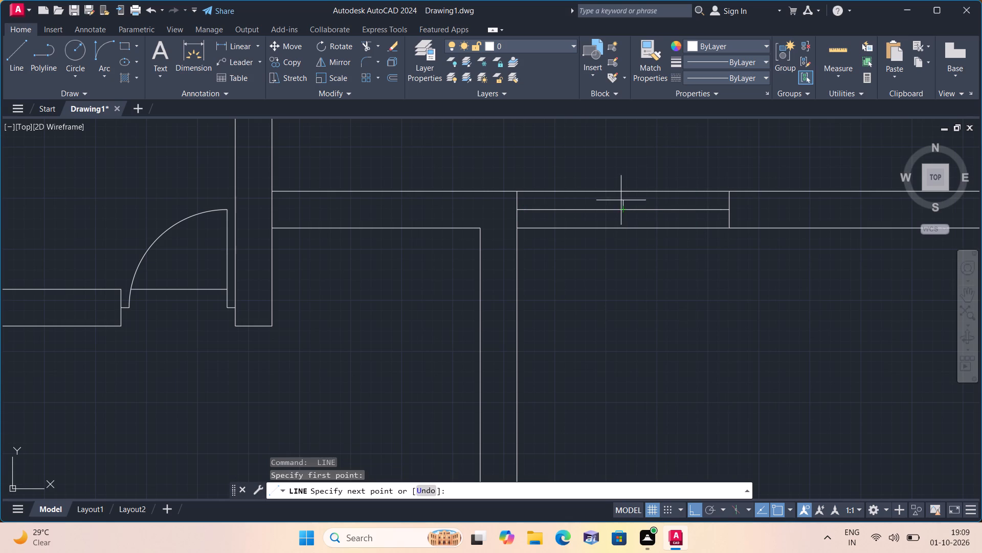
pyautogui.click(621, 193)
pyautogui.press('space')
# Erase the 4' horizontal line between the two 2" stubs of the opening.
pyautogui.scroll(2, 621, 198)
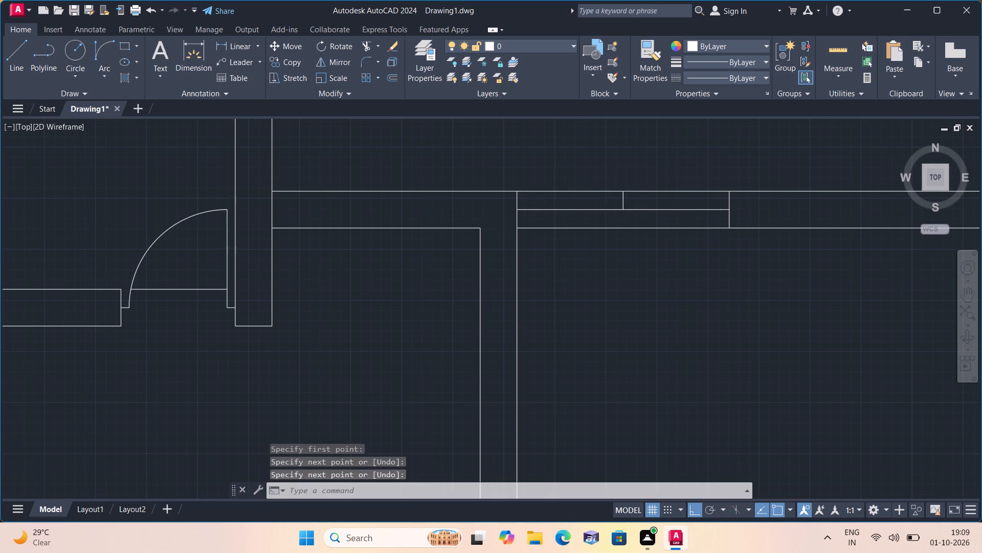
pyautogui.click(638, 228)
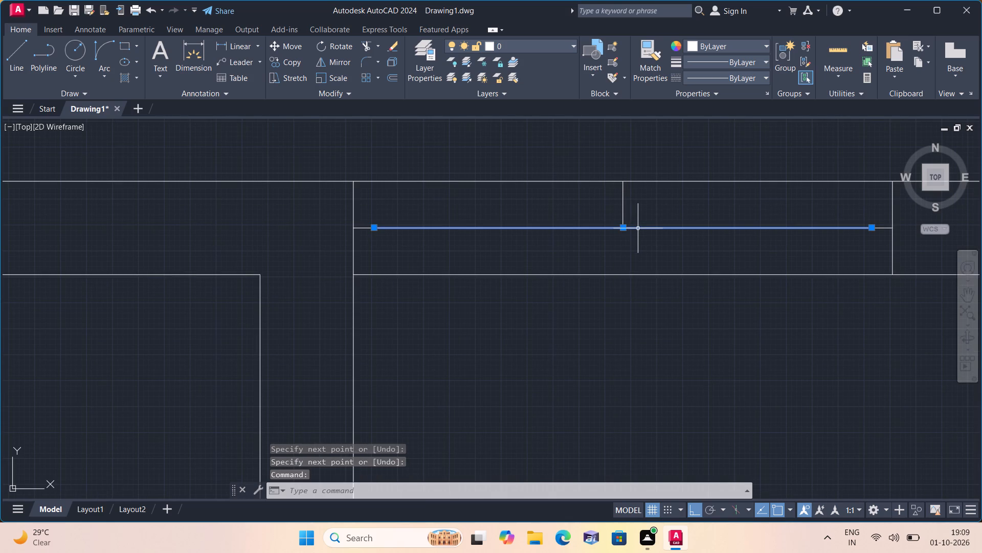
pyautogui.press('Delete')
# Draw the left door leaf as a 2' vertical line upward from the inner end of the left 2" stub.
pyautogui.scroll(-2, 638, 228)
pyautogui.write('l')
pyautogui.press('space')
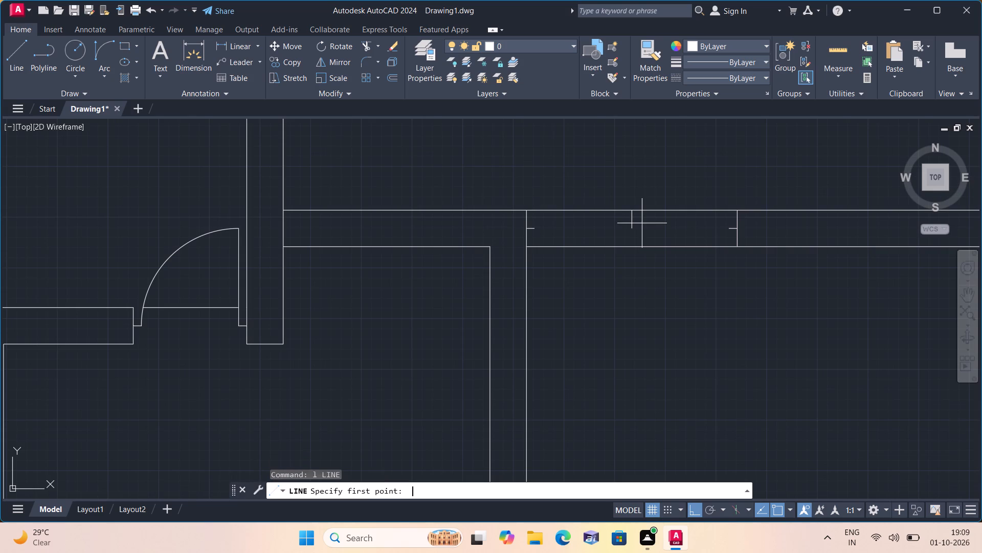
pyautogui.scroll(3, 537, 231)
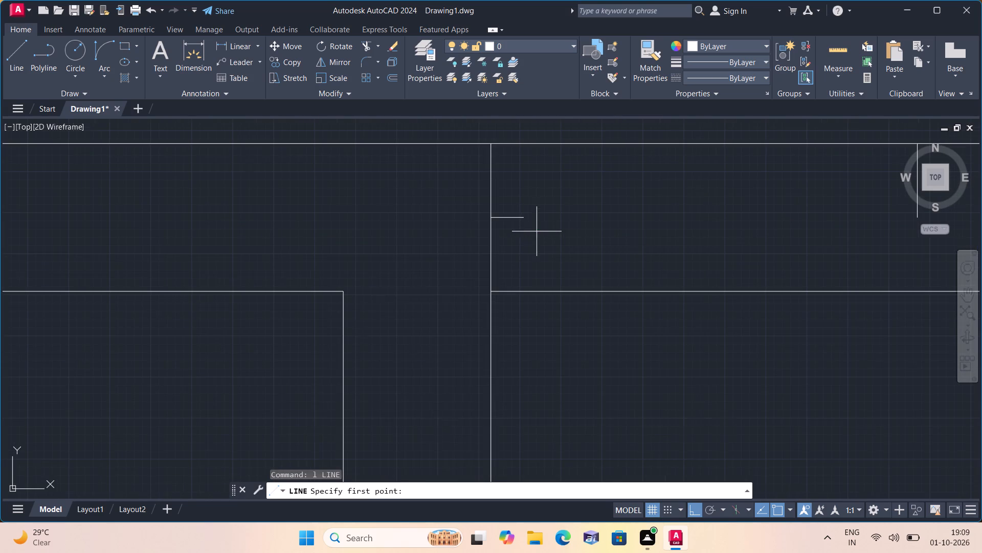
pyautogui.click(520, 216)
pyautogui.scroll(-3, 518, 217)
pyautogui.moveTo(529, 198); pyautogui.dragTo(515, 309, button='middle')
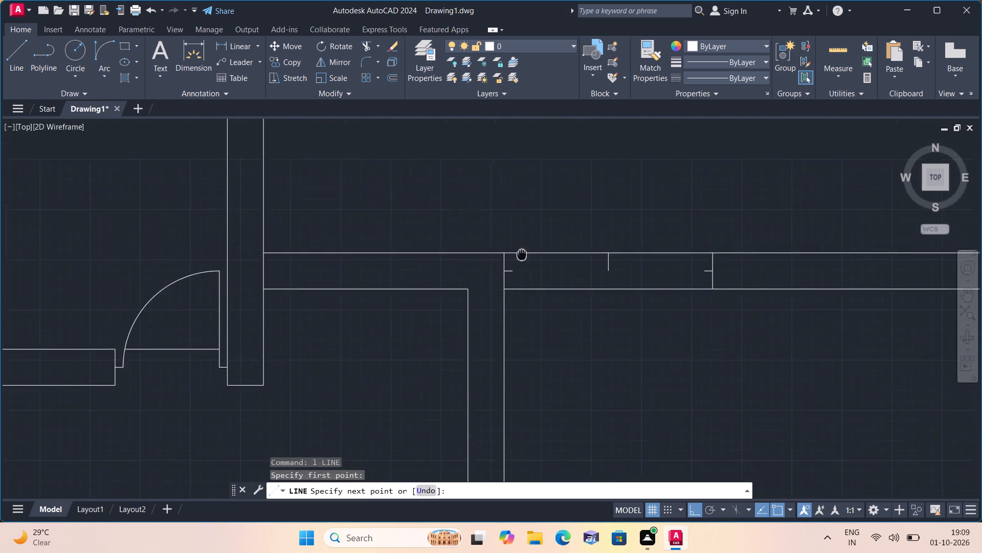
pyautogui.moveTo(515, 309); pyautogui.dragTo(516, 333, button='middle')
pyautogui.write("2'")
pyautogui.press('space')
pyautogui.press('space')
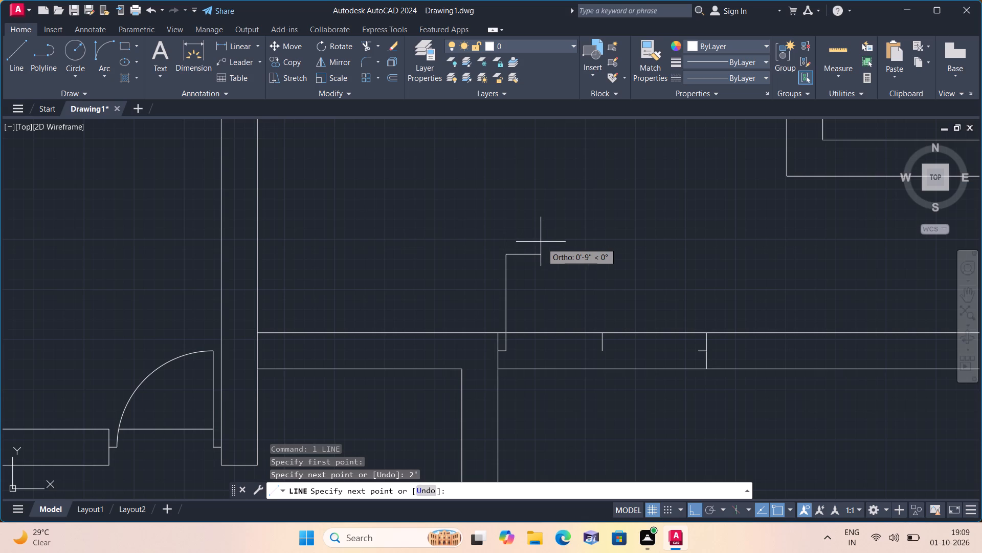
# Draw the right door leaf as a 2' vertical line upward from the inner end of the right 2" stub.
pyautogui.scroll(2, 700, 351)
pyautogui.press('space')
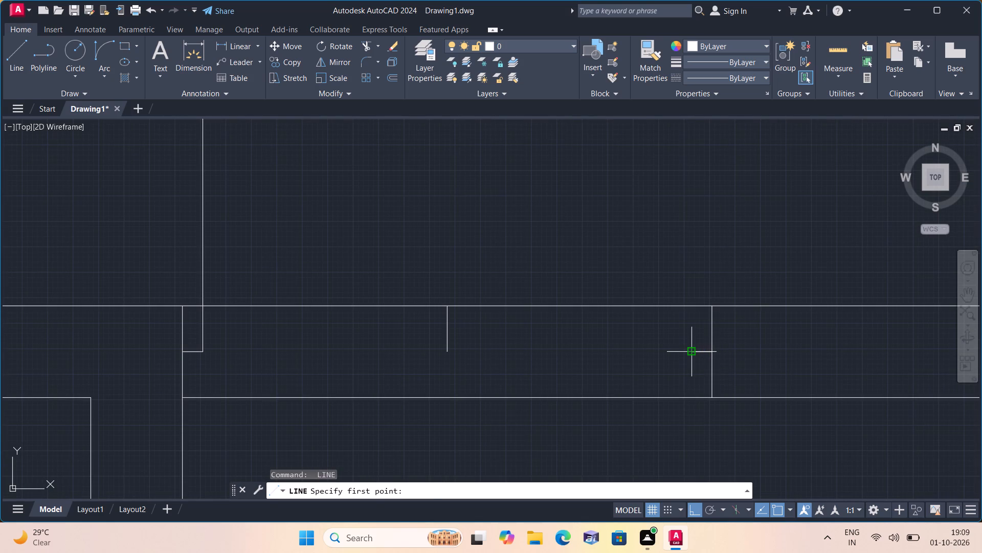
pyautogui.click(691, 349)
pyautogui.scroll(-2, 685, 287)
pyautogui.write("2'")
pyautogui.press('space')
pyautogui.press('Escape')
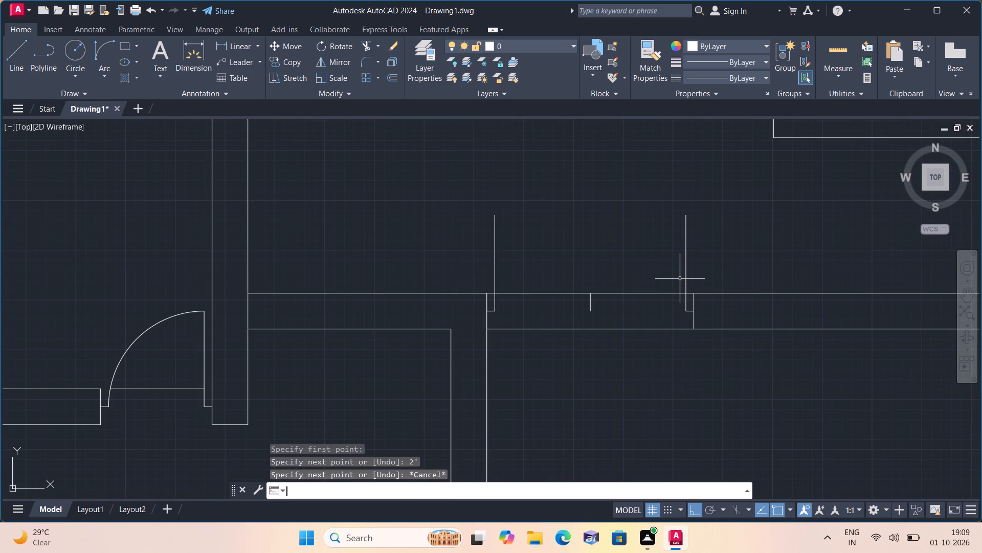
# Draw the left swing arc with Start, End, Direction from the left leaf's top to the centre line's upper end, starting horizontally.
pyautogui.click(103, 76)
pyautogui.click(153, 232)
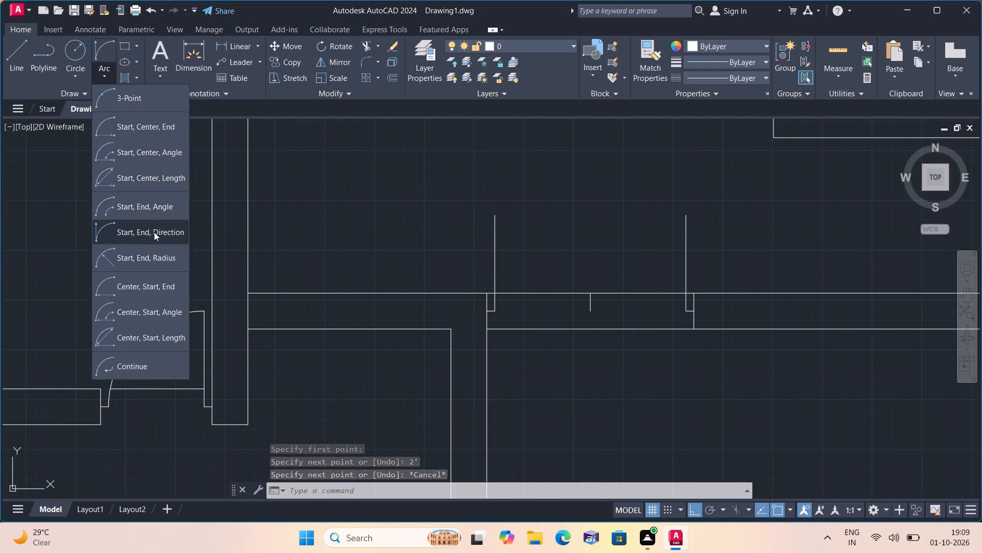
pyautogui.scroll(2, 492, 215)
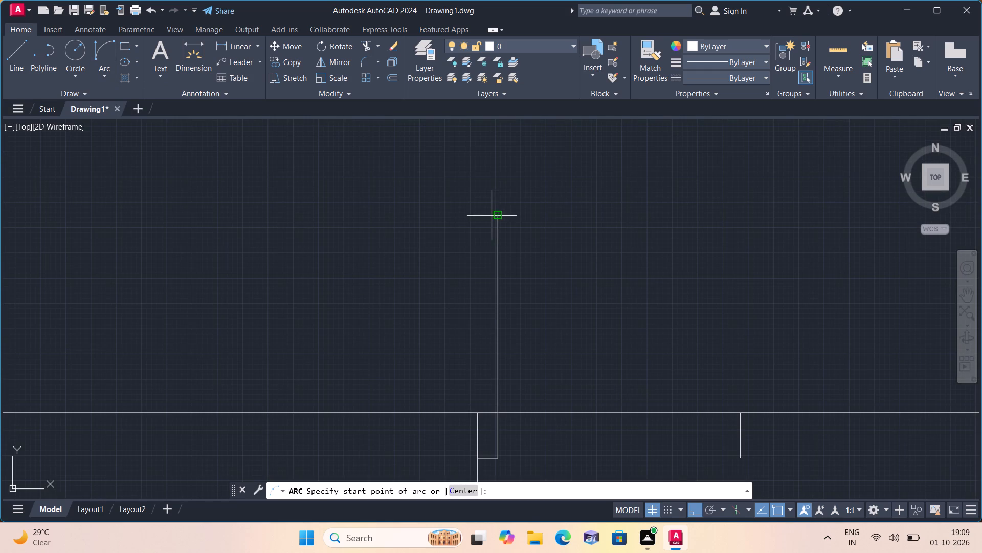
pyautogui.click(497, 215)
pyautogui.scroll(-2, 530, 227)
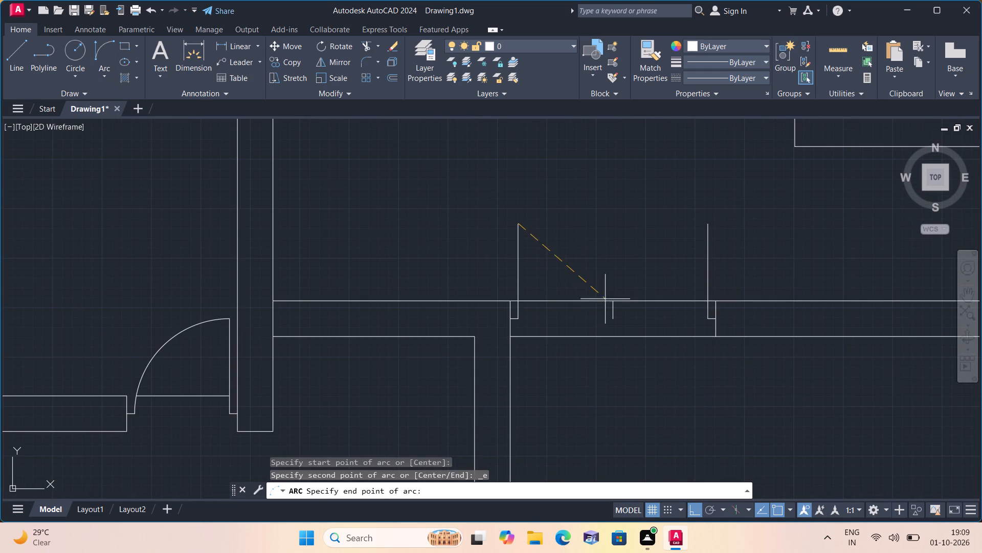
pyautogui.click(613, 299)
pyautogui.click(624, 235)
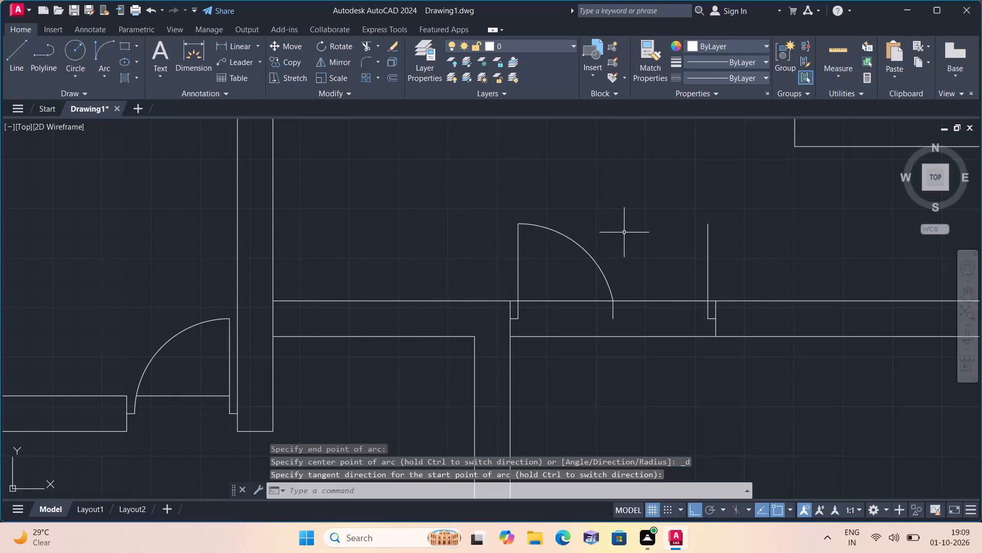
# Draw the right swing arc with Start, End, Direction from the right leaf's top to the point where the left arc ends.
pyautogui.click(109, 80)
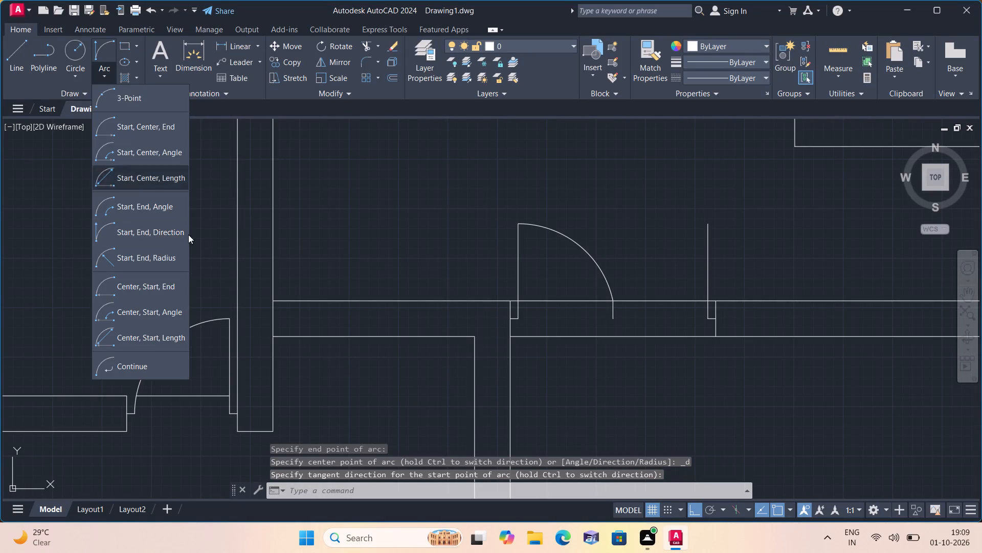
pyautogui.click(167, 231)
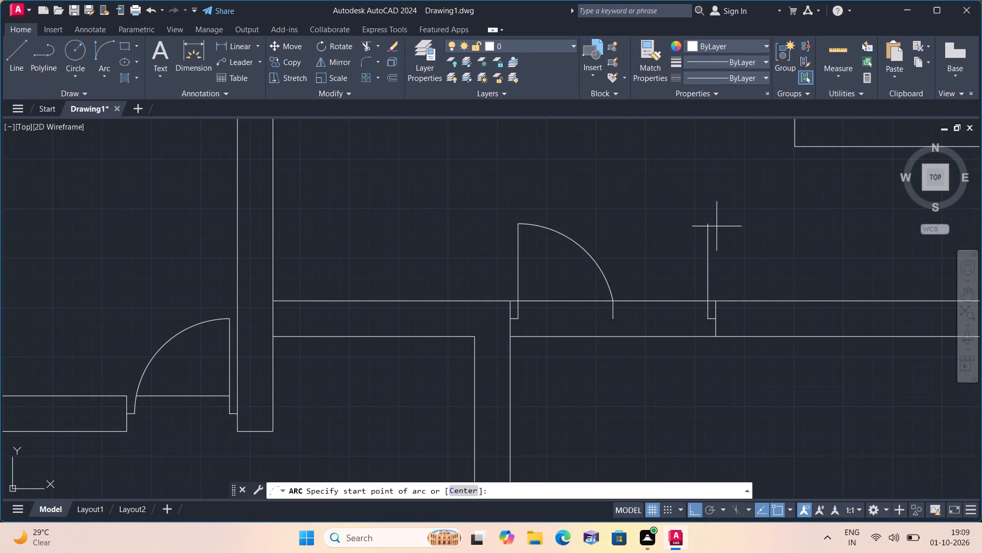
pyautogui.click(704, 221)
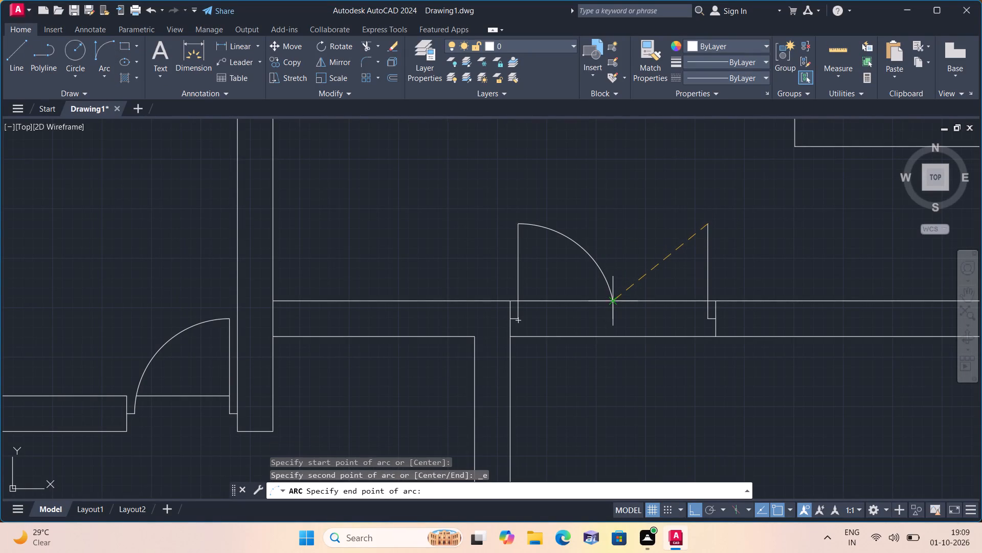
pyautogui.click(611, 301)
pyautogui.click(607, 242)
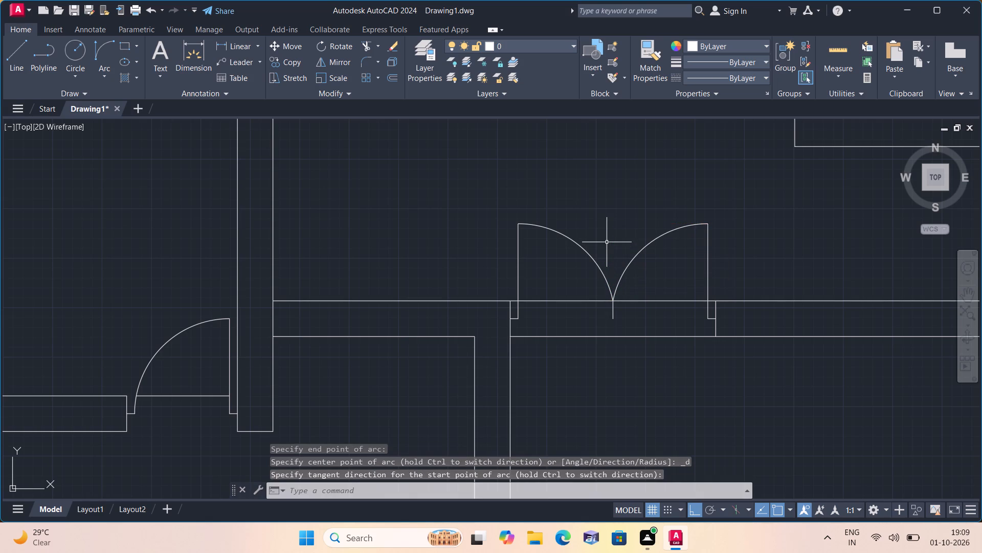
# Trim away the opening's lower wall line, the short centre line, and the upper wall face pieces above both 2" stubs.
pyautogui.write('trim')
pyautogui.press('space')
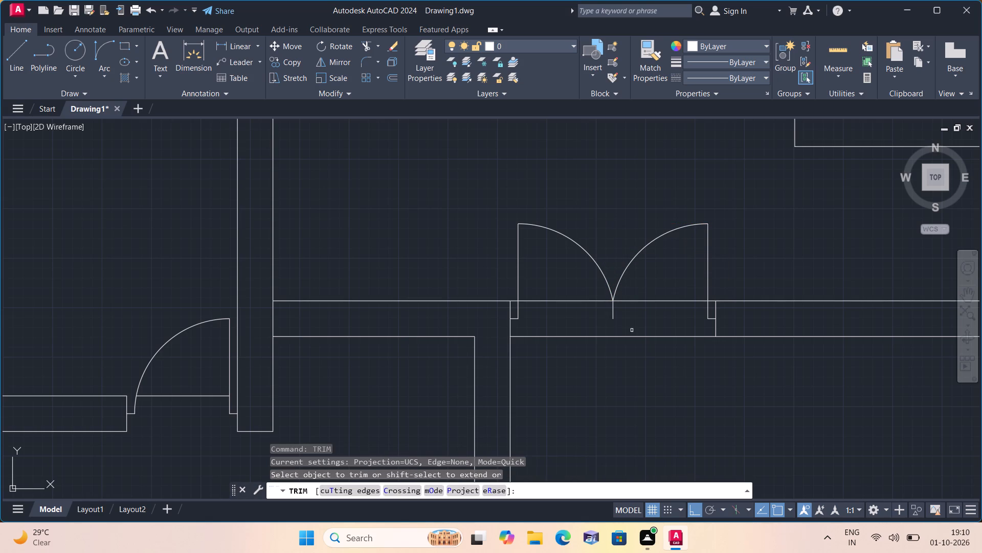
pyautogui.click(638, 338)
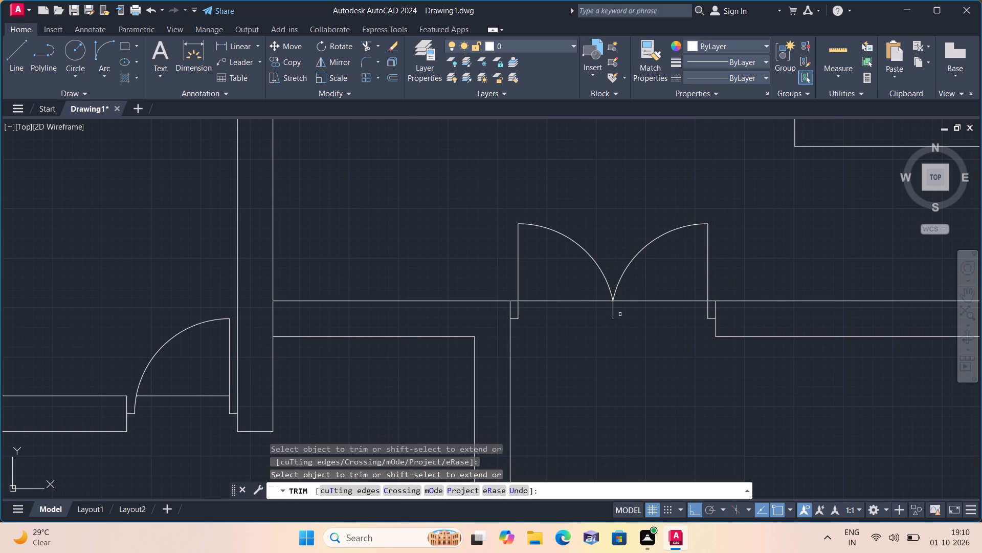
pyautogui.click(612, 307)
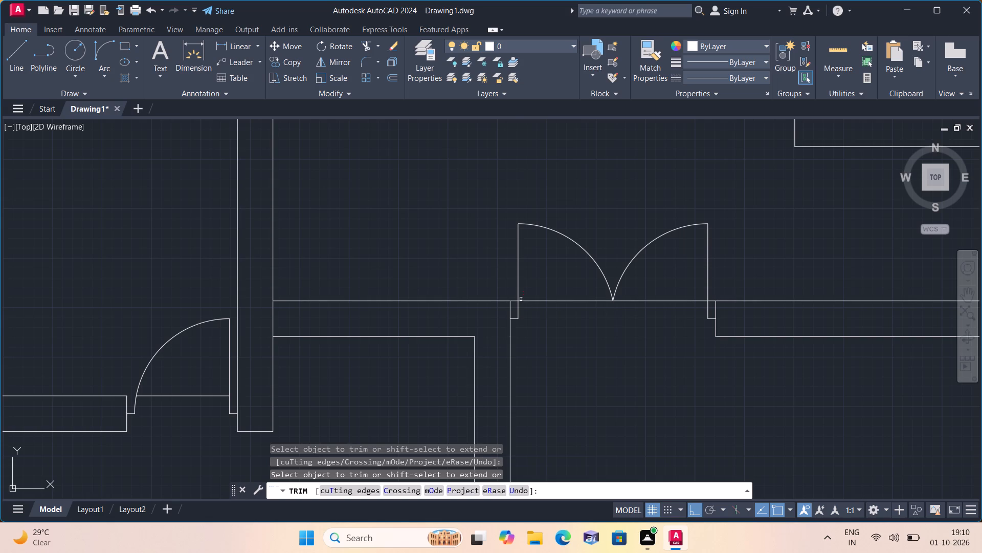
pyautogui.scroll(2, 519, 296)
pyautogui.click(506, 309)
pyautogui.scroll(-3, 506, 309)
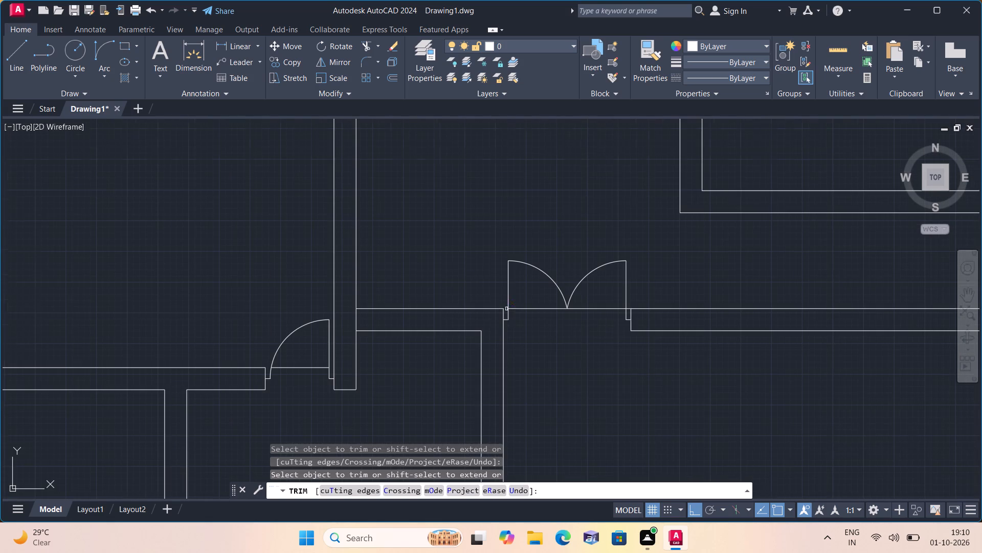
pyautogui.scroll(3, 640, 312)
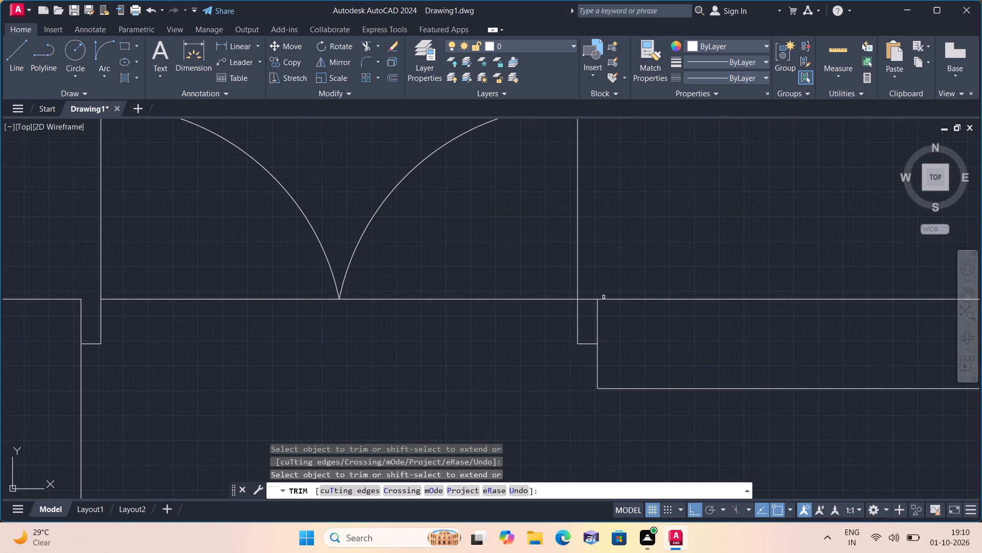
pyautogui.click(590, 300)
pyautogui.scroll(-1, 590, 300)
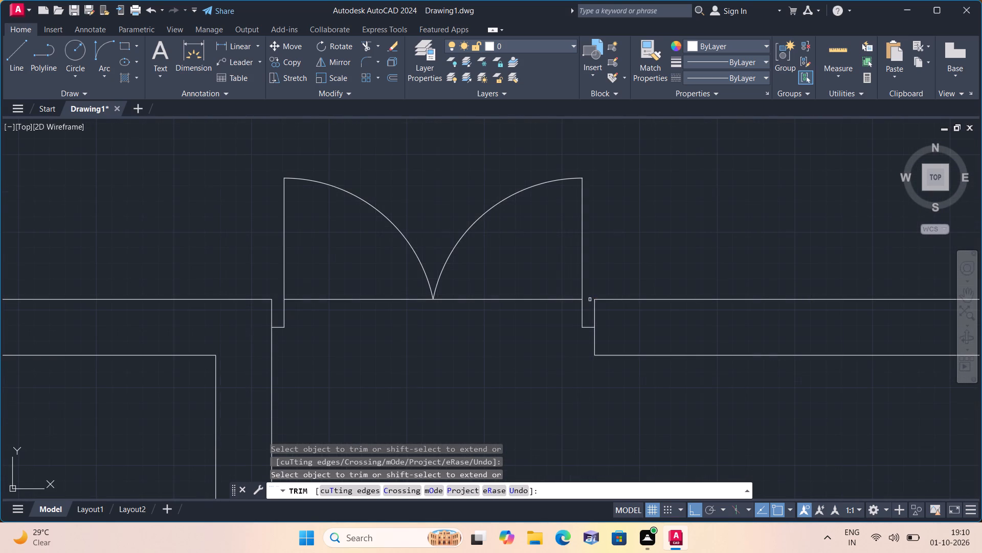
# Trim the vertical wall's right face between the two faces of the corridor's lower wall, opening the wall junction left of the double door.
pyautogui.scroll(-3, 610, 266)
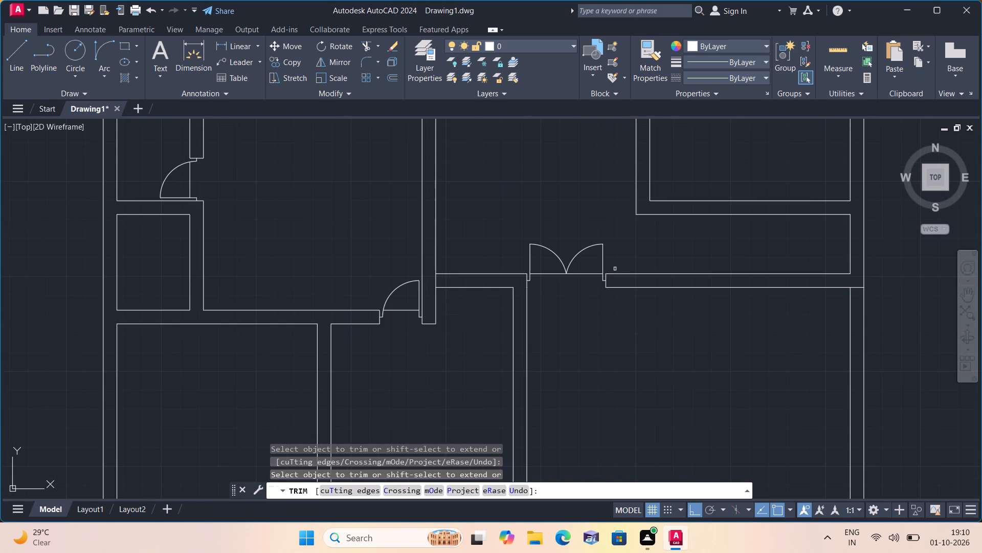
pyautogui.scroll(-1, 615, 269)
pyautogui.scroll(1, 615, 269)
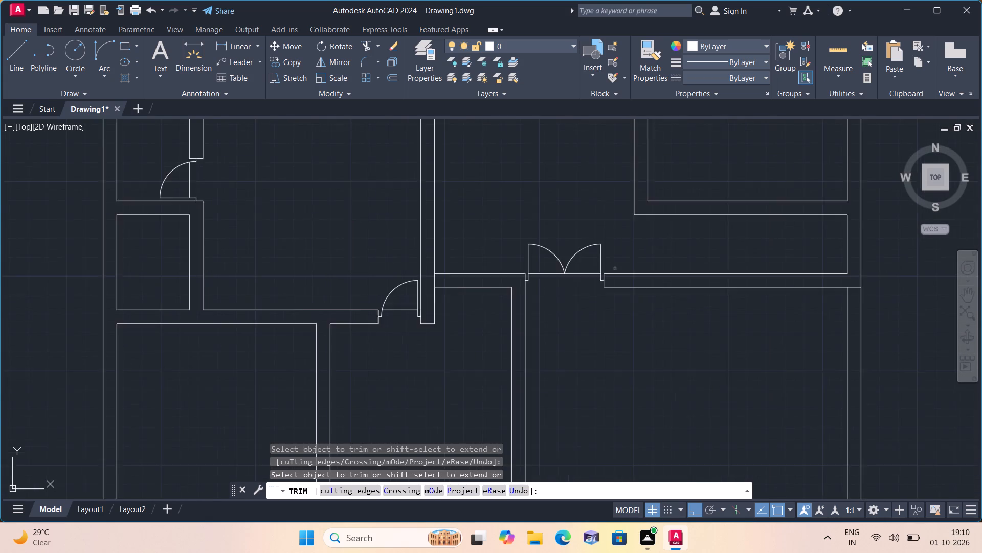
pyautogui.scroll(-1, 615, 269)
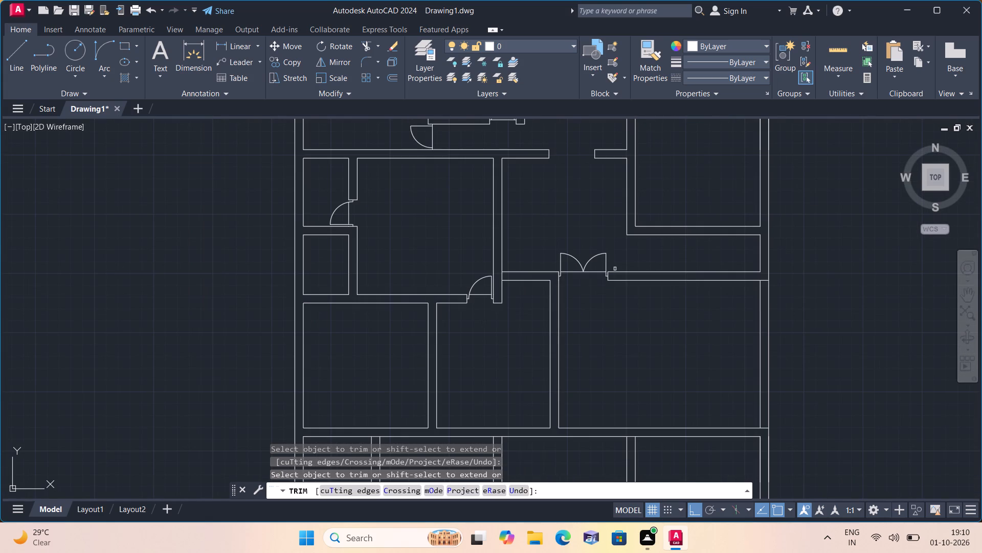
pyautogui.scroll(1, 615, 269)
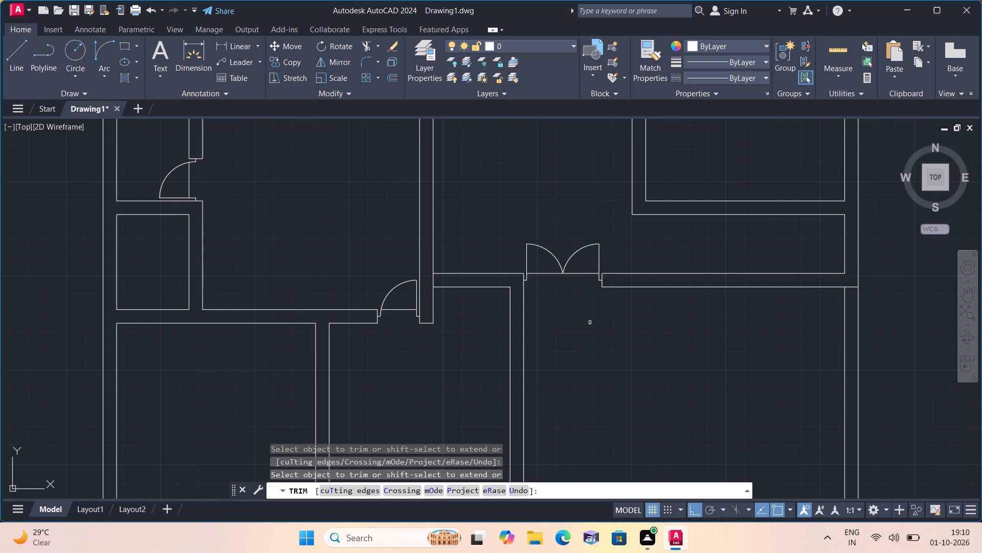
pyautogui.scroll(-1, 590, 323)
pyautogui.moveTo(590, 323); pyautogui.dragTo(619, 316, button='middle')
pyautogui.scroll(2, 525, 285)
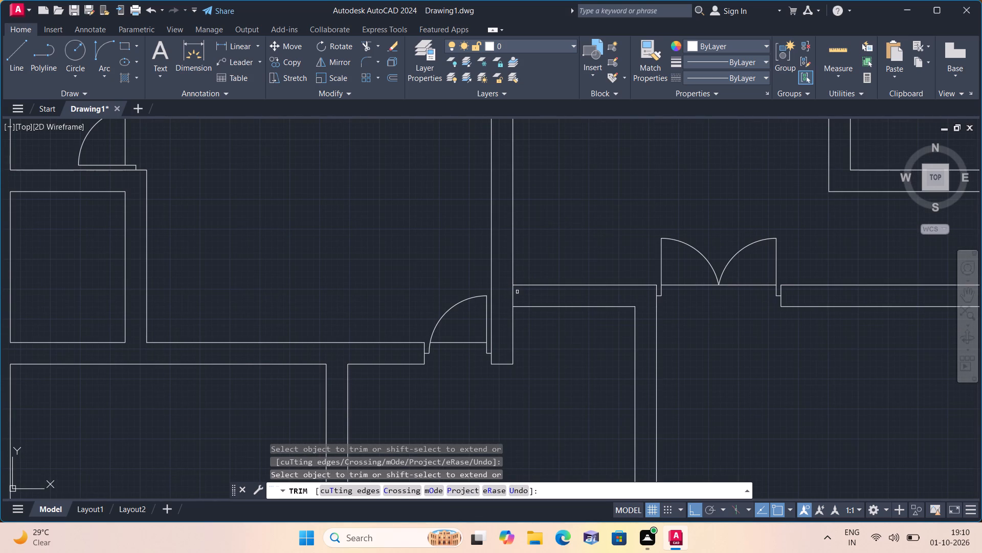
pyautogui.click(517, 292)
pyautogui.click(508, 296)
pyautogui.scroll(-1, 508, 295)
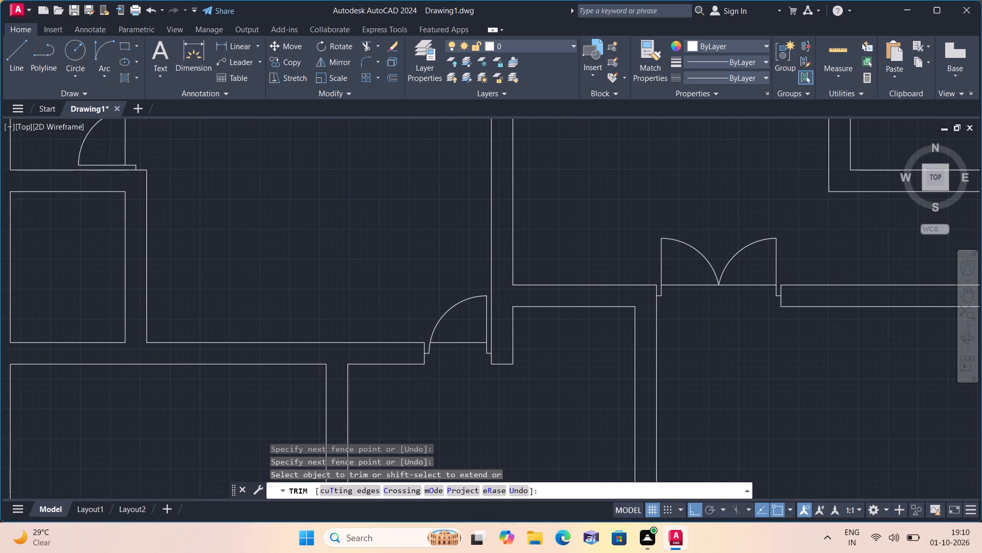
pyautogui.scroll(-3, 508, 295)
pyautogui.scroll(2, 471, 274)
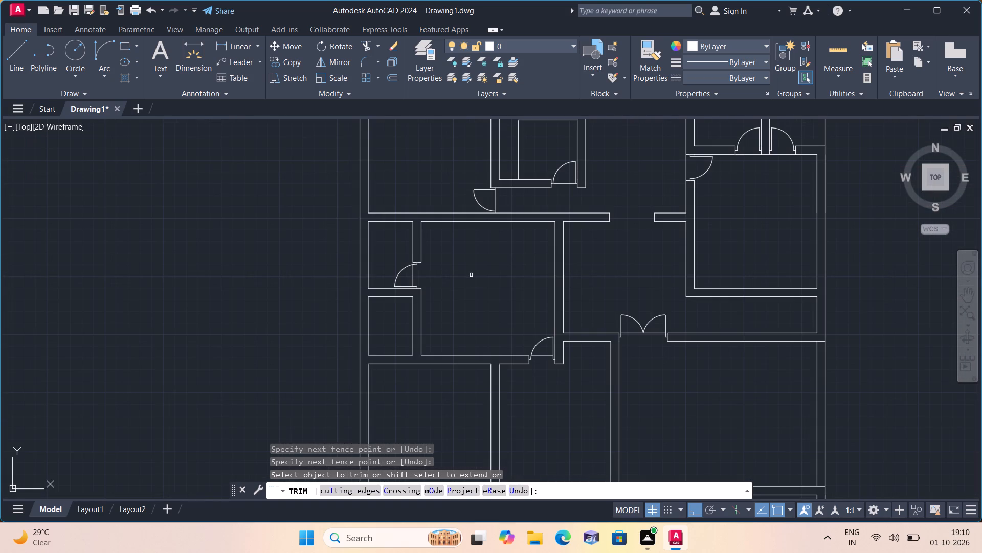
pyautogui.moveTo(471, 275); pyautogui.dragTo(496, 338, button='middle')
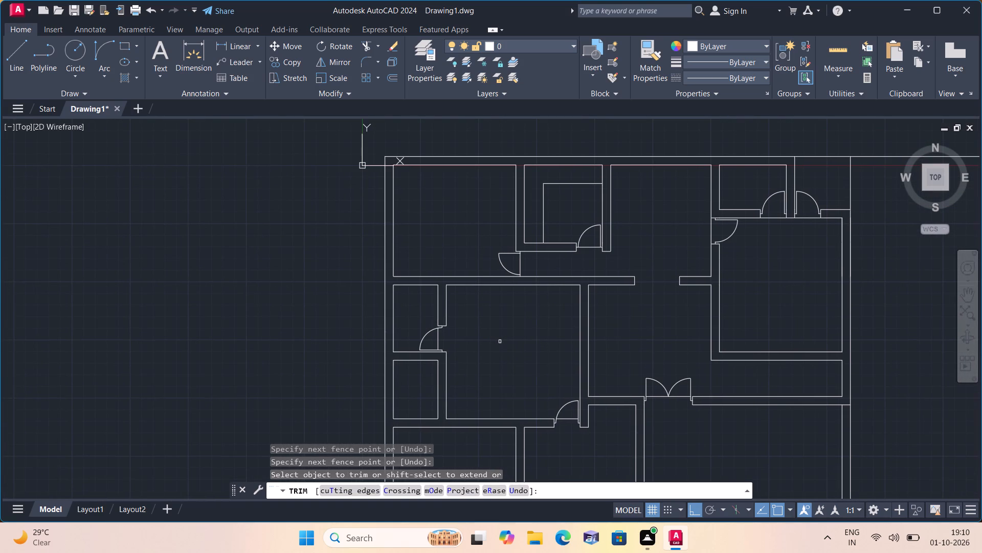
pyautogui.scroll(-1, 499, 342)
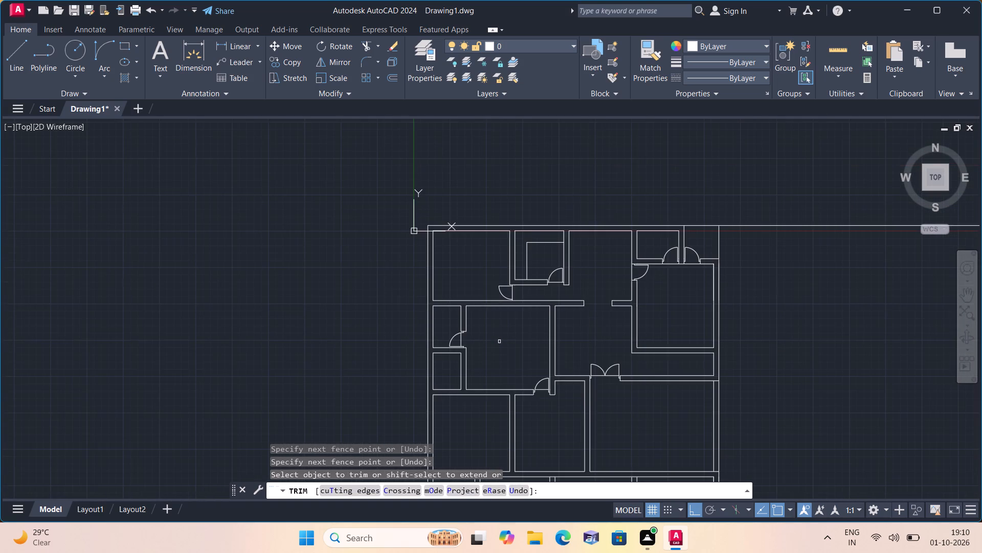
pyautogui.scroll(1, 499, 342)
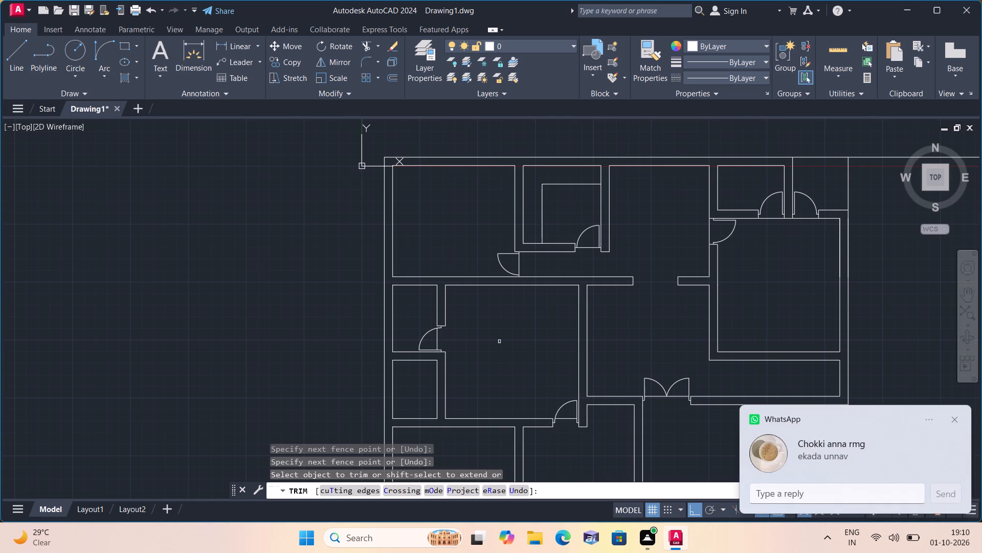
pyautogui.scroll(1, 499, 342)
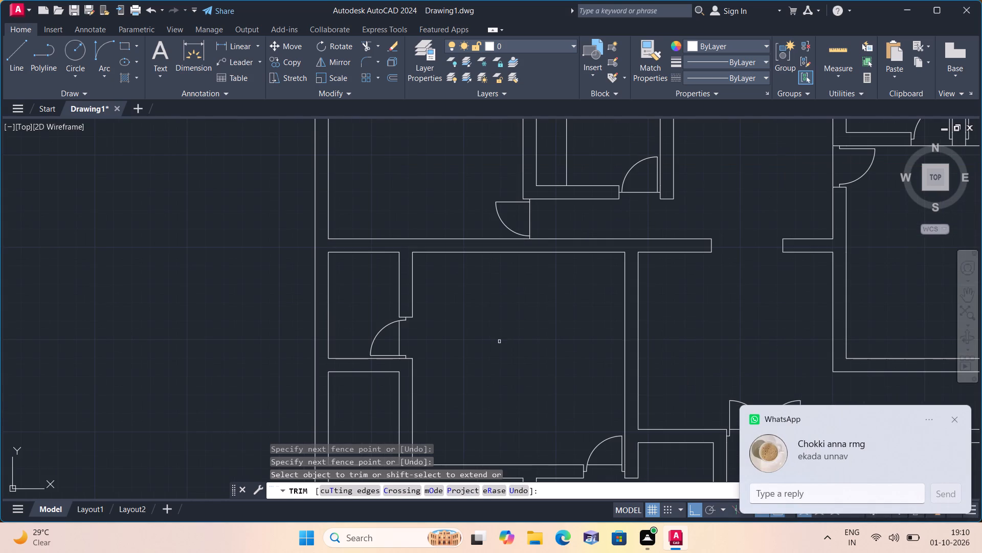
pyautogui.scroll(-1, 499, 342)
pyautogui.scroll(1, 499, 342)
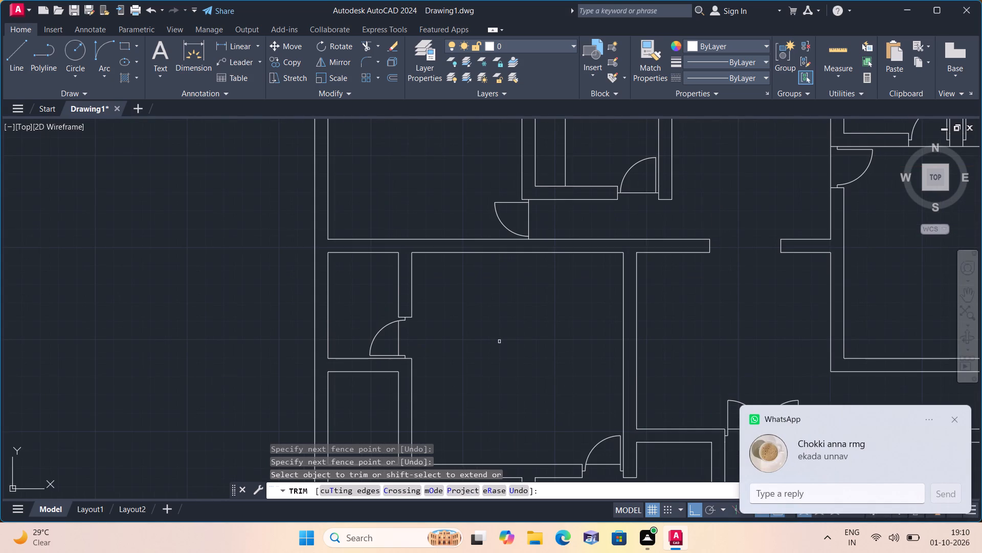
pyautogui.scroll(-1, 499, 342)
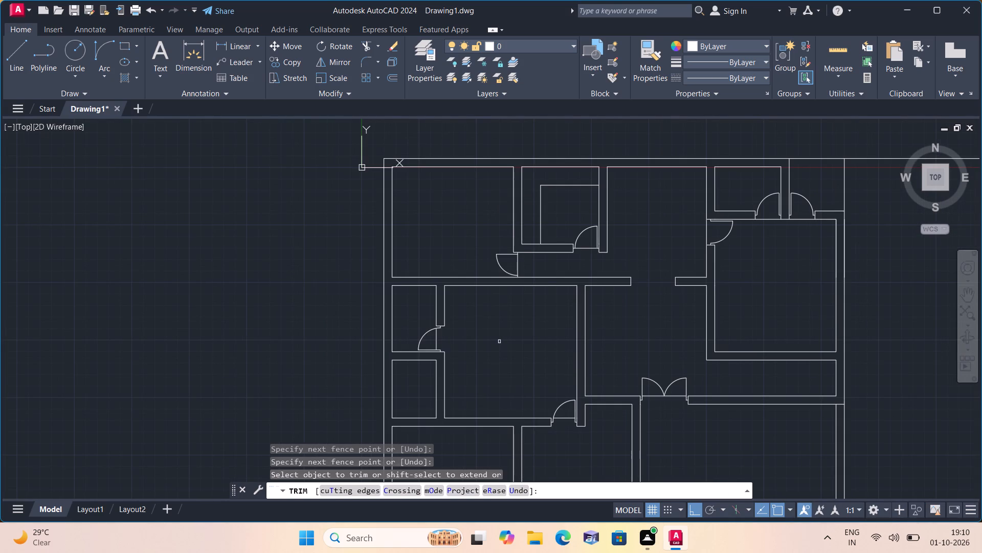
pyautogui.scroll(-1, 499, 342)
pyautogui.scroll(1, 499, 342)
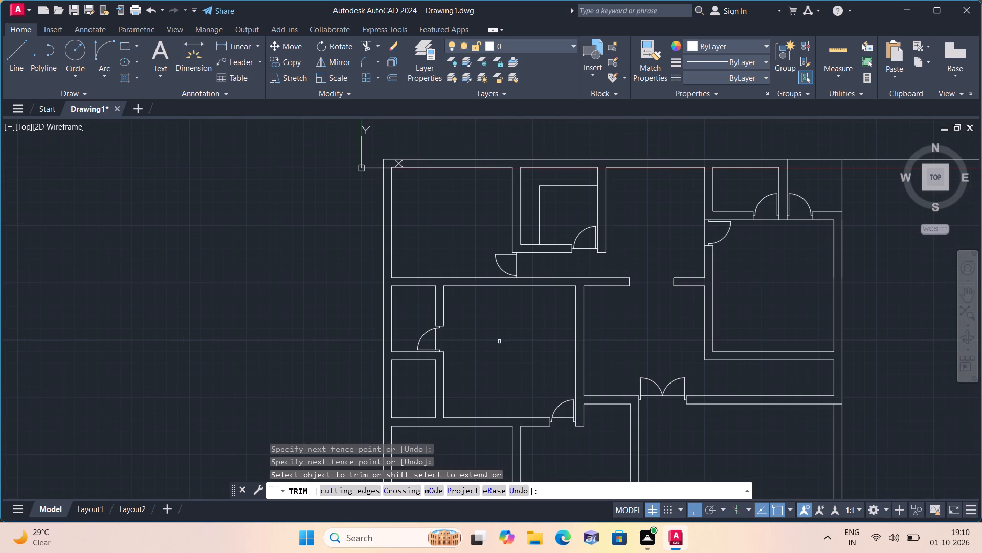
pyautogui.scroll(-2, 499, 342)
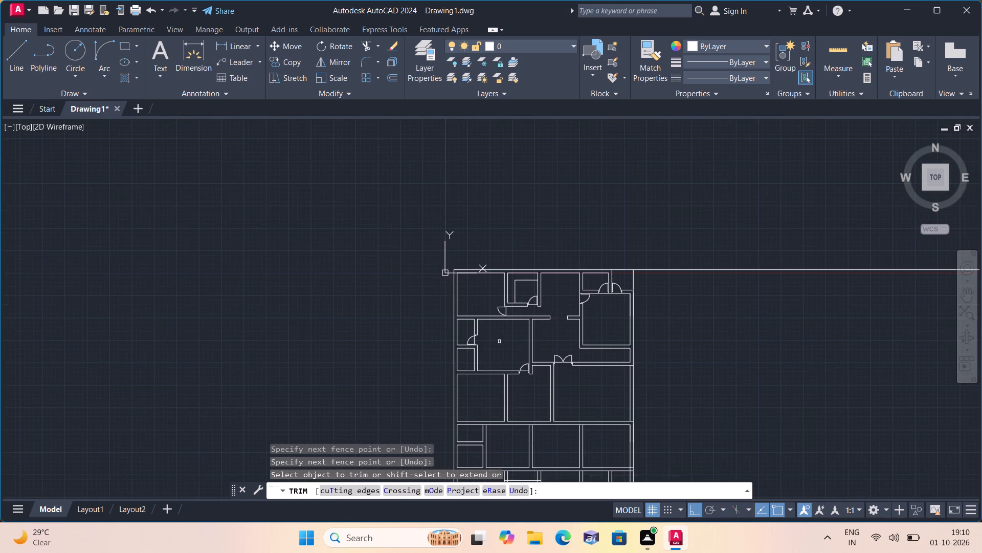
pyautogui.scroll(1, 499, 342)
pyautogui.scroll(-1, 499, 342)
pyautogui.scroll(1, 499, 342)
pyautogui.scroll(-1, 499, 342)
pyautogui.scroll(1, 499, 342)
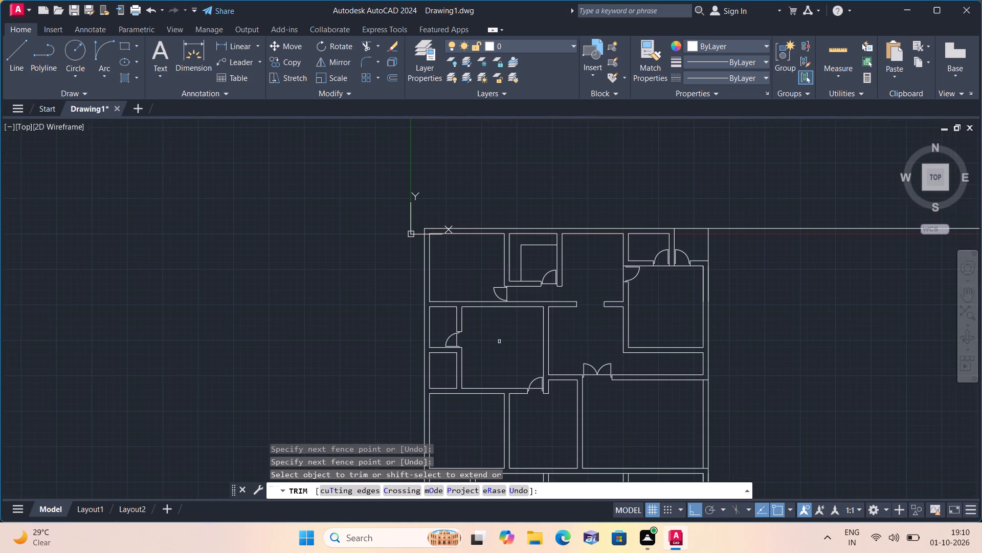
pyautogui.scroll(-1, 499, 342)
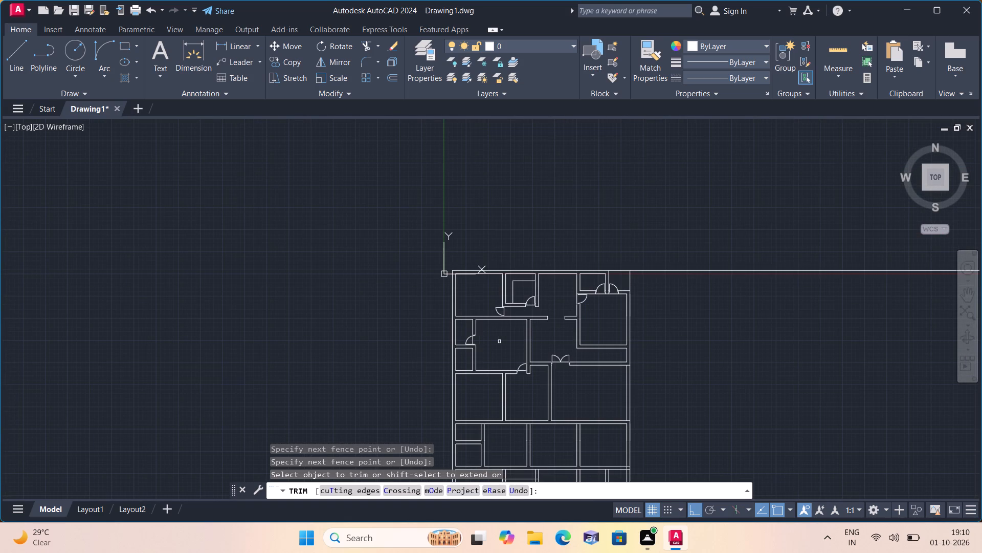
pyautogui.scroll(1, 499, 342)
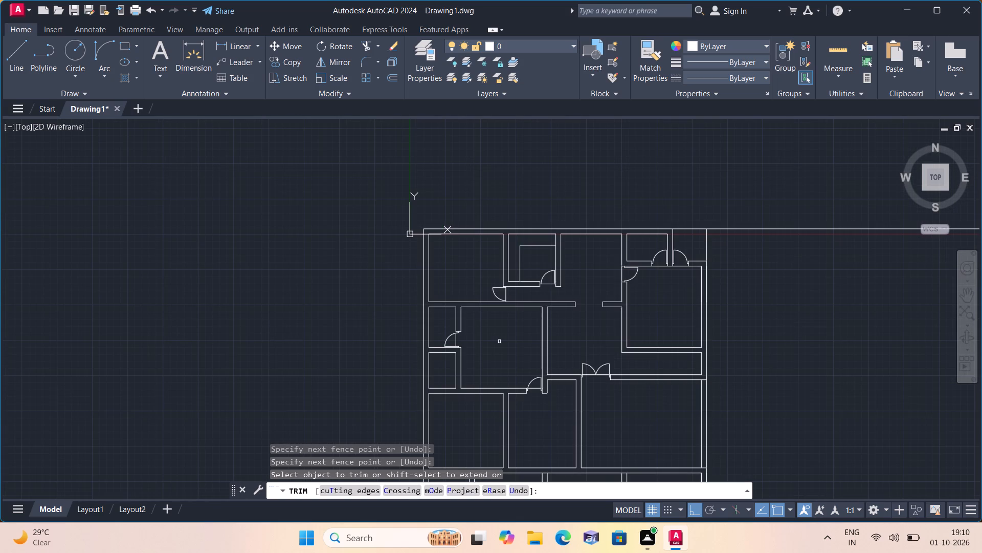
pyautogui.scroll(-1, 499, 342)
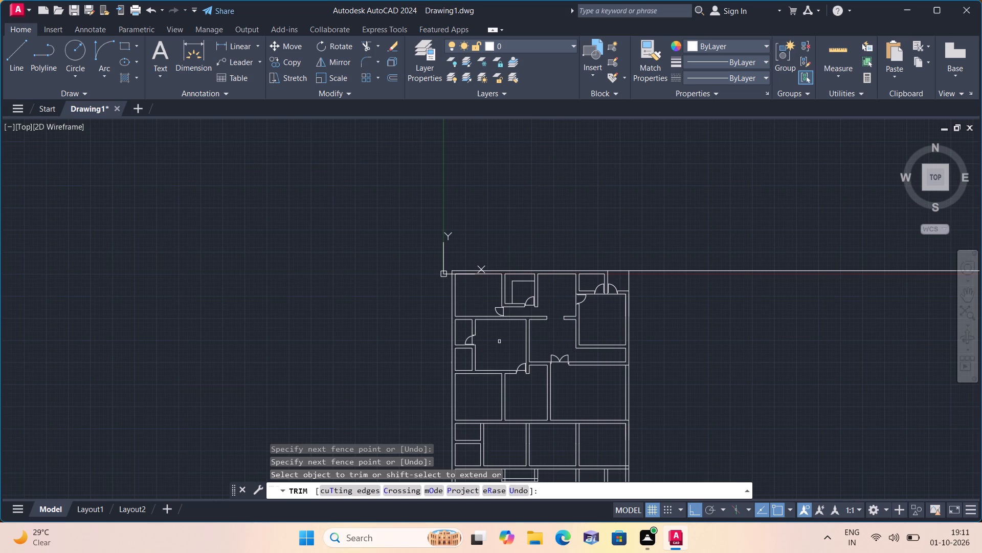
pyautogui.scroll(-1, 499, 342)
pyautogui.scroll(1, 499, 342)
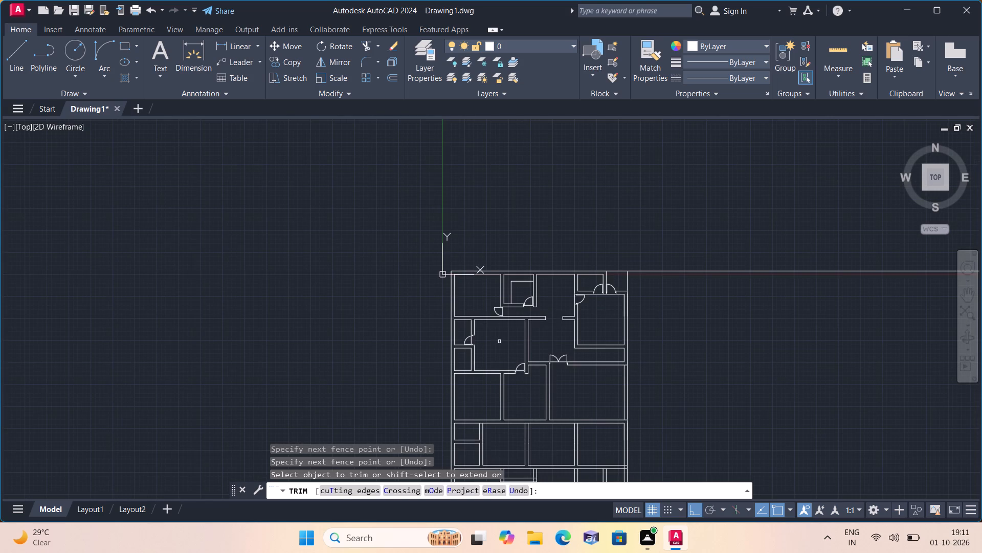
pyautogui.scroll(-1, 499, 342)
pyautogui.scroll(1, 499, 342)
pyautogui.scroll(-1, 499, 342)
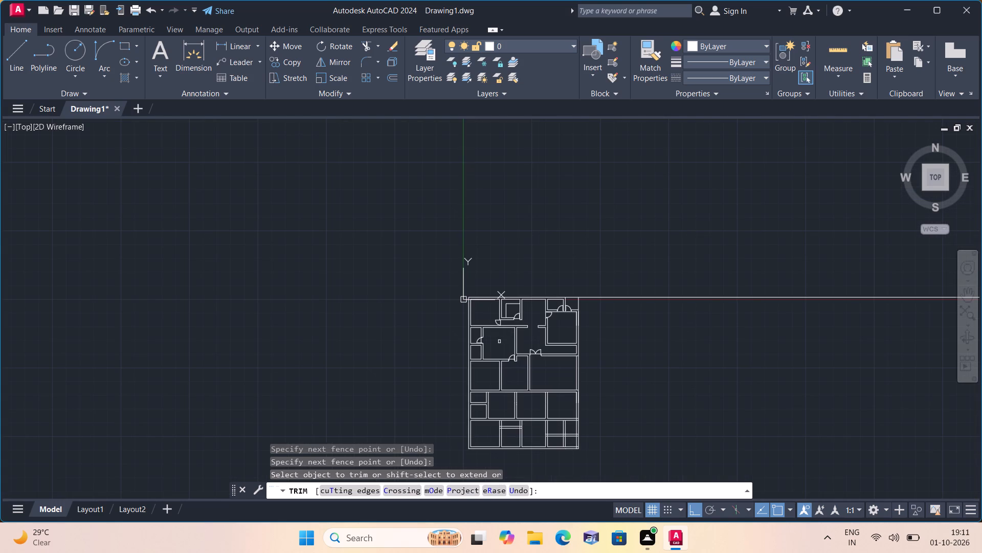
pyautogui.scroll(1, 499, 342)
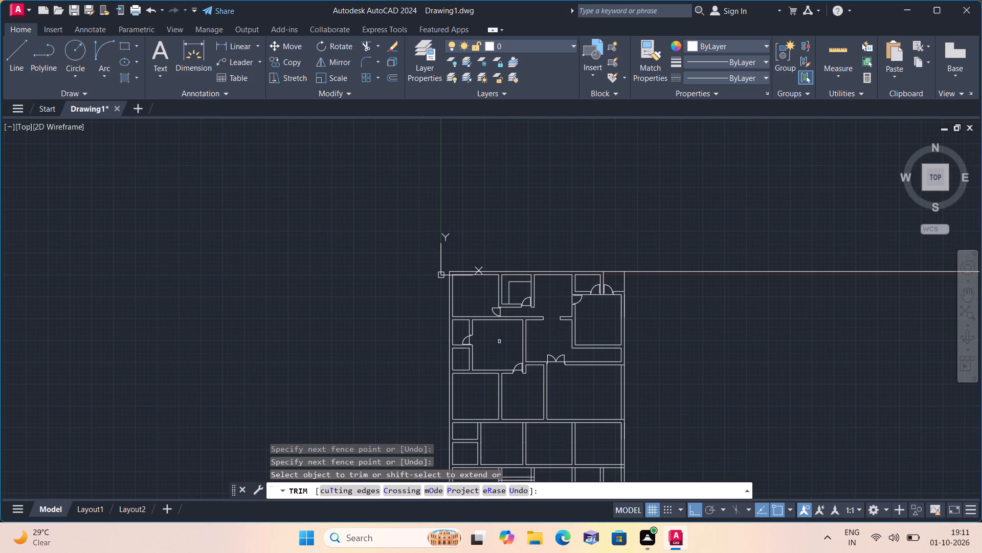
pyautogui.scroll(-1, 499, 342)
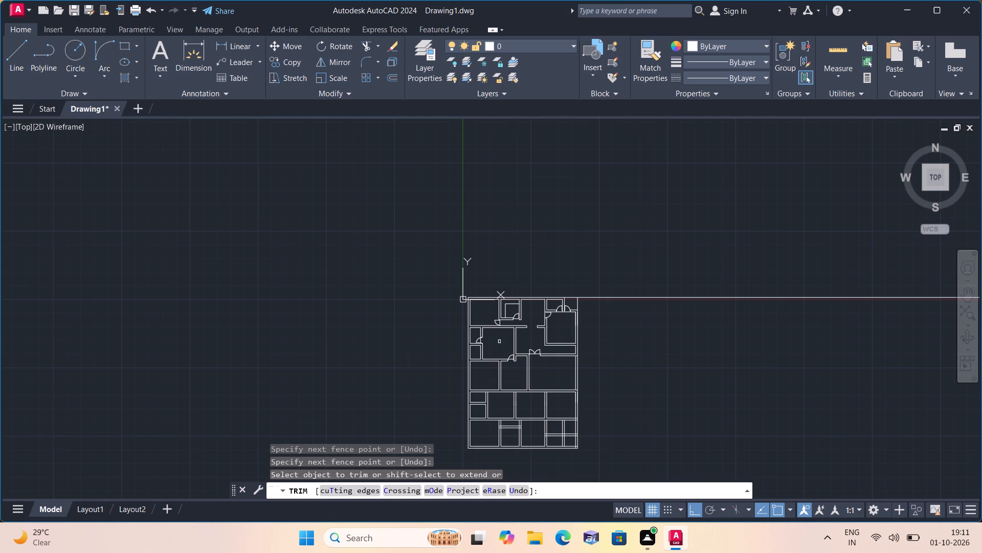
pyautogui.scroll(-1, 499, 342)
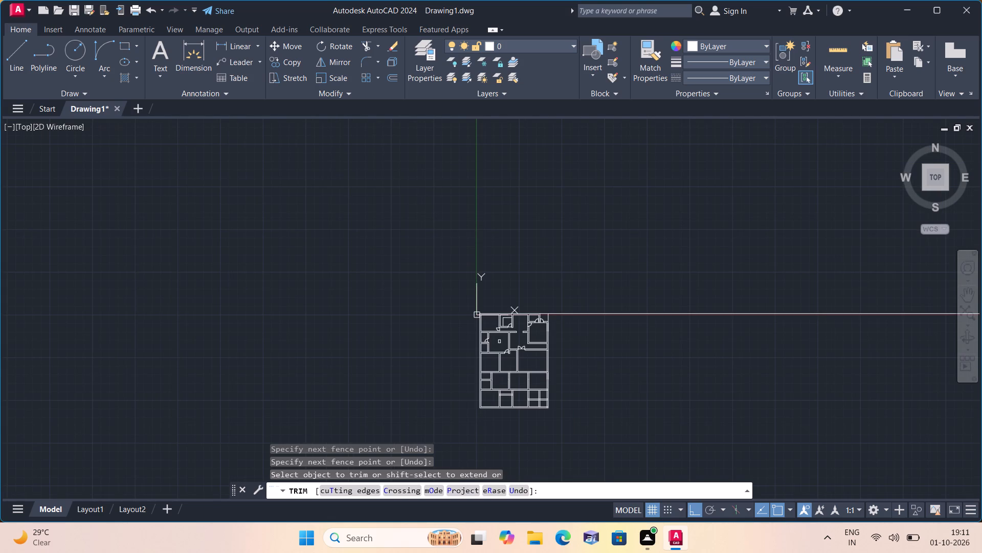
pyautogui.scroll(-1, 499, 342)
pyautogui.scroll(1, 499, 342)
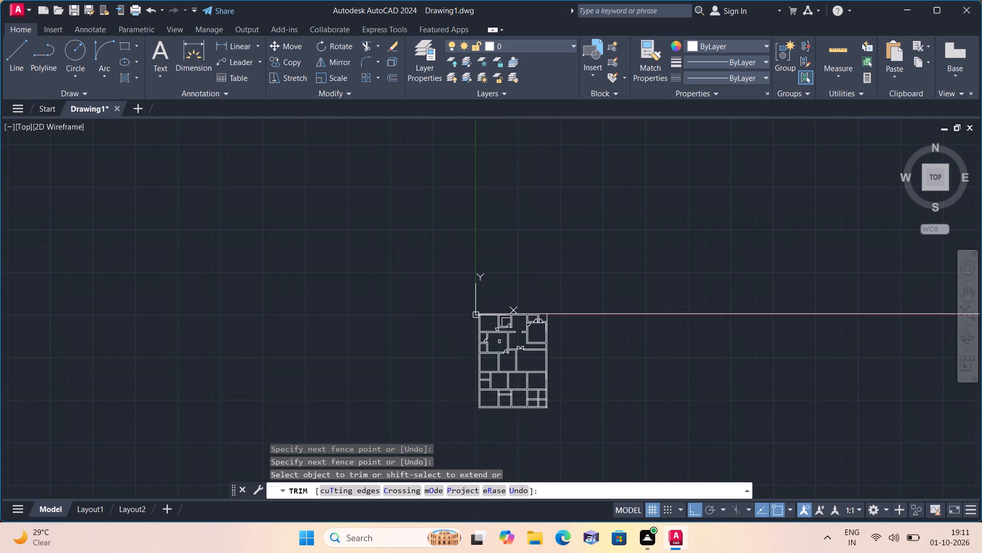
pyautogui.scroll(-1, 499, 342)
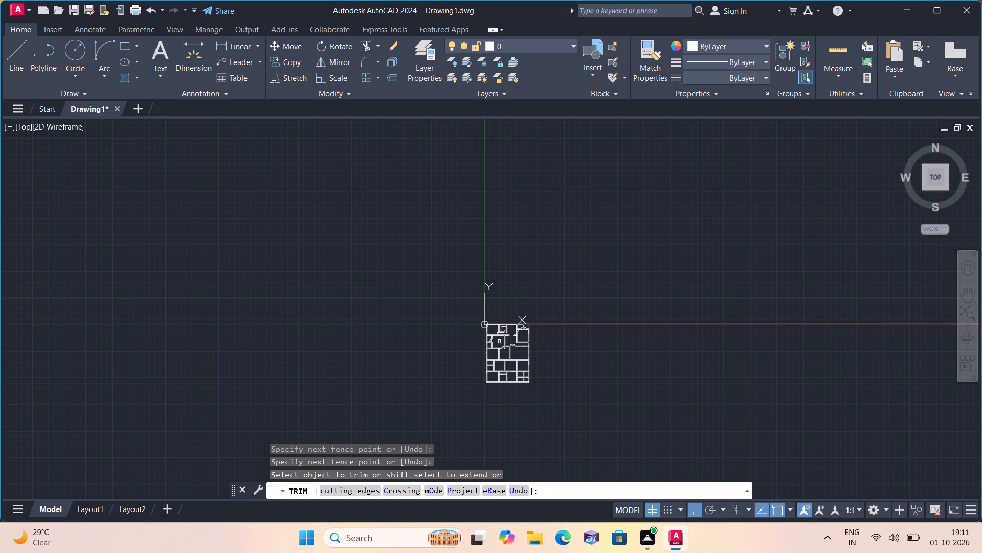
# End the Trim command and examine the row of rooms below the single door and the double door.
pyautogui.scroll(3, 499, 340)
pyautogui.scroll(2, 536, 361)
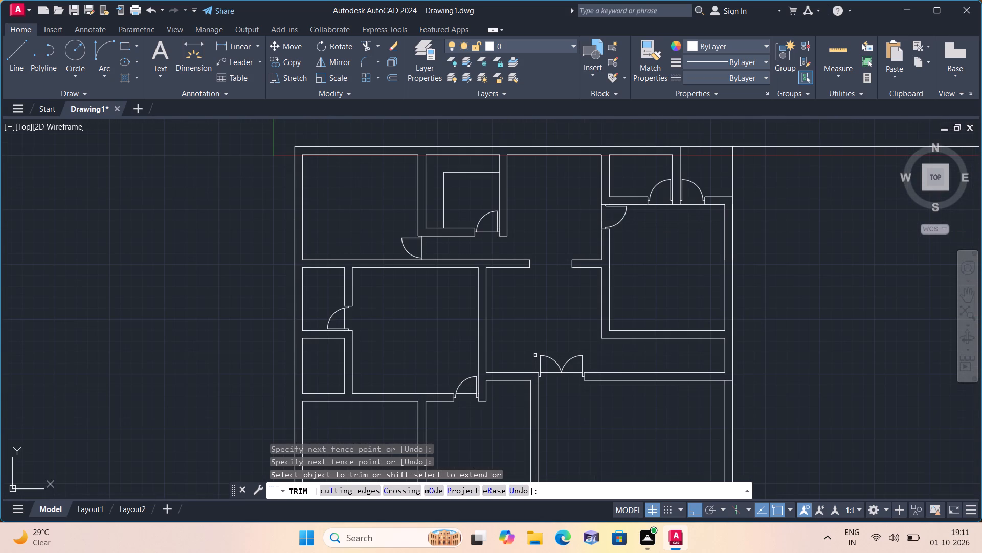
pyautogui.moveTo(534, 353); pyautogui.dragTo(532, 290, button='middle')
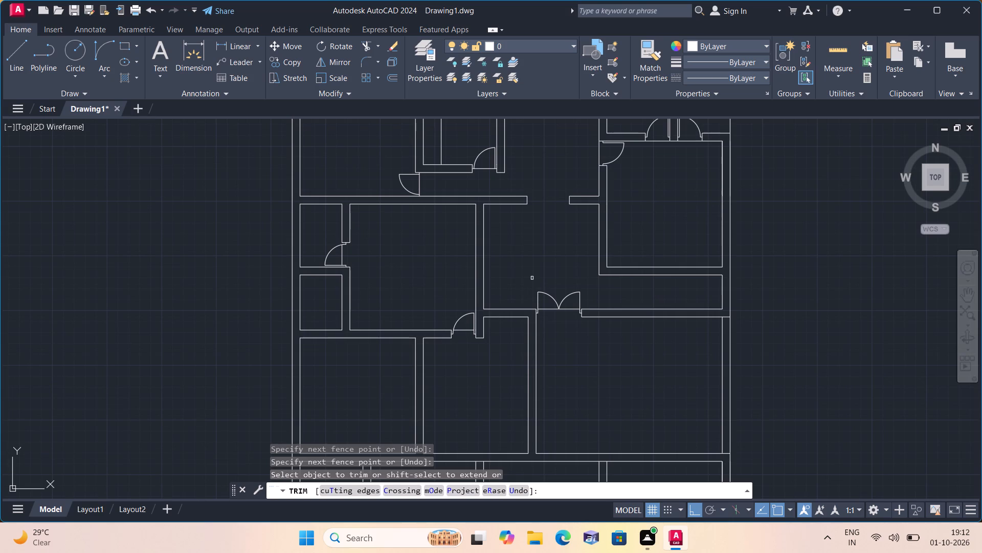
pyautogui.moveTo(532, 278); pyautogui.dragTo(535, 248, button='middle')
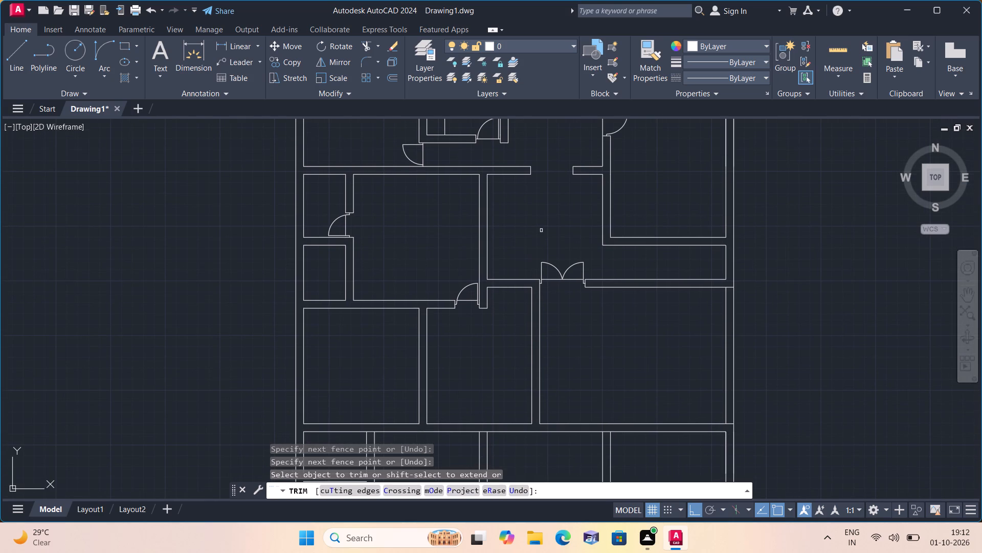
pyautogui.press('Escape')
pyautogui.press('Escape')
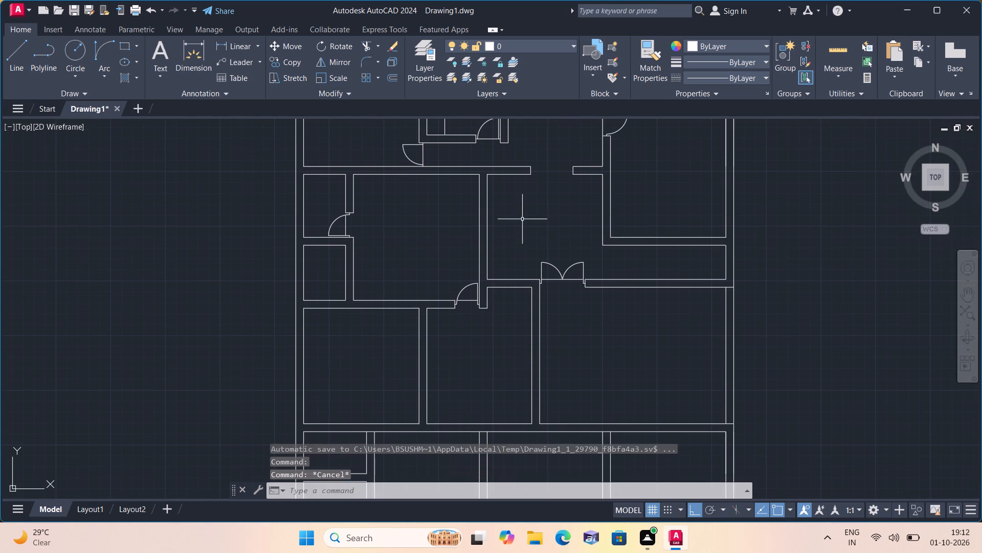
pyautogui.scroll(-1, 482, 276)
pyautogui.scroll(2, 486, 348)
pyautogui.moveTo(486, 340); pyautogui.dragTo(492, 333, button='middle')
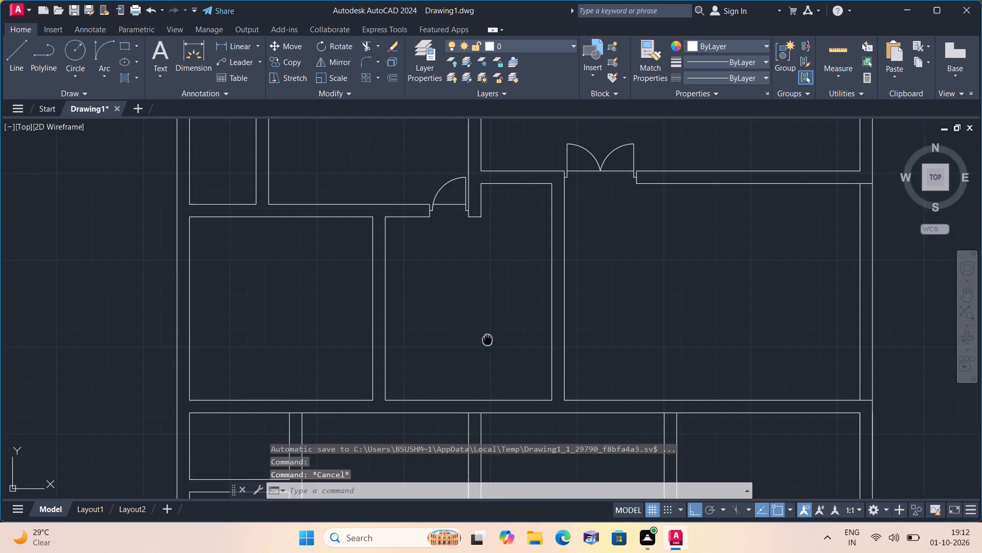
pyautogui.moveTo(492, 333); pyautogui.dragTo(502, 317, button='middle')
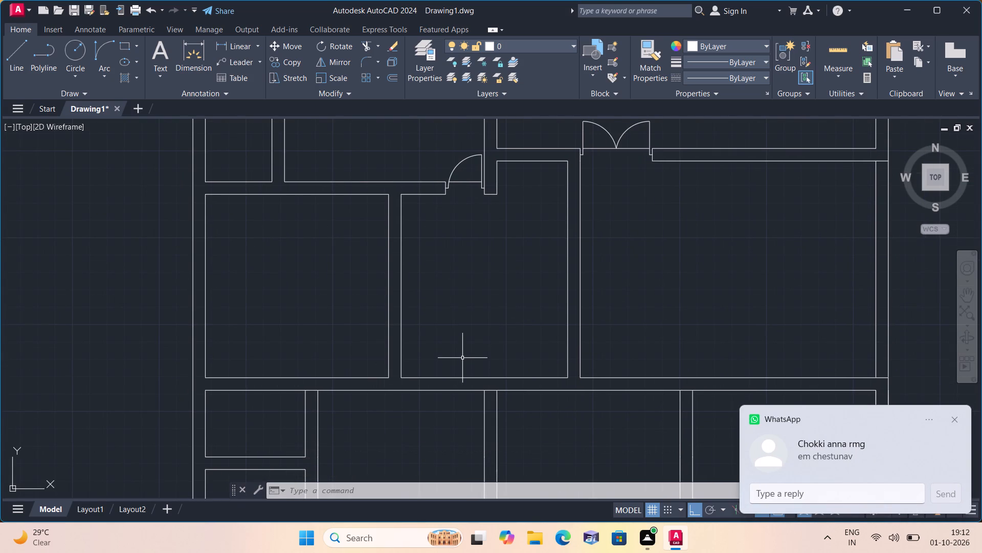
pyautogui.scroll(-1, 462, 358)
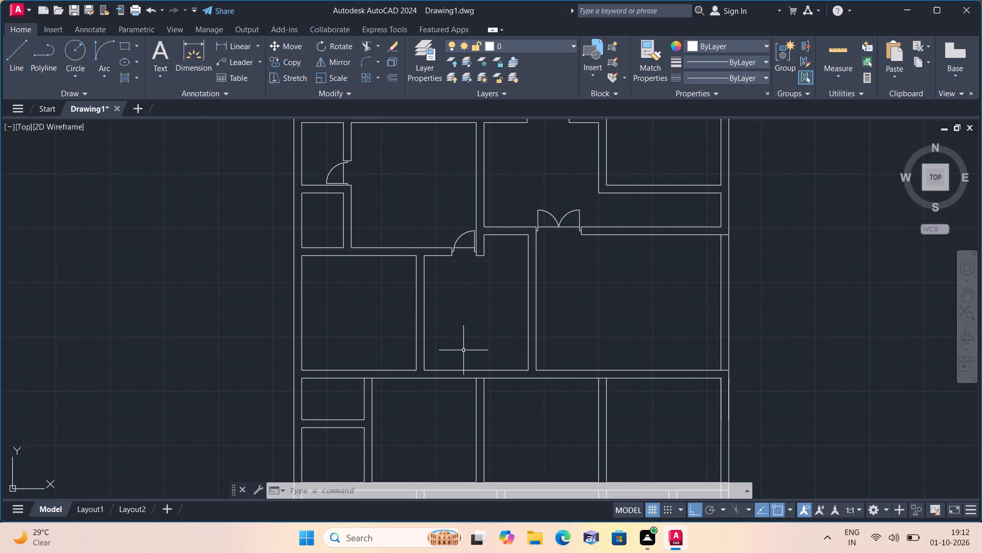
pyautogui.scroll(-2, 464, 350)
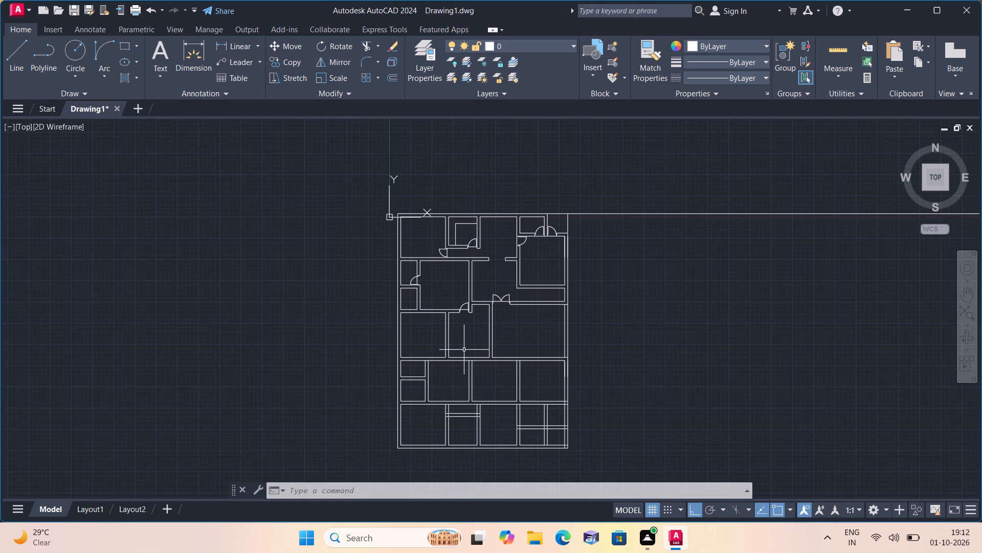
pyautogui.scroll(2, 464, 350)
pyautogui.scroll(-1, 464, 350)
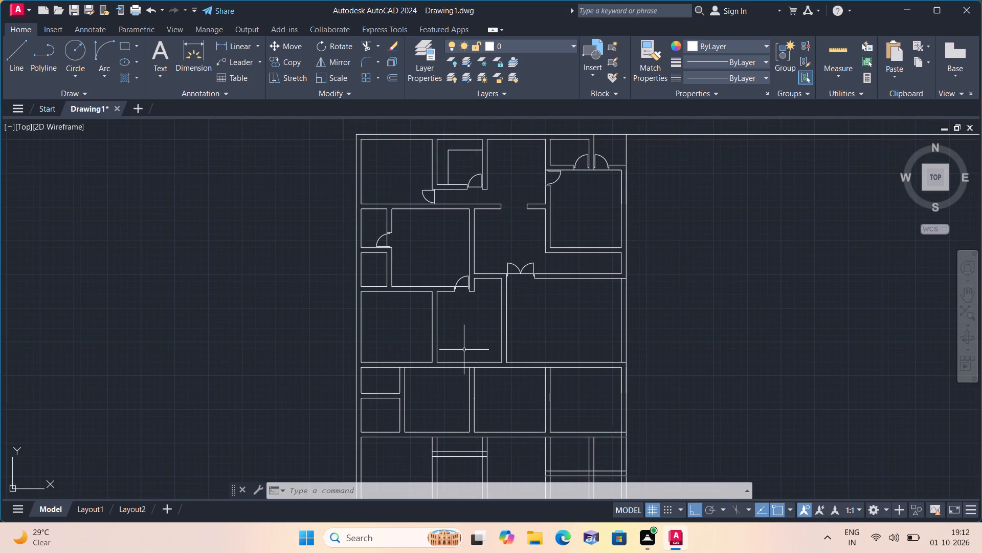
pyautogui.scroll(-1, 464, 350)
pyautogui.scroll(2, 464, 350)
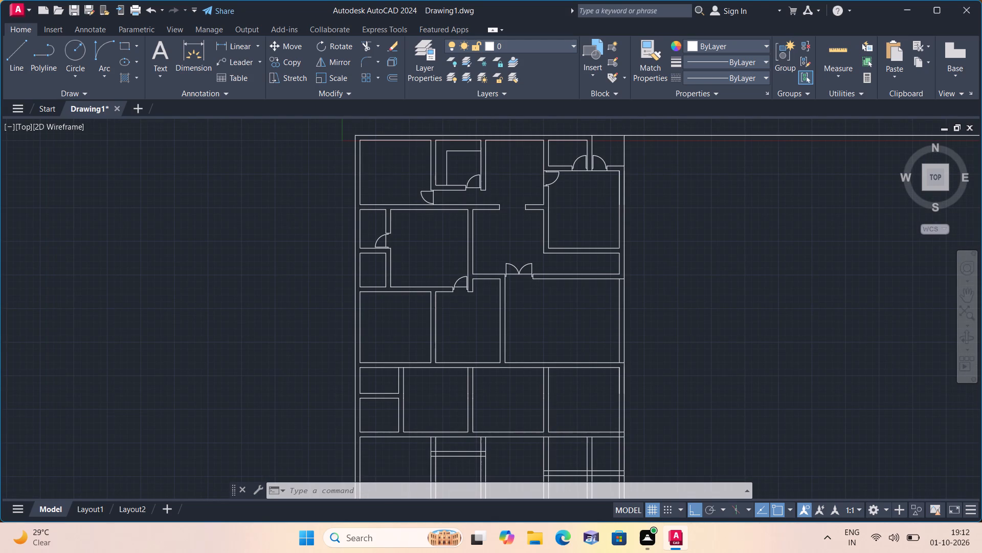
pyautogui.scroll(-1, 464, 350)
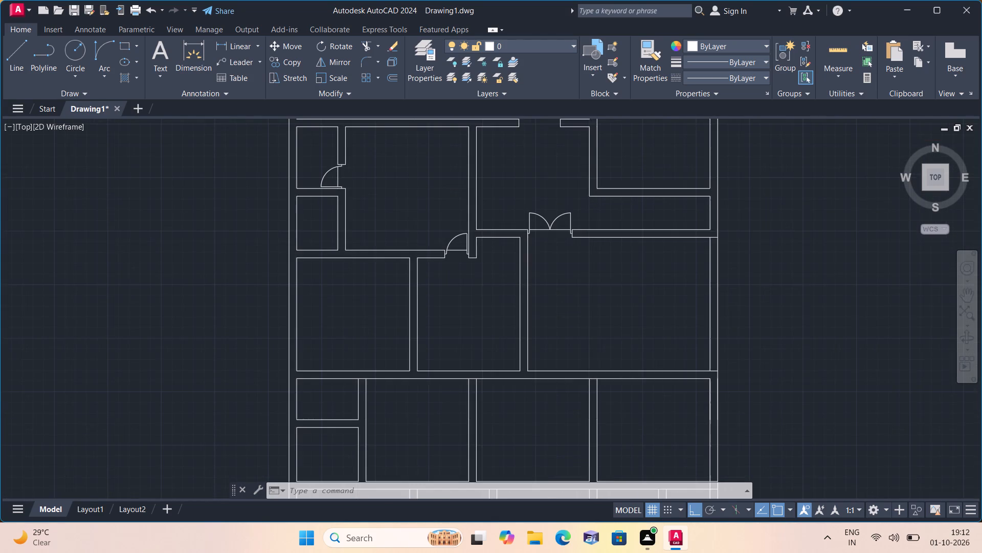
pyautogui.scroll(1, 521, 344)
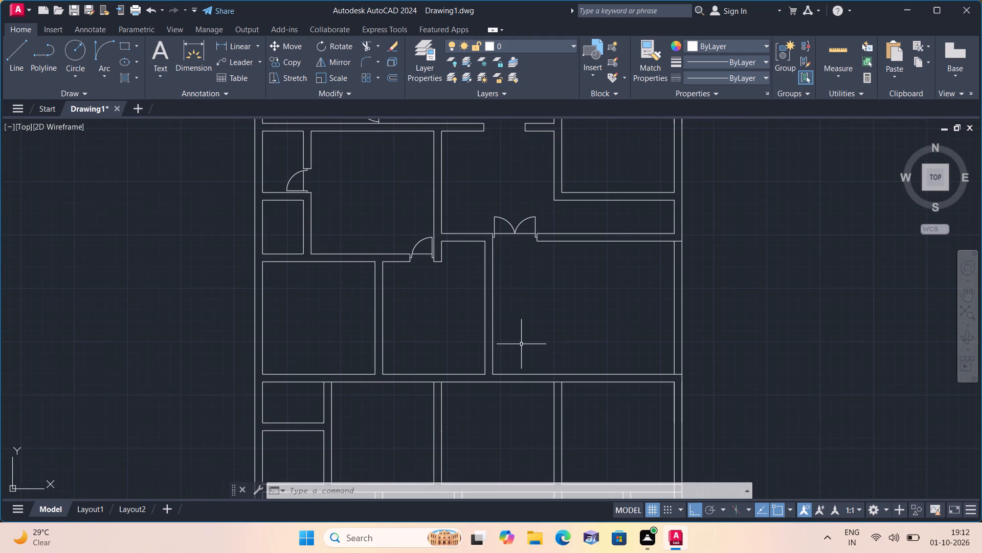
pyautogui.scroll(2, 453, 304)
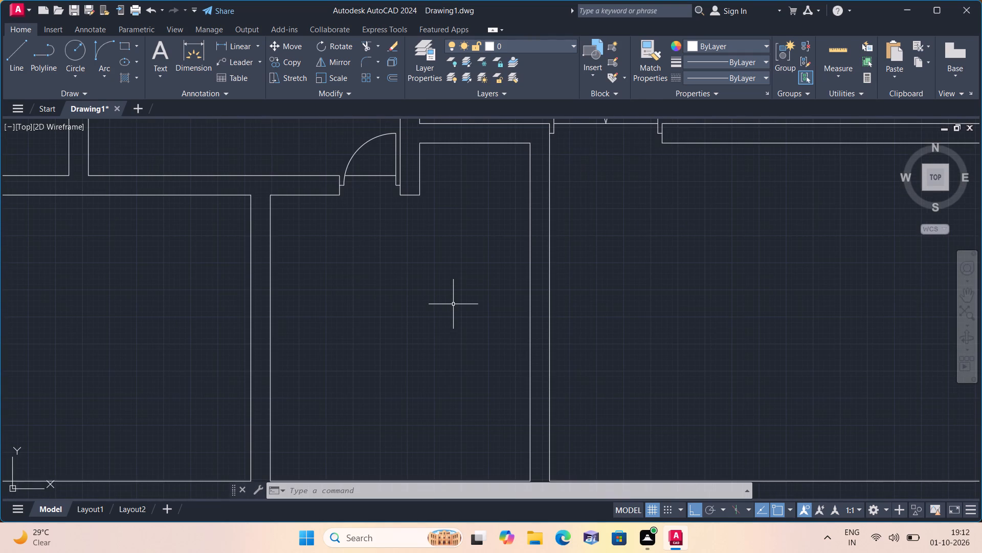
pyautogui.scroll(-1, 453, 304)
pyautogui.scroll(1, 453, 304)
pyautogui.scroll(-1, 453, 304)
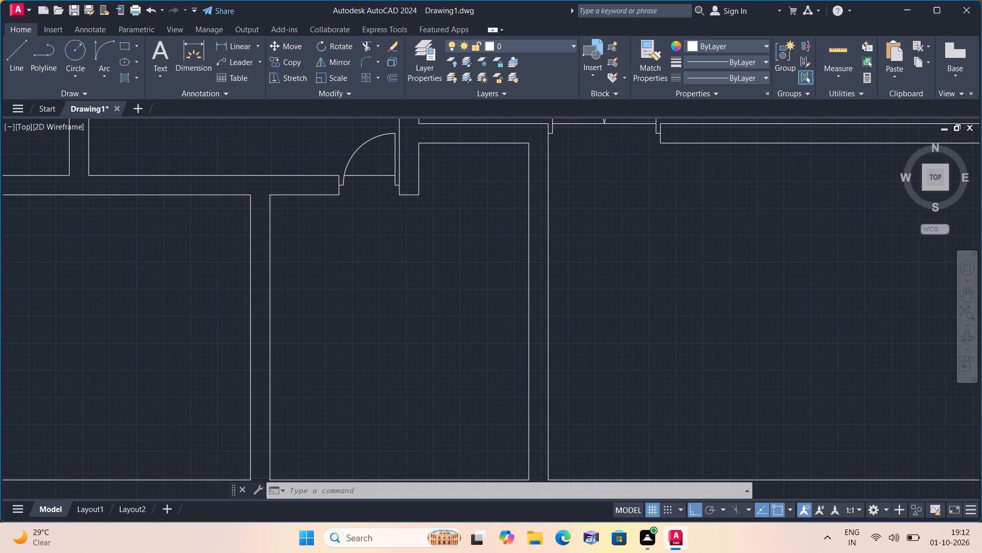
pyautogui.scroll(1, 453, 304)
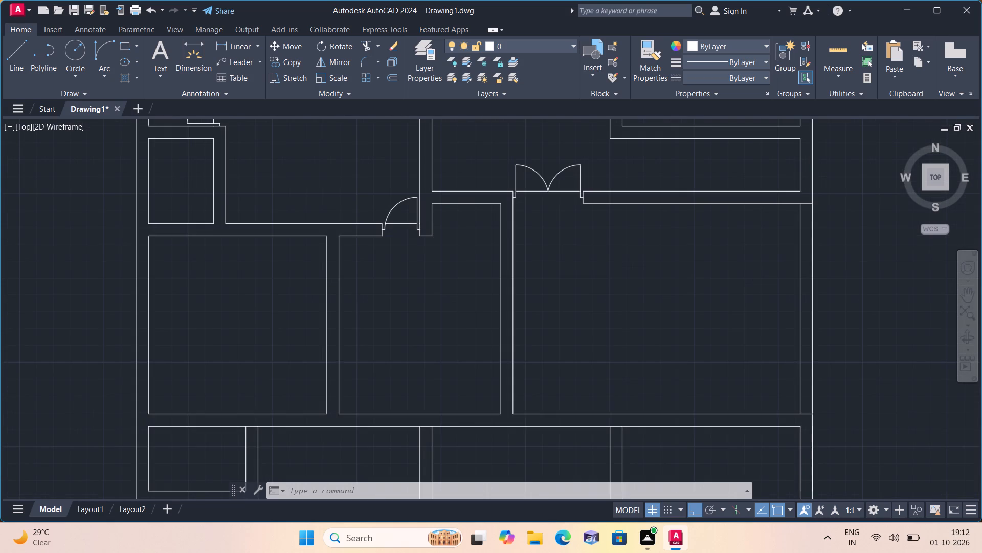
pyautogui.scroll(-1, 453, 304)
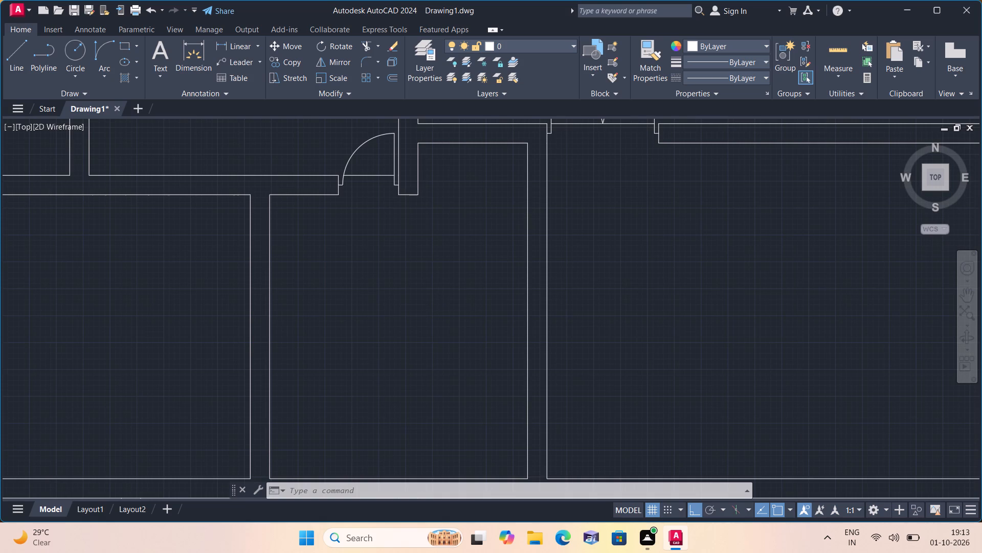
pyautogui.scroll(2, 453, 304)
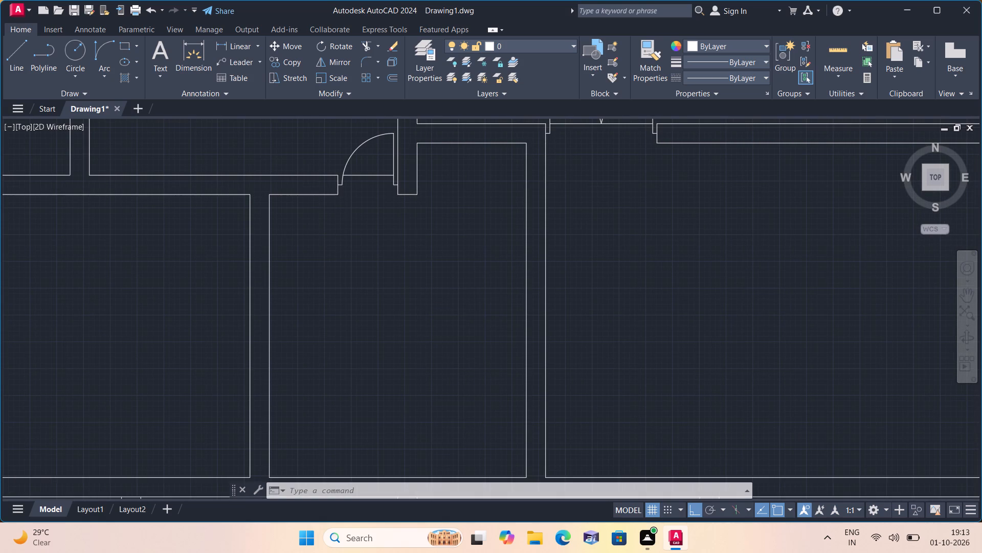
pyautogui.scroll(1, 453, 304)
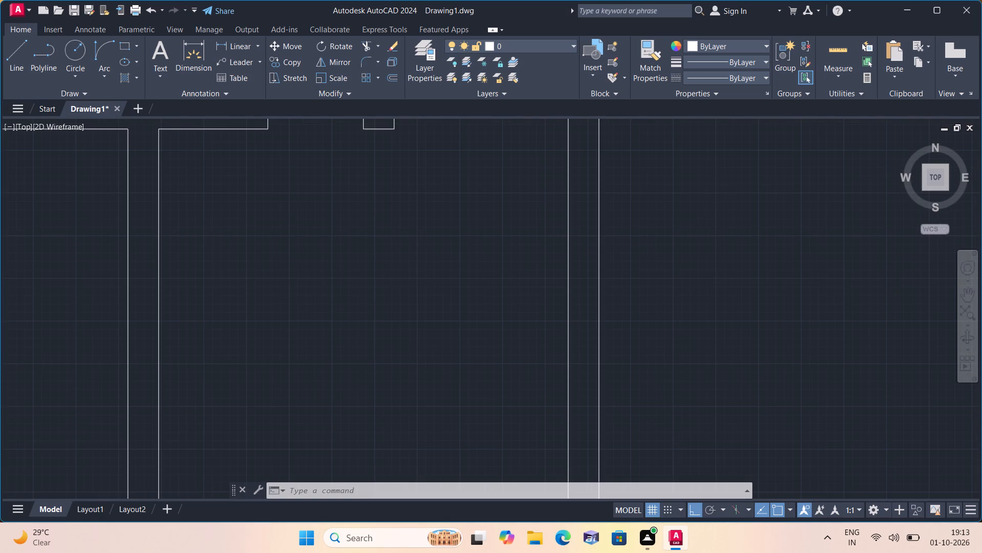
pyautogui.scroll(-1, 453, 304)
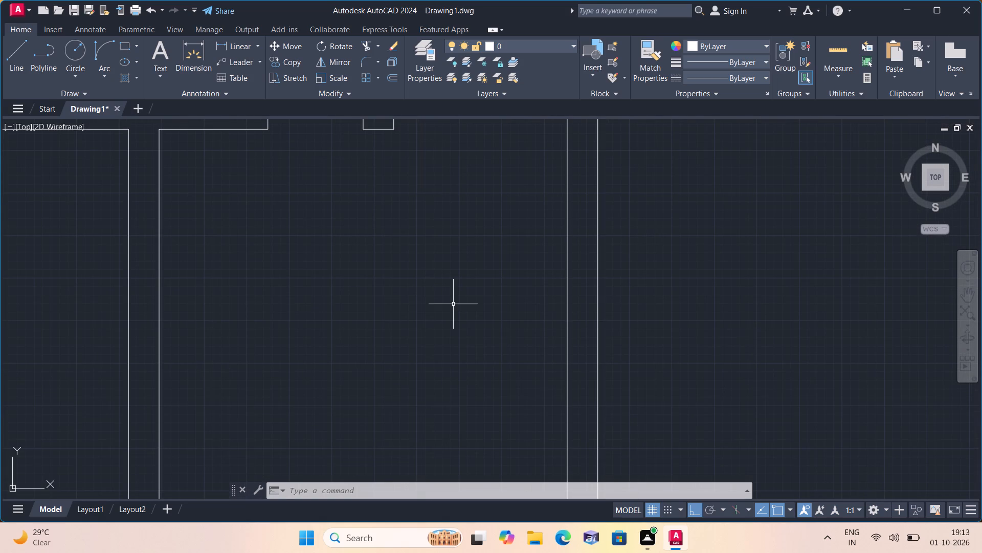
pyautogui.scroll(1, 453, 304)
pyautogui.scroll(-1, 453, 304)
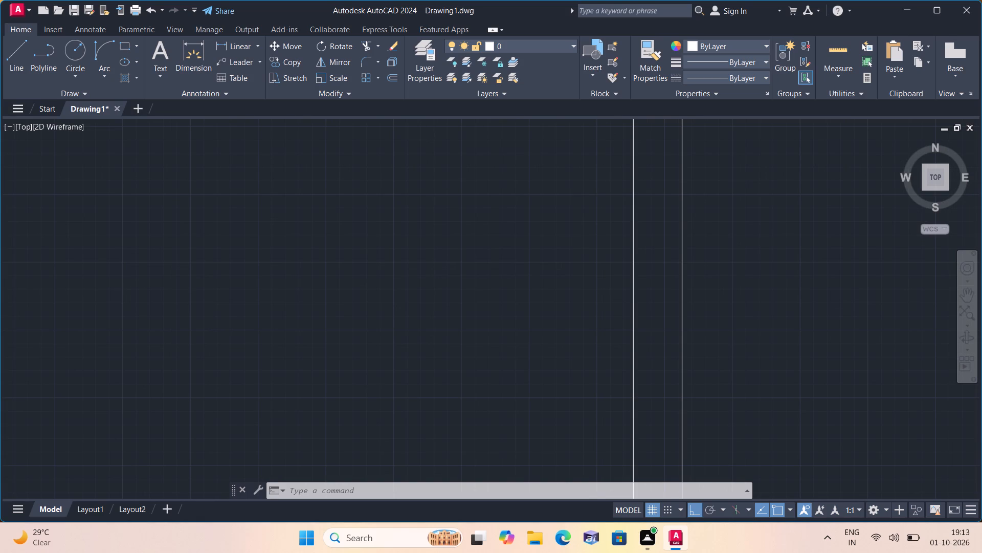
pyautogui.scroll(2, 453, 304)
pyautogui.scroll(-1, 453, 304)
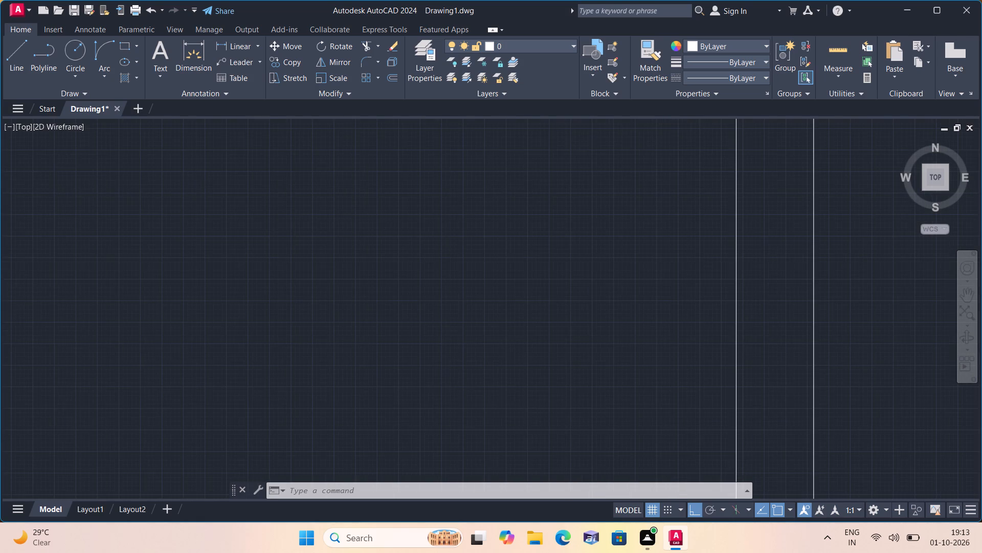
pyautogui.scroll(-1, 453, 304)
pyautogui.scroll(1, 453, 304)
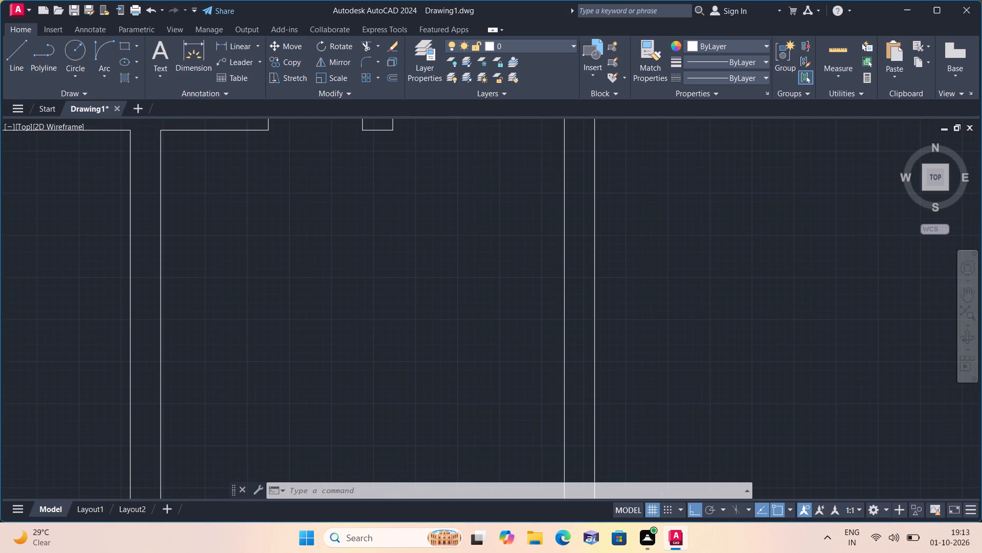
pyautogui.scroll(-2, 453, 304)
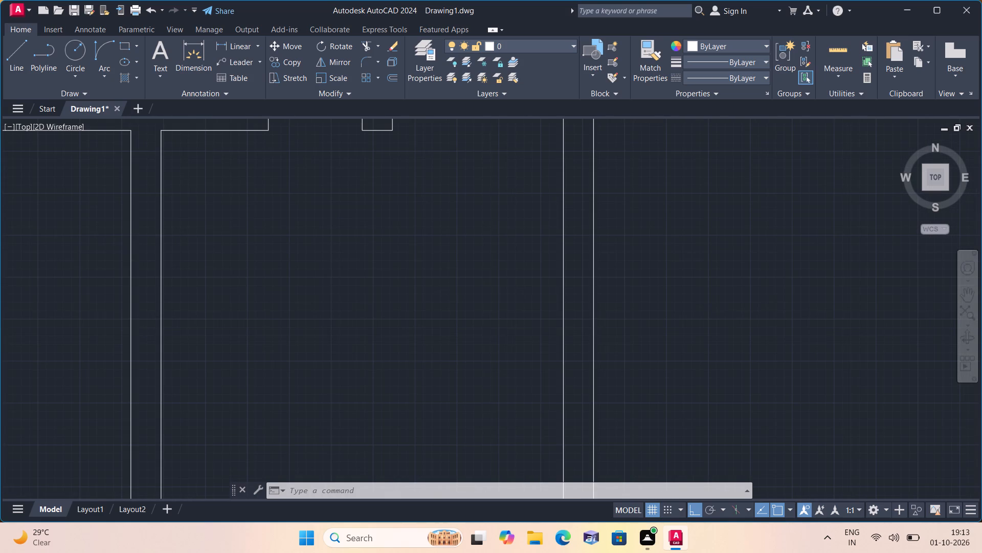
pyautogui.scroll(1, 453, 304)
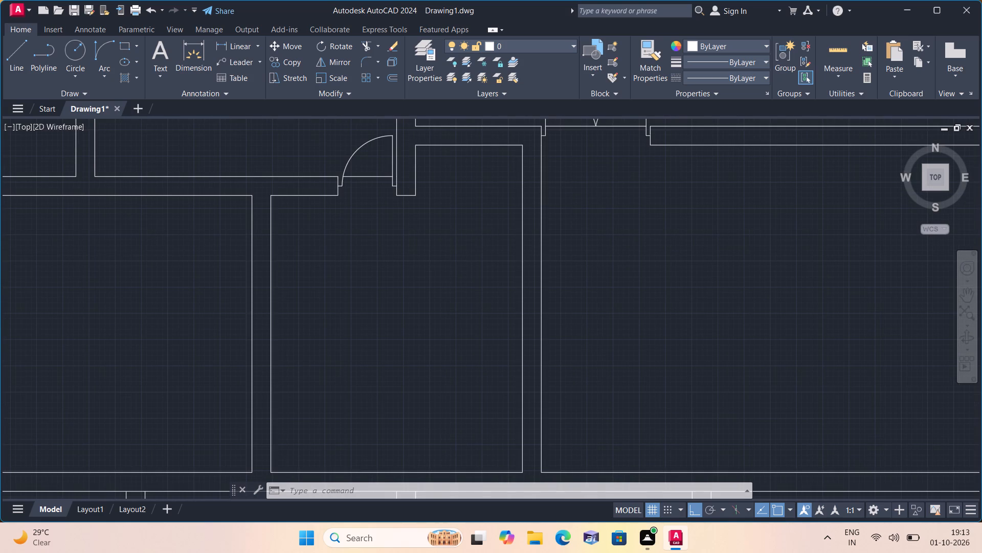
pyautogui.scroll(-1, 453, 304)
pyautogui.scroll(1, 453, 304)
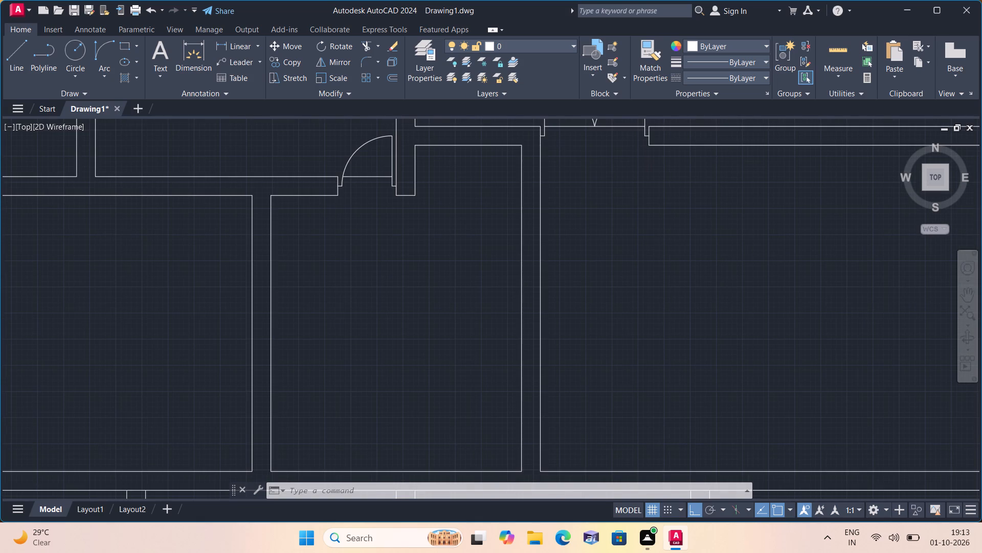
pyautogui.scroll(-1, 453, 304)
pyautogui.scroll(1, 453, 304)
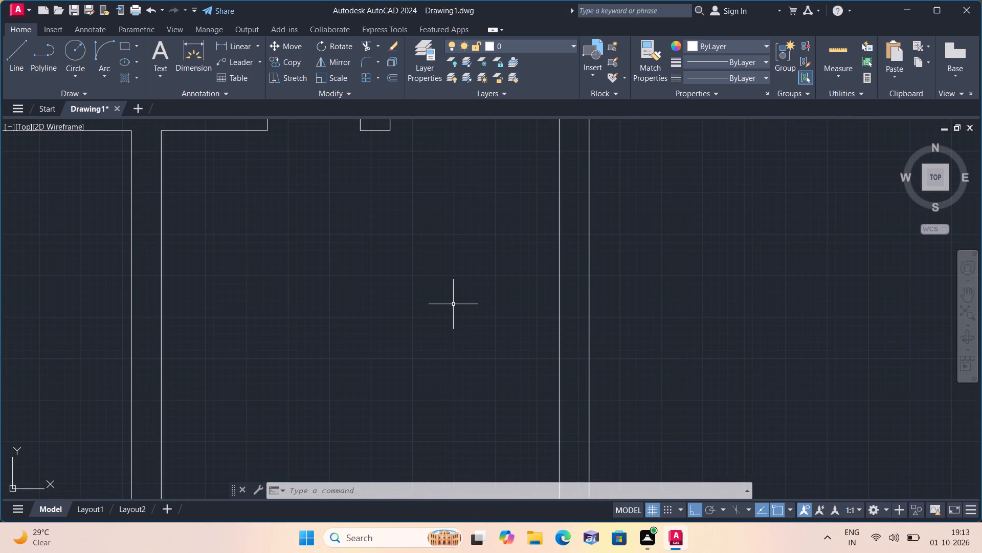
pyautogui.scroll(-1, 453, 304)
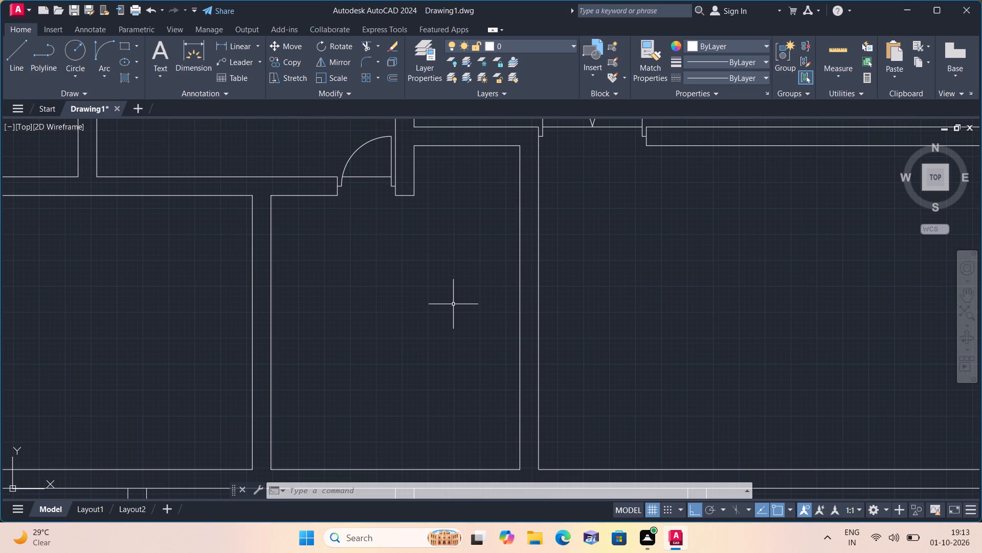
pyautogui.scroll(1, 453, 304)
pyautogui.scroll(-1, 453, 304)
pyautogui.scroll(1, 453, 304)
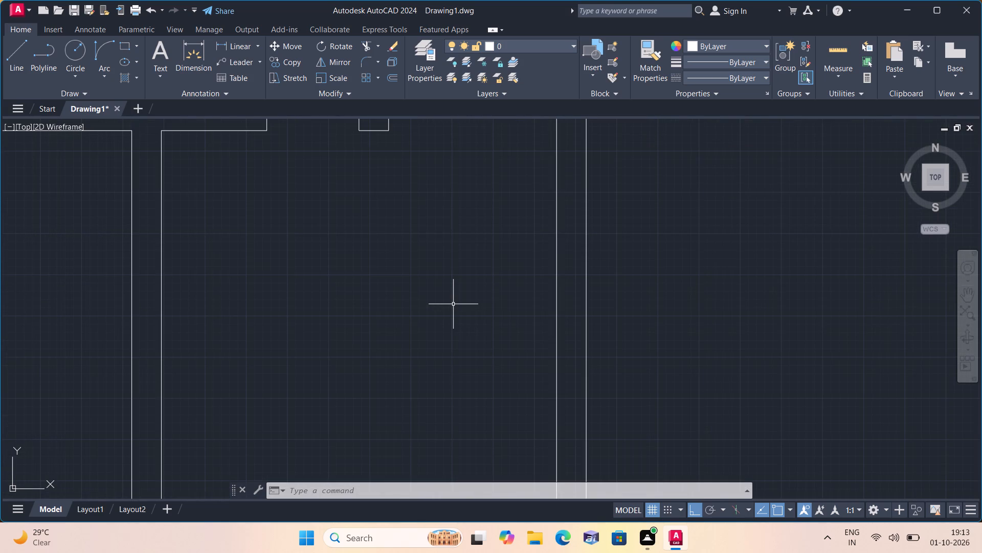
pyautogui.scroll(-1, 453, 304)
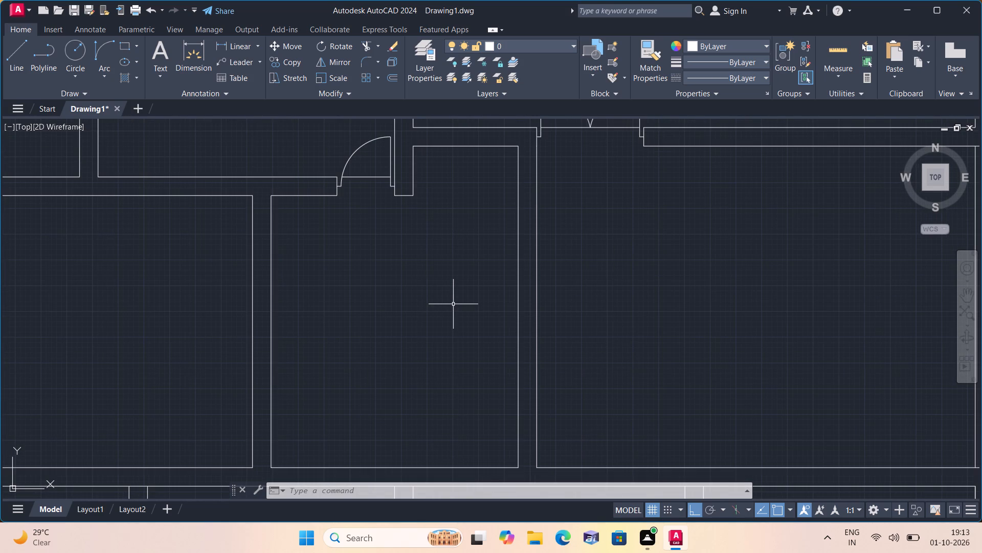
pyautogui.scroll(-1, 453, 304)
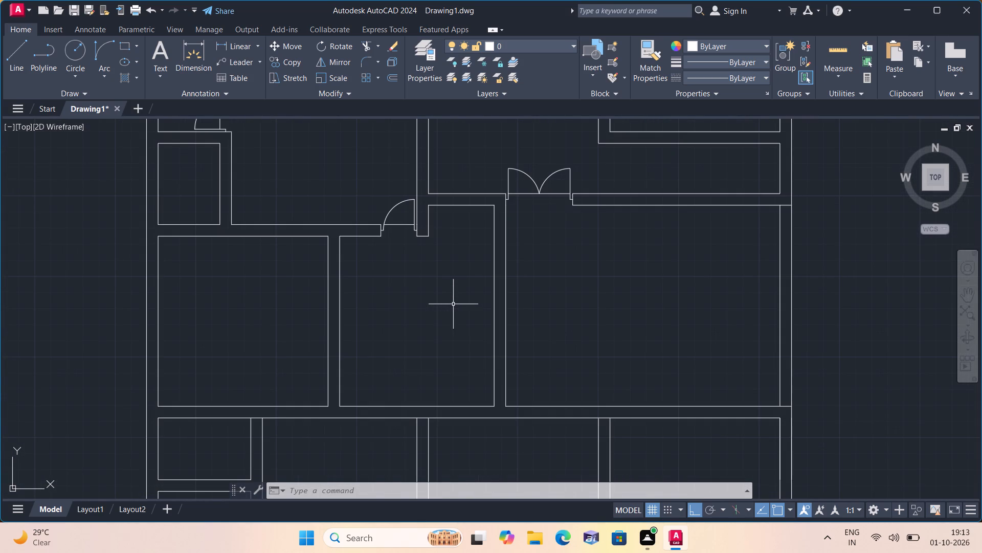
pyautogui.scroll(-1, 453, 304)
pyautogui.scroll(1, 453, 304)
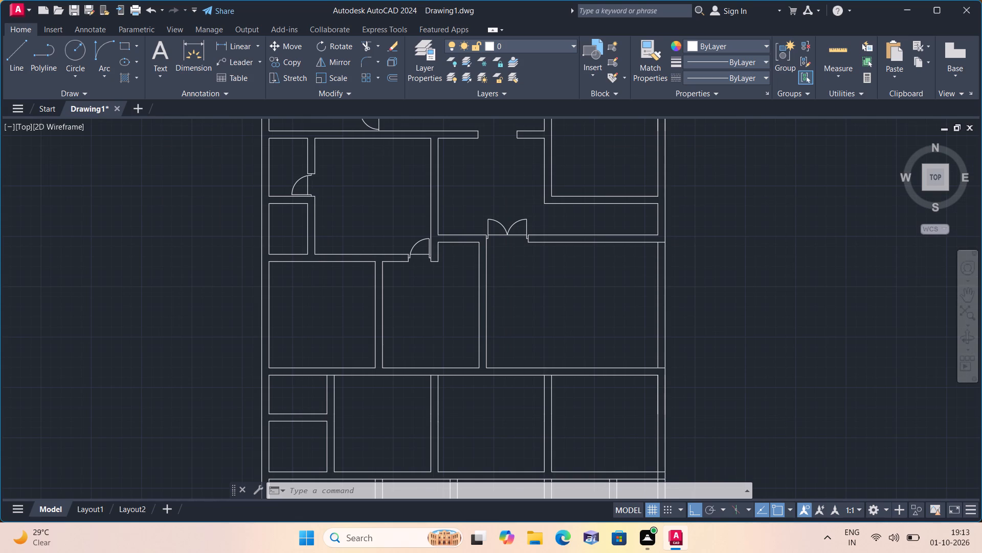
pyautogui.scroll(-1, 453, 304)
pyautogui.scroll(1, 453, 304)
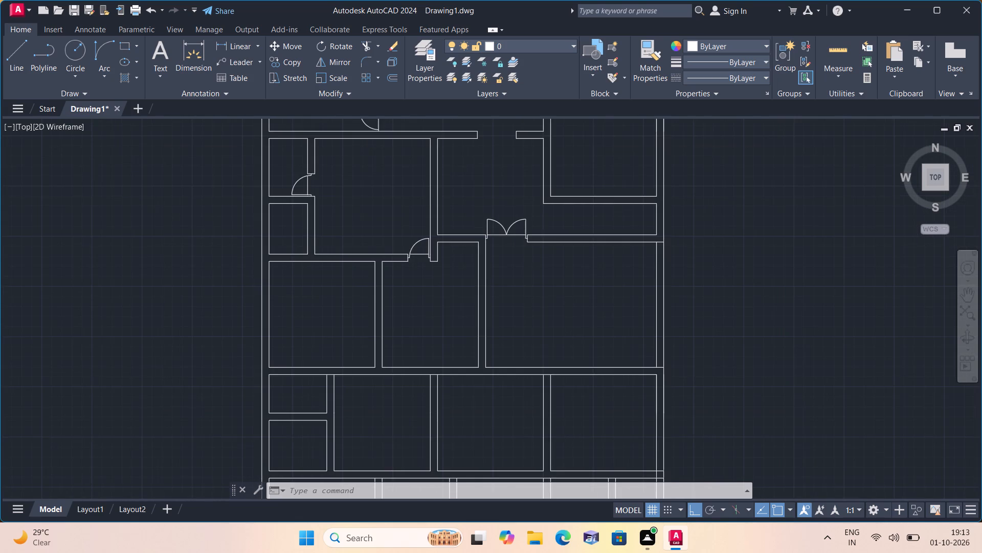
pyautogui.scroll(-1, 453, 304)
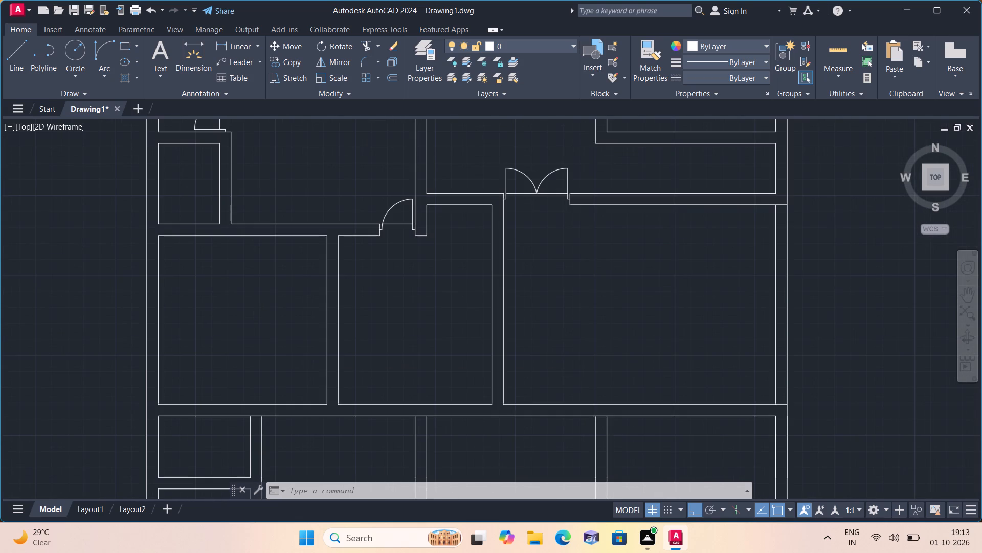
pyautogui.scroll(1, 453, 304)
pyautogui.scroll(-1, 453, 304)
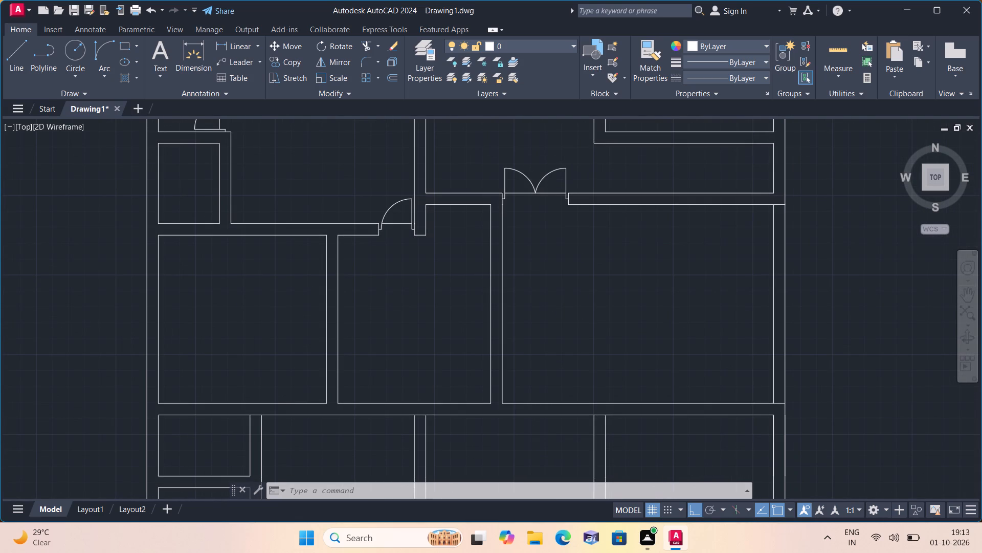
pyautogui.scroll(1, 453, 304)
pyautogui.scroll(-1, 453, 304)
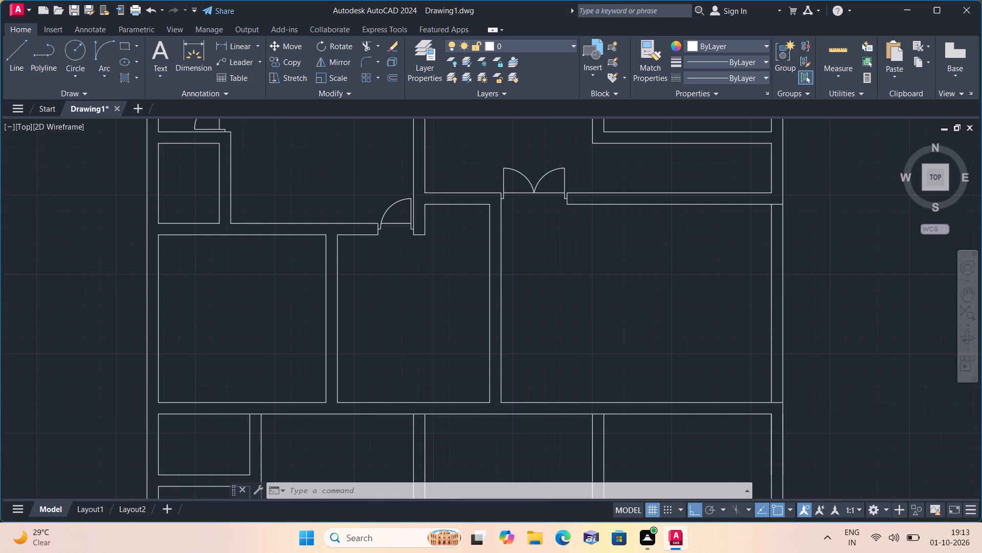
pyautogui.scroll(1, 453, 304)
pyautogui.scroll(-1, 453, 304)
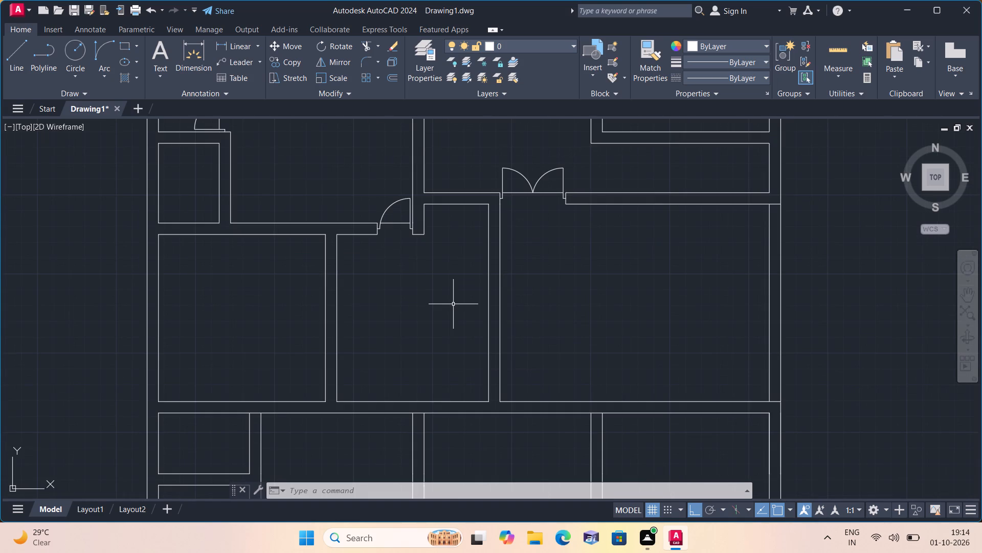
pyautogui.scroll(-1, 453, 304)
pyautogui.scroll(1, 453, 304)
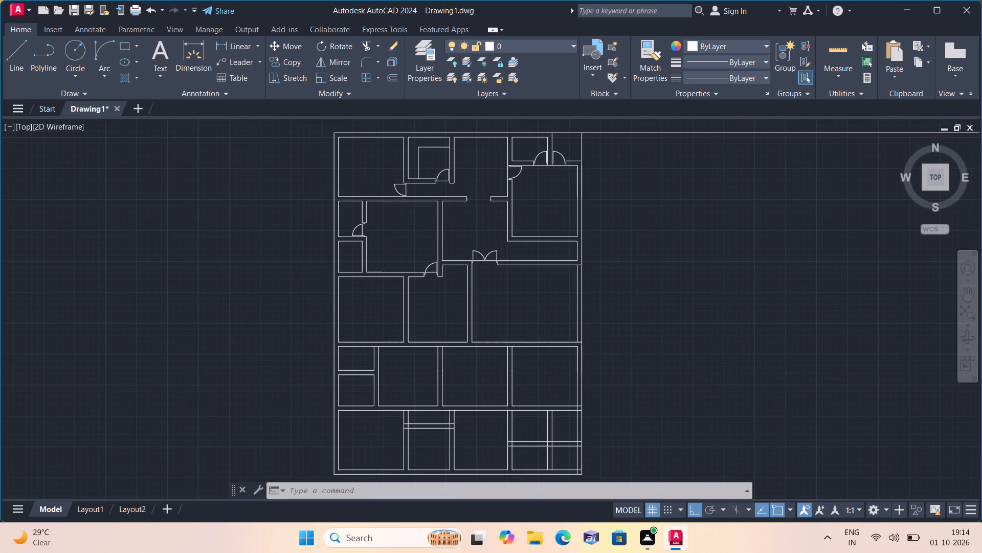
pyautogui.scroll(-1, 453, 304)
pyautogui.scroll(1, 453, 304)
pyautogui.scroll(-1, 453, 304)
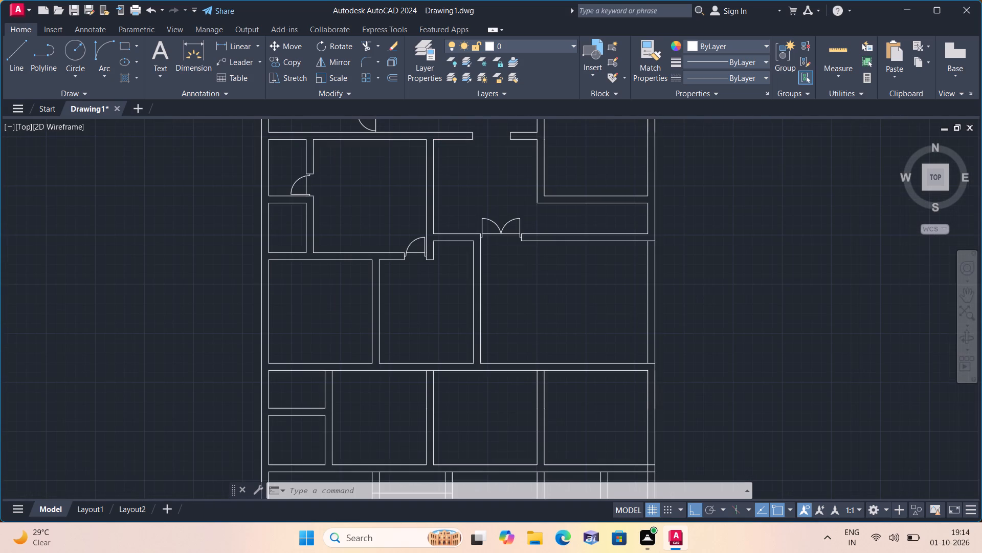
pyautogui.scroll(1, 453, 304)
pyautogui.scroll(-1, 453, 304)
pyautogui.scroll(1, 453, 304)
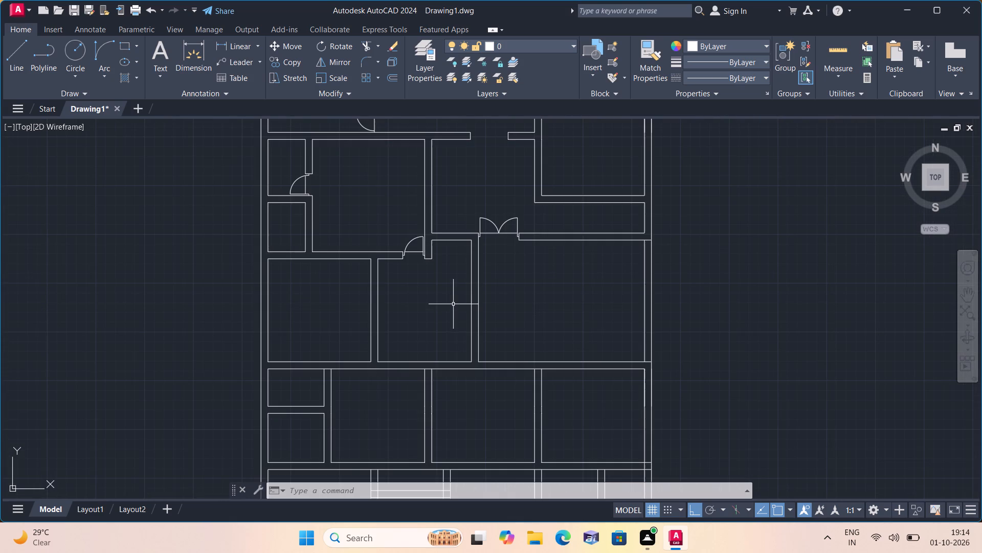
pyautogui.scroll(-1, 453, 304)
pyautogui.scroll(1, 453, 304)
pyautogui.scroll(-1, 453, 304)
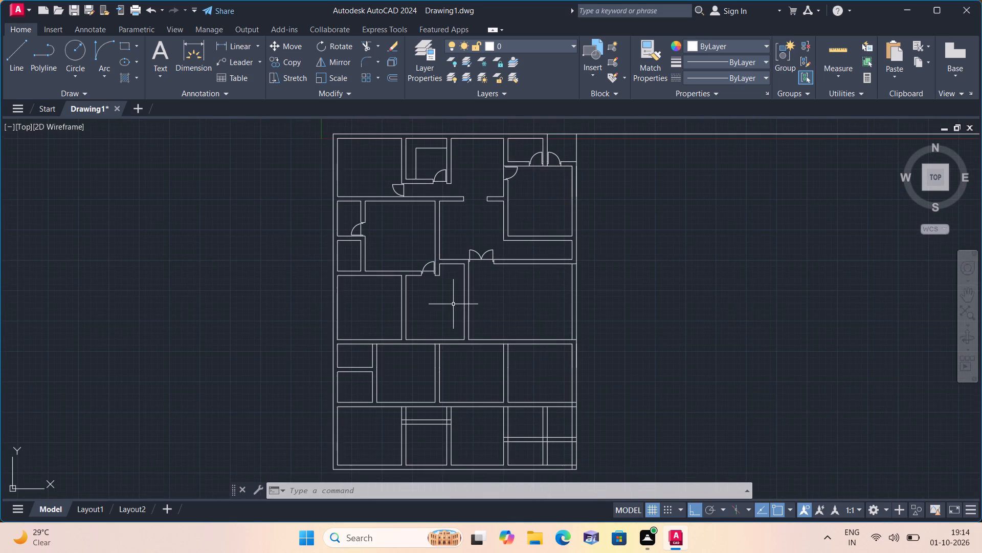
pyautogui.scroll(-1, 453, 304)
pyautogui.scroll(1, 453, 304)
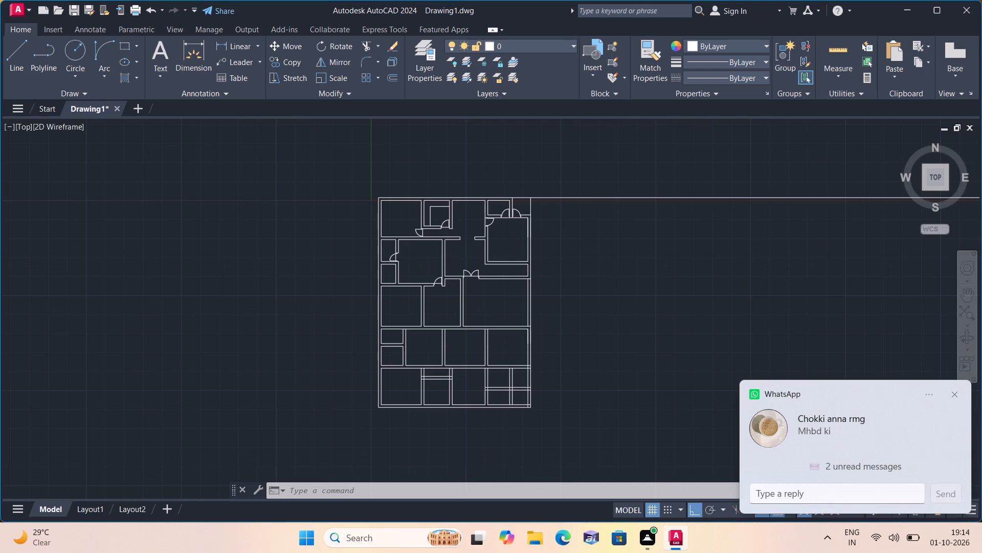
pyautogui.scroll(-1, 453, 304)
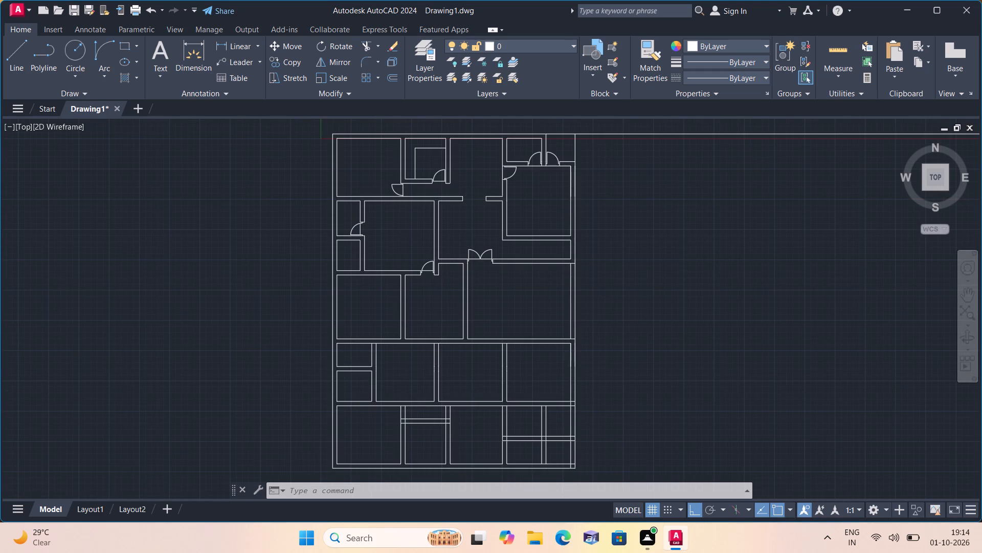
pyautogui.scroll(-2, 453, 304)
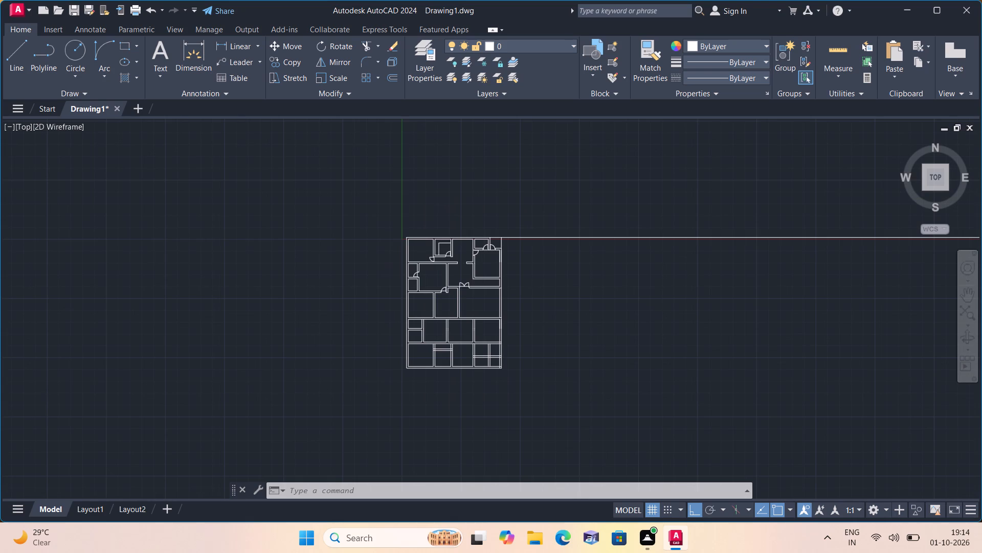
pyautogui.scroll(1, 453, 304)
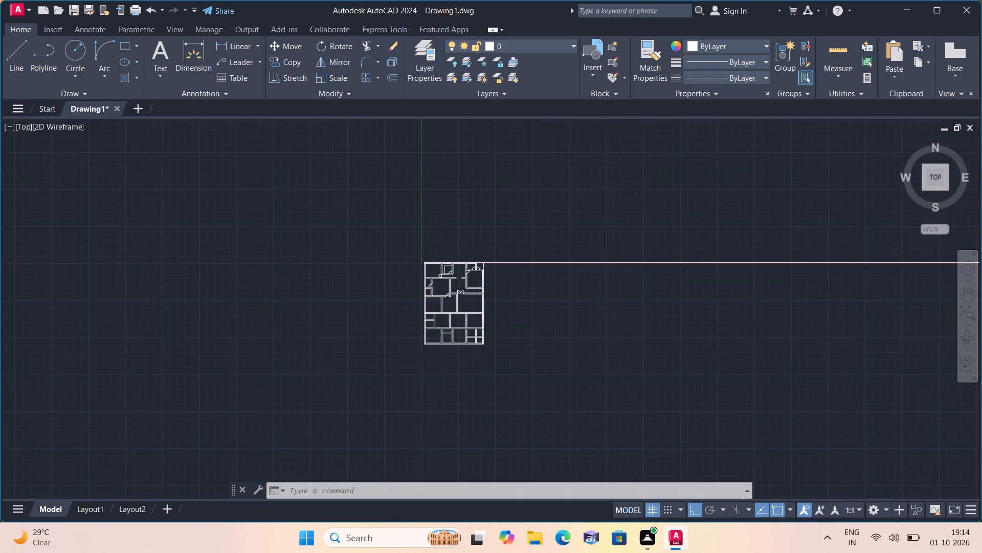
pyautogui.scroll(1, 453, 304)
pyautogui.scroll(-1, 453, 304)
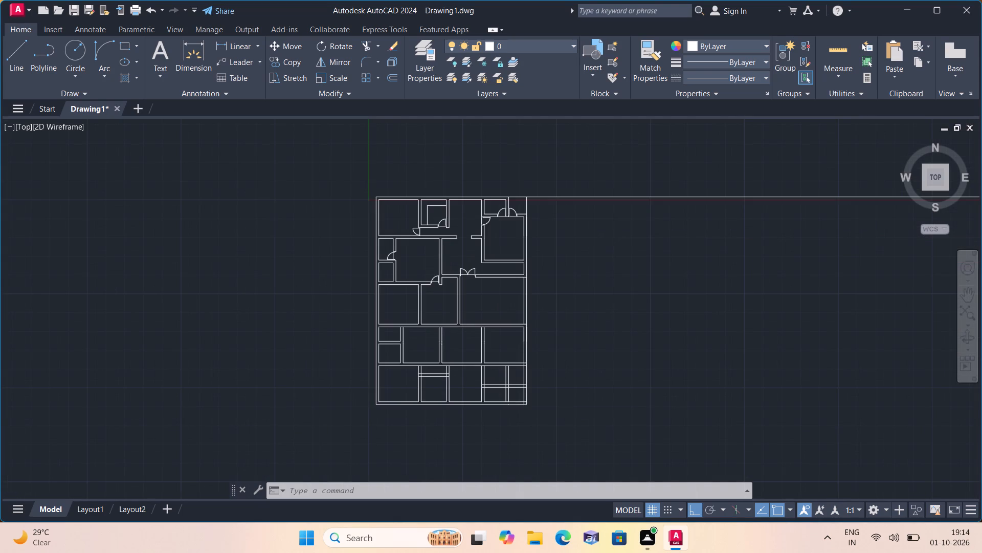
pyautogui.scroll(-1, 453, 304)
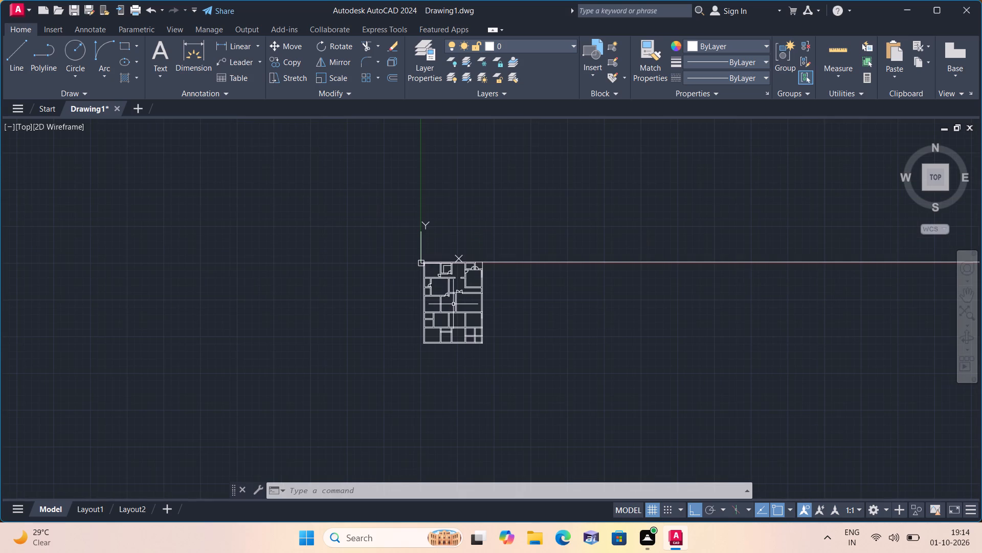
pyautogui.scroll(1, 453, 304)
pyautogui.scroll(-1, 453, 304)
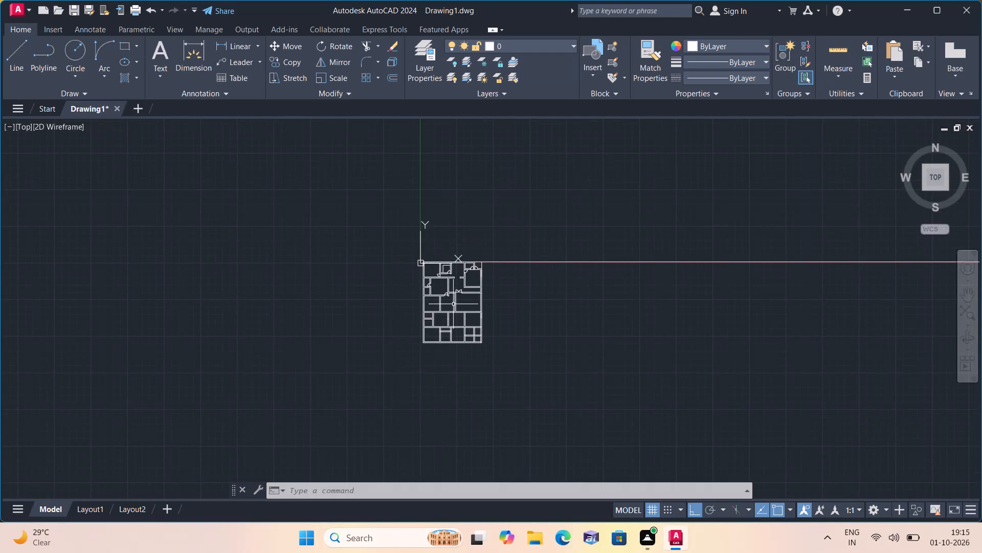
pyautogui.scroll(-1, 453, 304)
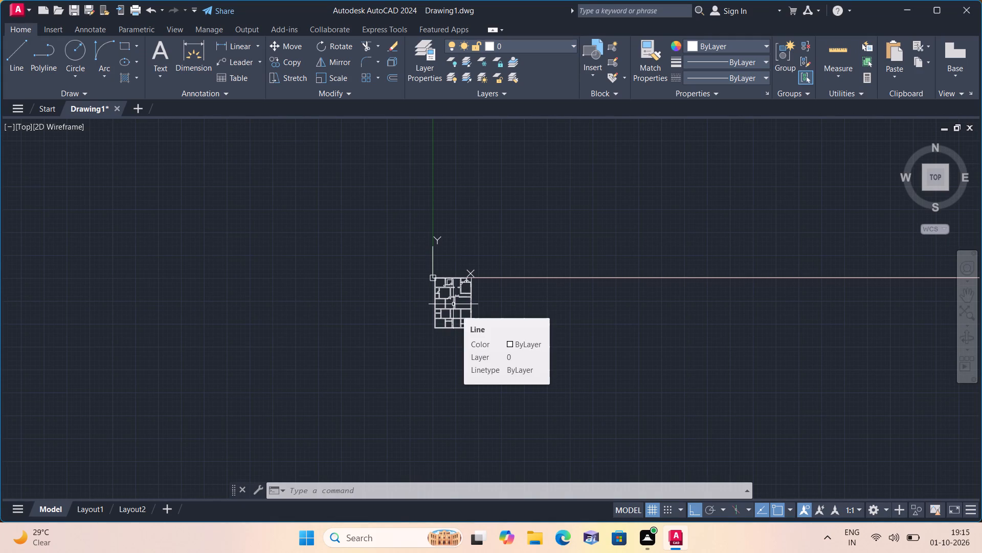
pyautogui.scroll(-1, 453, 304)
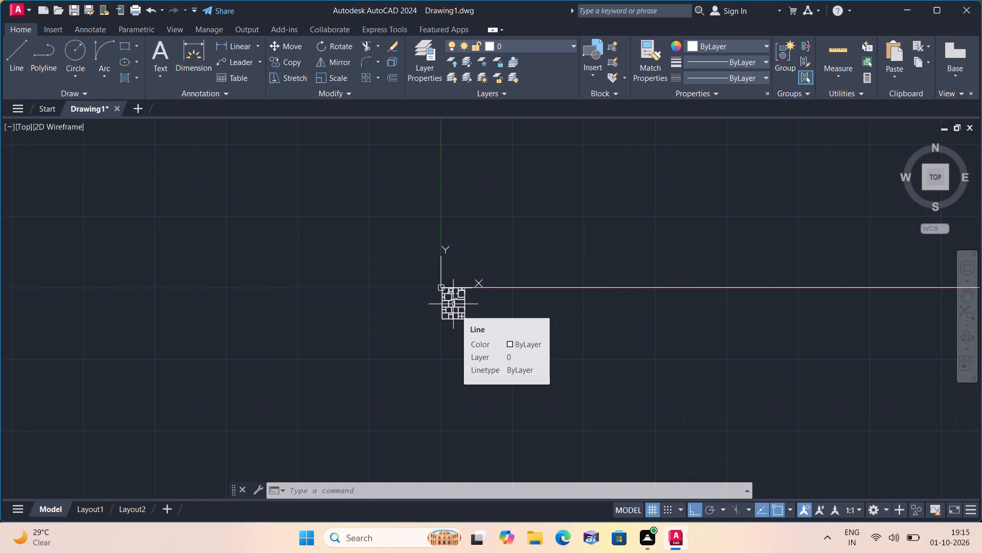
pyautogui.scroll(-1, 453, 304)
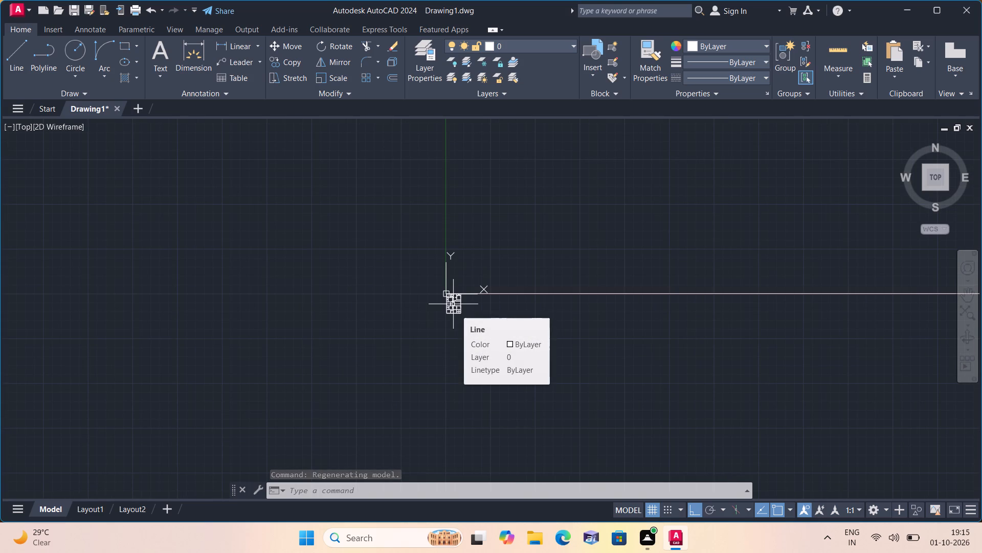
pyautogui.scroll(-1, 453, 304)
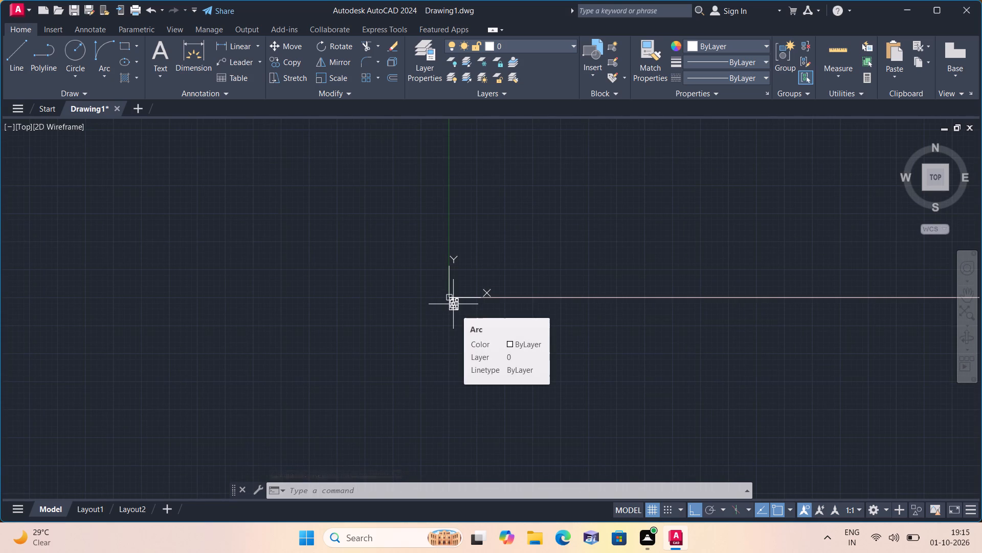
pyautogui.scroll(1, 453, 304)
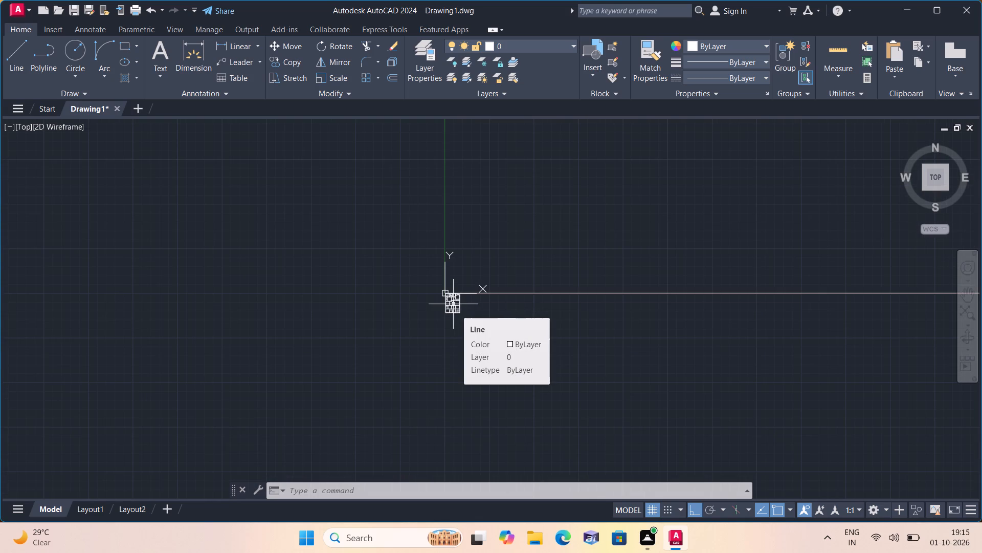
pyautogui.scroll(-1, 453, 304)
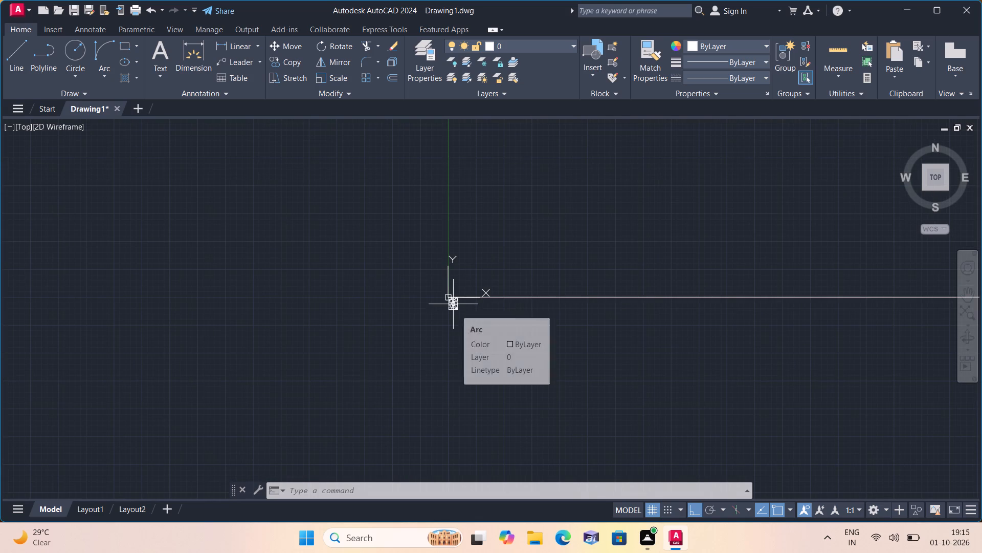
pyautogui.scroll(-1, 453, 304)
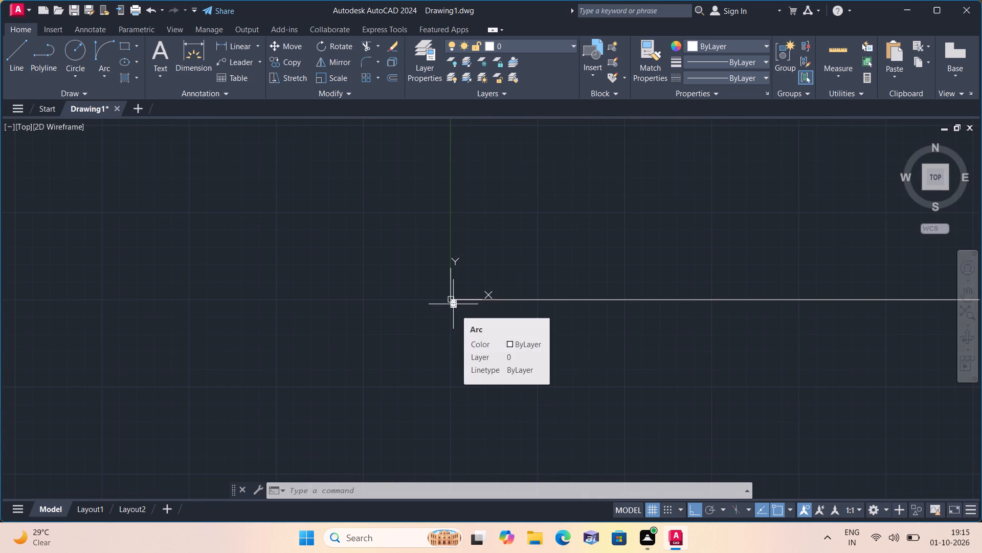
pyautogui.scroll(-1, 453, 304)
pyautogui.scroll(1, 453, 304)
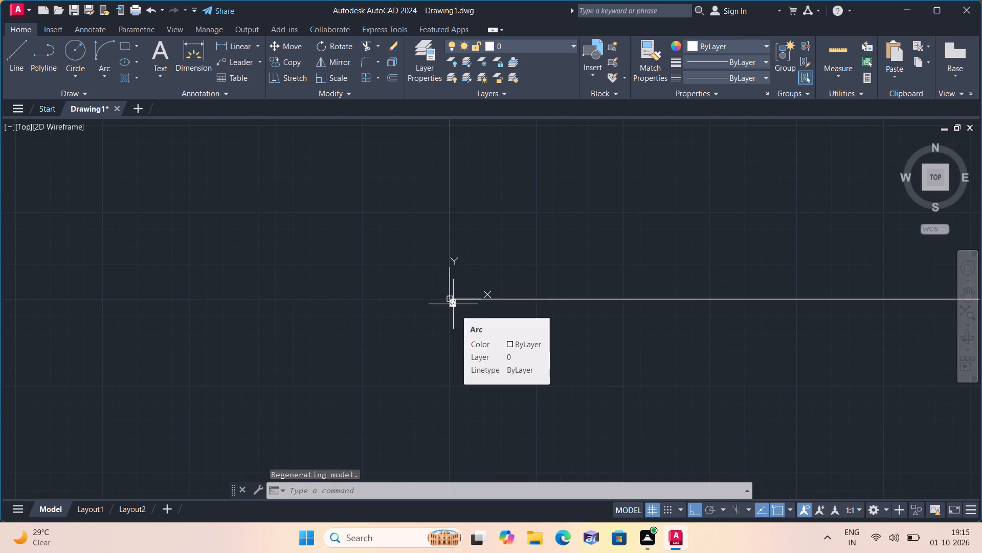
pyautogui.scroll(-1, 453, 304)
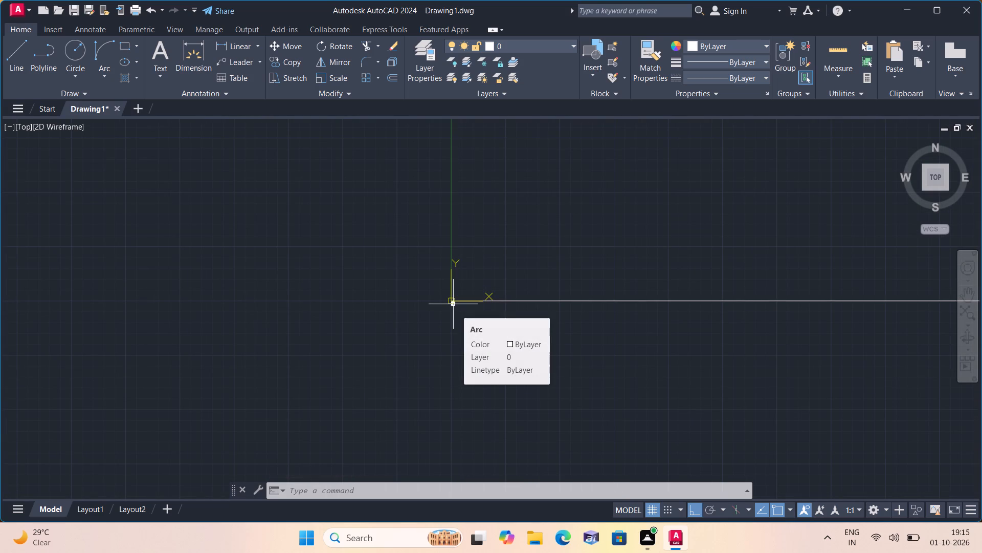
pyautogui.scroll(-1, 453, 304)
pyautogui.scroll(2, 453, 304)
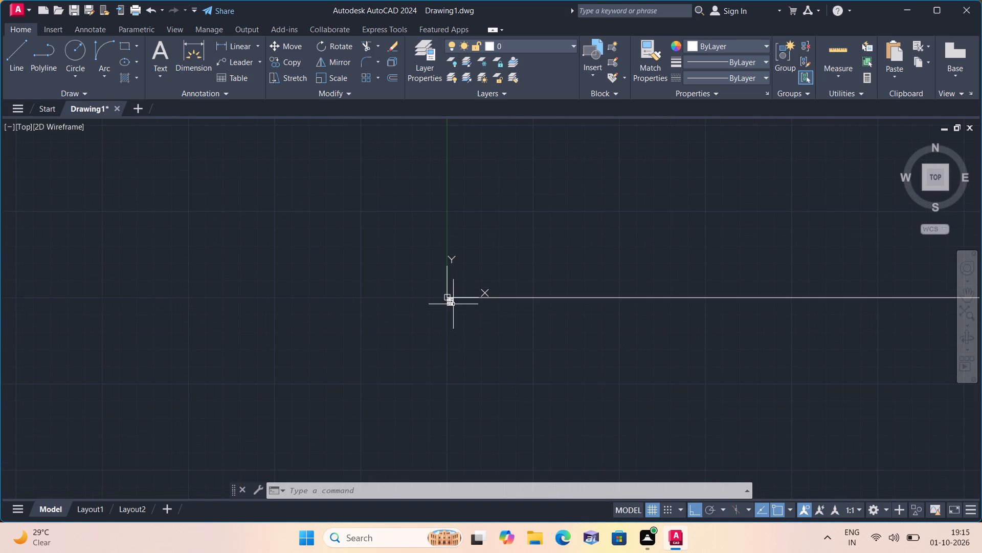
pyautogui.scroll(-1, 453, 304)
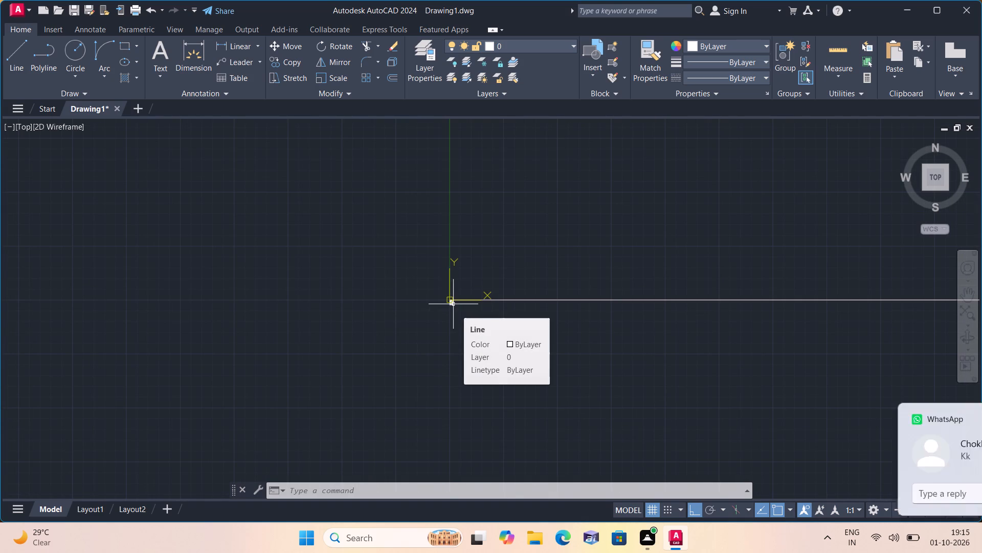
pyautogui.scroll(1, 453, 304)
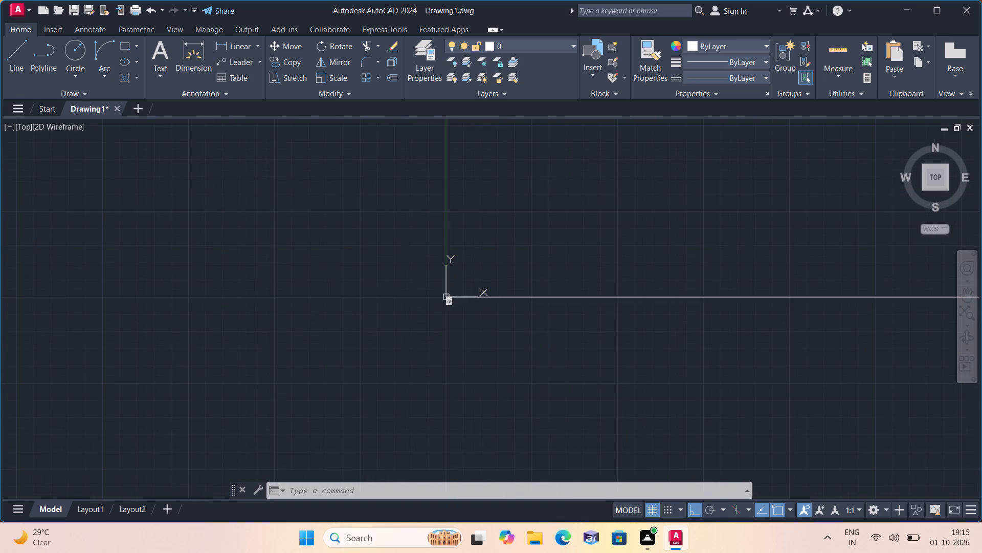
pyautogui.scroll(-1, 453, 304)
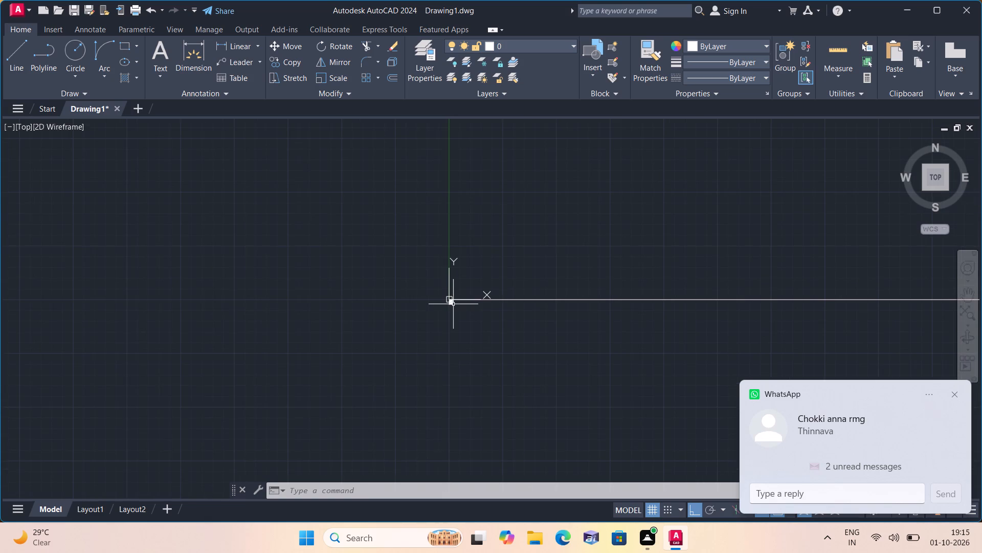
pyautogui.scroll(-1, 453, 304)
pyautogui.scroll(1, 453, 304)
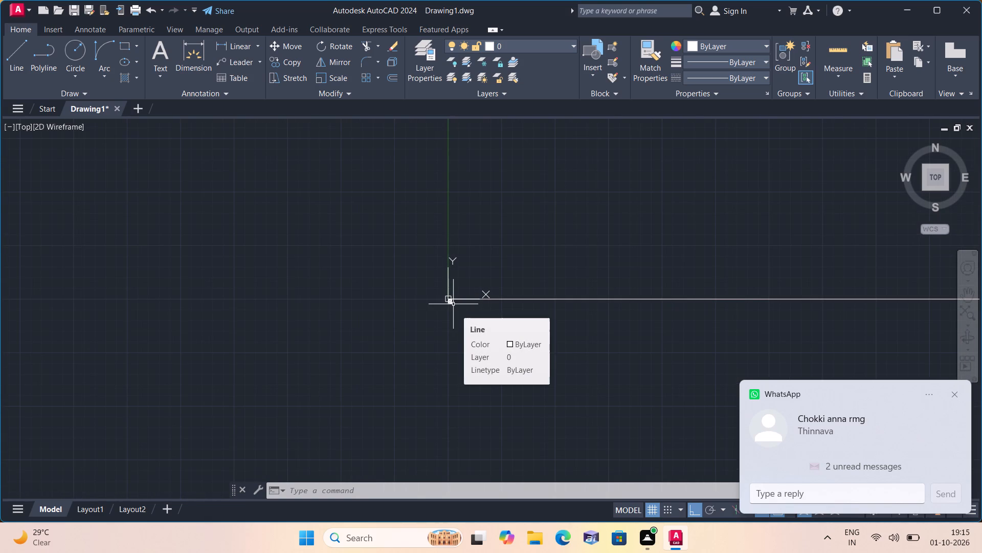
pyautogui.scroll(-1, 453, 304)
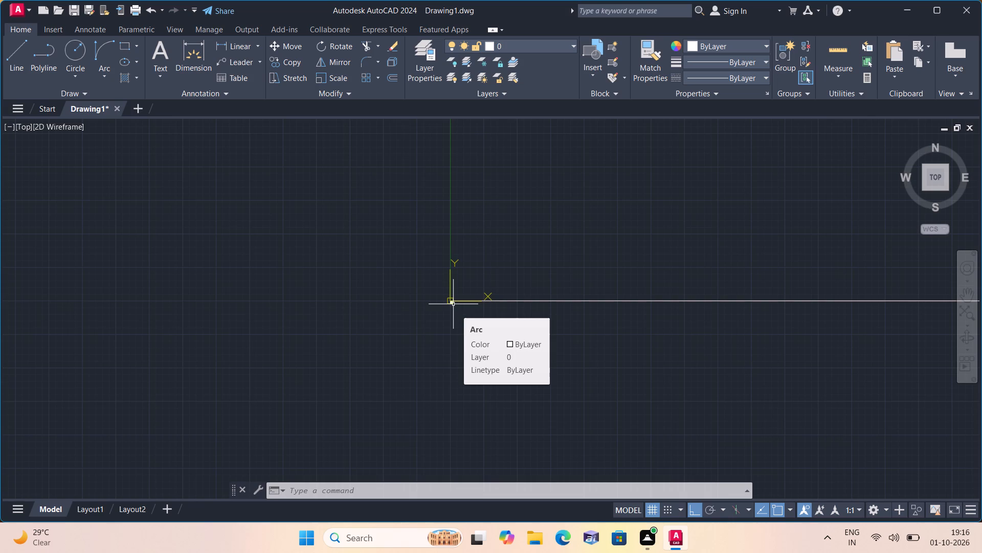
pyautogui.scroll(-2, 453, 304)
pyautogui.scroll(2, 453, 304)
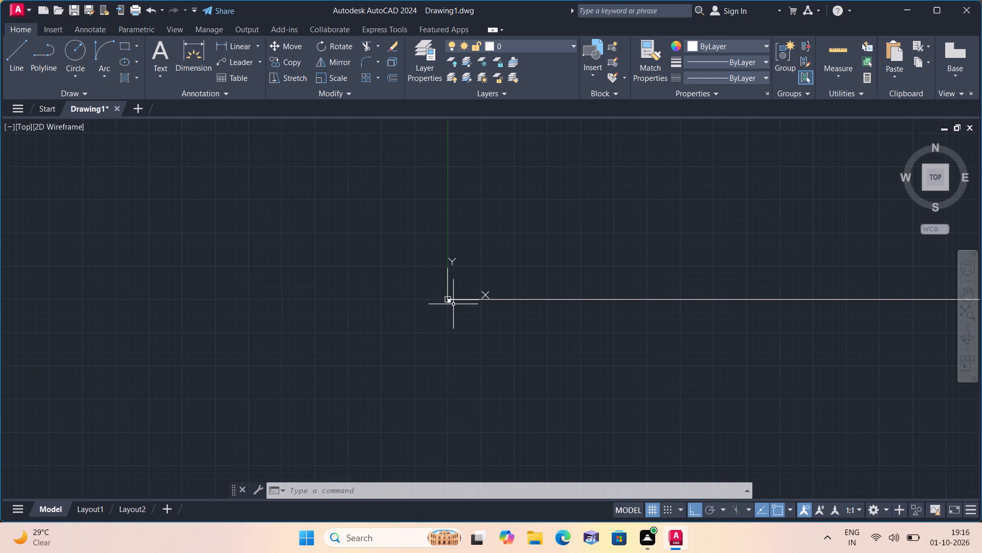
# Draw a line closing the lower end of the vertical wall between the left and middle rooms below the single door.
pyautogui.scroll(3, 476, 297)
pyautogui.scroll(4, 371, 318)
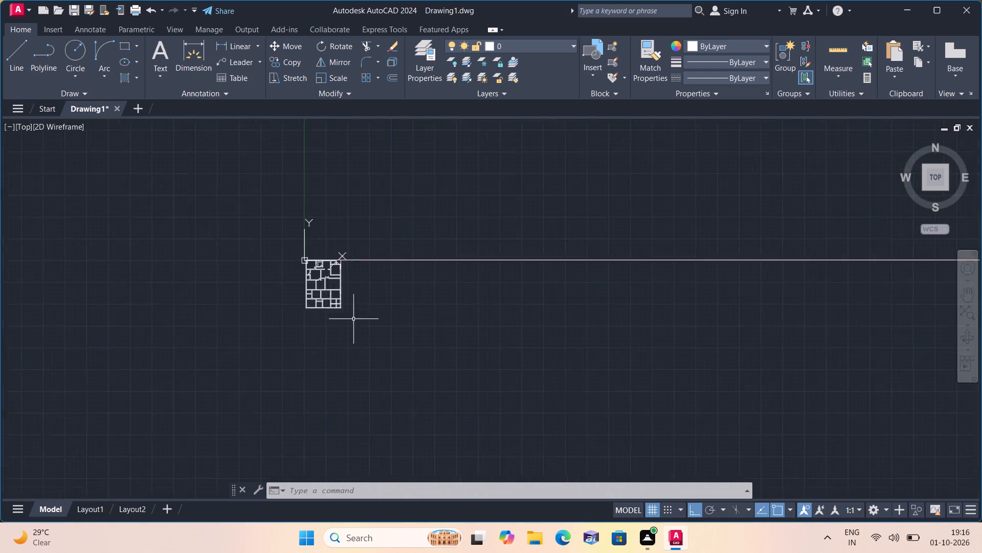
pyautogui.scroll(3, 306, 325)
pyautogui.moveTo(300, 304); pyautogui.dragTo(544, 402, button='middle')
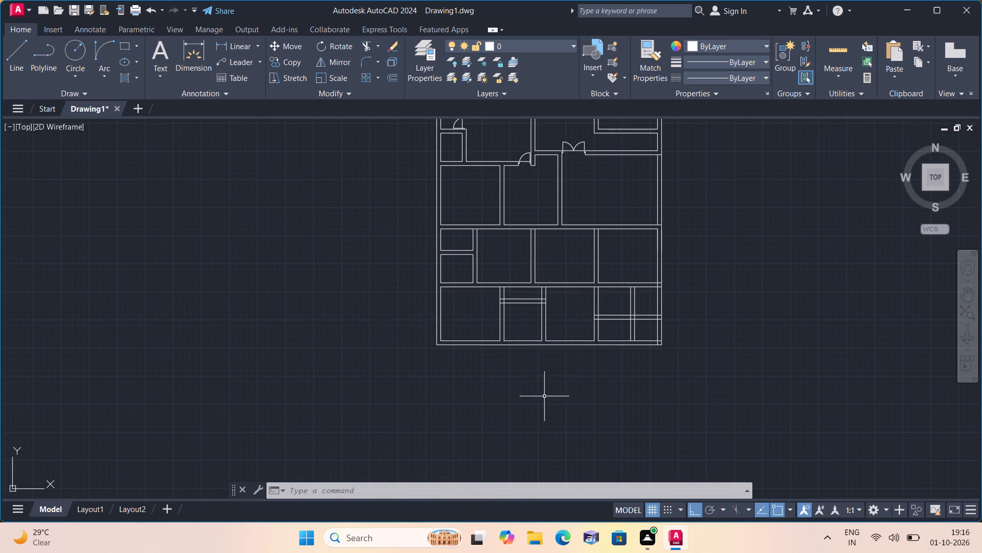
pyautogui.moveTo(512, 277); pyautogui.dragTo(551, 371, button='middle')
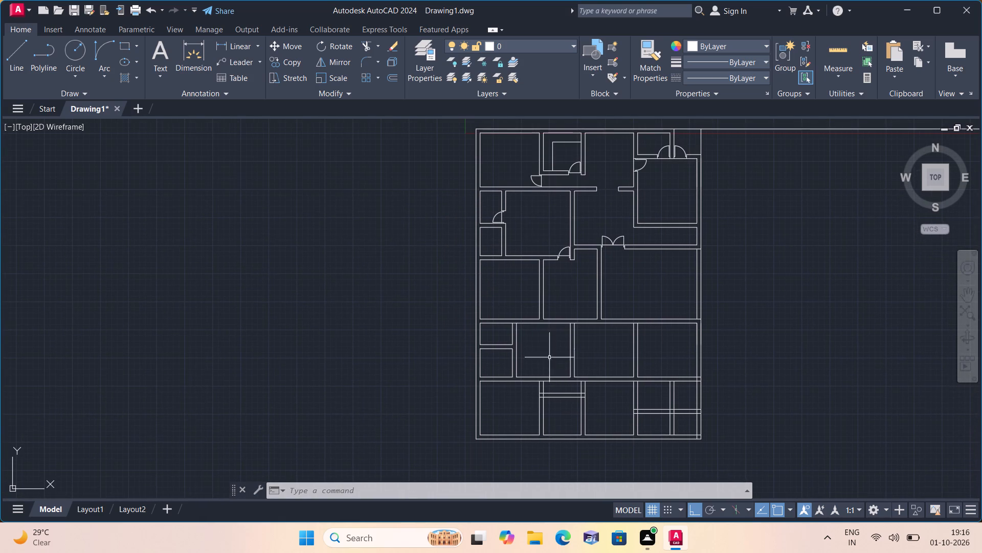
pyautogui.scroll(2, 548, 317)
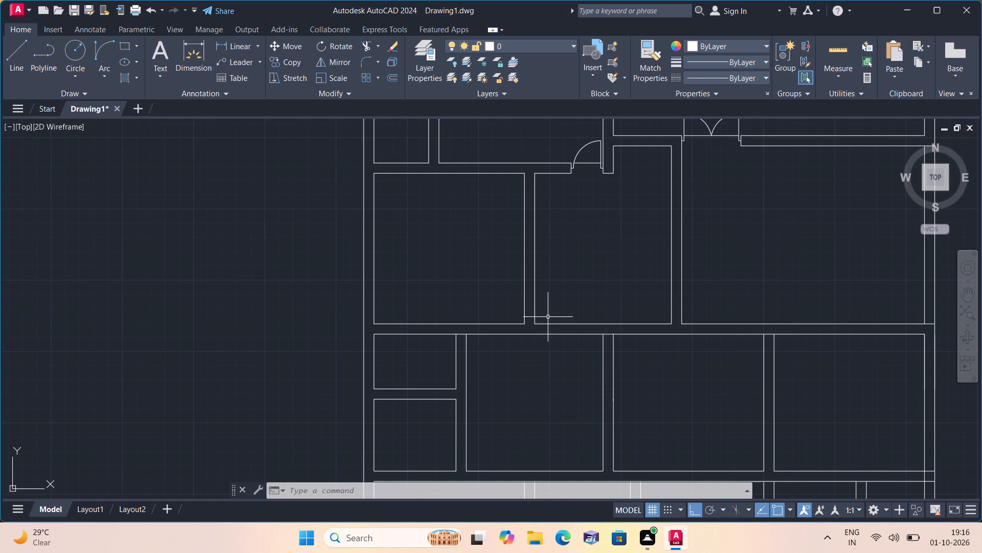
pyautogui.scroll(-1, 548, 317)
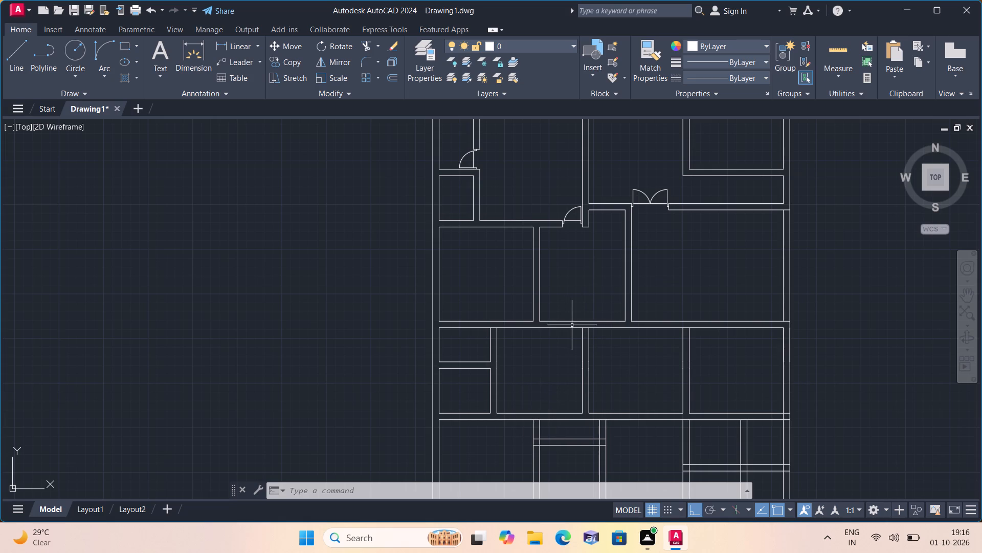
pyautogui.scroll(2, 574, 303)
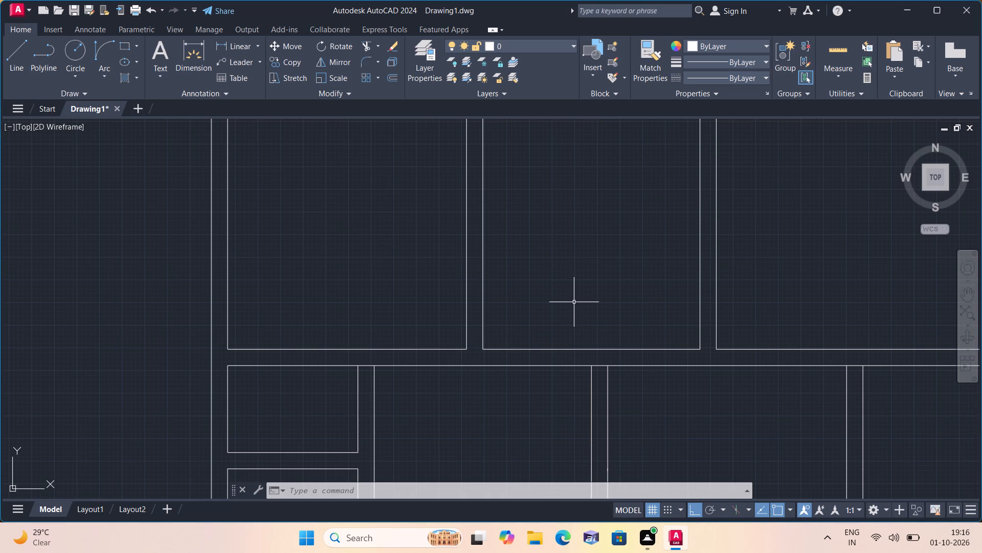
pyautogui.scroll(-1, 574, 302)
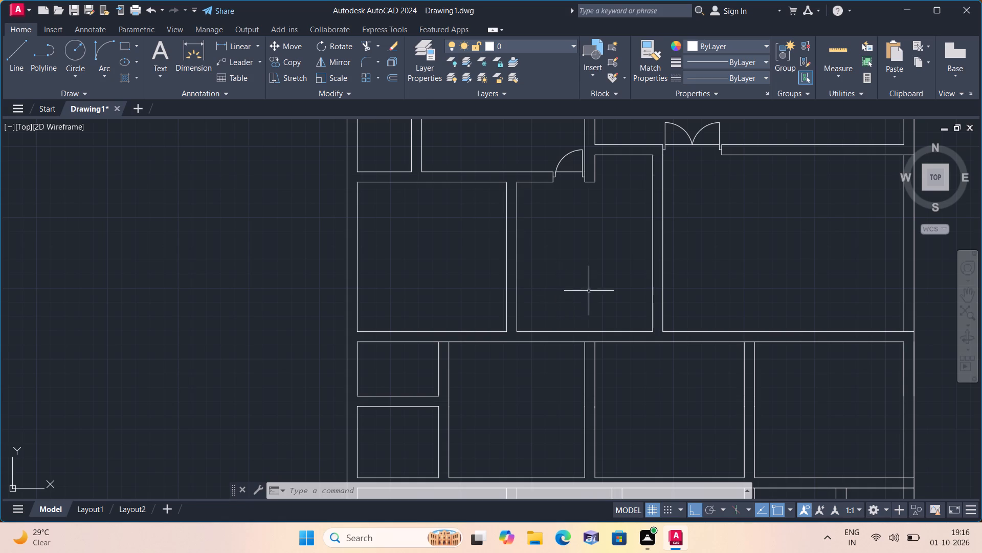
pyautogui.press('l')
pyautogui.press('space')
pyautogui.scroll(3, 494, 367)
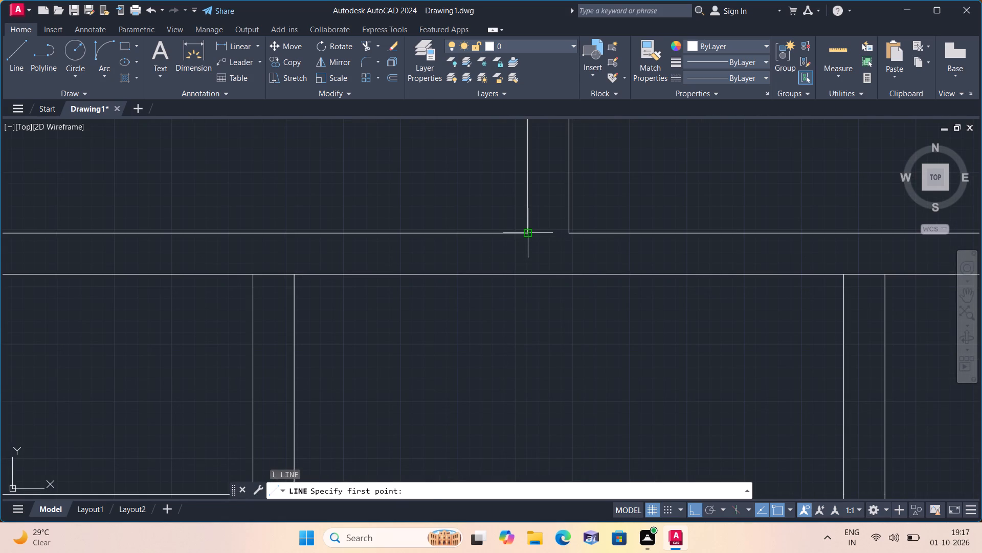
pyautogui.click(529, 236)
pyautogui.click(564, 236)
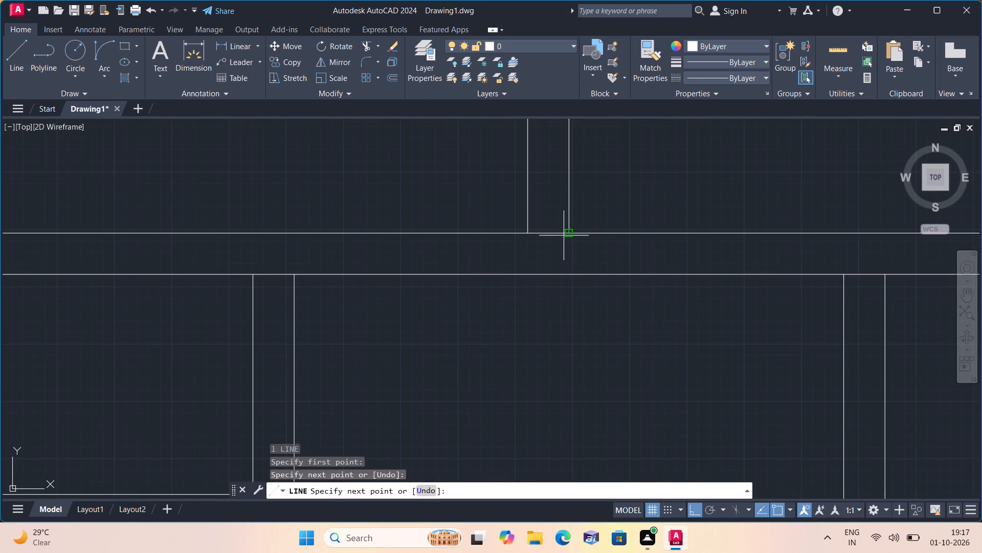
pyautogui.press('space')
# Draw connected centre-line segments of 2", 2' and 2" up the vertical wall from the midpoint of its closed lower end.
pyautogui.press('space')
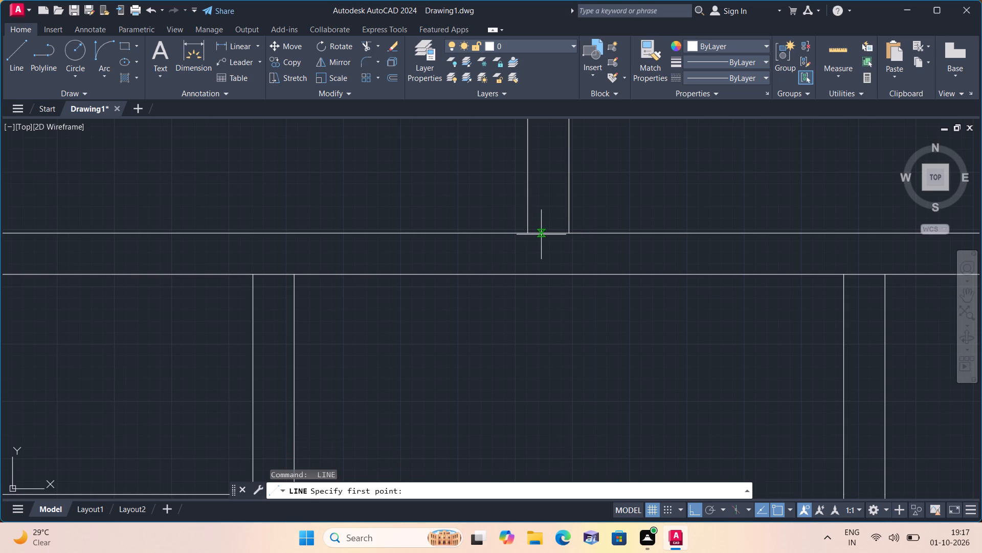
pyautogui.click(547, 233)
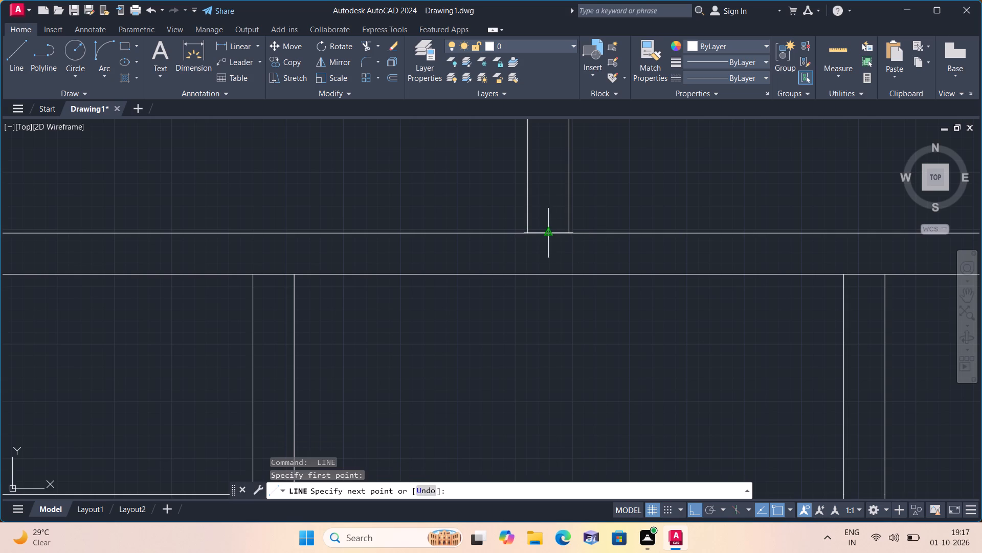
pyautogui.press('2')
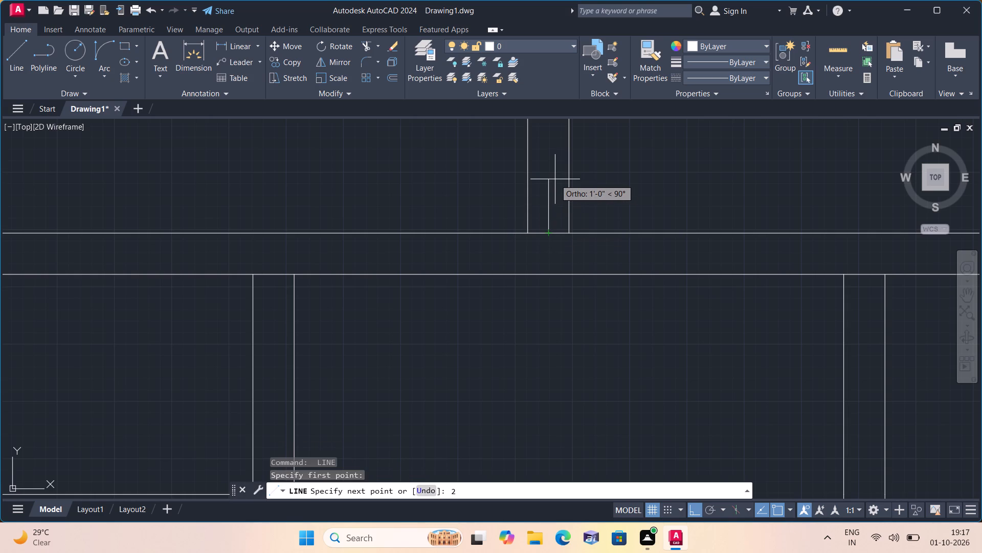
pyautogui.write('"')
pyautogui.press('space')
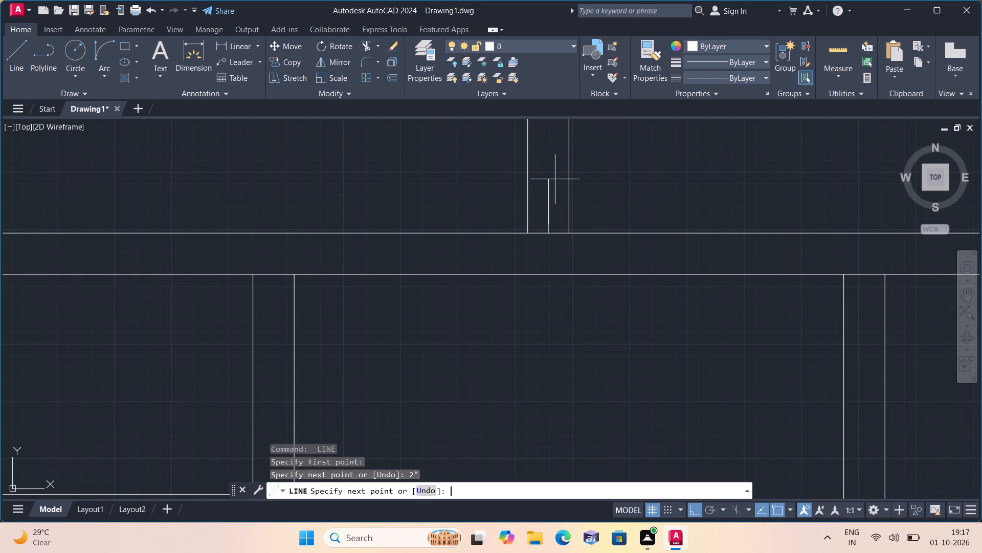
pyautogui.moveTo(550, 169); pyautogui.dragTo(549, 186, button='middle')
pyautogui.scroll(-1, 550, 169)
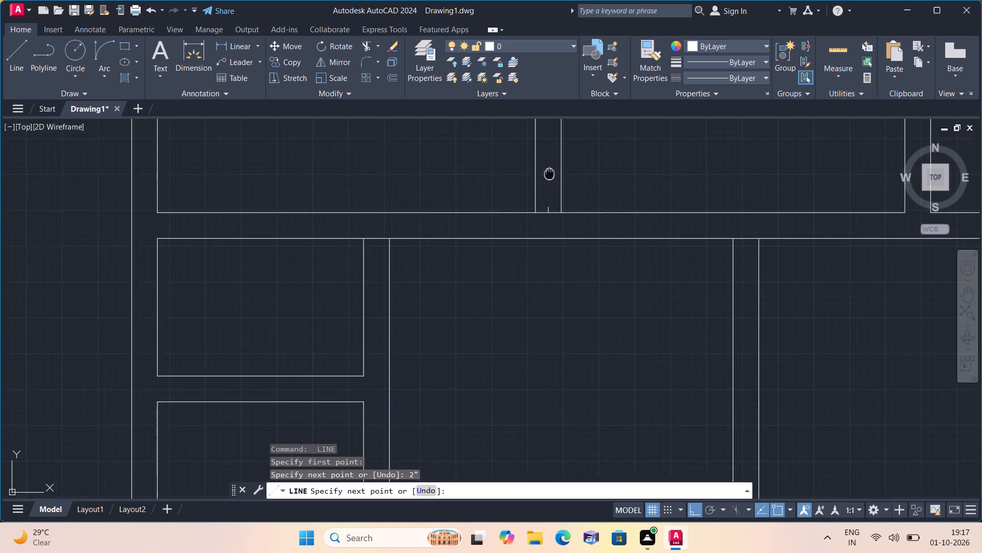
pyautogui.moveTo(549, 186); pyautogui.dragTo(551, 337, button='middle')
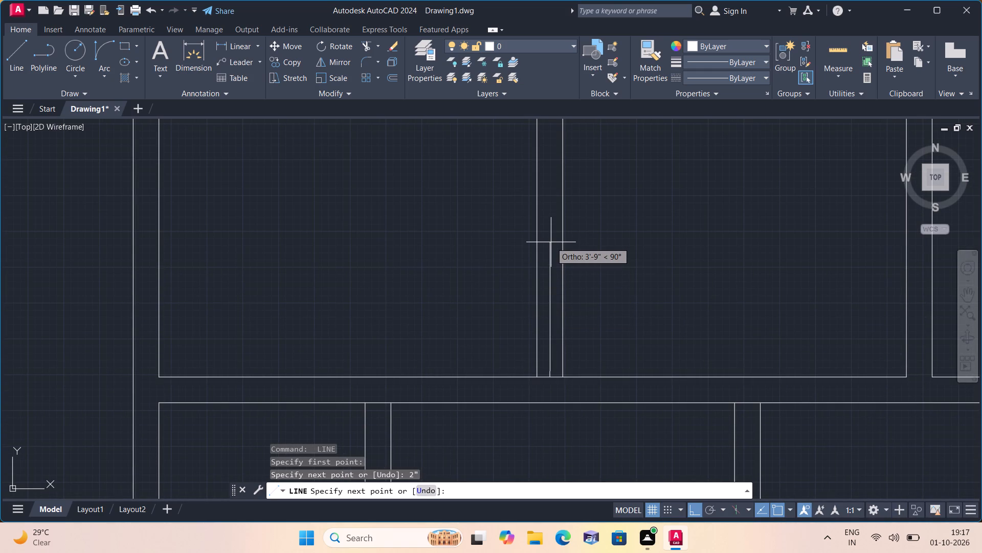
pyautogui.scroll(1, 551, 242)
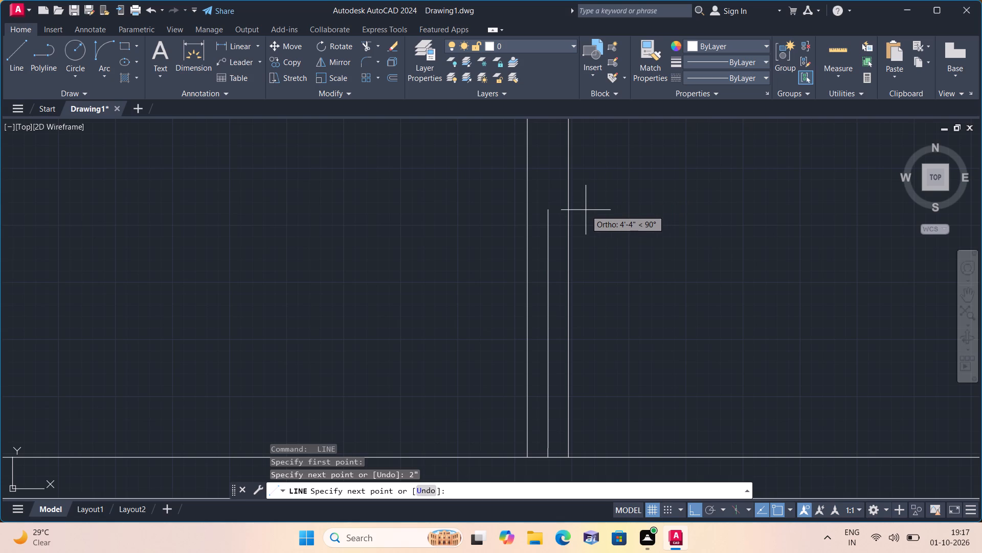
pyautogui.write("2'")
pyautogui.press('space')
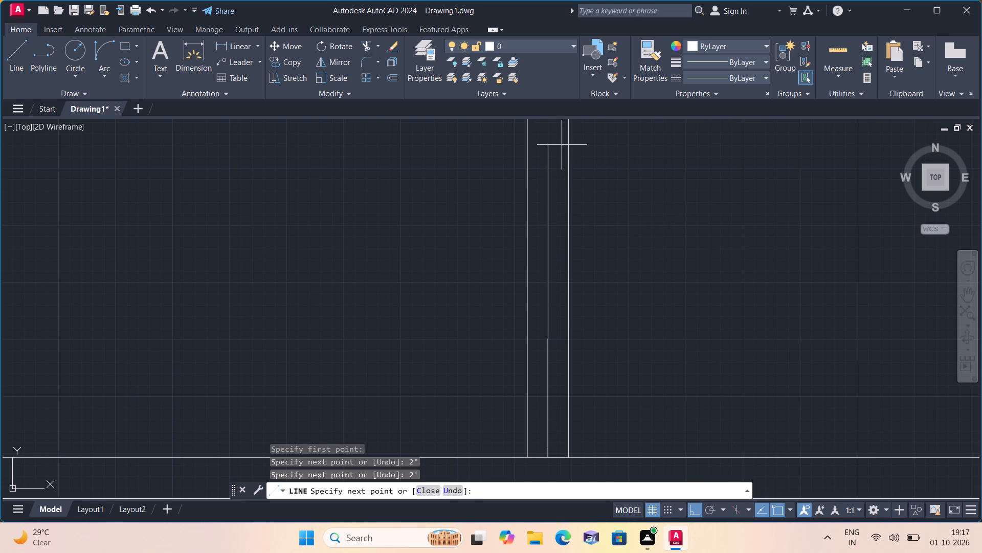
pyautogui.moveTo(562, 153); pyautogui.dragTo(579, 252, button='middle')
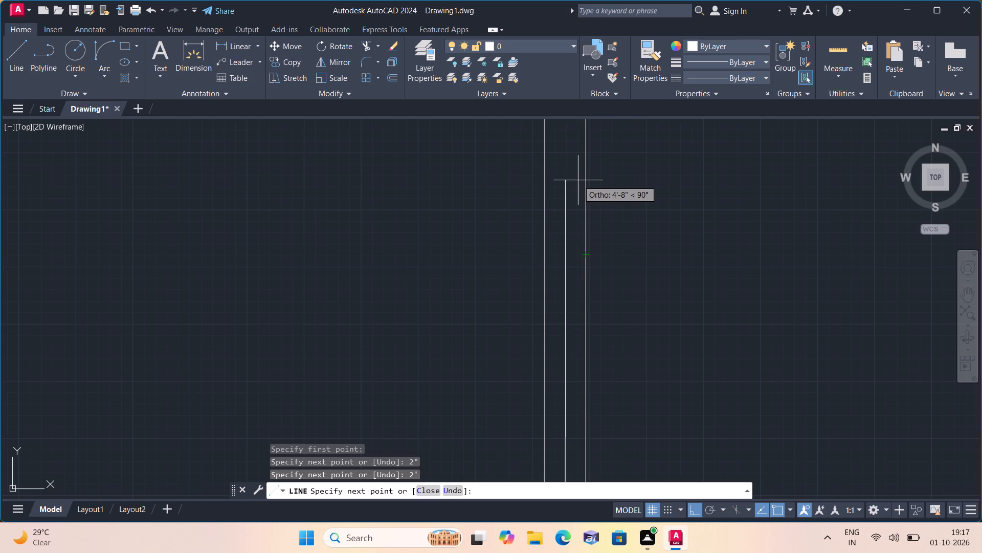
pyautogui.write('2"')
pyautogui.press('space')
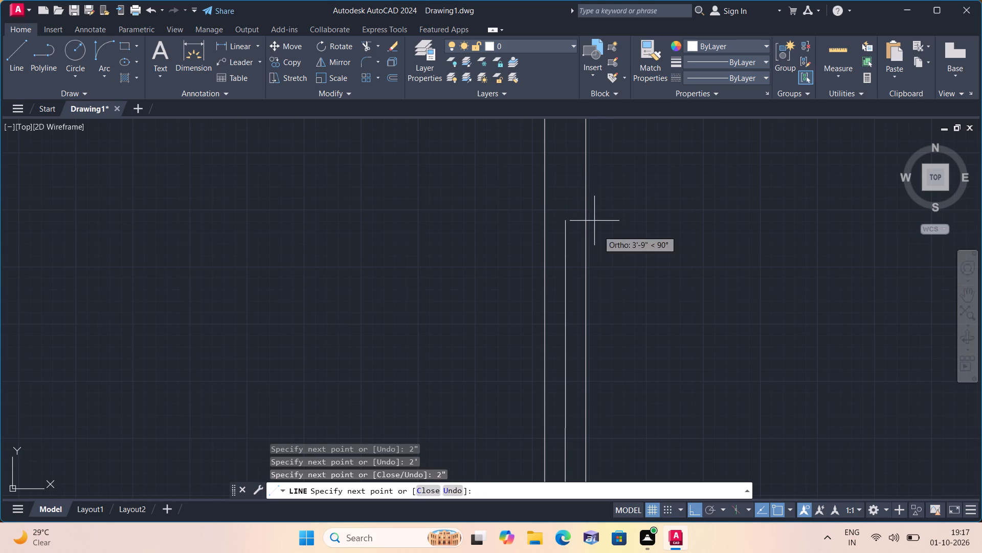
# Finish the line chain with a horizontal jamb from the top of the upper 2" segment to the wall's left face.
pyautogui.scroll(-1, 550, 372)
pyautogui.moveTo(550, 378); pyautogui.dragTo(549, 356, button='middle')
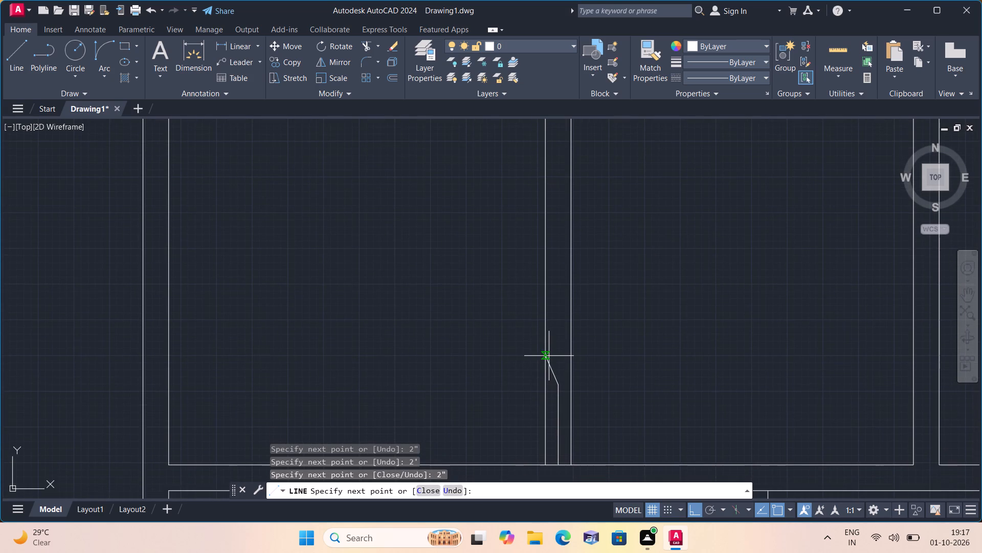
pyautogui.scroll(2, 555, 387)
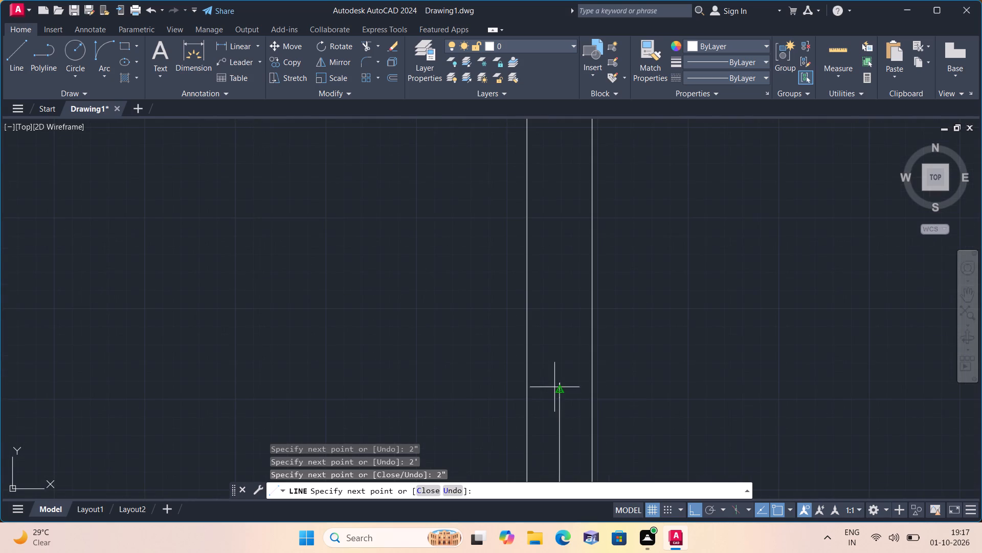
pyautogui.click(525, 383)
pyautogui.press('space')
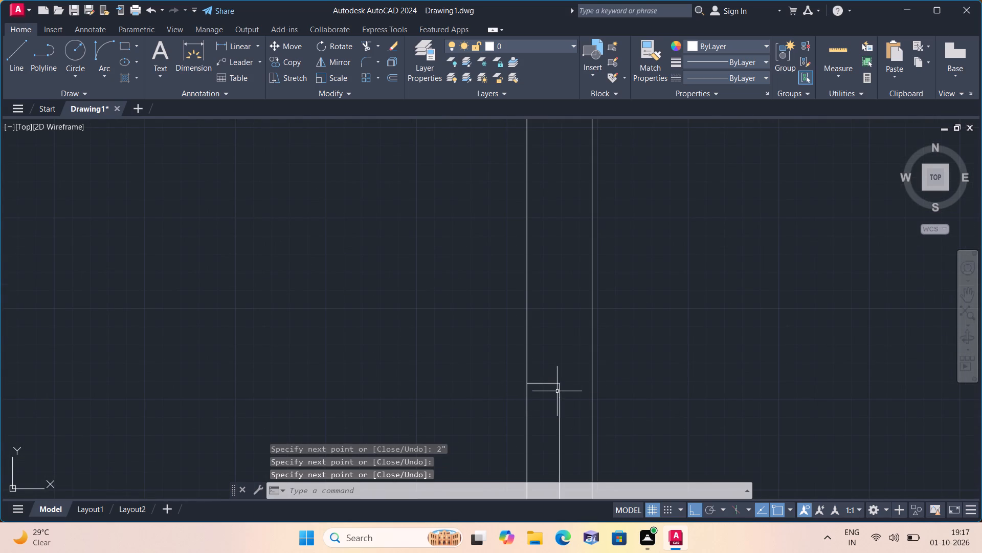
# Draw a horizontal jamb line from the top of the upper 2" centre segment to the wall's right face.
pyautogui.scroll(2, 576, 395)
pyautogui.press('space')
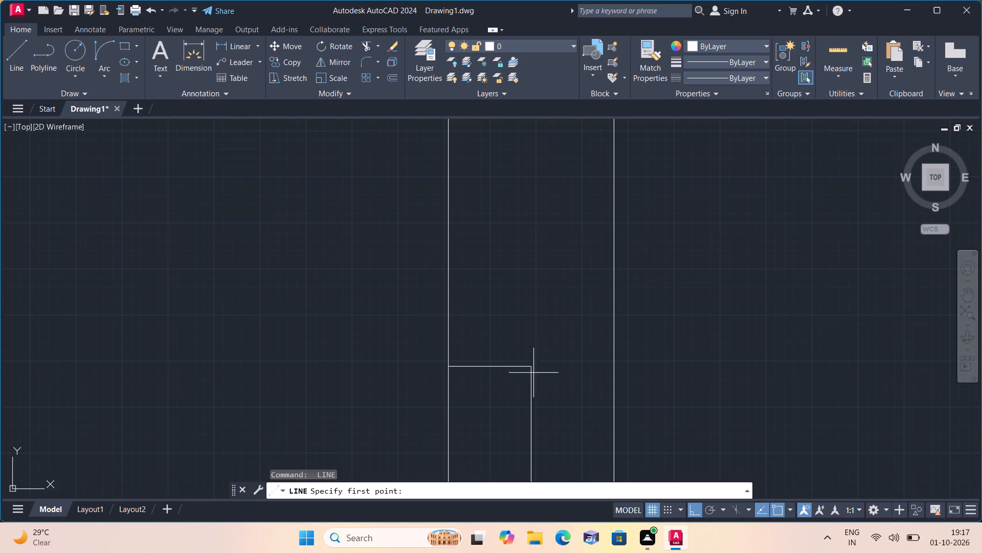
pyautogui.click(531, 368)
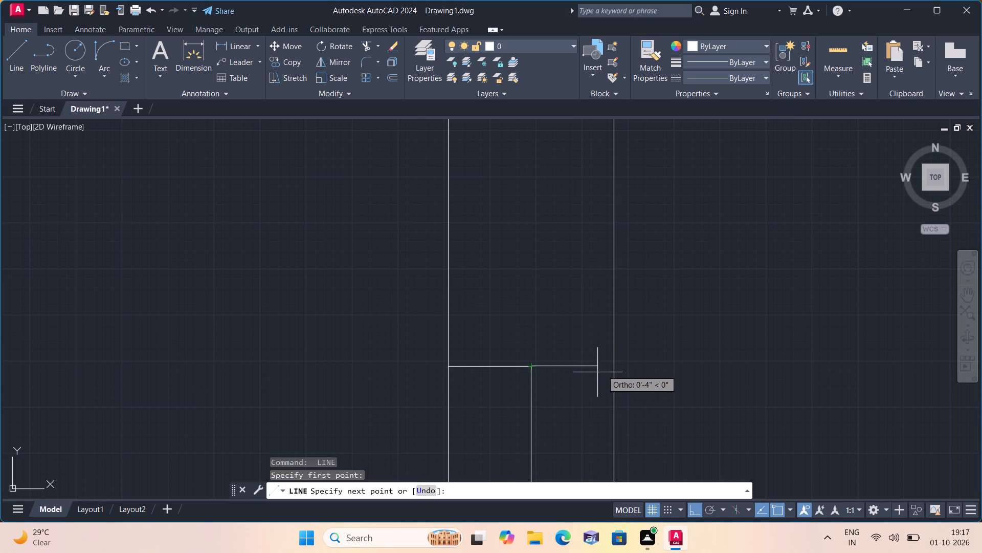
pyautogui.click(612, 365)
pyautogui.press('space')
pyautogui.scroll(-2, 612, 365)
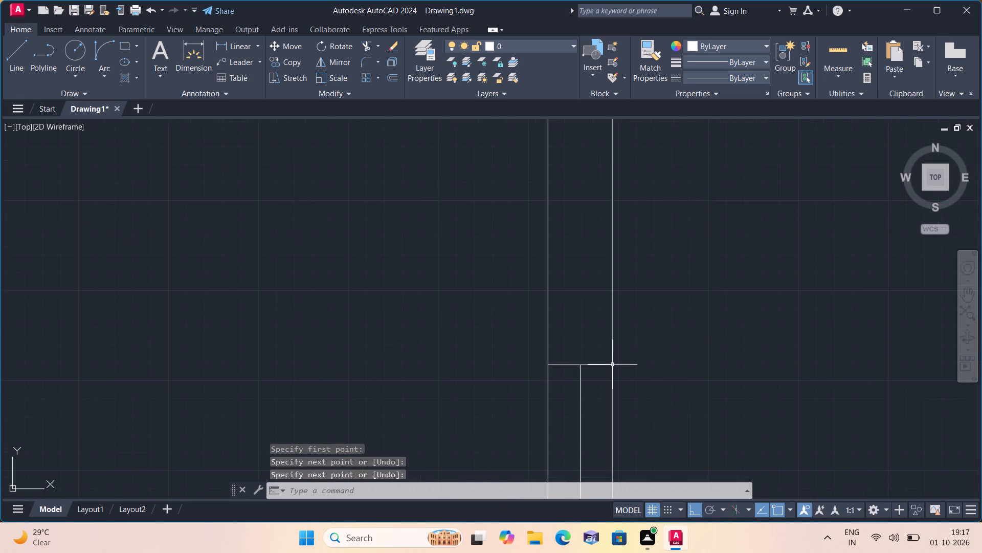
# Delete the 2' centre-line segment between the two 2" stubs in the door opening.
pyautogui.scroll(-1, 618, 369)
pyautogui.moveTo(618, 369); pyautogui.dragTo(604, 336, button='middle')
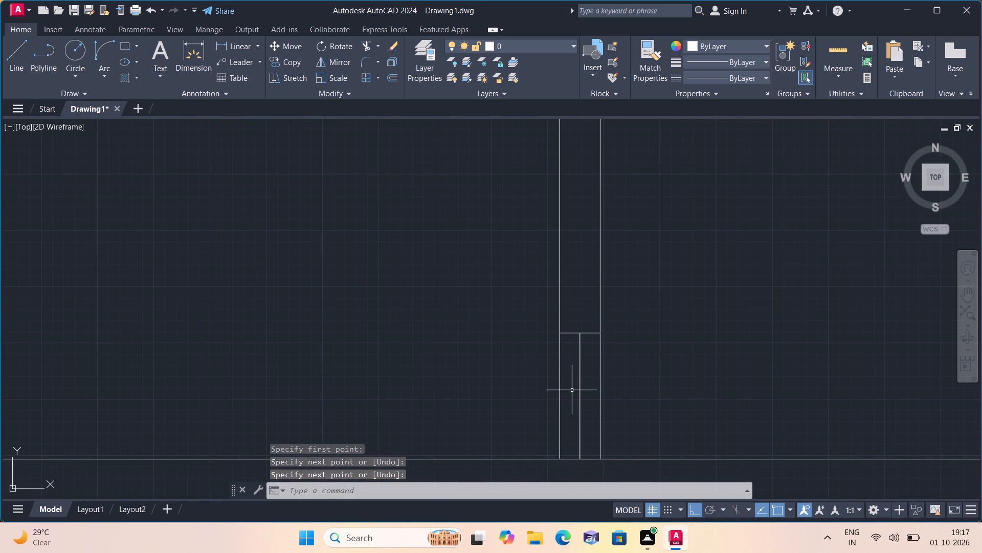
pyautogui.scroll(-1, 573, 388)
pyautogui.scroll(1, 573, 388)
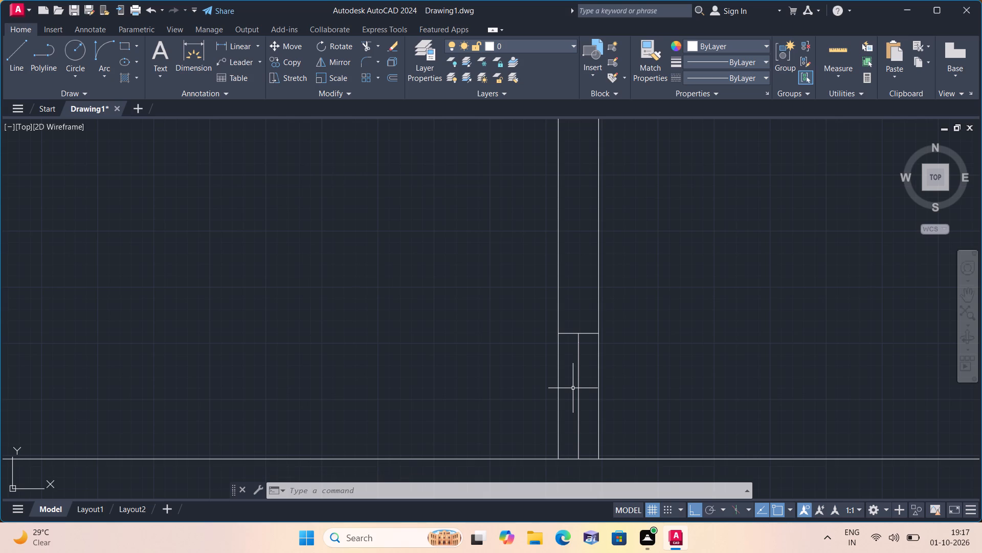
pyautogui.click(578, 387)
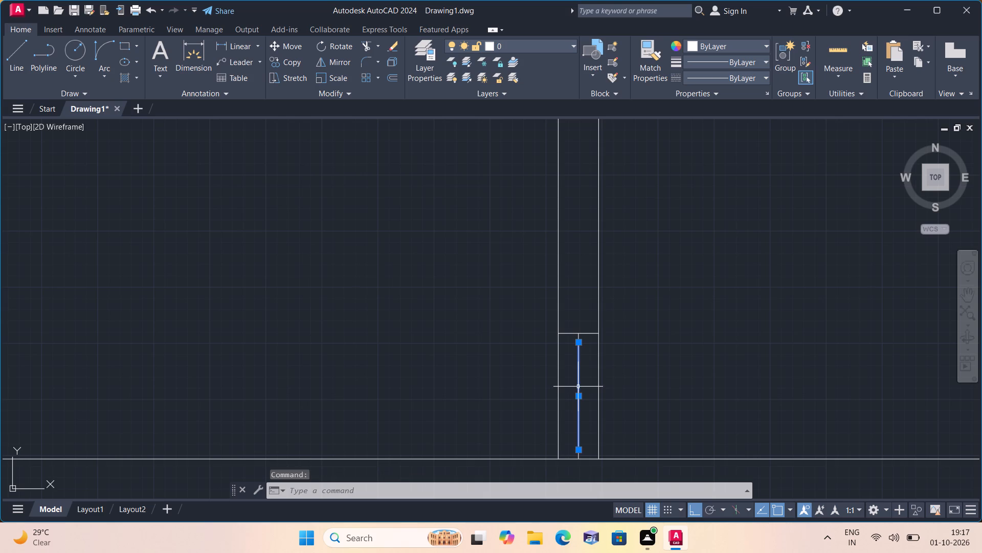
pyautogui.press('Delete')
# Draw a 2' door leaf line horizontally leftward from the top of the lower 2" stub into the left room.
pyautogui.write('l')
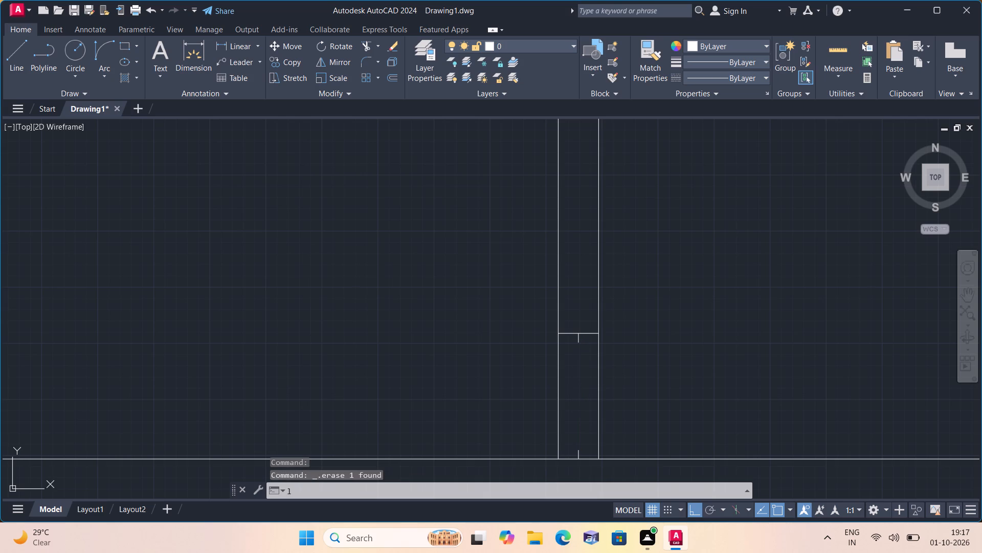
pyautogui.press('space')
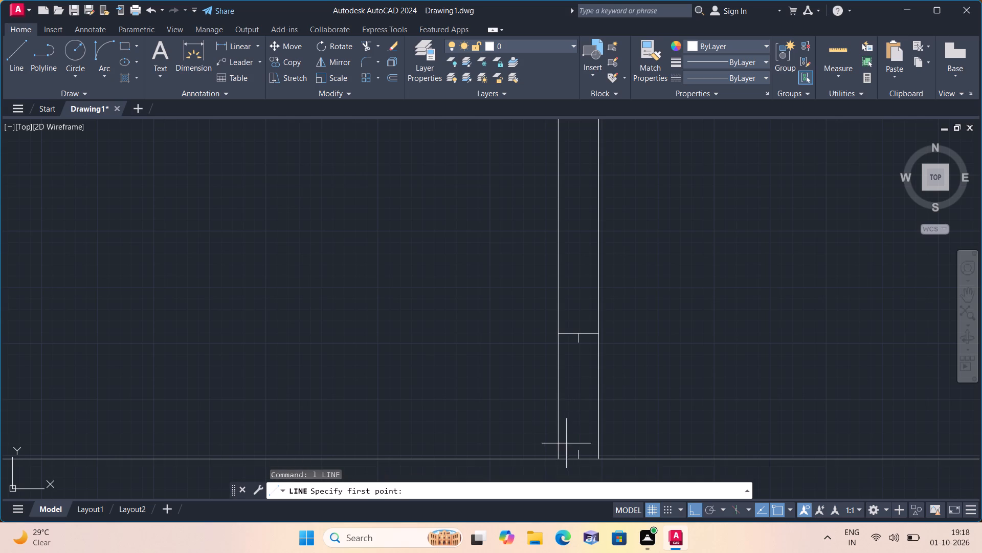
pyautogui.click(578, 448)
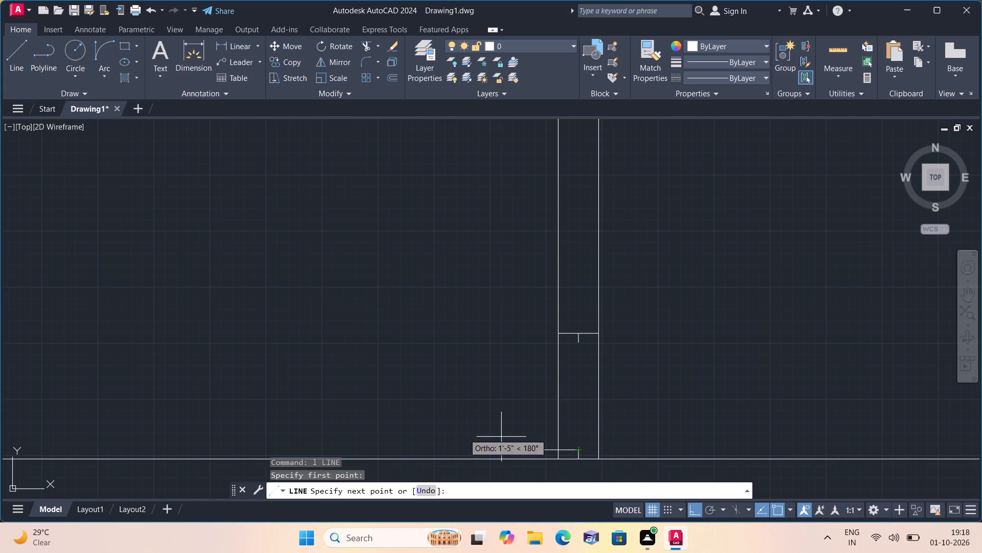
pyautogui.write("2'")
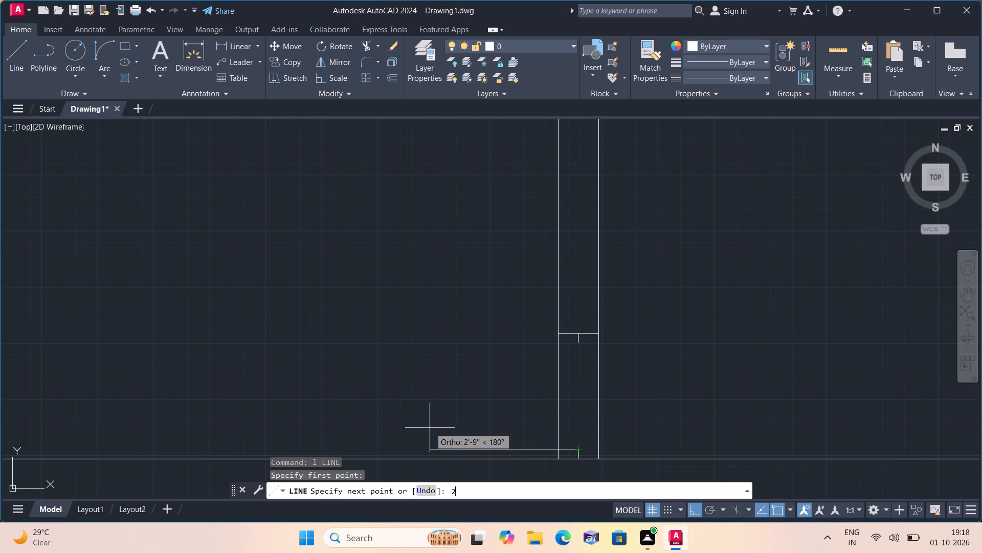
pyautogui.press('space')
pyautogui.press('Escape')
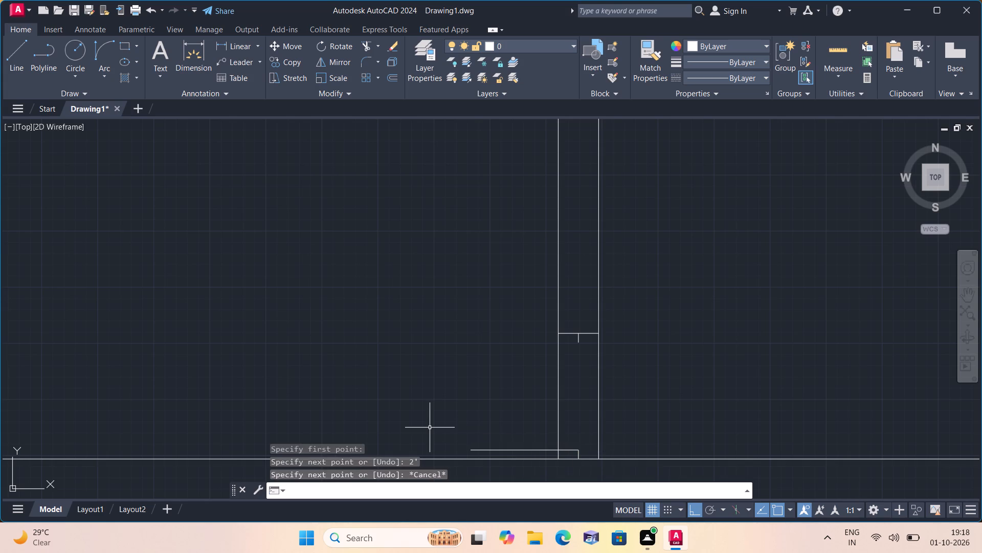
# Draw the door swing with a Start, End, Direction arc from the leaf's free end to the upper stub's lower end.
pyautogui.click(103, 70)
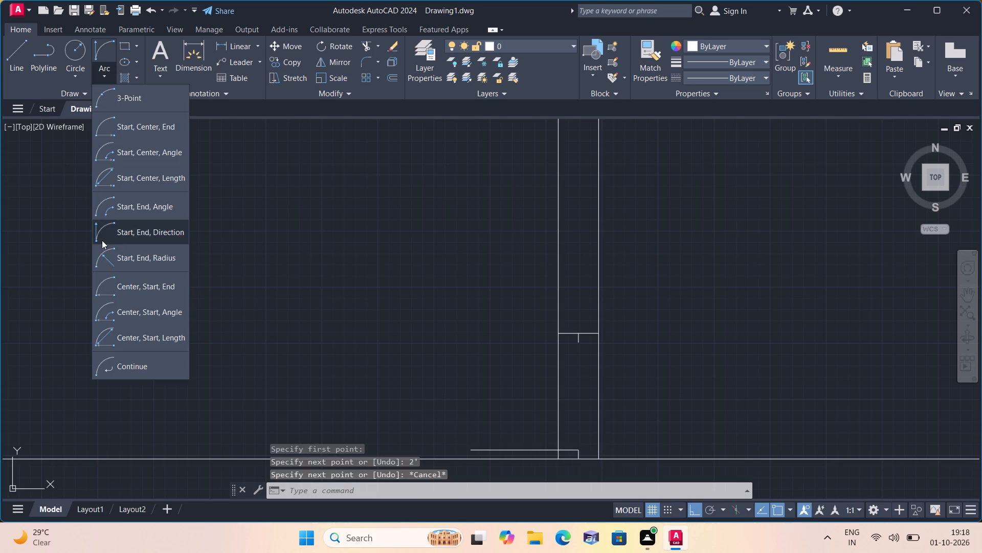
pyautogui.click(135, 228)
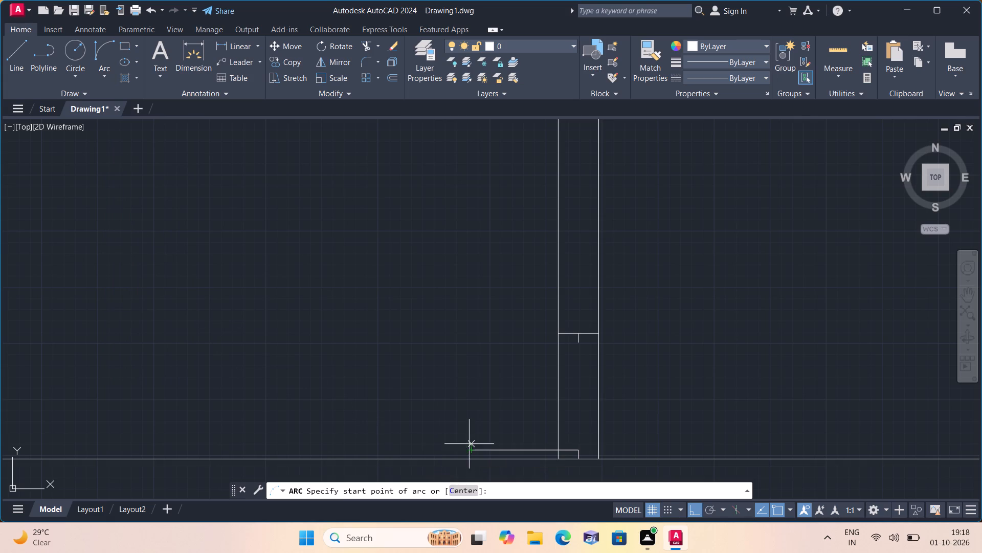
pyautogui.click(472, 445)
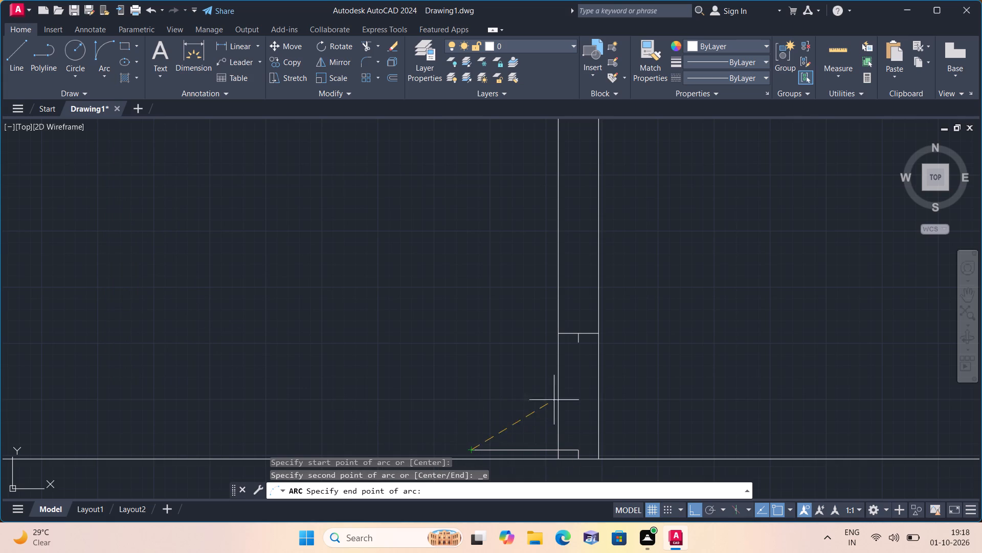
pyautogui.click(582, 346)
pyautogui.click(479, 334)
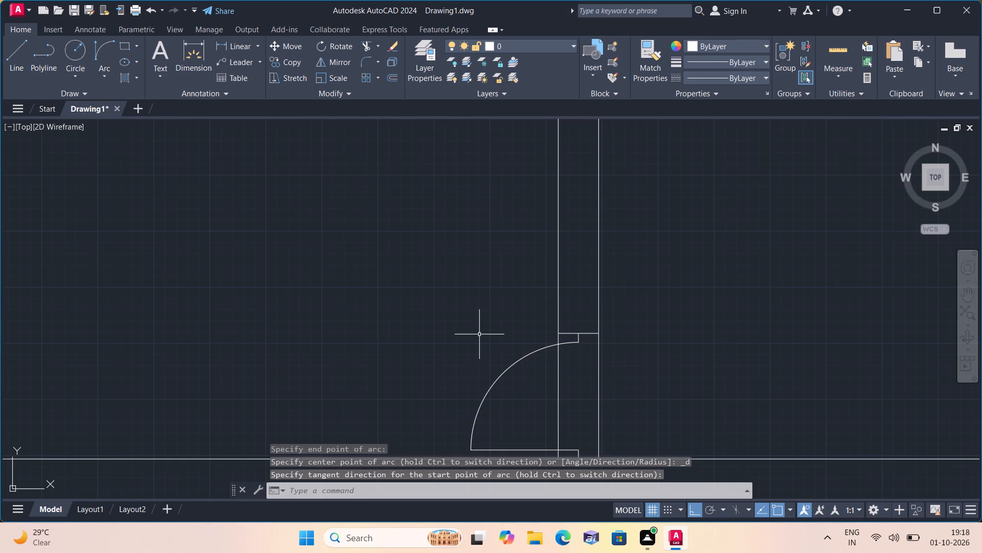
# Trim the wall's left face between the upper jamb and the swing arc, and its right face across the door opening.
pyautogui.scroll(-1, 479, 334)
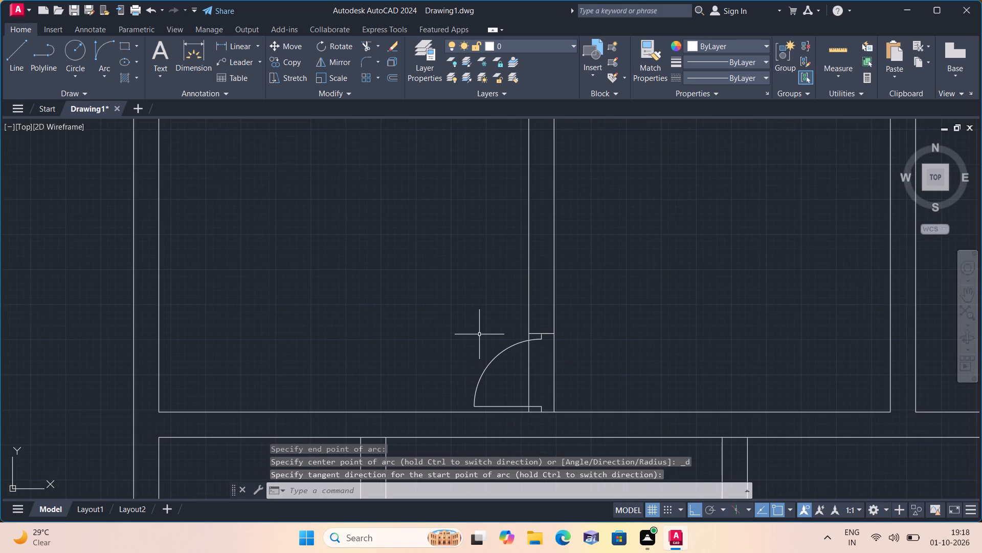
pyautogui.scroll(1, 479, 334)
pyautogui.scroll(-1, 479, 334)
pyautogui.scroll(1, 479, 334)
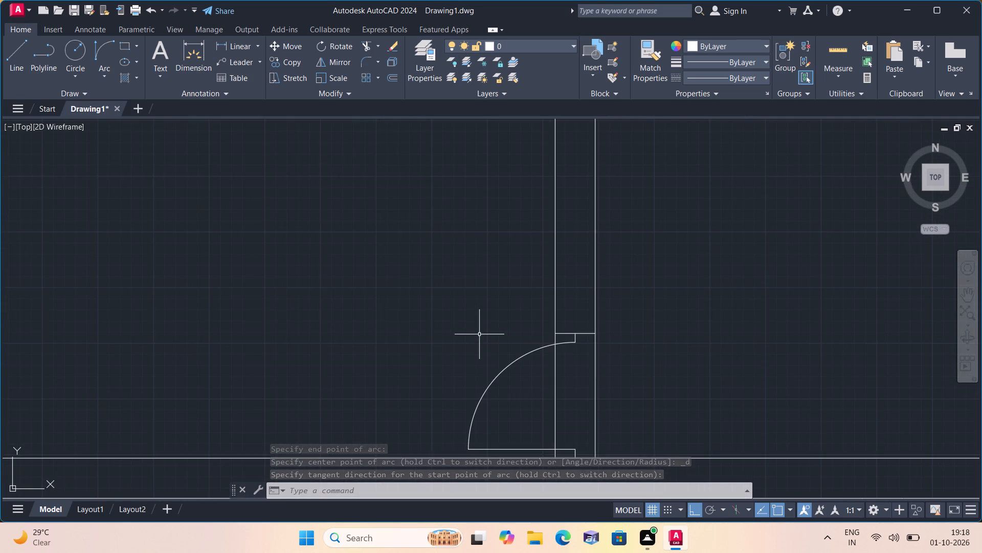
pyautogui.scroll(2, 479, 334)
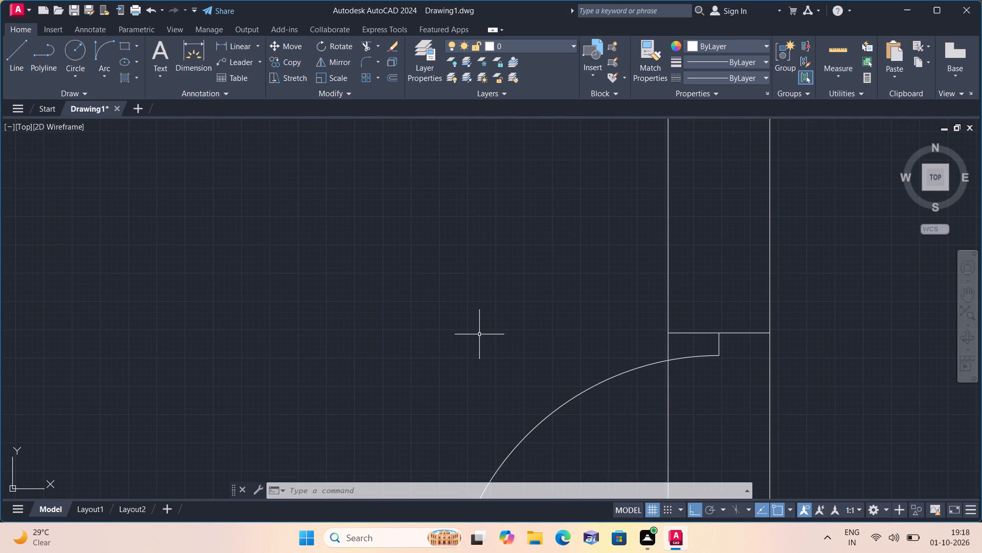
pyautogui.scroll(2, 479, 334)
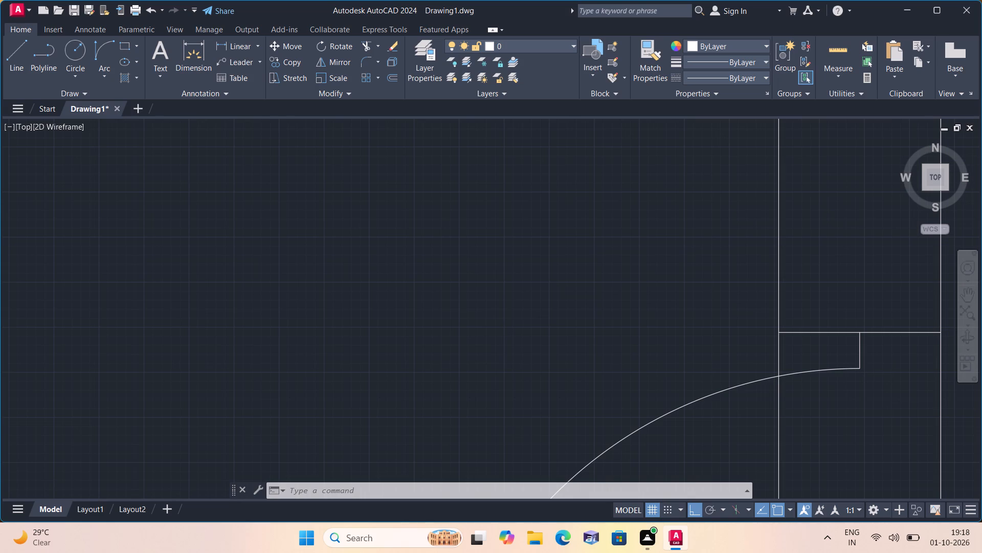
pyautogui.moveTo(437, 323); pyautogui.dragTo(390, 304, button='middle')
pyautogui.scroll(-4, 384, 302)
pyautogui.moveTo(389, 302); pyautogui.dragTo(330, 279, button='middle')
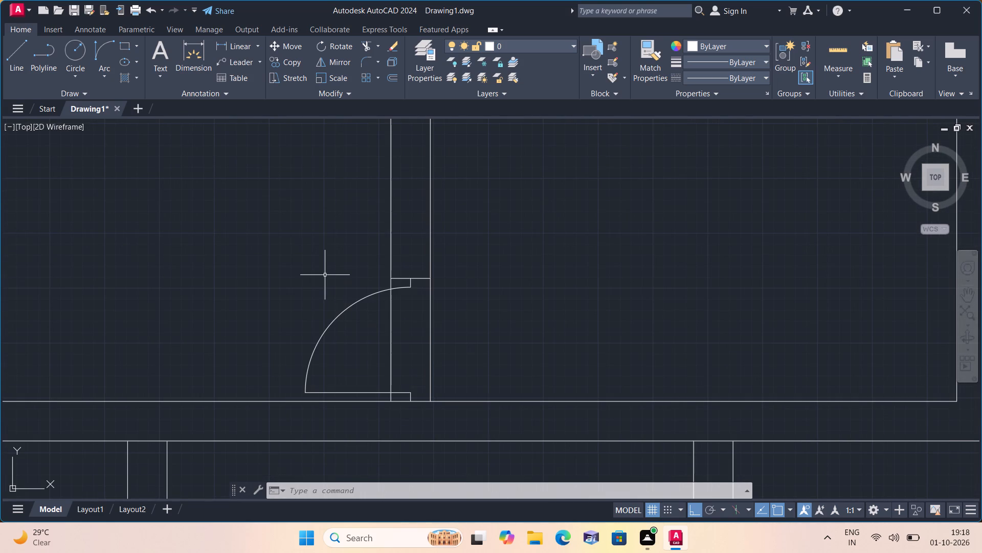
pyautogui.write('trim')
pyautogui.press('space')
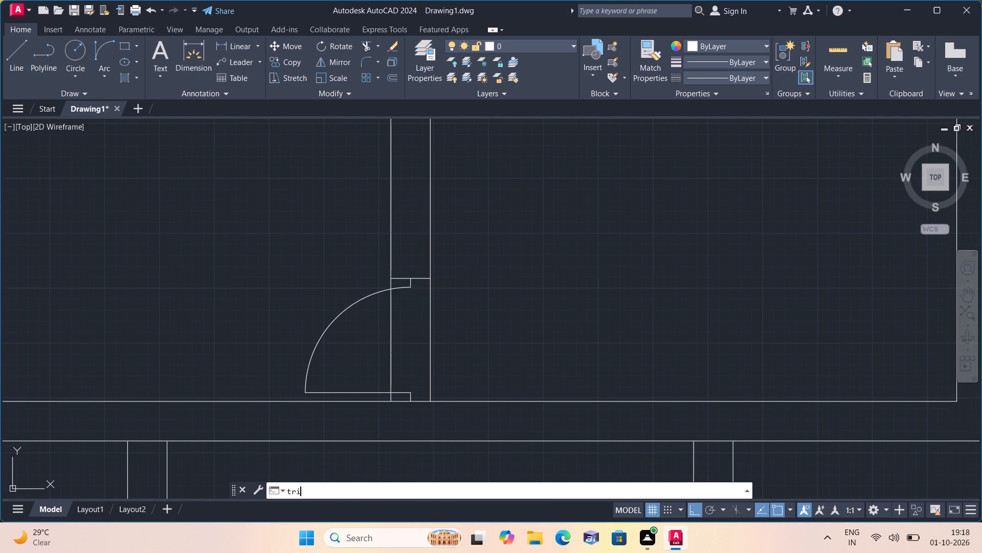
pyautogui.click(396, 282)
pyautogui.click(386, 284)
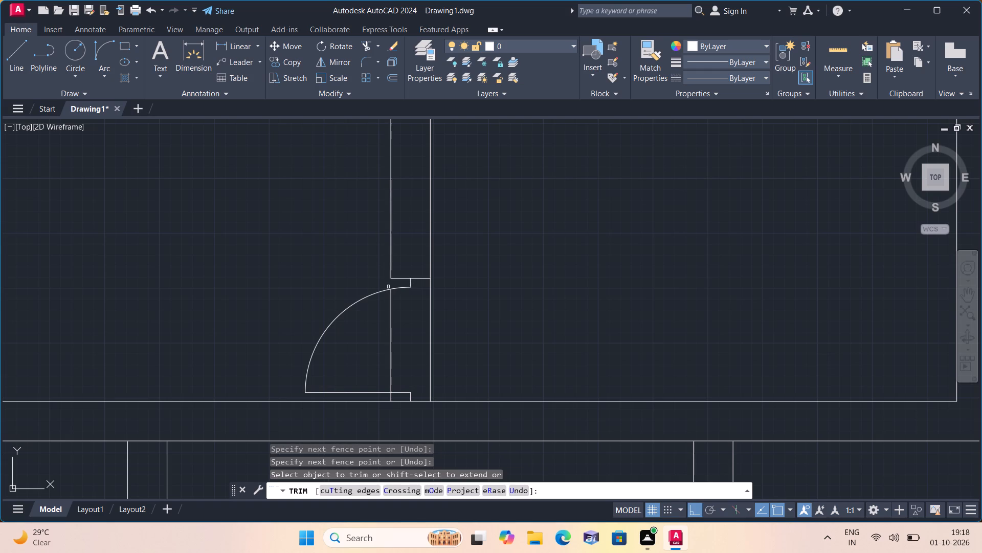
pyautogui.click(432, 323)
pyautogui.click(423, 317)
# Trim the short piece of the wall's left face below the door leaf and end the Trim command.
pyautogui.scroll(2, 396, 399)
pyautogui.click(377, 393)
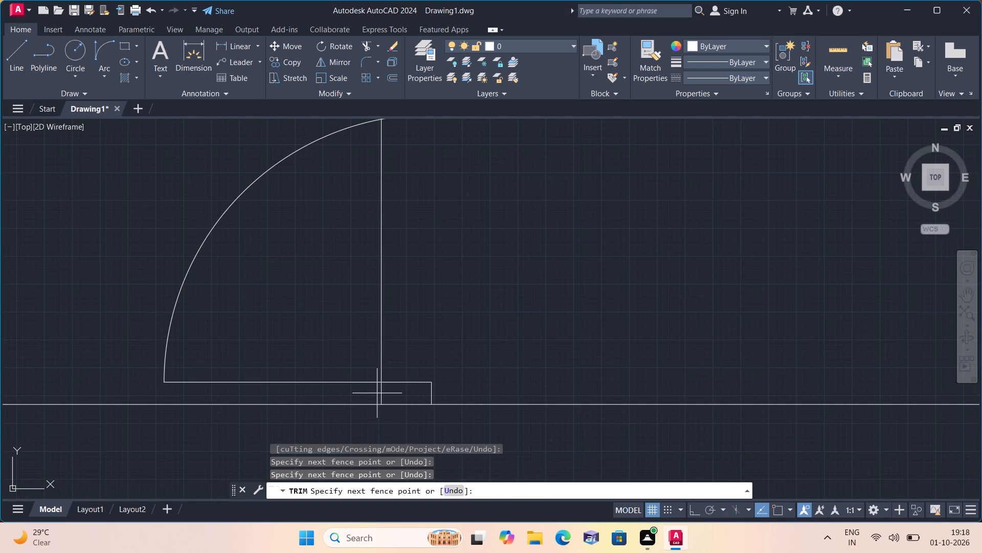
pyautogui.click(397, 393)
pyautogui.scroll(-3, 397, 393)
pyautogui.moveTo(551, 349); pyautogui.dragTo(541, 352, button='middle')
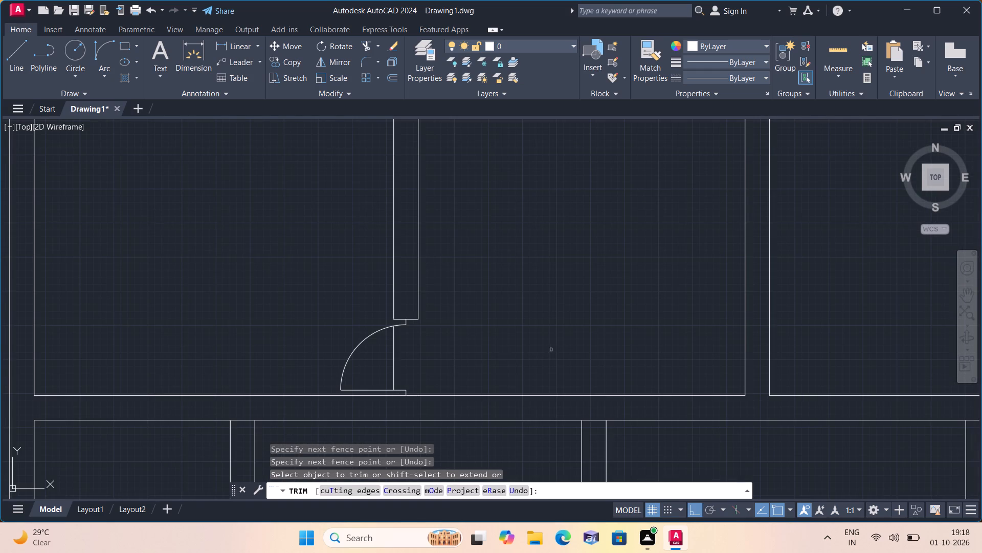
pyautogui.moveTo(541, 352); pyautogui.dragTo(422, 359, button='middle')
pyautogui.scroll(-1, 422, 359)
pyautogui.press('Escape')
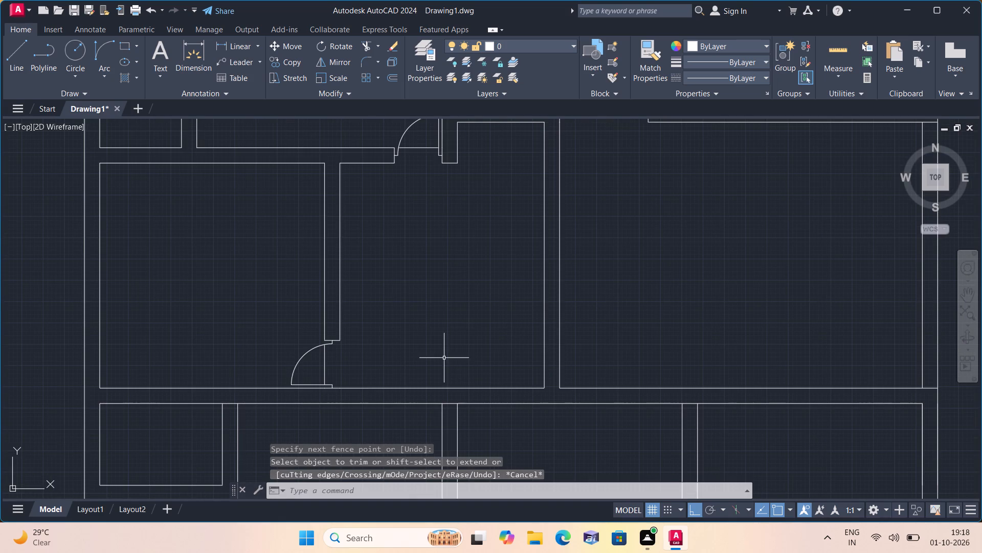
# Draw a line closing the lower end of the vertical wall between the middle and right lower rooms.
pyautogui.moveTo(444, 358); pyautogui.dragTo(424, 345, button='middle')
pyautogui.write('l')
pyautogui.press('space')
pyautogui.scroll(2, 481, 359)
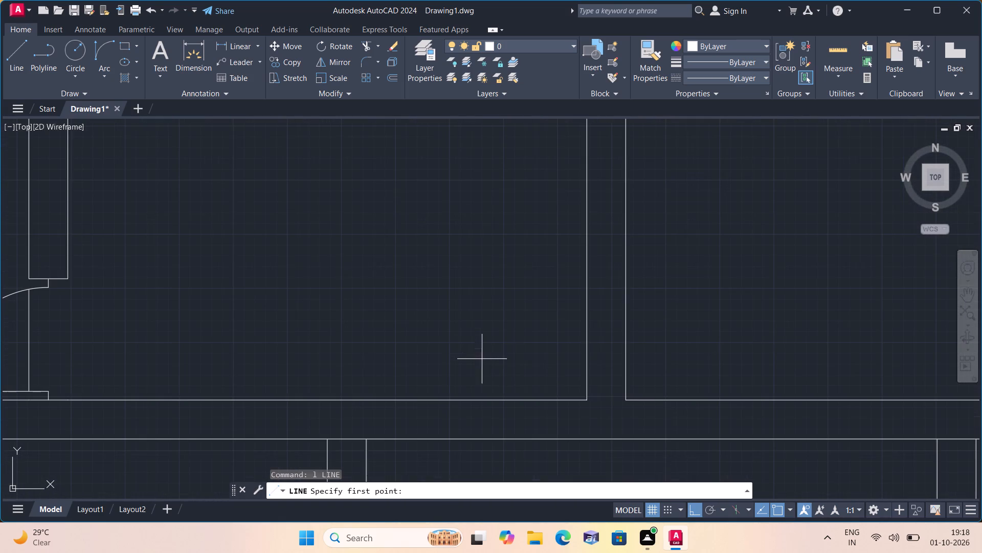
pyautogui.click(587, 401)
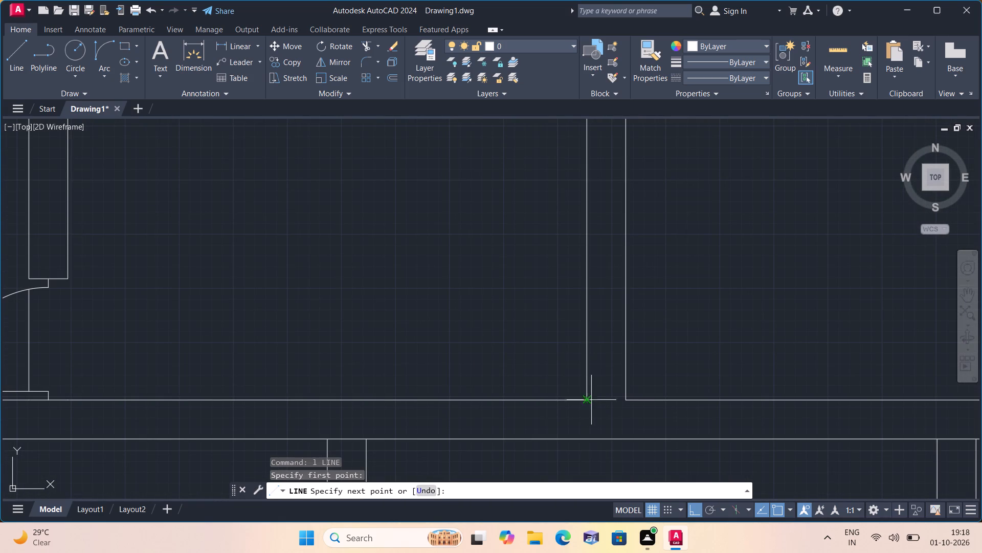
pyautogui.click(629, 400)
pyautogui.press('space')
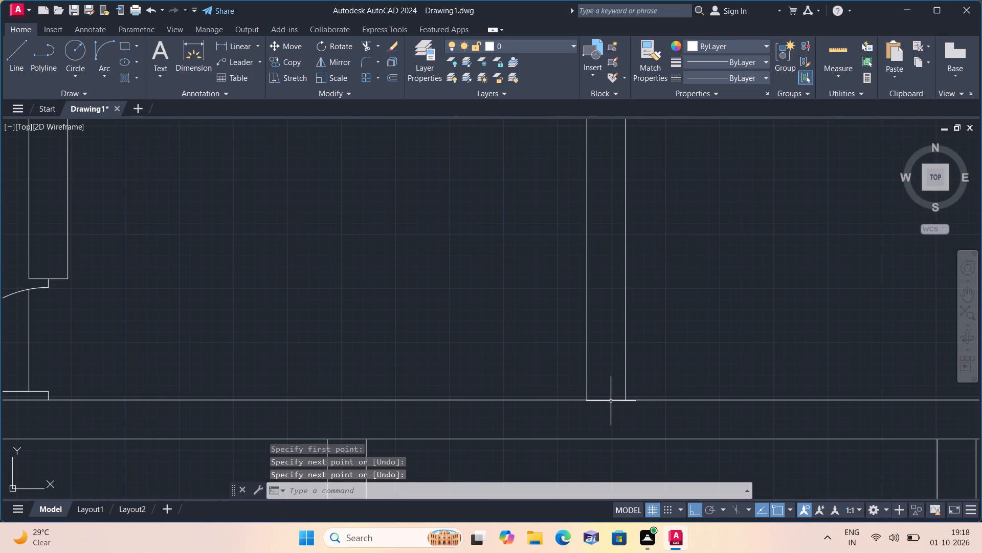
# Draw a chain of lines 2", 2' and 2" long upward from the middle of the vertical wall's closed lower end.
pyautogui.press('space')
pyautogui.click(609, 400)
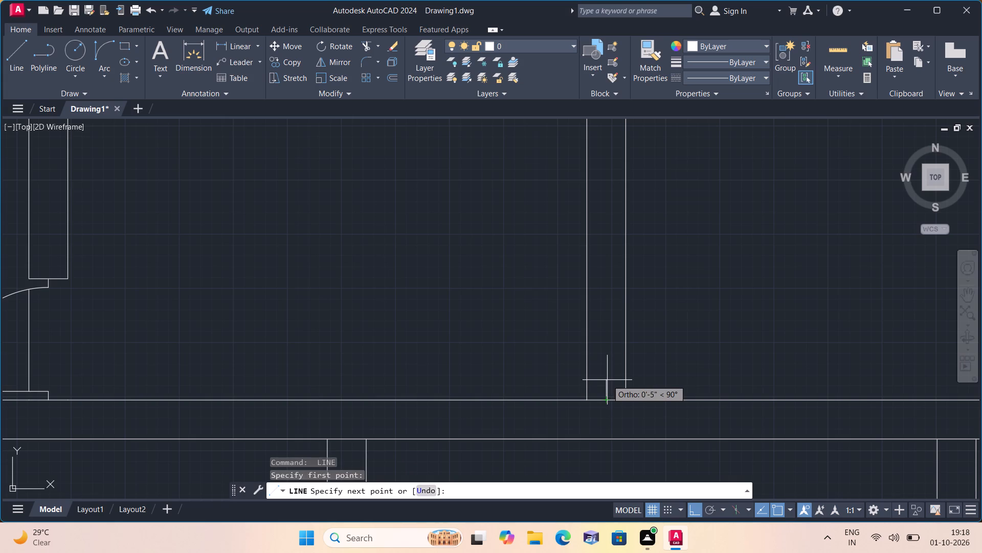
pyautogui.write('2"')
pyautogui.press('space')
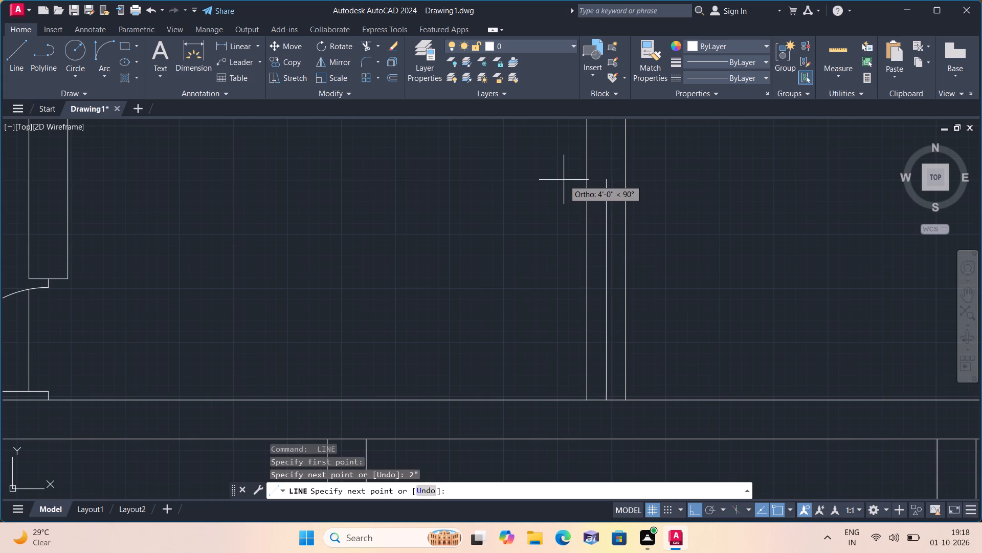
pyautogui.write("2'")
pyautogui.press('space')
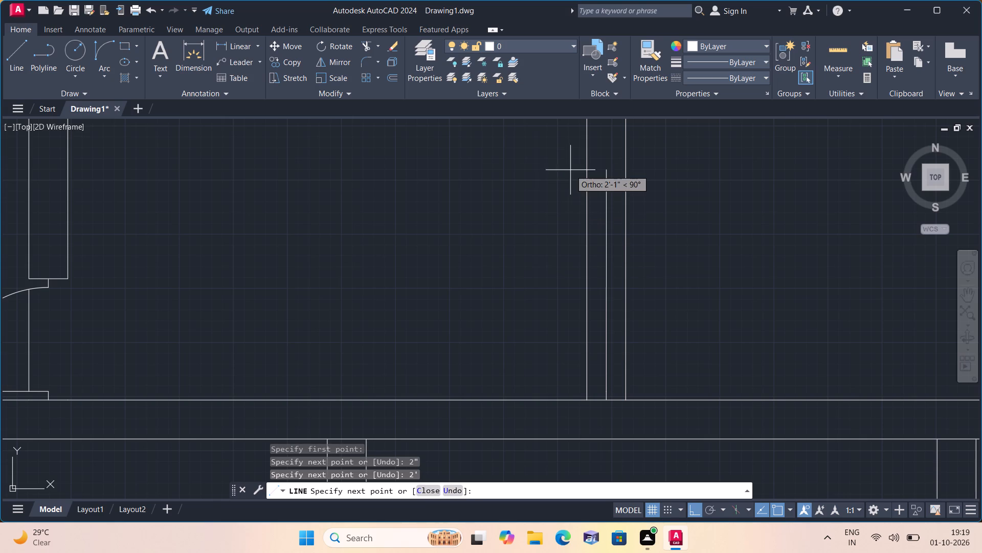
pyautogui.moveTo(582, 161); pyautogui.dragTo(611, 287, button='middle')
pyautogui.scroll(-2, 629, 210)
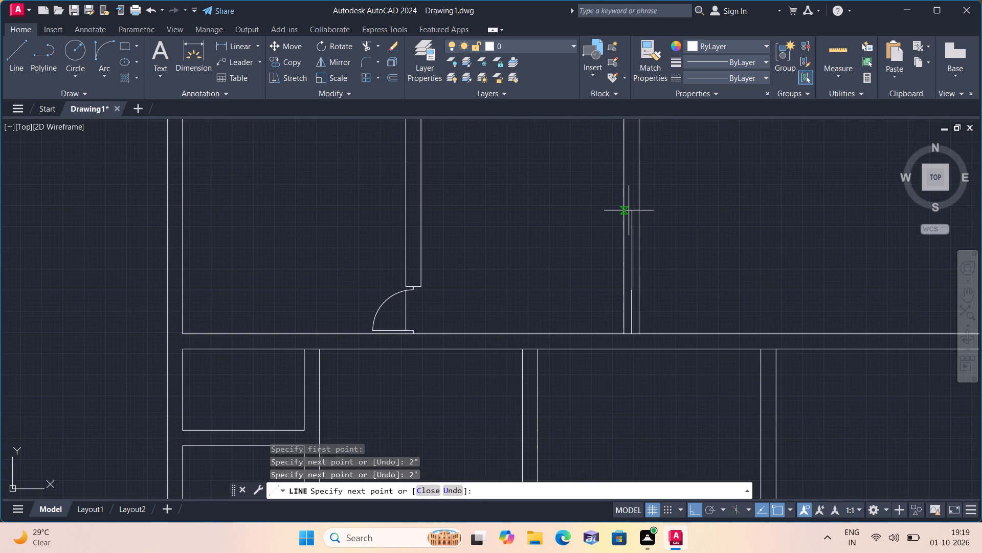
pyautogui.write('2"')
pyautogui.press('space')
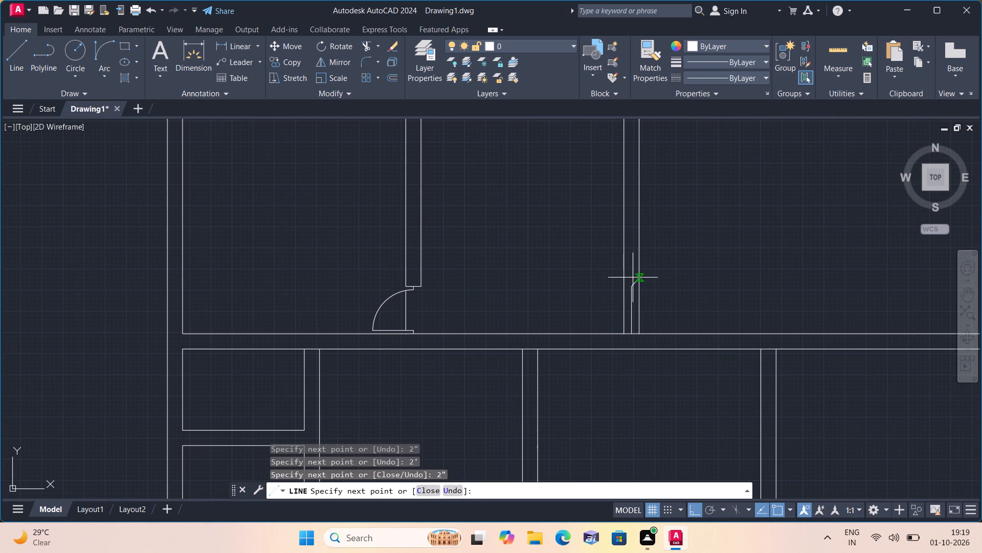
# Draw the upper door jamb from the chain's top end to the wall's left face and to its right face.
pyautogui.scroll(1, 633, 278)
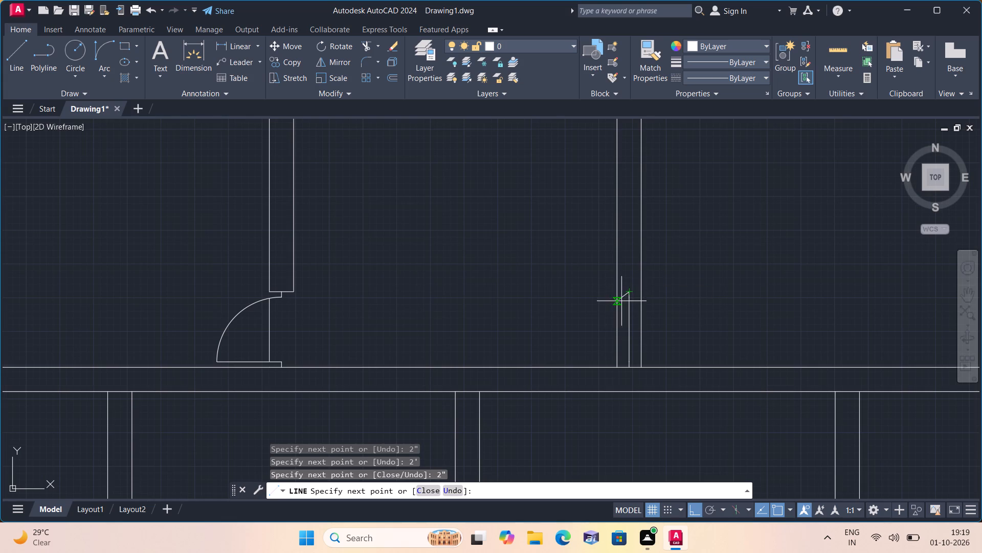
pyautogui.click(614, 292)
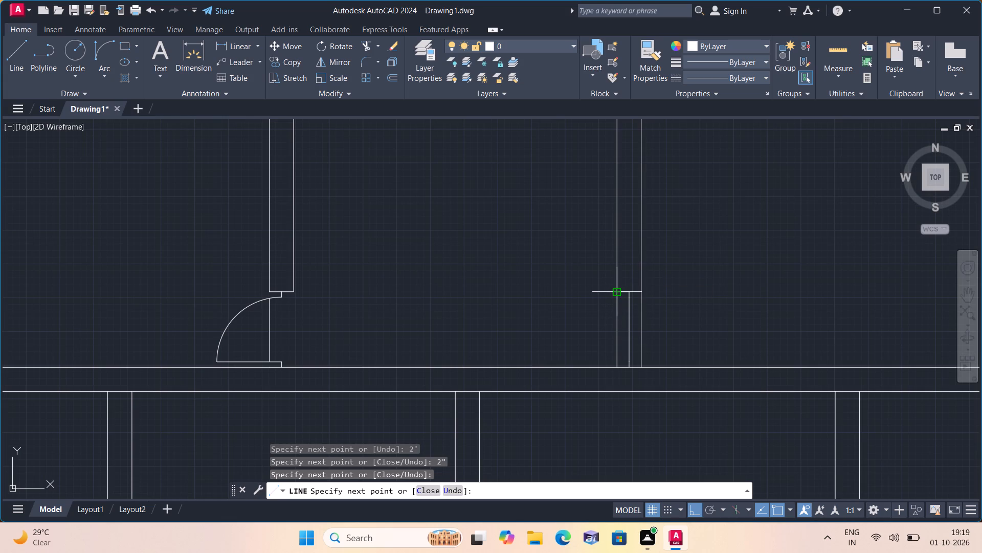
pyautogui.press('space')
pyautogui.scroll(2, 617, 292)
pyautogui.press('space')
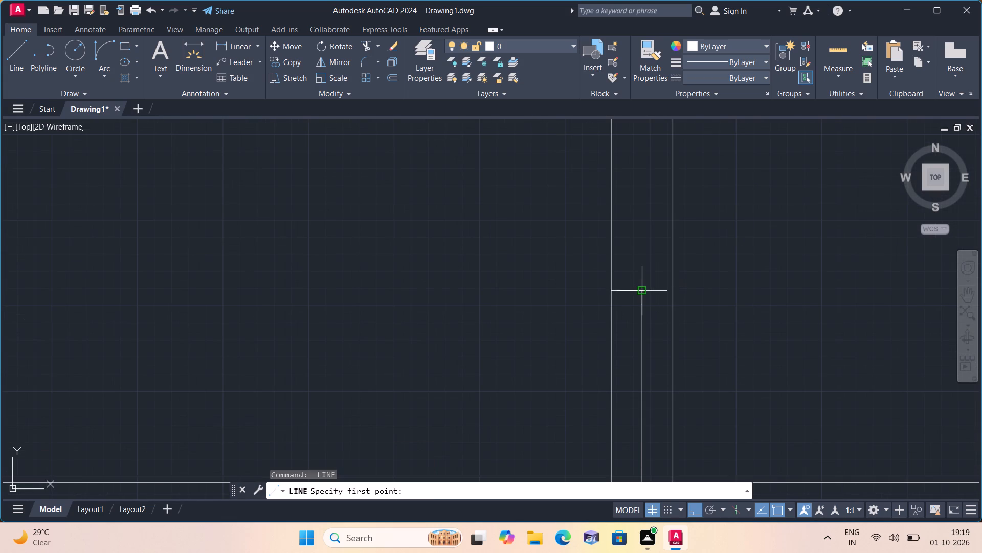
pyautogui.click(642, 290)
pyautogui.click(673, 289)
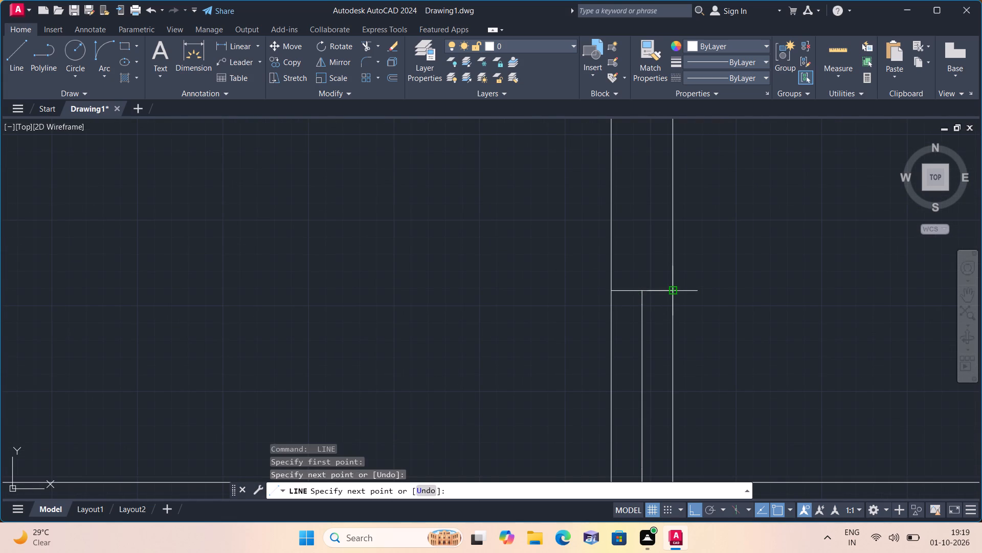
pyautogui.press('space')
# Delete the 2' middle segment of the chain, leaving a 2" stub at each end of the opening.
pyautogui.scroll(-1, 673, 289)
pyautogui.click(669, 320)
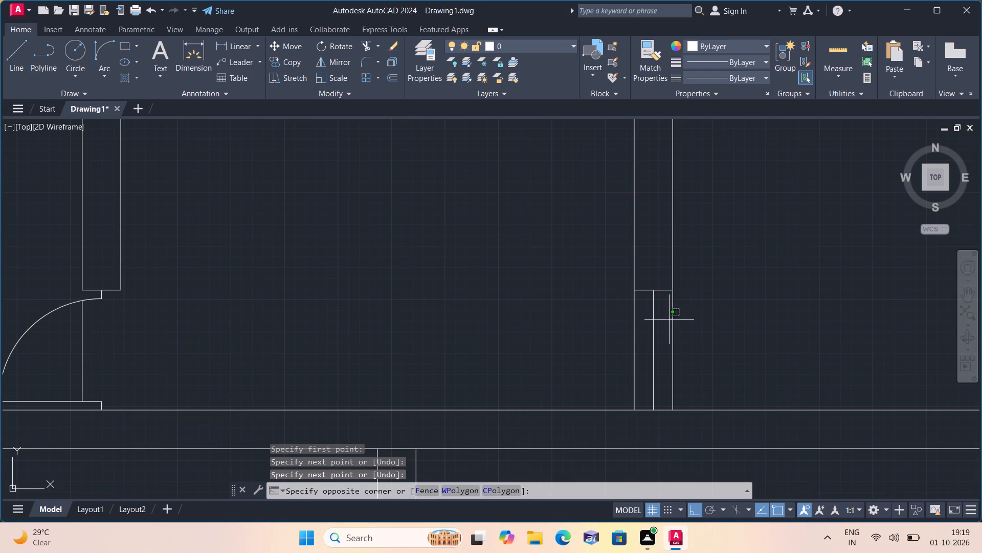
pyautogui.click(639, 342)
pyautogui.press('Delete')
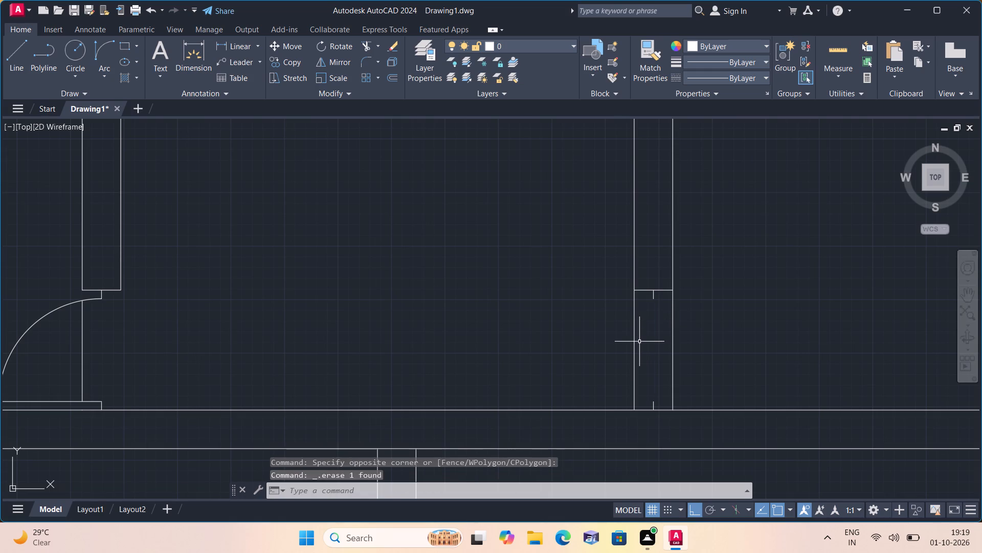
# Draw a 2' horizontal door leaf rightward from the top end of the lower stub.
pyautogui.write('l')
pyautogui.press('space')
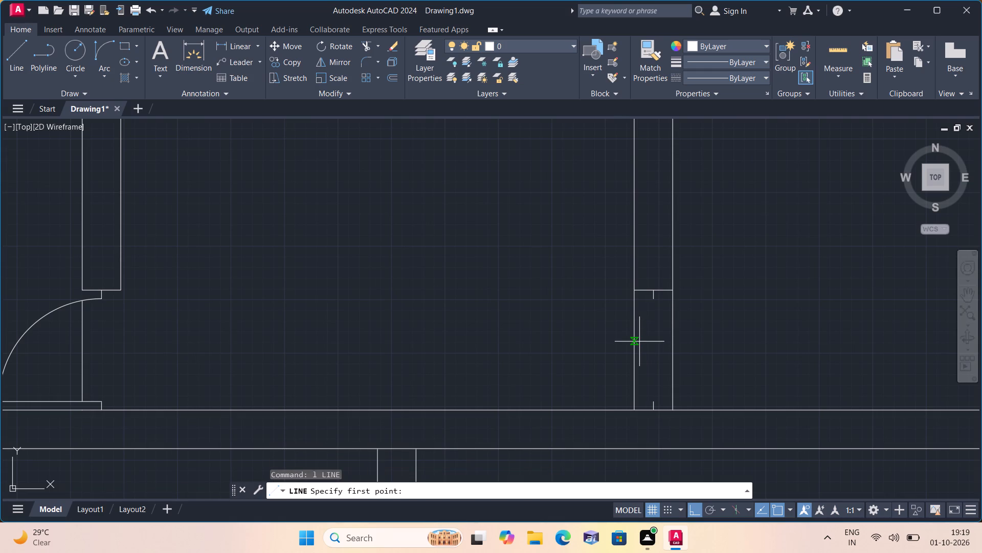
pyautogui.click(654, 401)
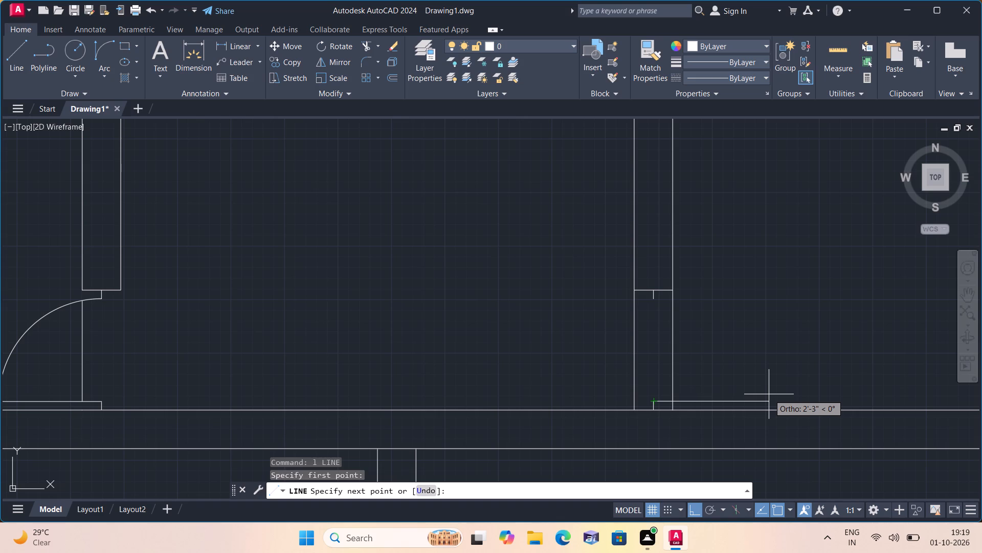
pyautogui.write("2'")
pyautogui.press('space')
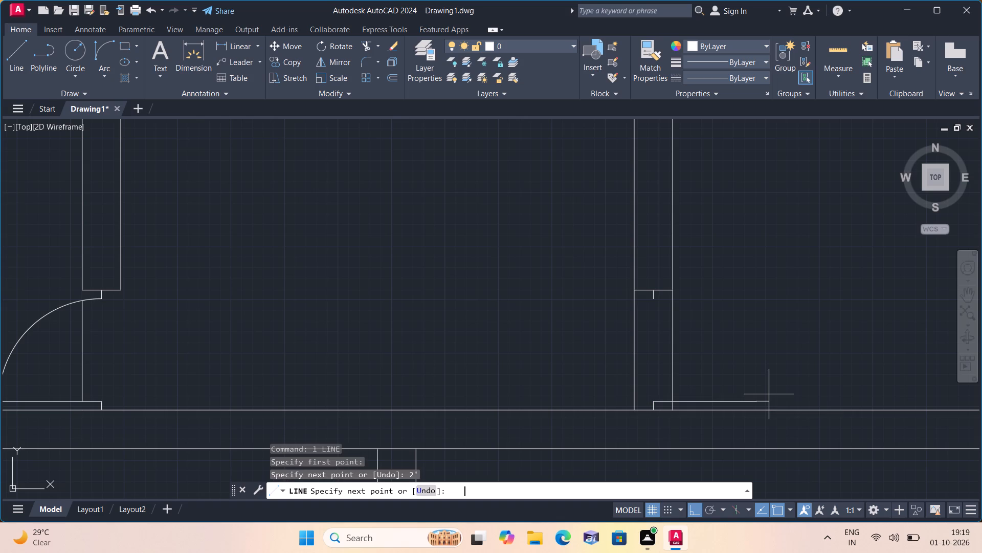
pyautogui.press('Escape')
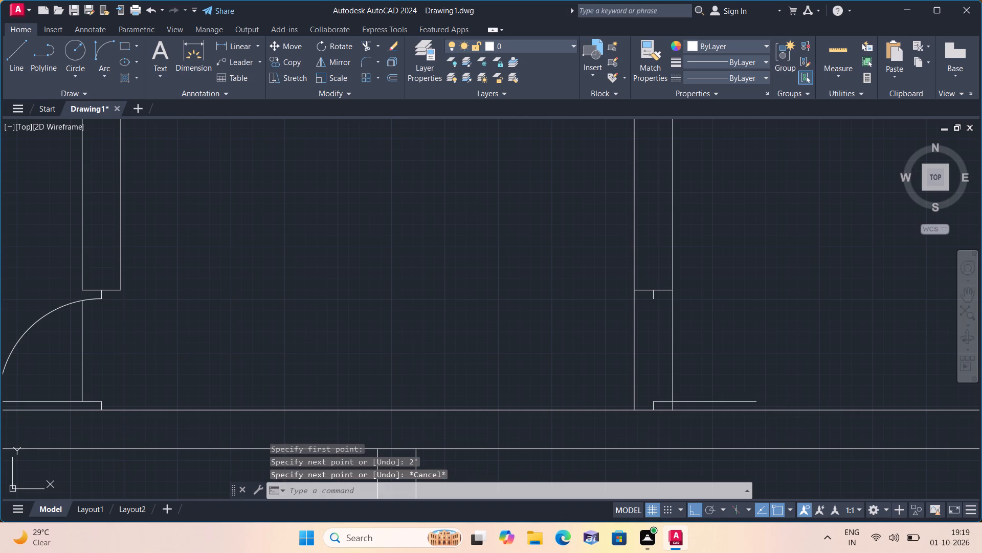
# Draw the door swing with a Start, End, Direction arc from the leaf's free end to the upper stub's lower end.
pyautogui.click(100, 76)
pyautogui.click(146, 232)
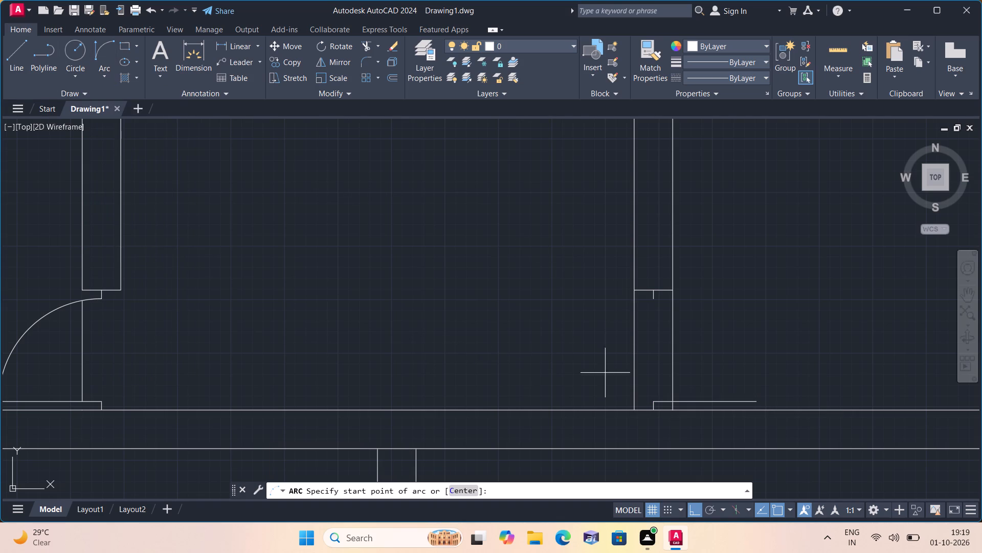
pyautogui.click(760, 403)
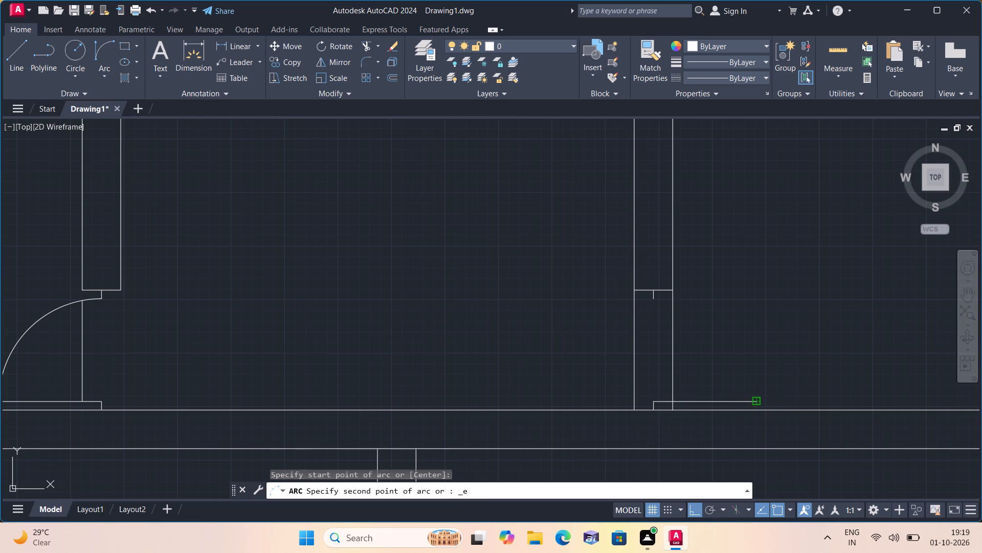
pyautogui.click(652, 300)
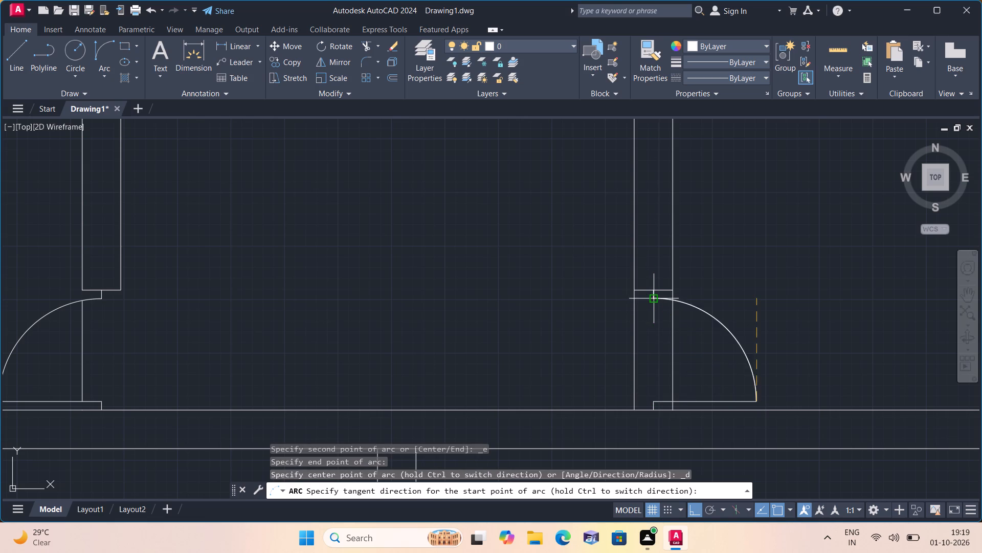
pyautogui.click(741, 307)
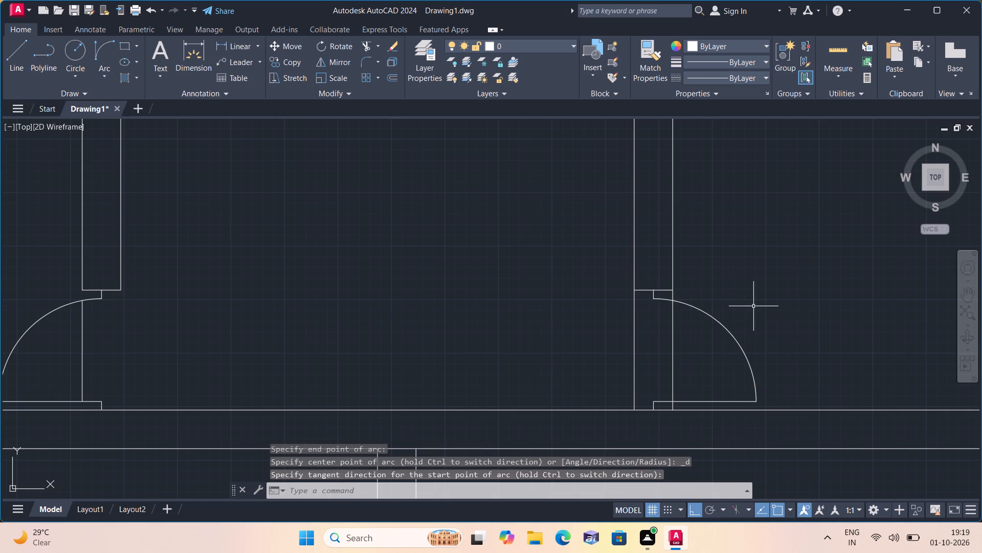
# Trim the wall's left face across the door opening, and its right face between jamb and swing arc and below the leaf.
pyautogui.scroll(-1, 753, 306)
pyautogui.moveTo(743, 305); pyautogui.dragTo(649, 275, button='middle')
pyautogui.scroll(-1, 741, 305)
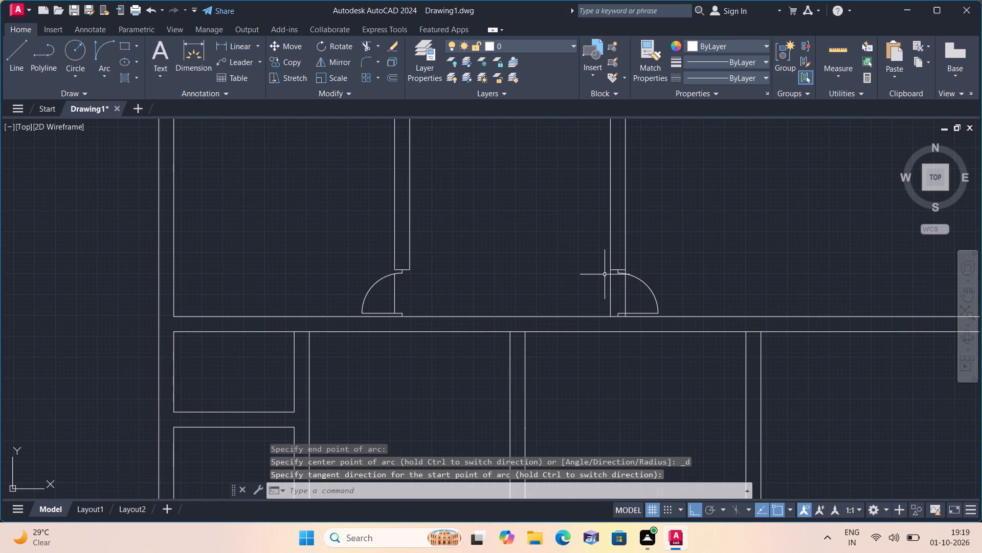
pyautogui.write('trim')
pyautogui.press('space')
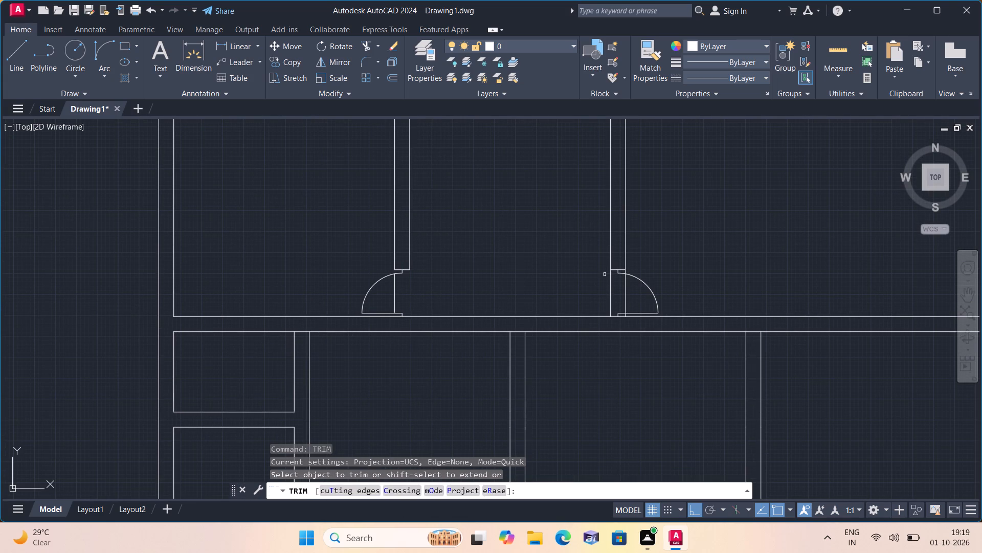
pyautogui.scroll(2, 595, 299)
pyautogui.click(636, 277)
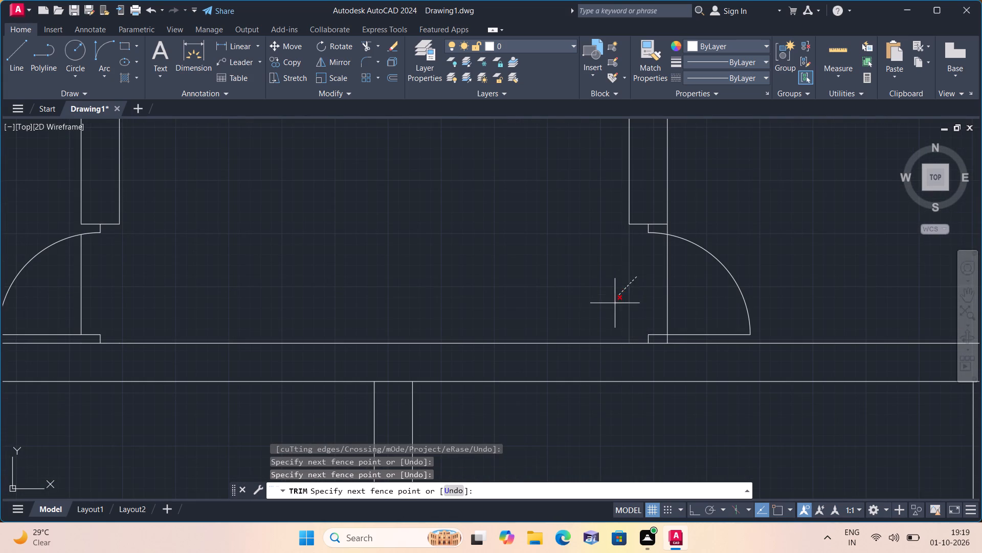
pyautogui.click(610, 308)
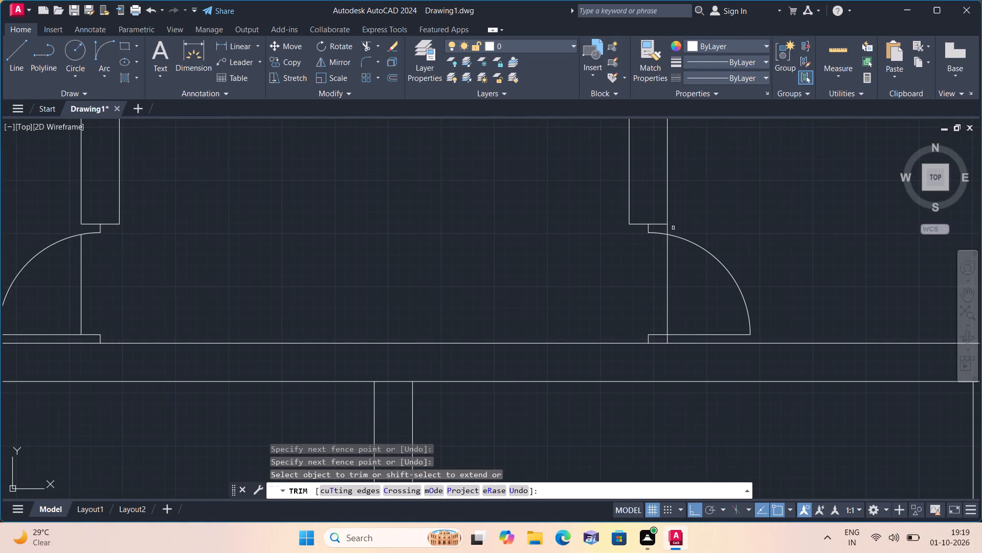
pyautogui.click(666, 228)
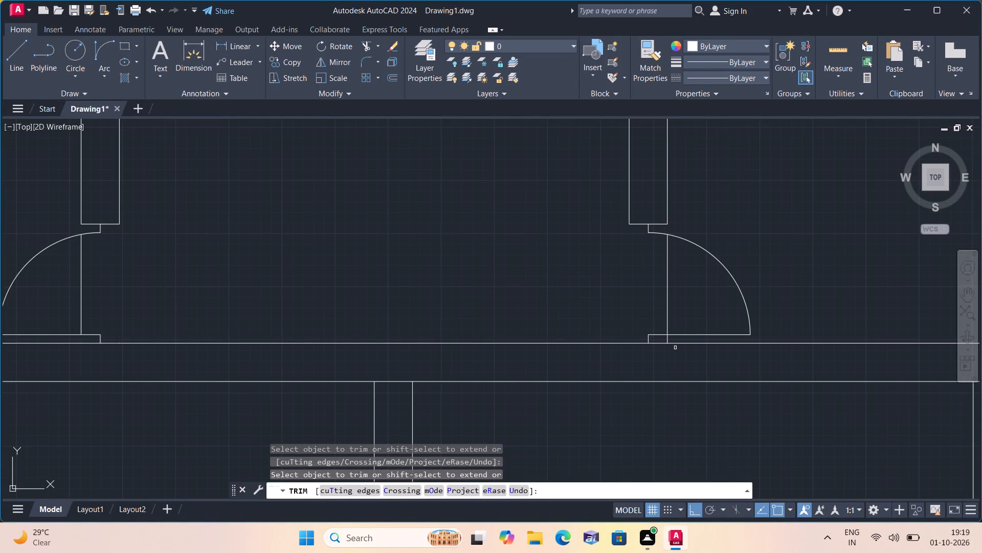
pyautogui.click(669, 338)
pyautogui.scroll(-1, 669, 338)
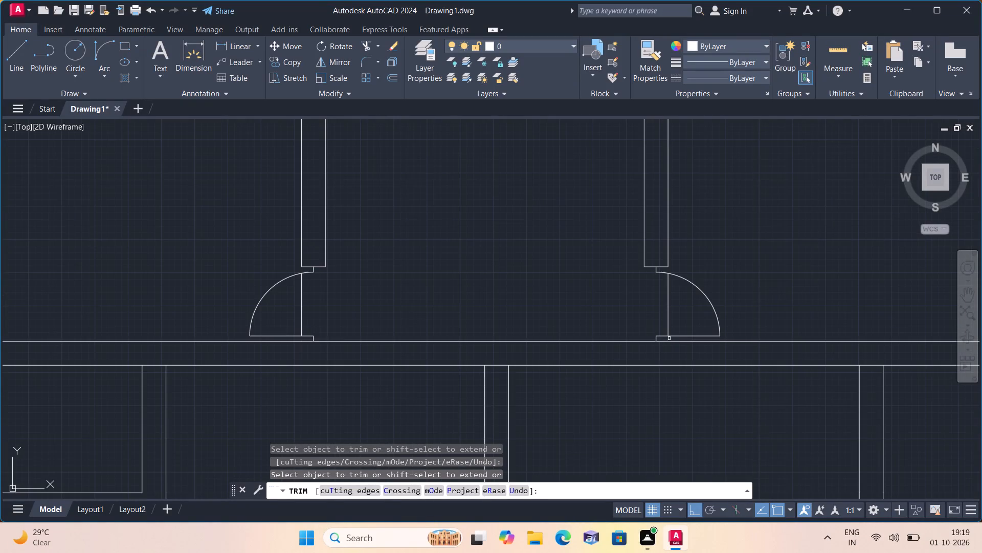
pyautogui.scroll(-2, 605, 311)
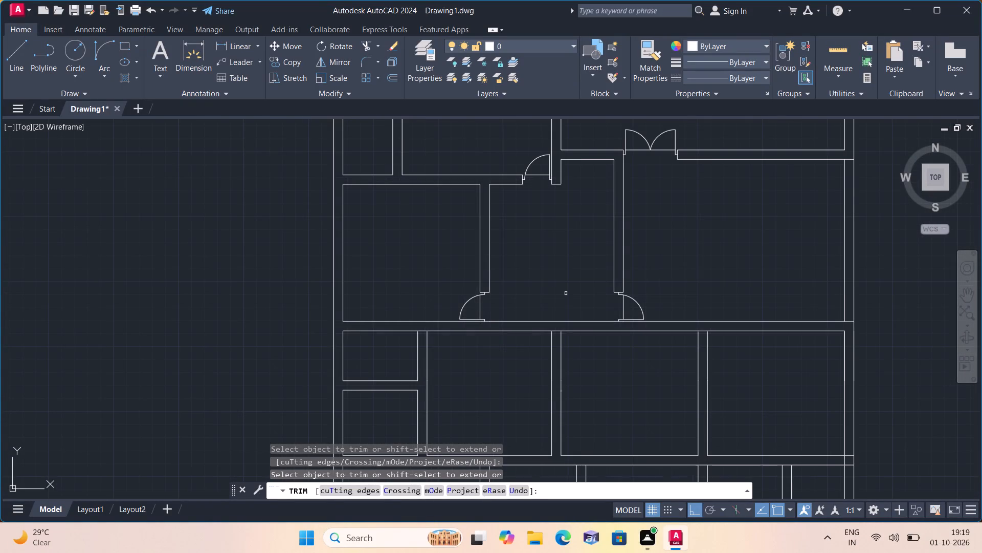
pyautogui.press('Escape')
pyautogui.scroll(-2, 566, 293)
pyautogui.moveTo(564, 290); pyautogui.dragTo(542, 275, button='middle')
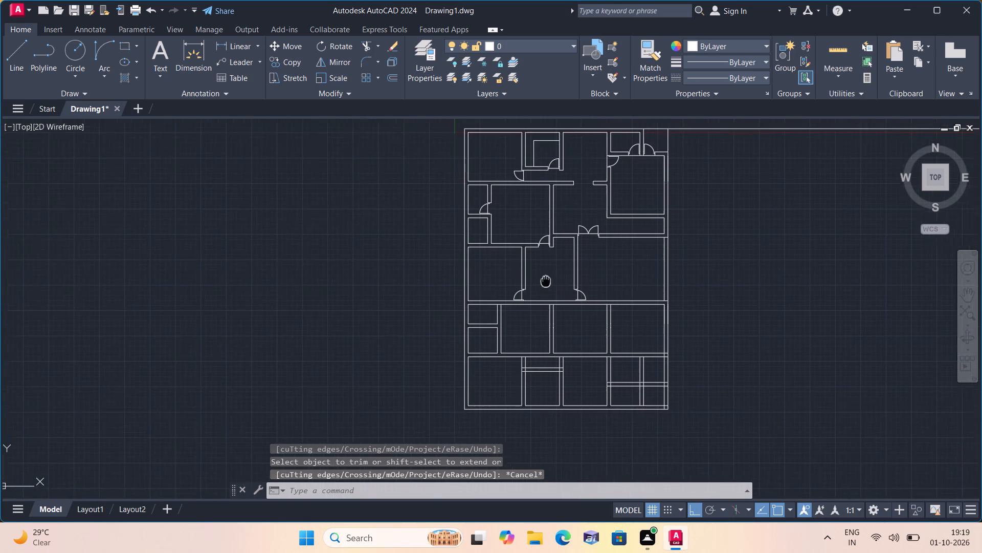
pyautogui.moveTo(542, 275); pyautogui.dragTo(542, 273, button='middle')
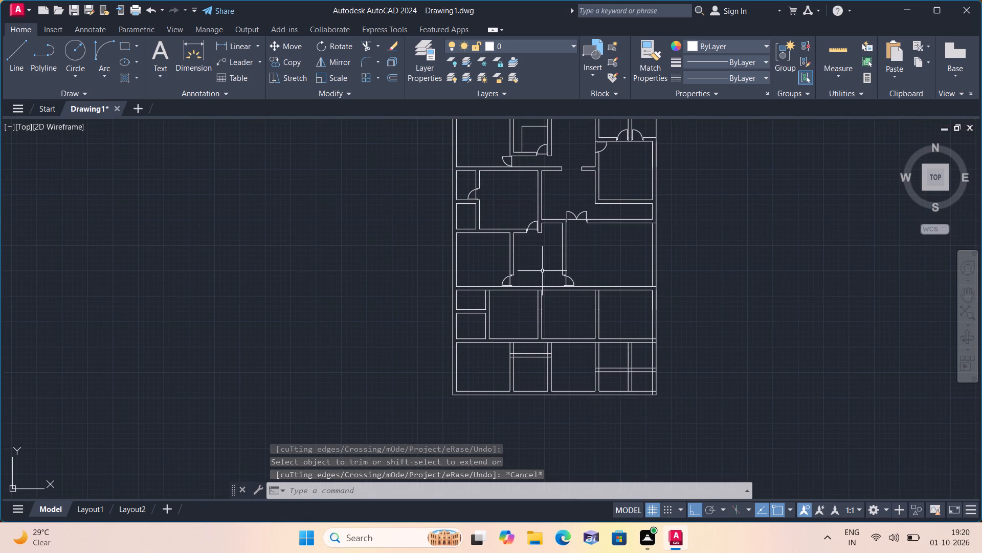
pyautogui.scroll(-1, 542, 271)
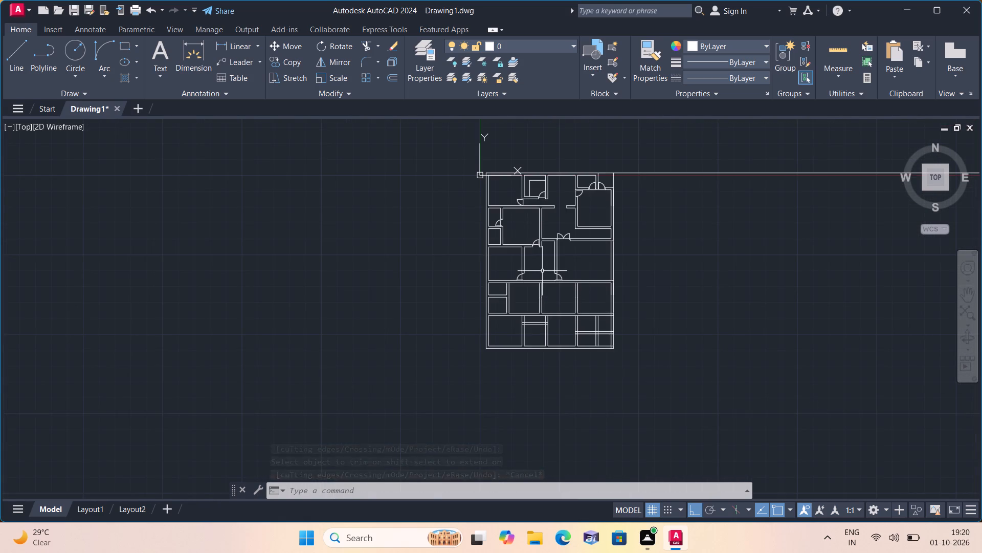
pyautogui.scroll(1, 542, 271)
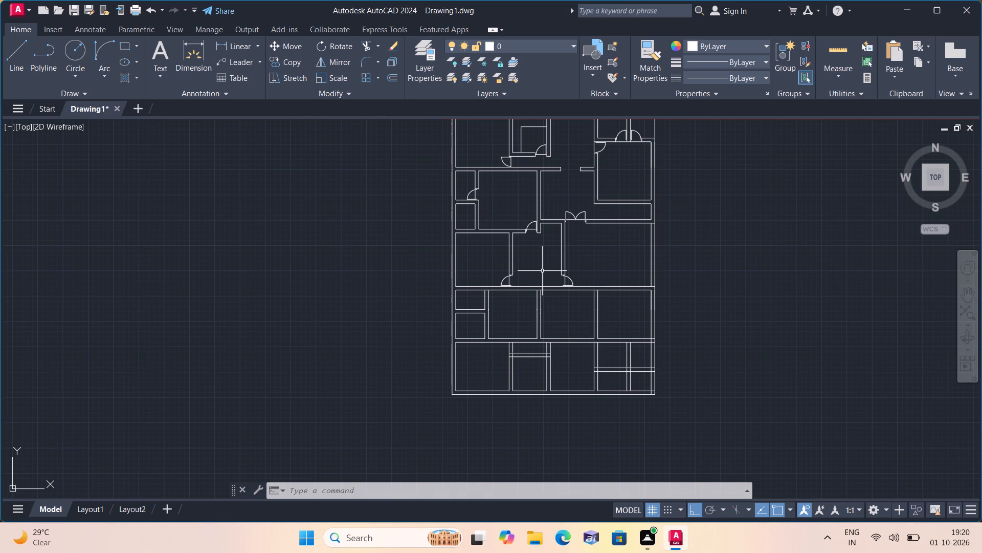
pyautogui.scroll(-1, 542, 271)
# Delete the leaf and swing arc of the middle-to-right lower room door, together with the wall-face line crossing its opening.
pyautogui.scroll(3, 565, 280)
pyautogui.scroll(1, 503, 281)
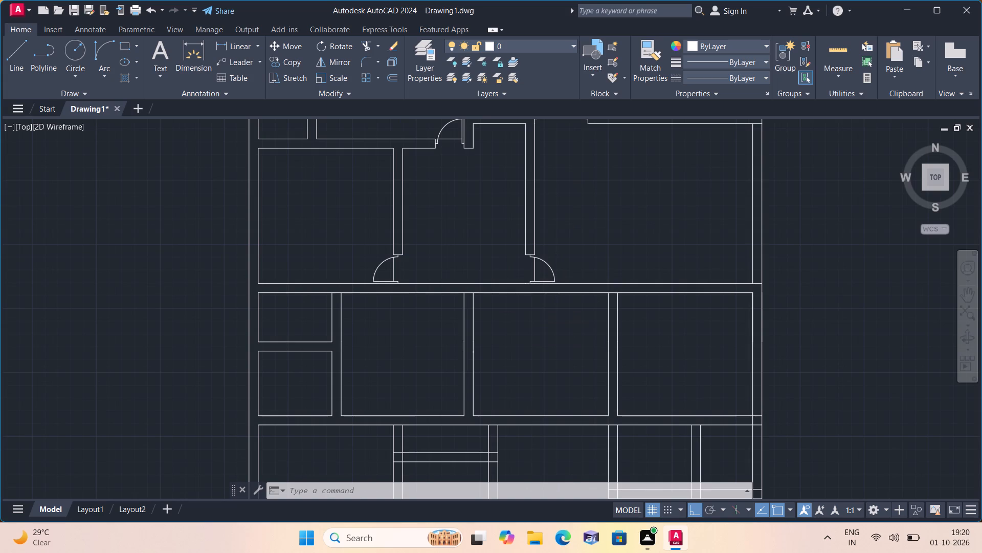
pyautogui.scroll(-1, 503, 281)
pyautogui.scroll(1, 503, 281)
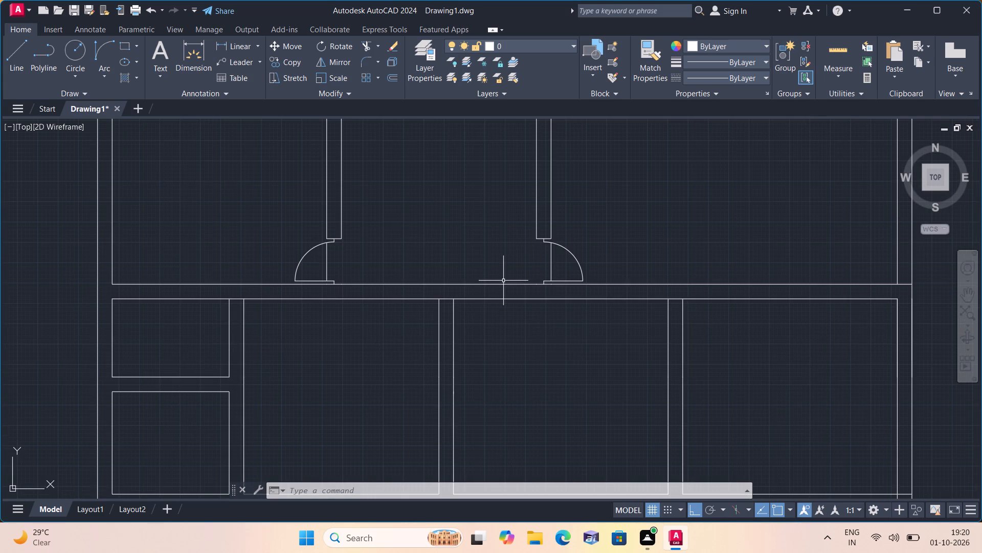
pyautogui.scroll(-1, 503, 281)
pyautogui.scroll(1, 503, 281)
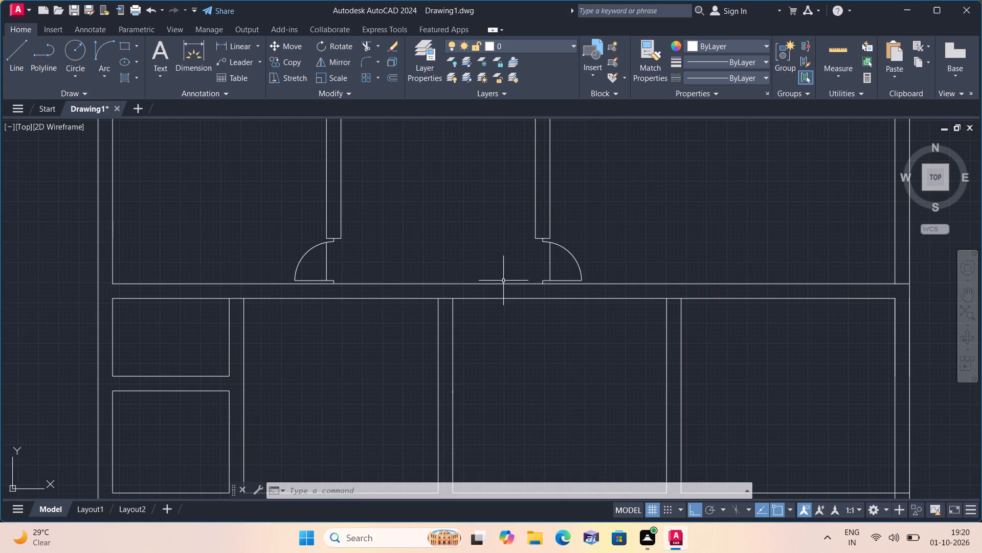
pyautogui.scroll(2, 563, 257)
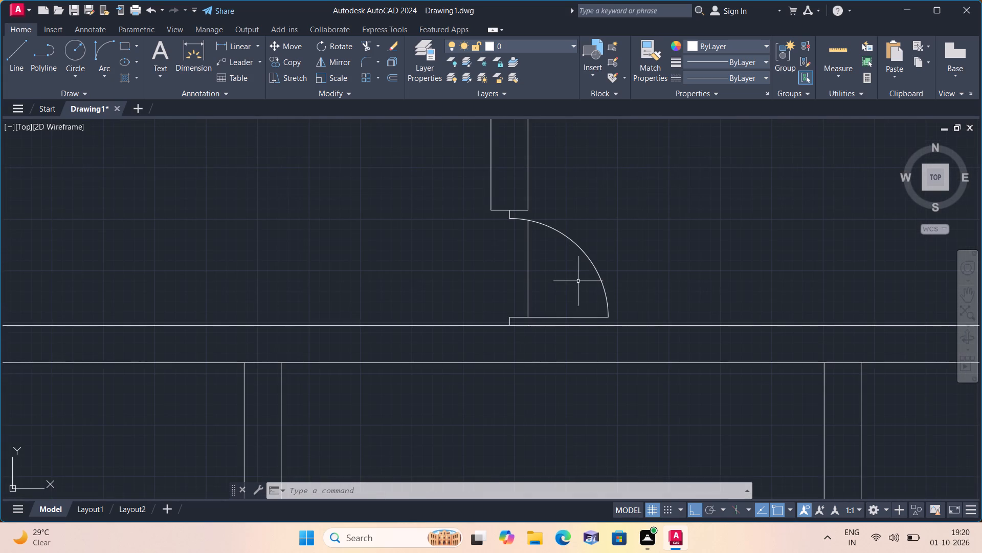
pyautogui.click(612, 322)
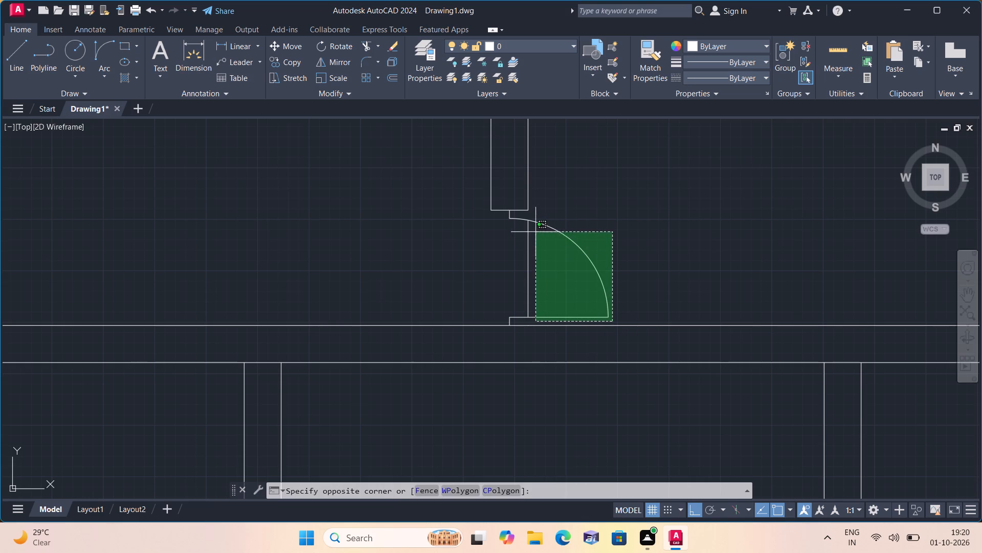
pyautogui.click(523, 223)
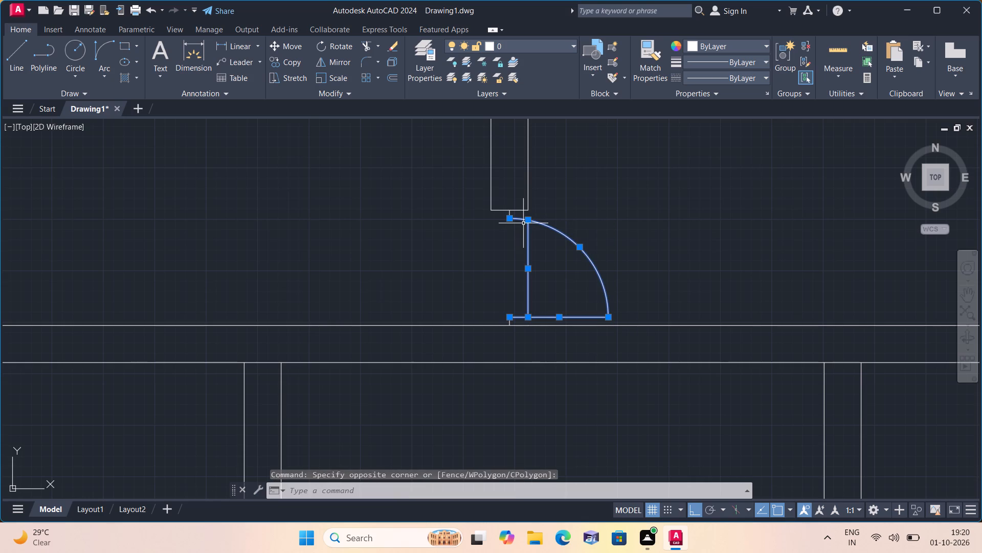
pyautogui.press('Delete')
# Draw a 2' horizontal door leaf leftward from the top end of the opening's lower stub.
pyautogui.write('l')
pyautogui.press('space')
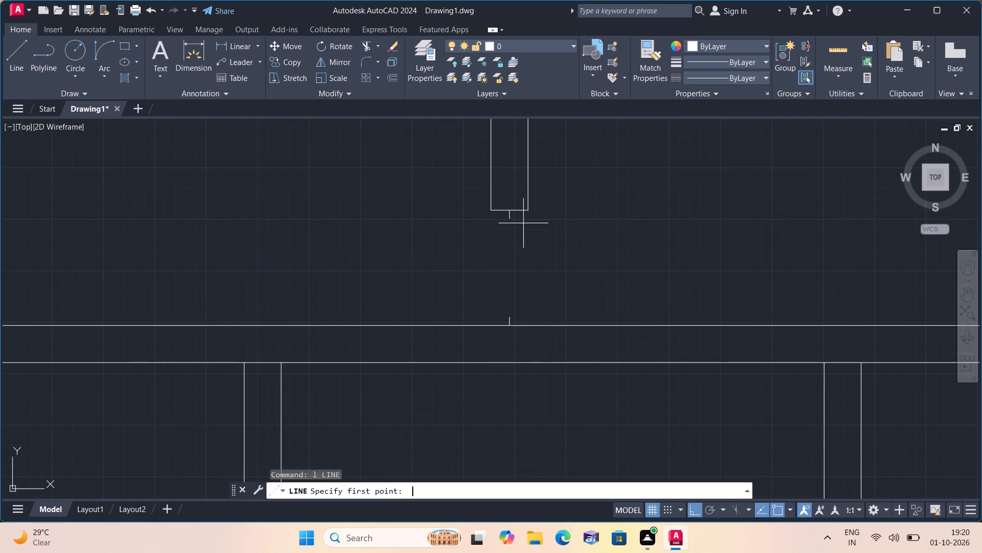
pyautogui.click(509, 319)
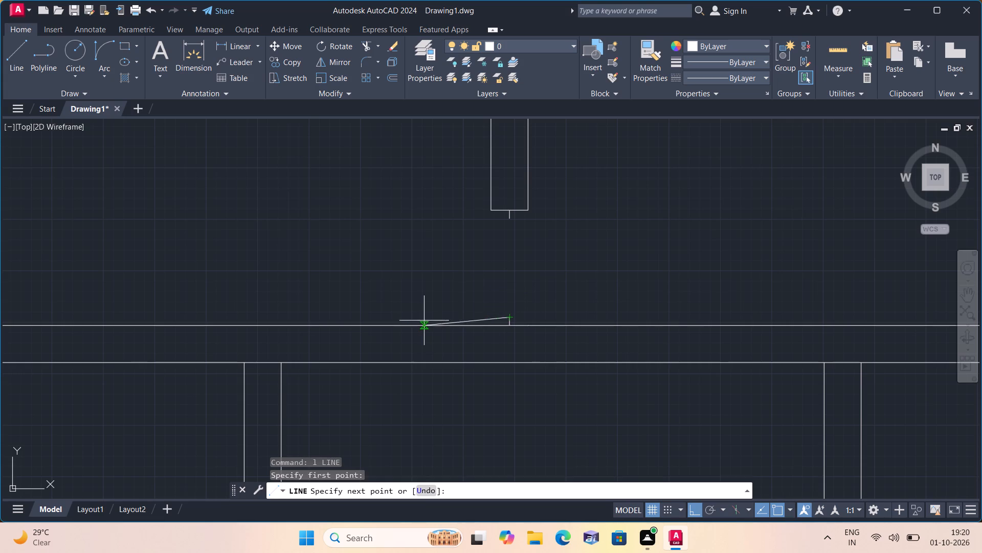
pyautogui.write("2'")
pyautogui.press('space')
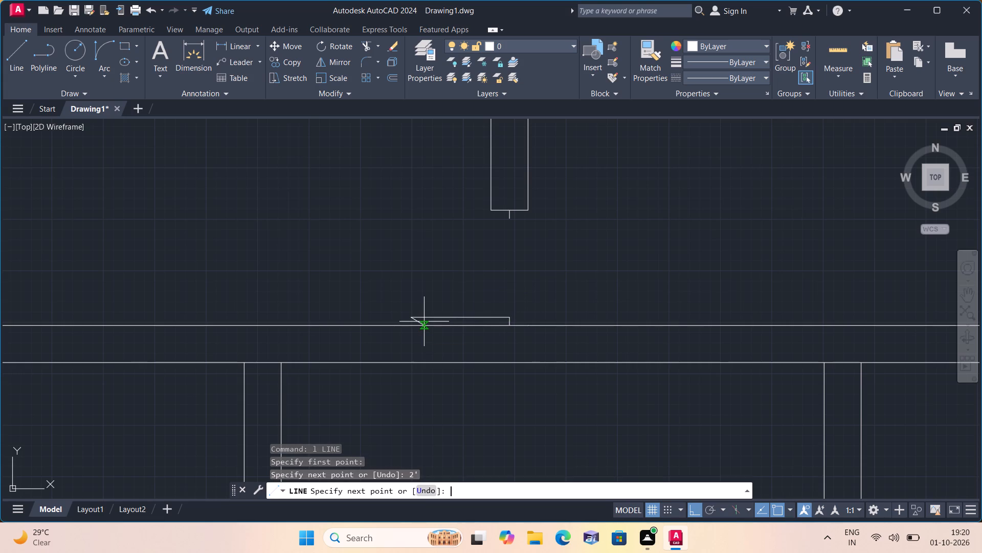
pyautogui.press('Escape')
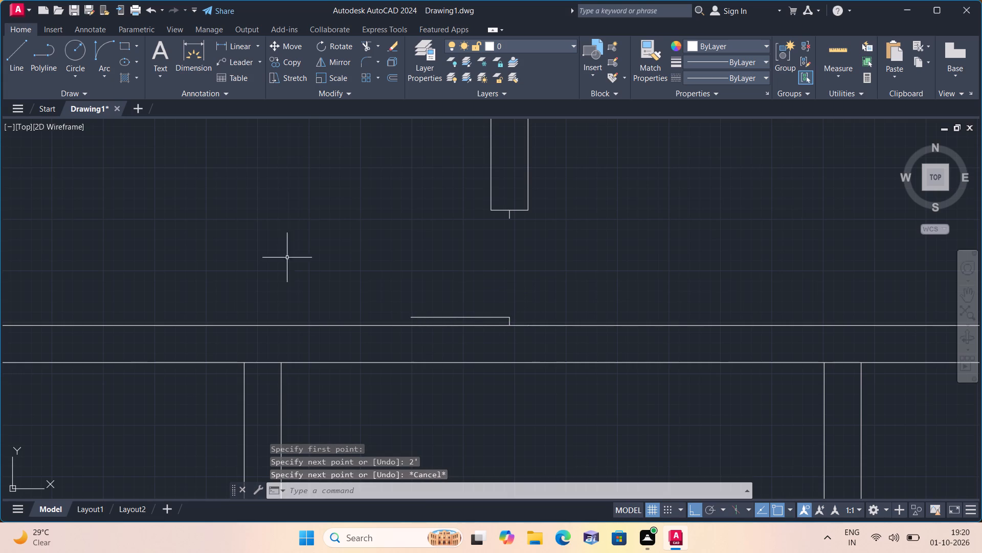
# Draw the door swing with a Start, End, Direction arc from the leaf's free left end to the upper stub's lower end.
pyautogui.click(107, 77)
pyautogui.click(138, 230)
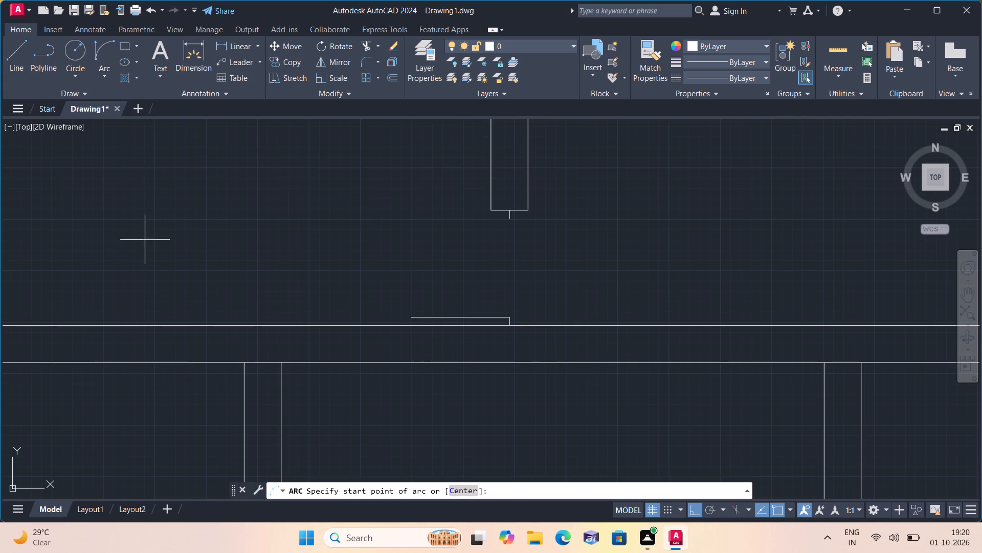
pyautogui.click(408, 317)
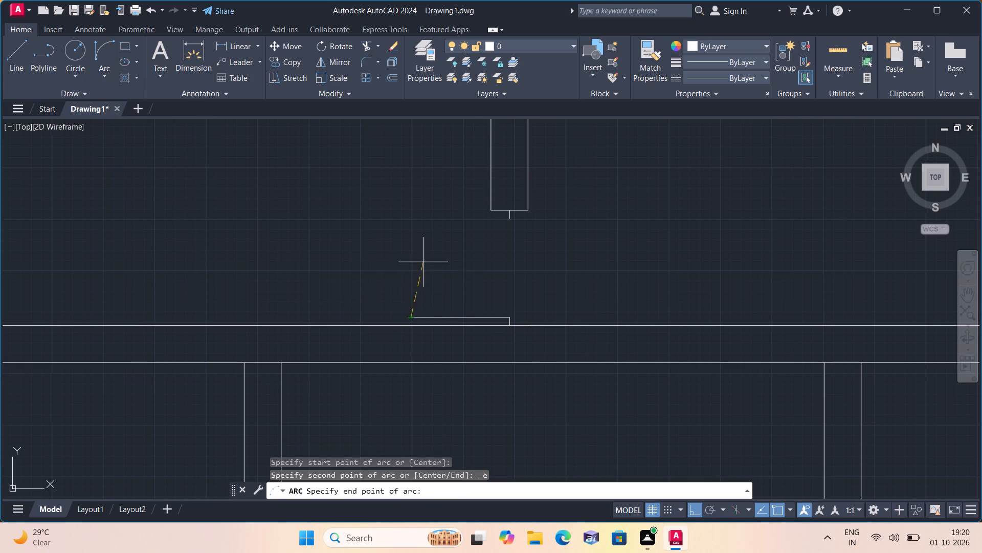
pyautogui.click(510, 220)
pyautogui.click(437, 217)
pyautogui.scroll(-2, 389, 240)
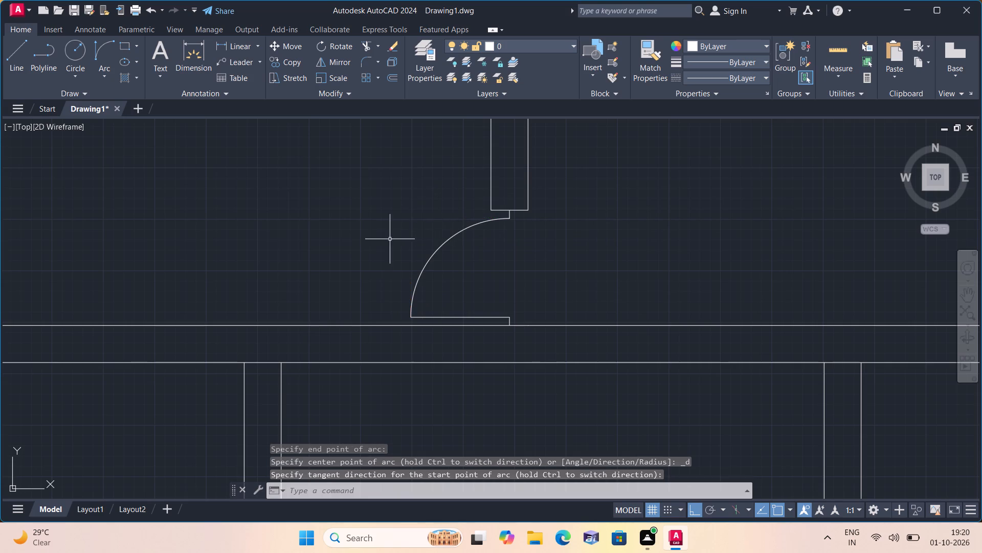
# Examine the lower part of the plan around the two small stacked rooms at the left outer wall.
pyautogui.scroll(-1, 385, 238)
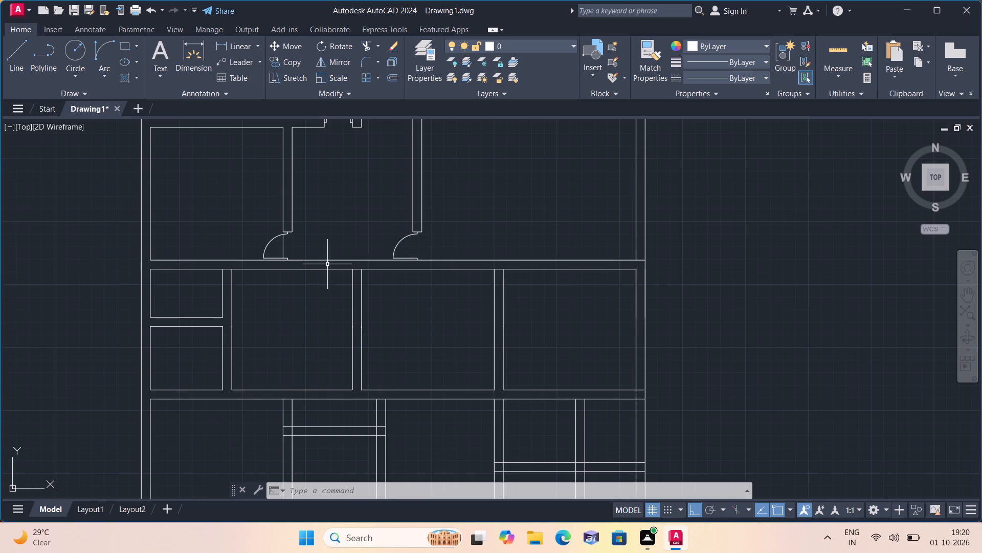
pyautogui.scroll(-1, 330, 274)
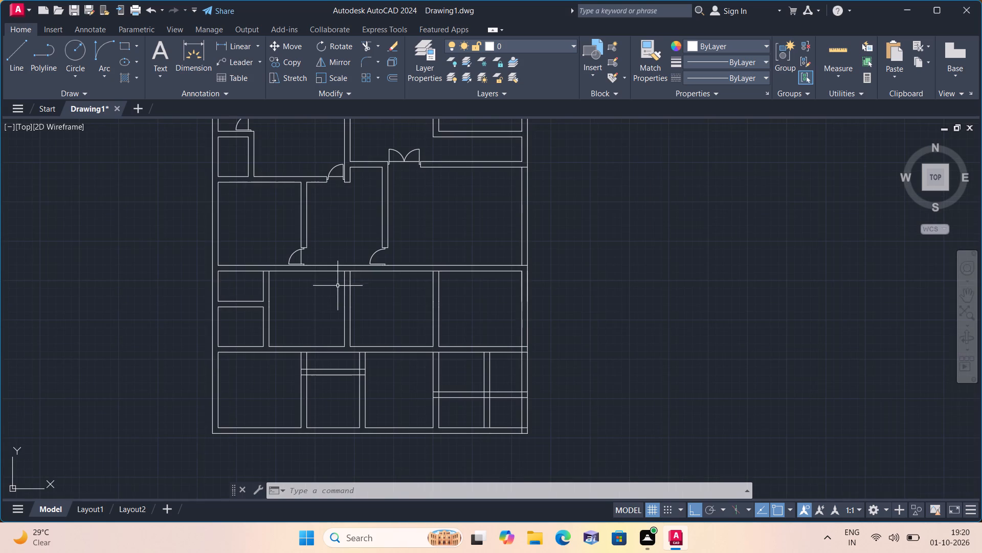
pyautogui.scroll(1, 286, 321)
pyautogui.scroll(1, 212, 320)
pyautogui.moveTo(213, 316); pyautogui.dragTo(211, 317, button='middle')
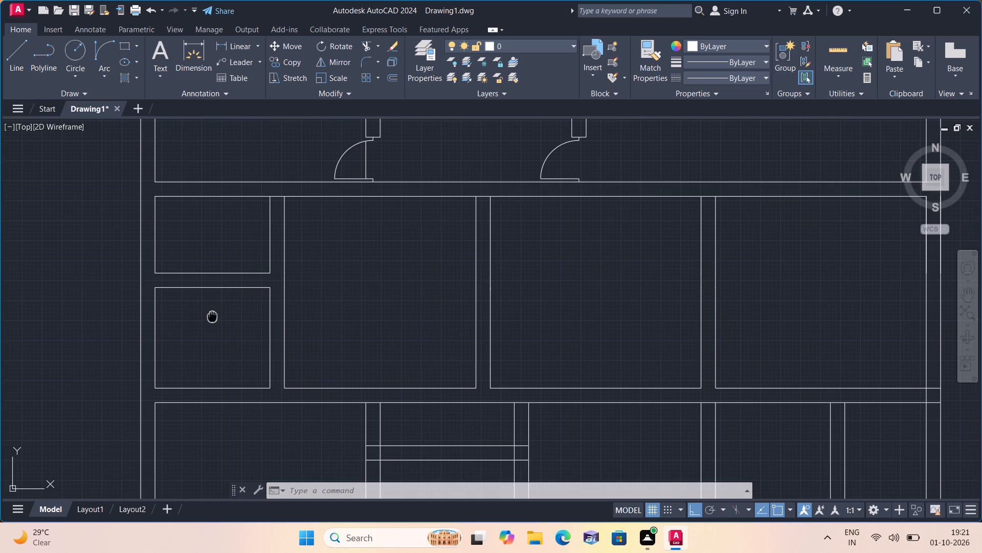
pyautogui.moveTo(211, 317); pyautogui.dragTo(310, 386, button='middle')
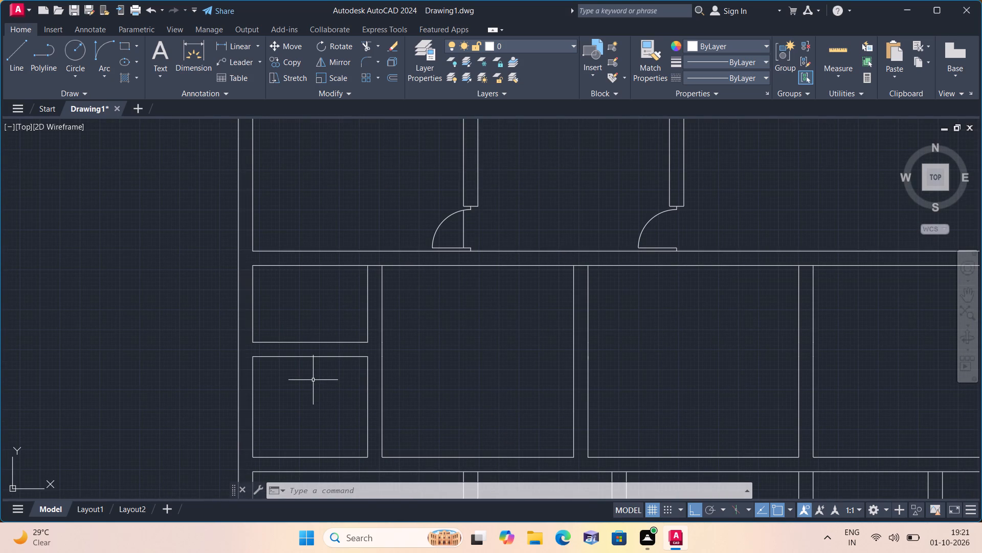
pyautogui.scroll(-1, 313, 380)
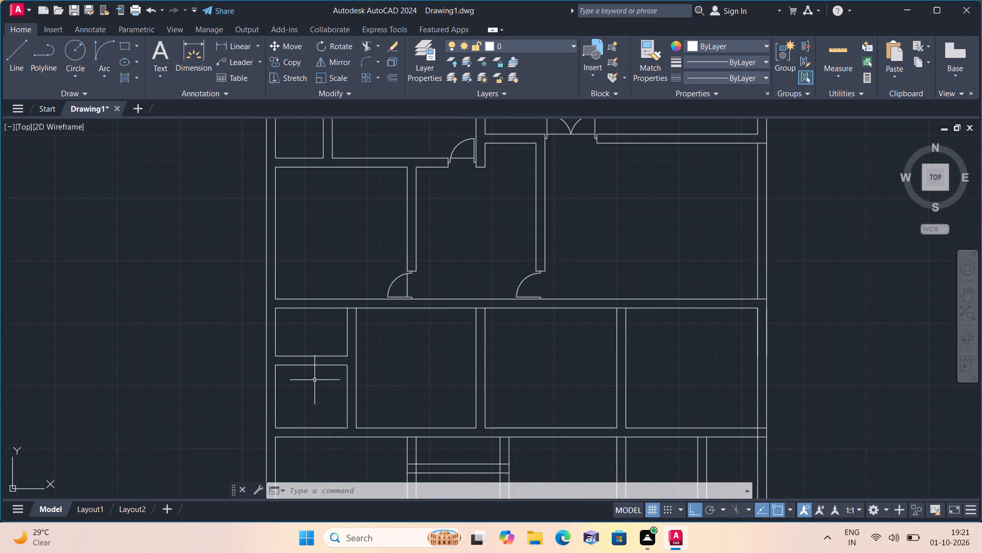
pyautogui.scroll(-1, 315, 380)
pyautogui.scroll(1, 315, 380)
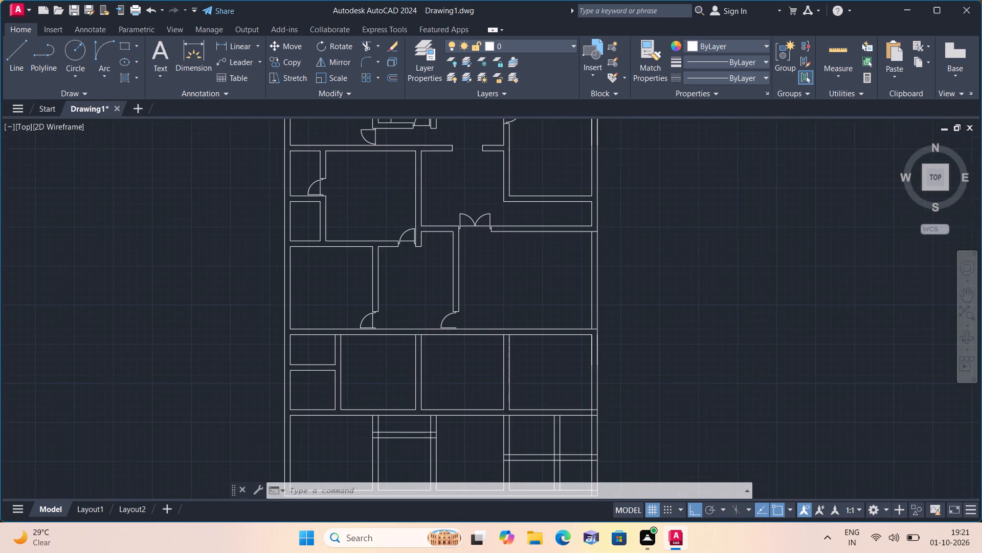
pyautogui.scroll(-1, 338, 402)
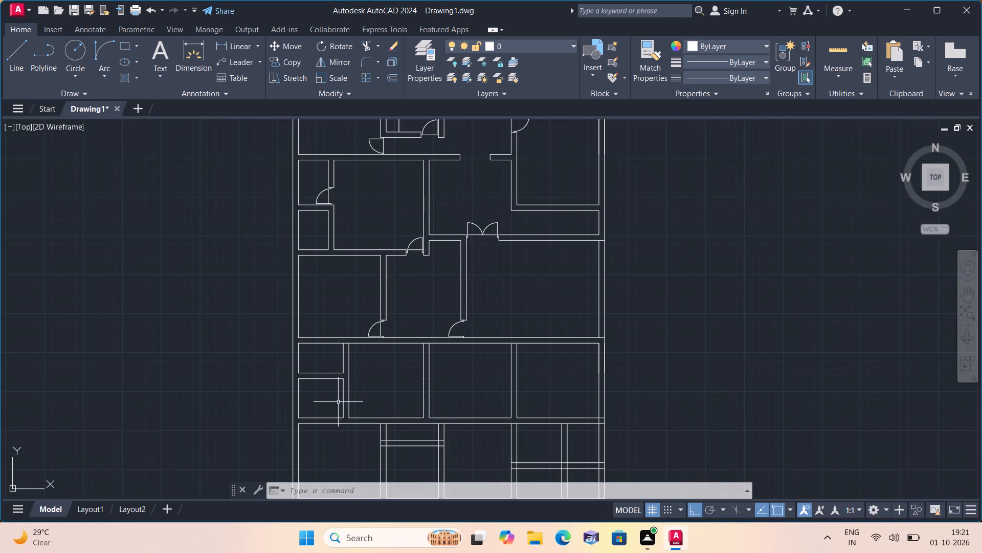
pyautogui.scroll(4, 338, 402)
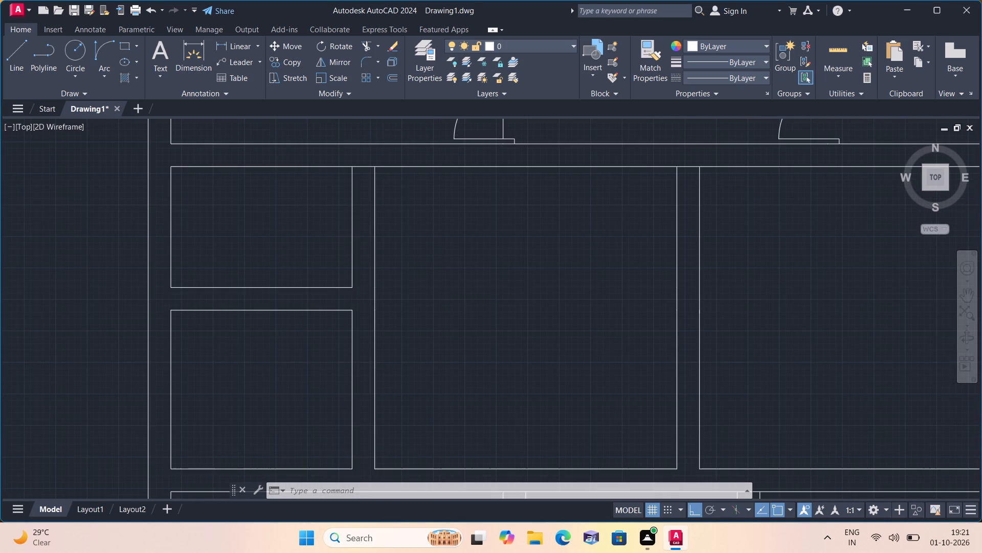
pyautogui.scroll(-1, 338, 402)
pyautogui.scroll(2, 338, 402)
pyautogui.scroll(-1, 338, 402)
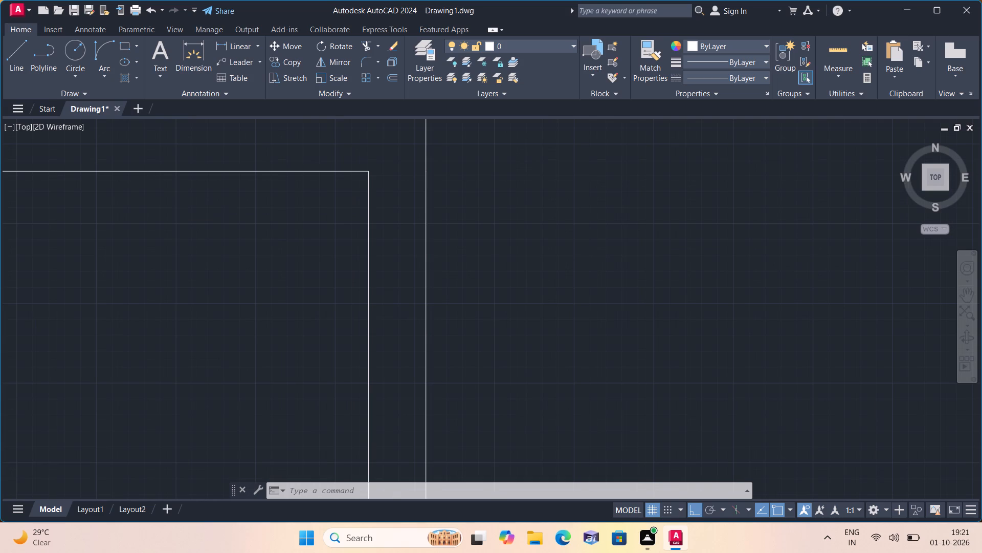
pyautogui.scroll(1, 338, 402)
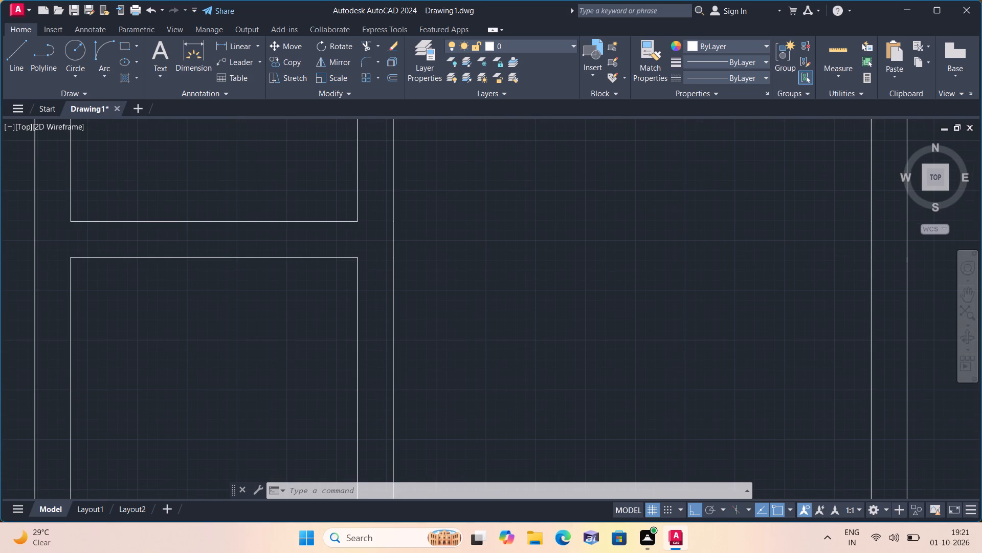
pyautogui.scroll(-1, 338, 402)
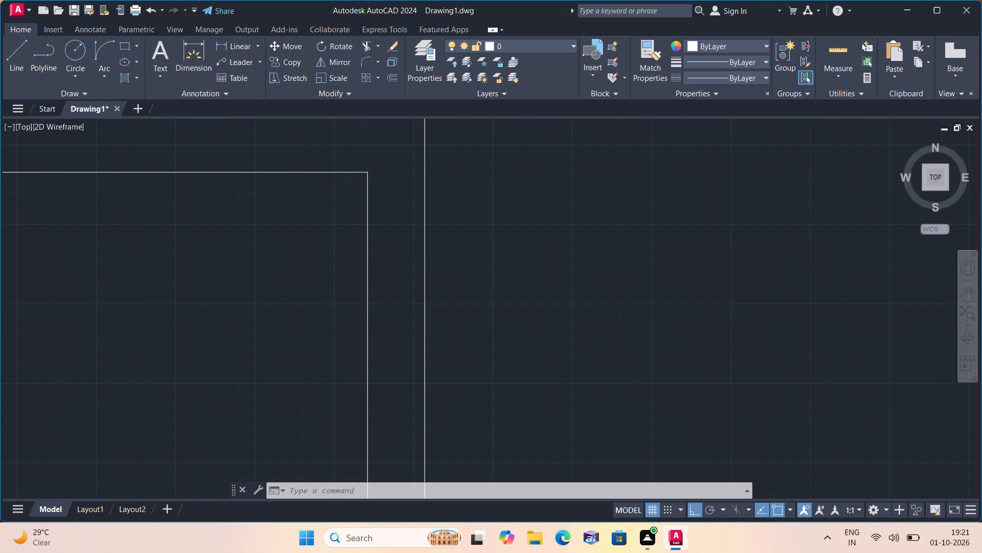
pyautogui.scroll(1, 338, 402)
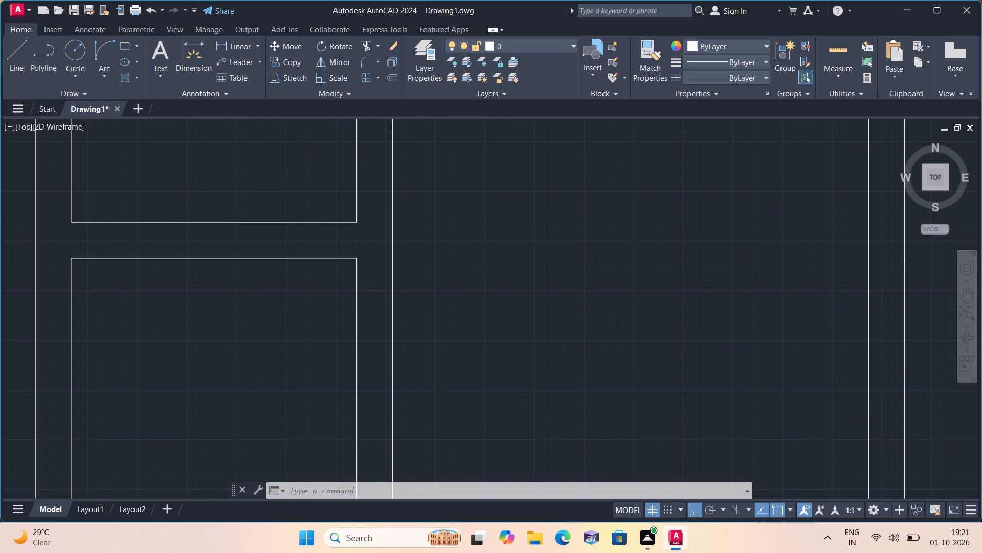
pyautogui.scroll(1, 338, 402)
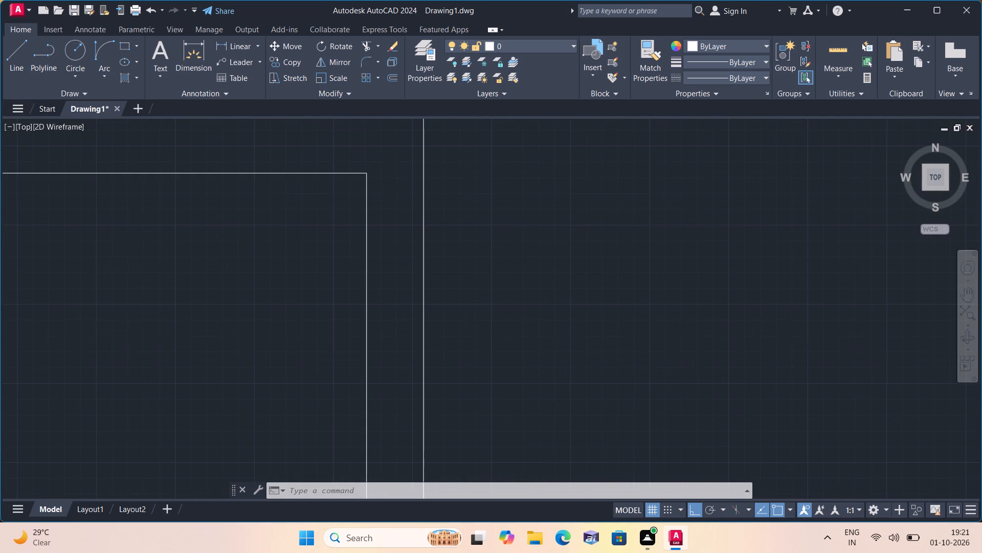
pyautogui.scroll(-1, 338, 402)
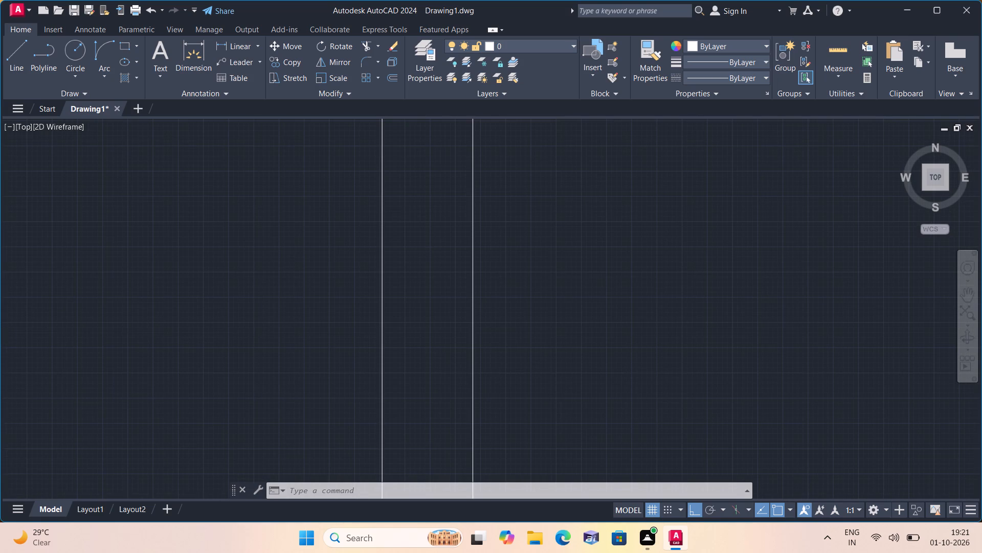
pyautogui.scroll(-1, 339, 402)
pyautogui.scroll(-1, 309, 373)
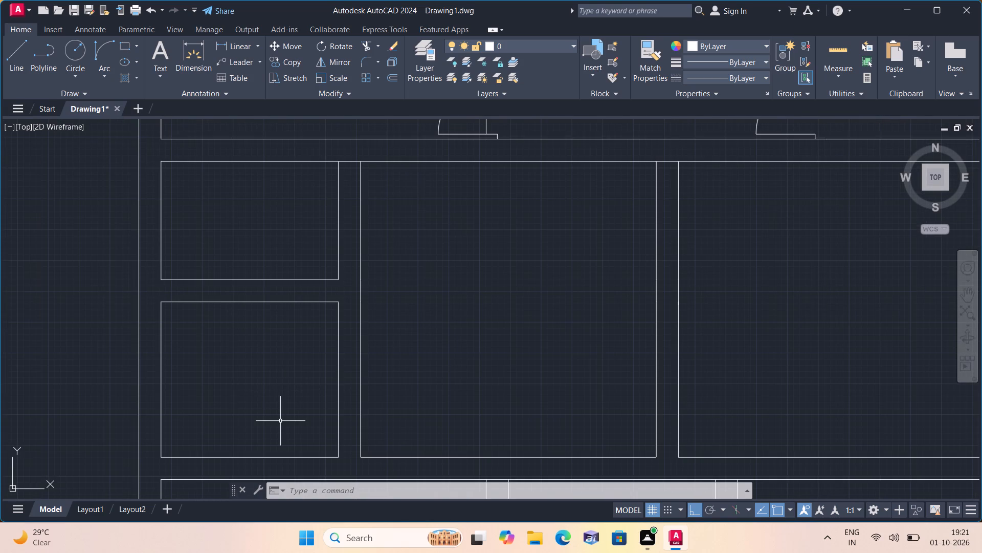
pyautogui.scroll(-1, 280, 421)
pyautogui.scroll(1, 280, 421)
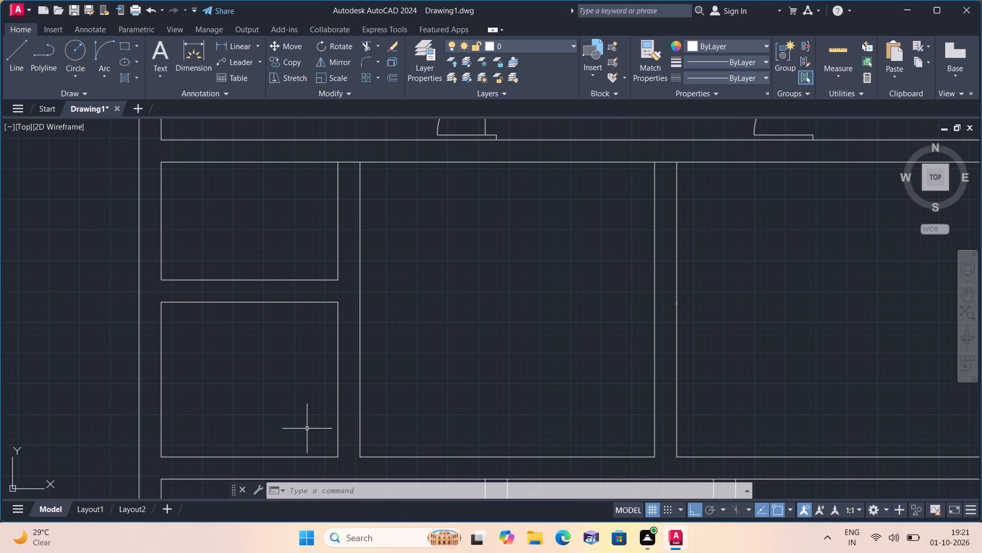
# Draw a horizontal jamb line across the wall from the upper small room's lower-right corner to the wall's right face.
pyautogui.scroll(-1, 294, 366)
pyautogui.moveTo(300, 331); pyautogui.dragTo(297, 364, button='middle')
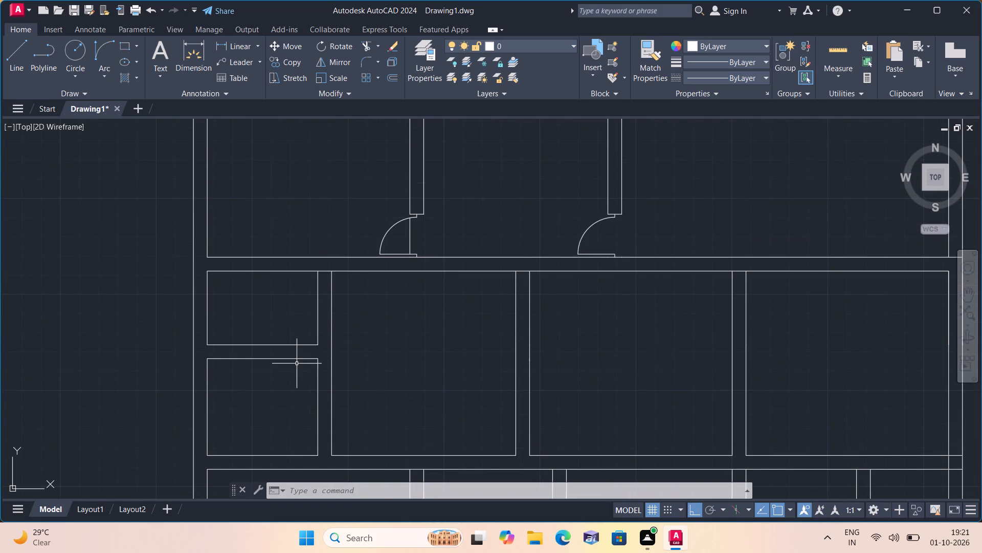
pyautogui.press('l')
pyautogui.press('space')
pyautogui.scroll(2, 316, 336)
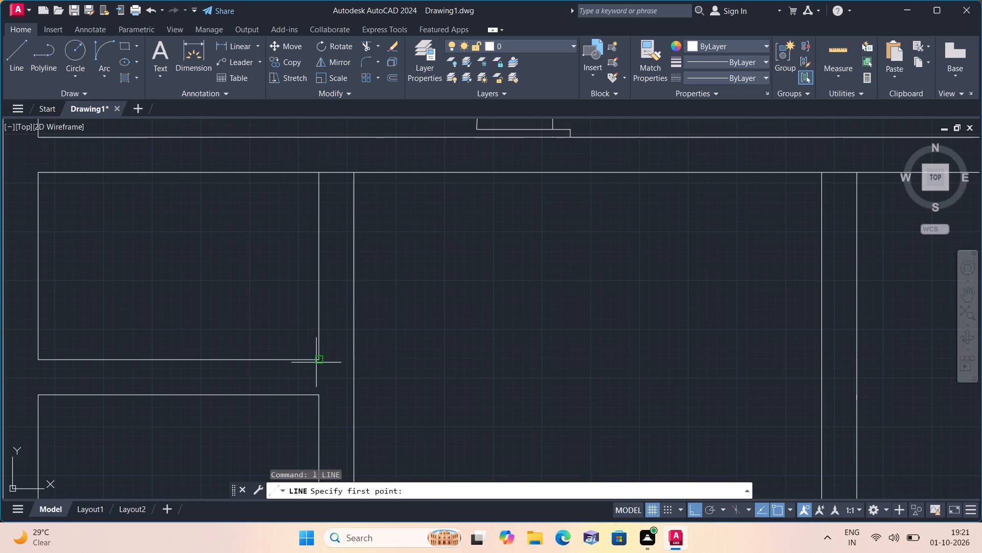
pyautogui.click(316, 362)
pyautogui.click(356, 363)
pyautogui.press('space')
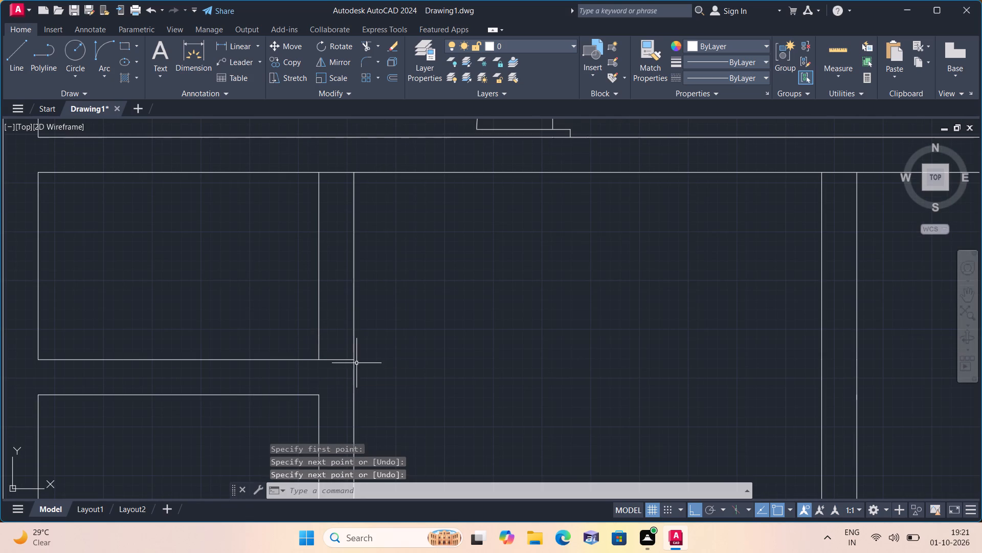
# Draw a connected line upward from the jamb's midpoint with 2", 2' and 2" segments, ending horizontally at the wall's right face.
pyautogui.press('space')
pyautogui.click(337, 359)
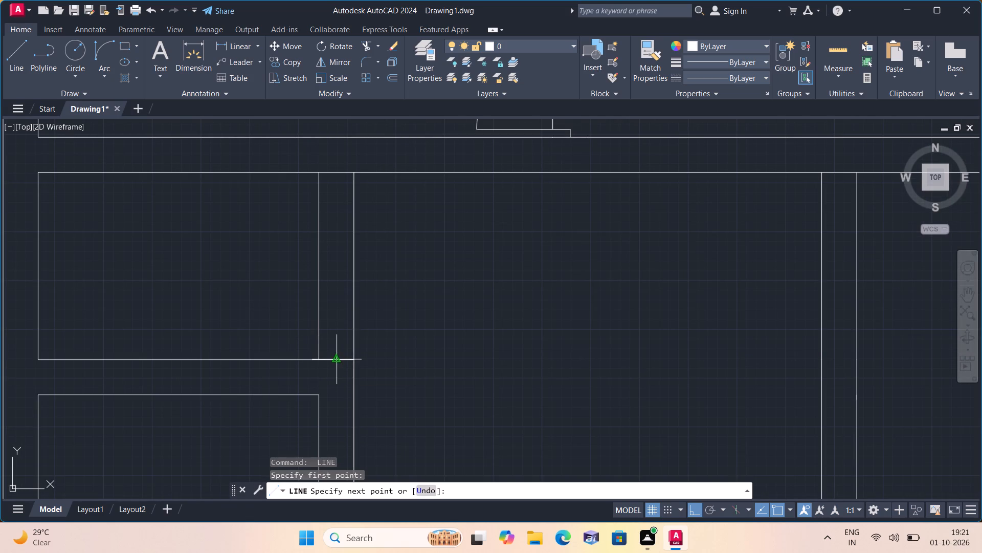
pyautogui.write('2"')
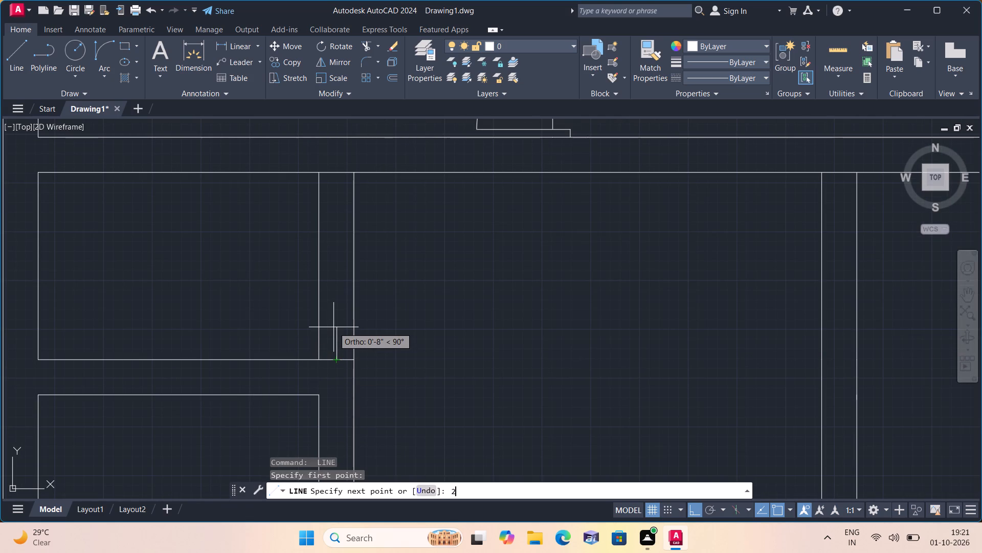
pyautogui.press('space')
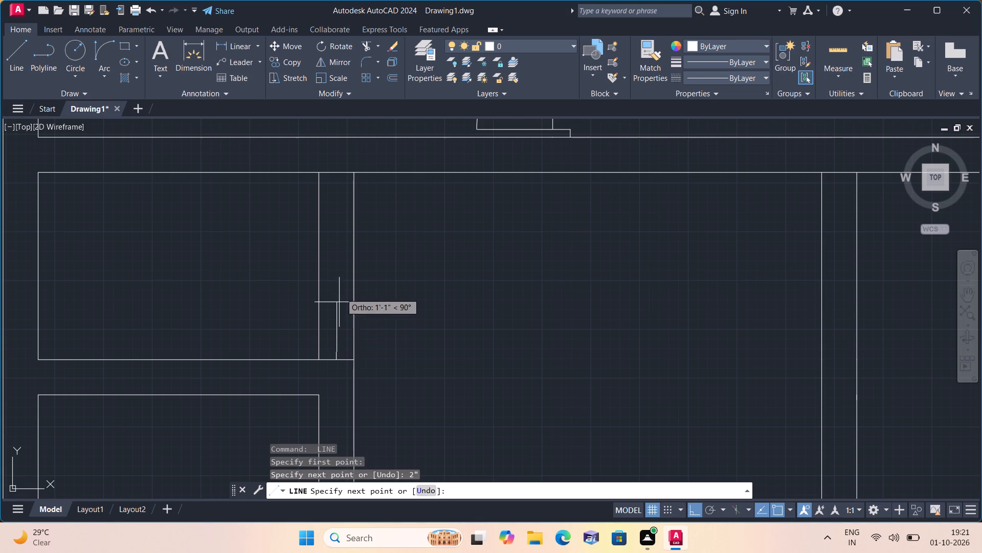
pyautogui.write("2'")
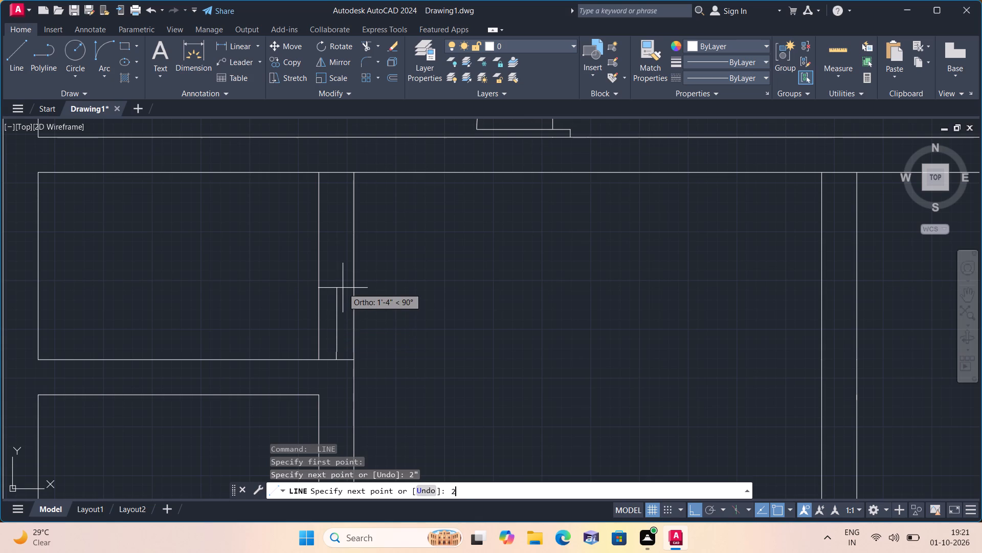
pyautogui.press('space')
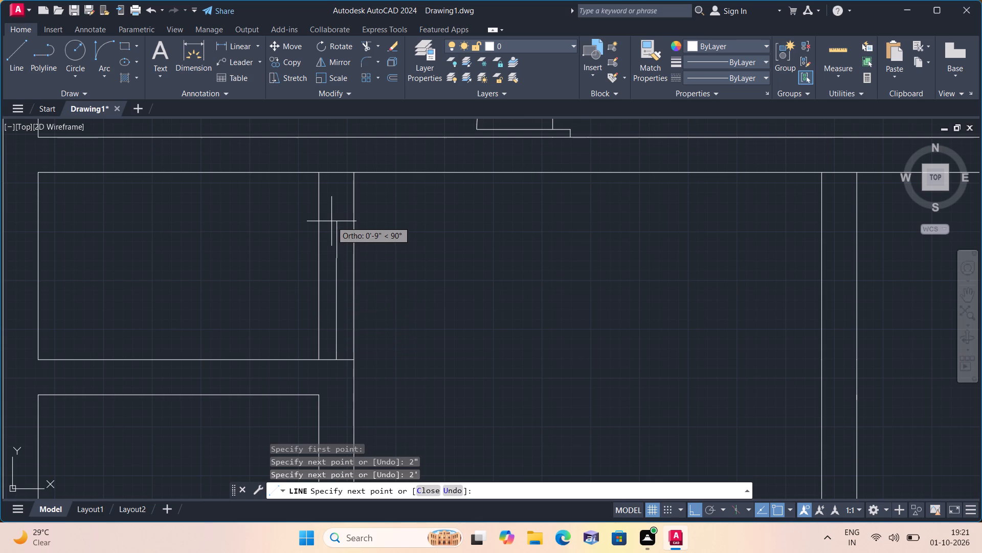
pyautogui.write('2"')
pyautogui.press('space')
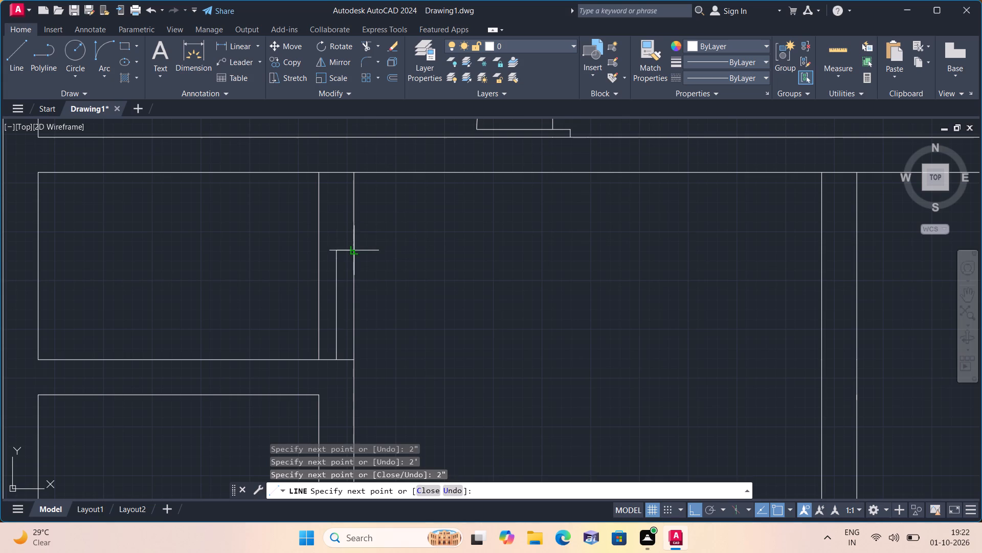
pyautogui.click(354, 249)
pyautogui.press('space')
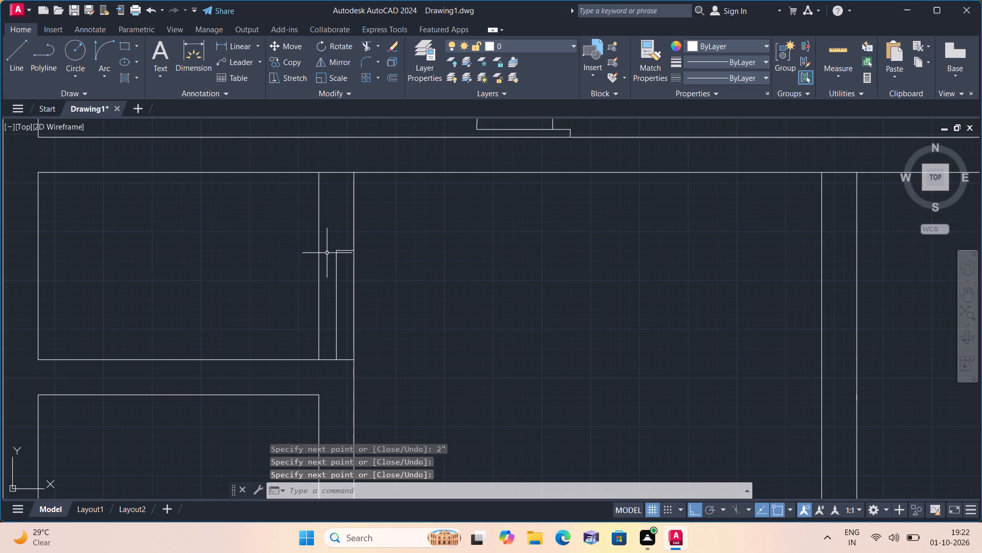
# Complete the opening's upper jamb with a line from the top of the vertical segments to the wall's left face.
pyautogui.press('space')
pyautogui.click(337, 247)
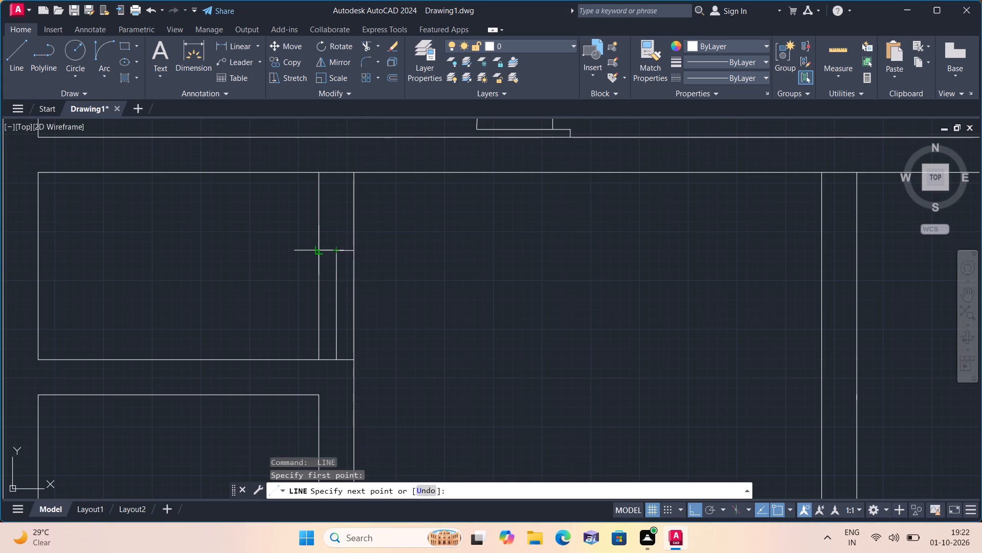
pyautogui.click(318, 254)
pyautogui.press('space')
# Examine the whole floor plan, including the finished doors and the remaining rooms in the lower part.
pyautogui.scroll(-2, 328, 265)
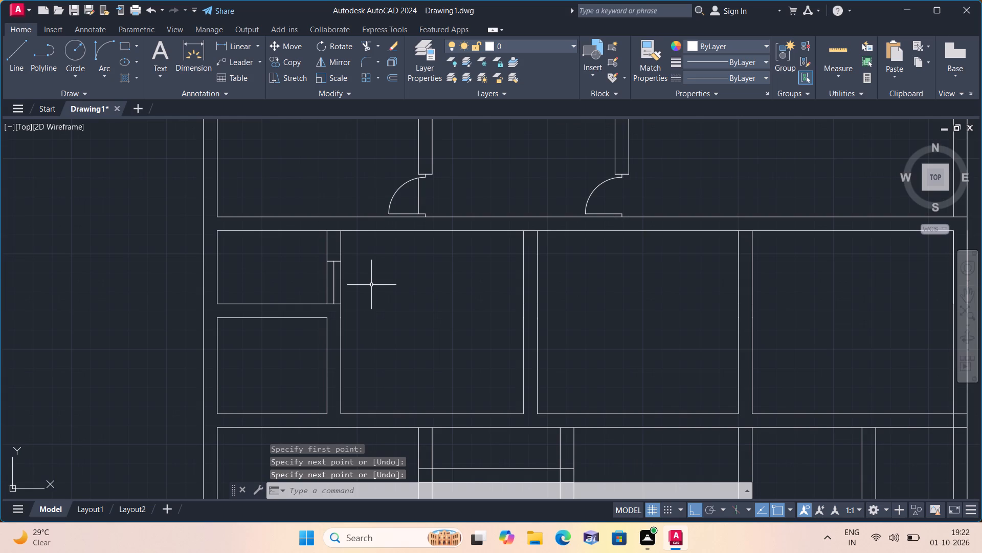
pyautogui.scroll(-1, 371, 285)
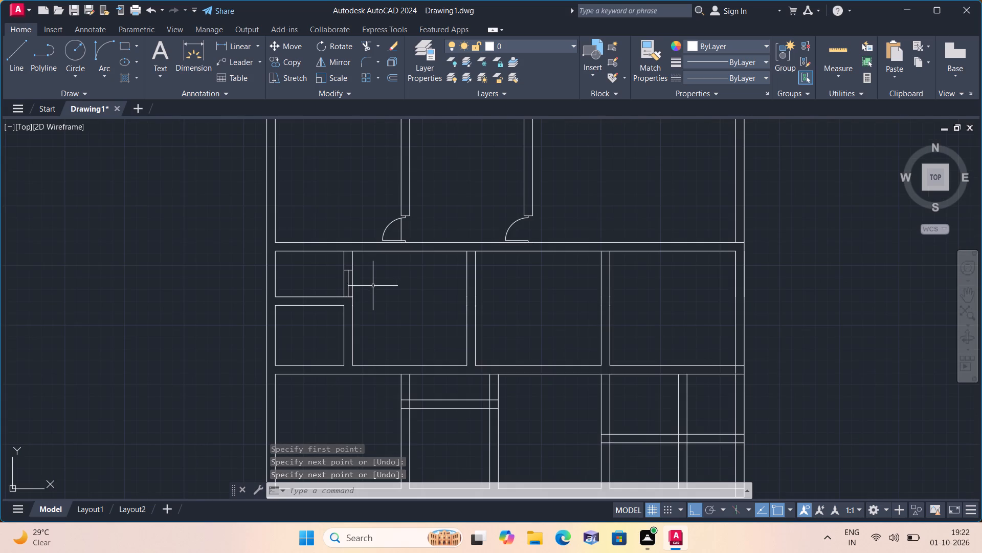
pyautogui.scroll(-1, 376, 285)
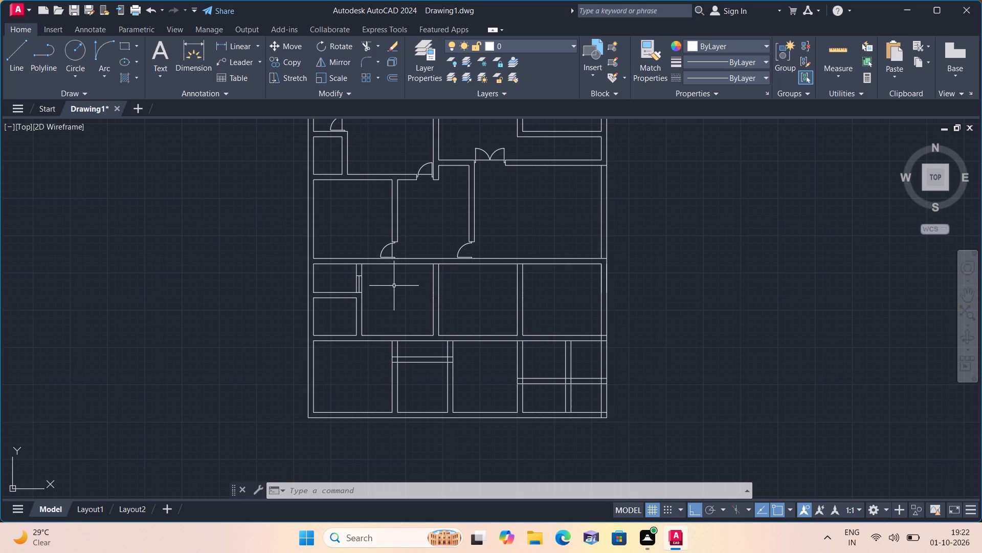
pyautogui.scroll(1, 394, 286)
pyautogui.scroll(-1, 394, 286)
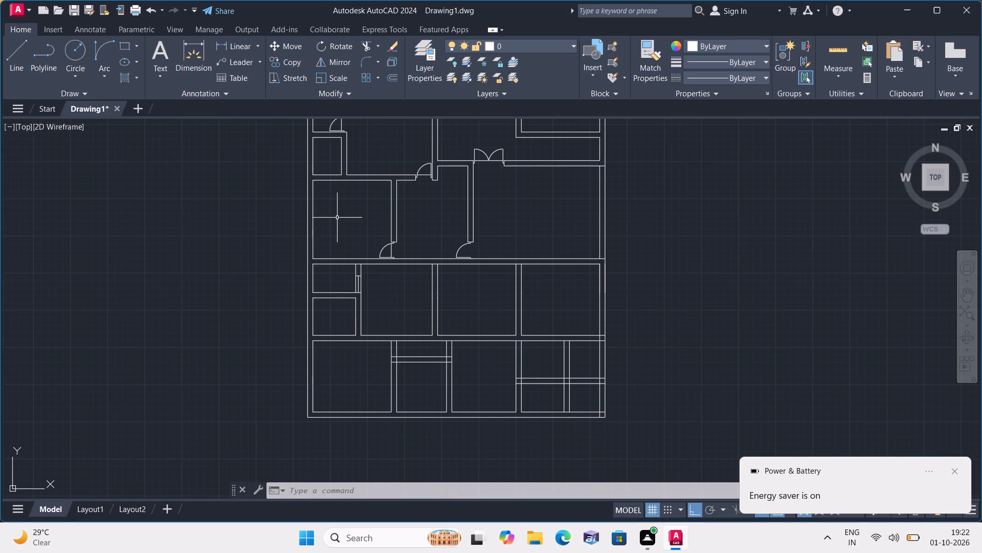
pyautogui.scroll(-1, 308, 184)
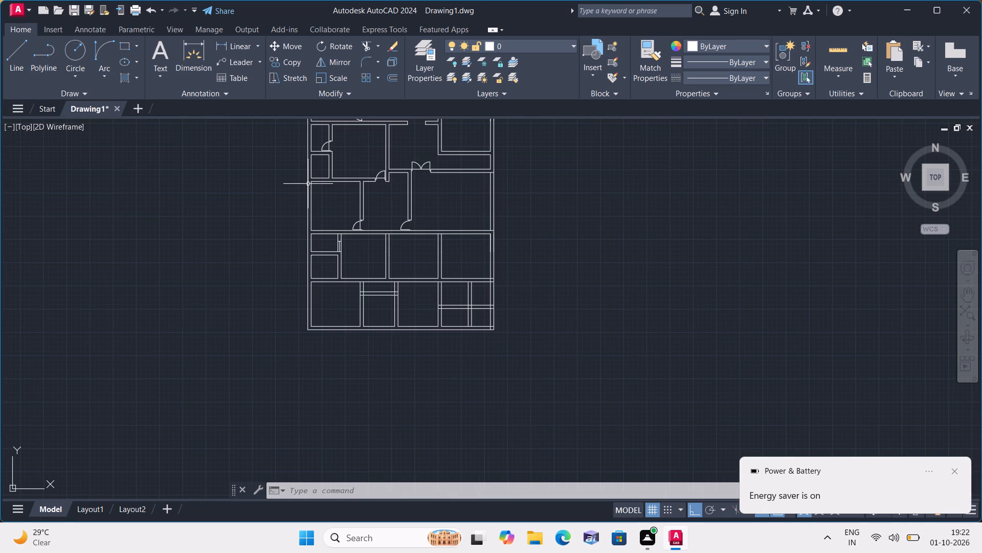
pyautogui.moveTo(308, 184); pyautogui.dragTo(427, 253, button='middle')
pyautogui.scroll(-1, 427, 253)
pyautogui.scroll(1, 427, 253)
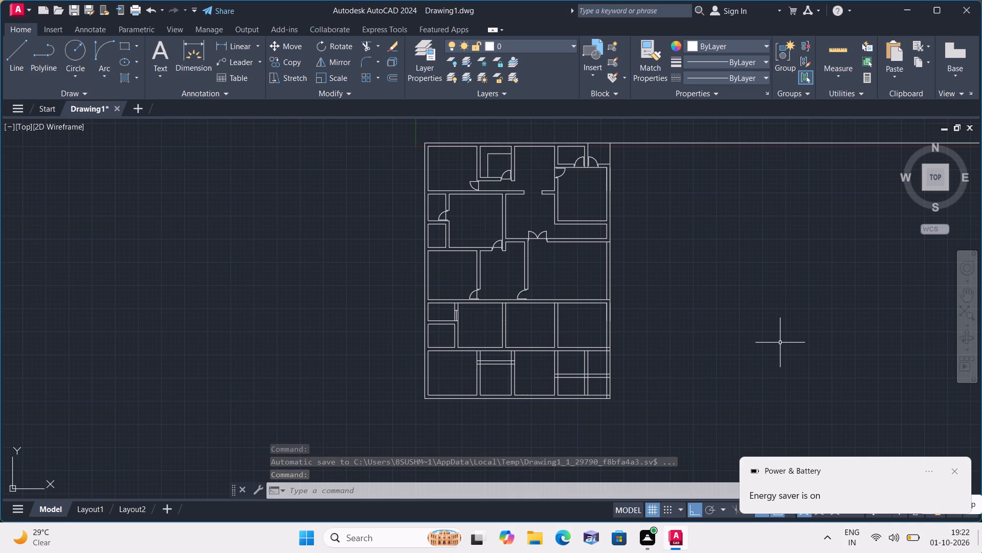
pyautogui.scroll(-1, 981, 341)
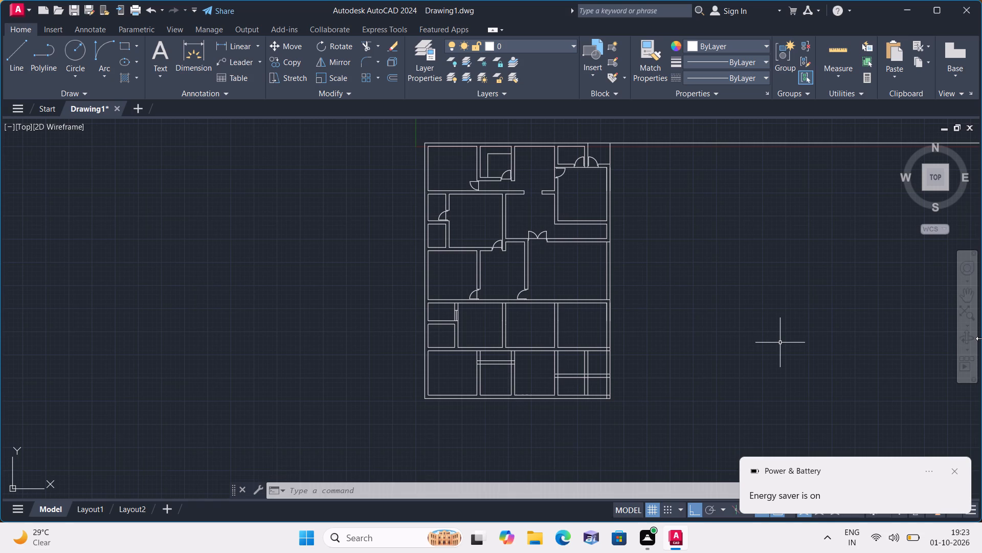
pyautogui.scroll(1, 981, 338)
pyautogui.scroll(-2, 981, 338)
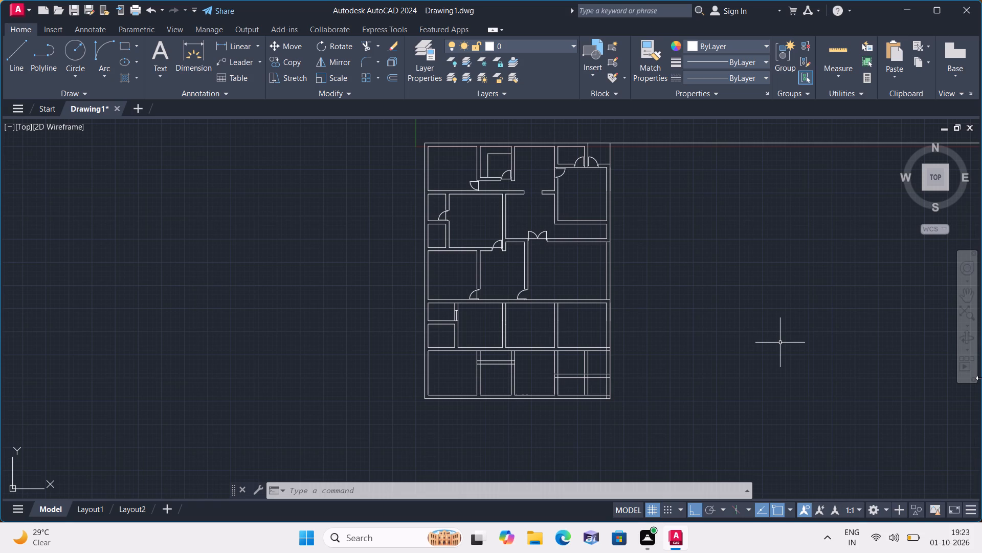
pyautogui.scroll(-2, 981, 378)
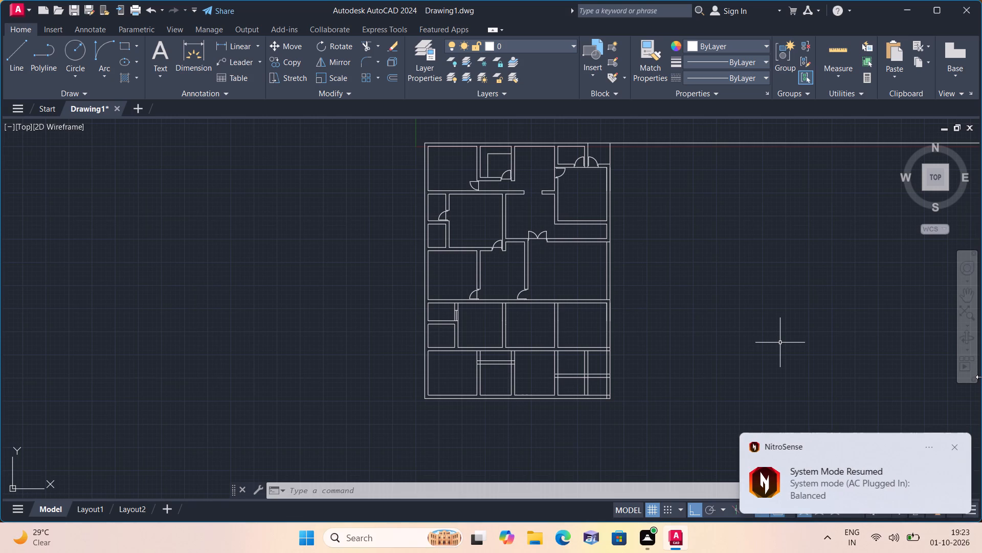
# Delete the 2' middle segment between the two jambs of the upper small room's opening, keeping the 2" stubs.
pyautogui.scroll(3, 515, 345)
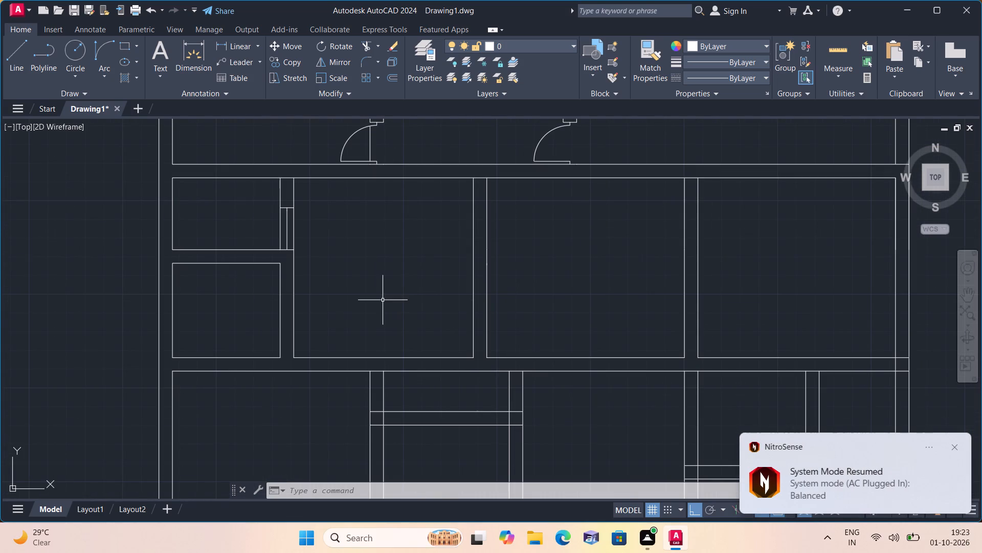
pyautogui.moveTo(382, 299); pyautogui.dragTo(539, 382, button='middle')
pyautogui.scroll(1, 539, 382)
pyautogui.scroll(1, 404, 278)
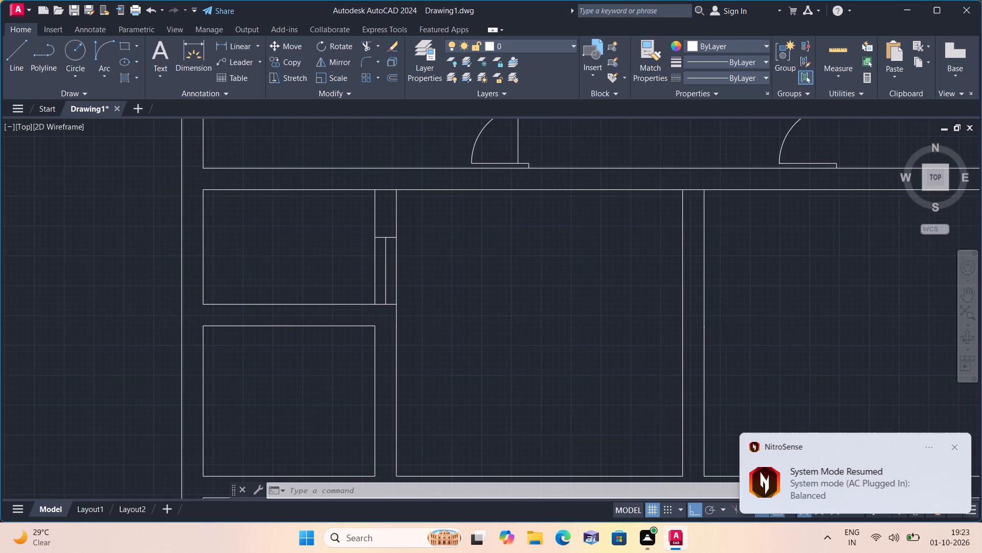
pyautogui.click(372, 267)
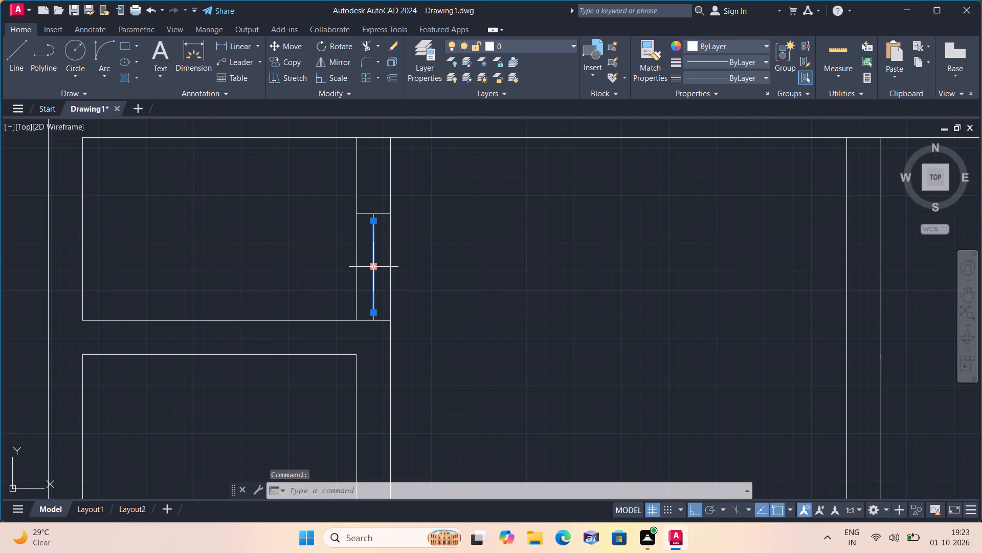
pyautogui.press('Delete')
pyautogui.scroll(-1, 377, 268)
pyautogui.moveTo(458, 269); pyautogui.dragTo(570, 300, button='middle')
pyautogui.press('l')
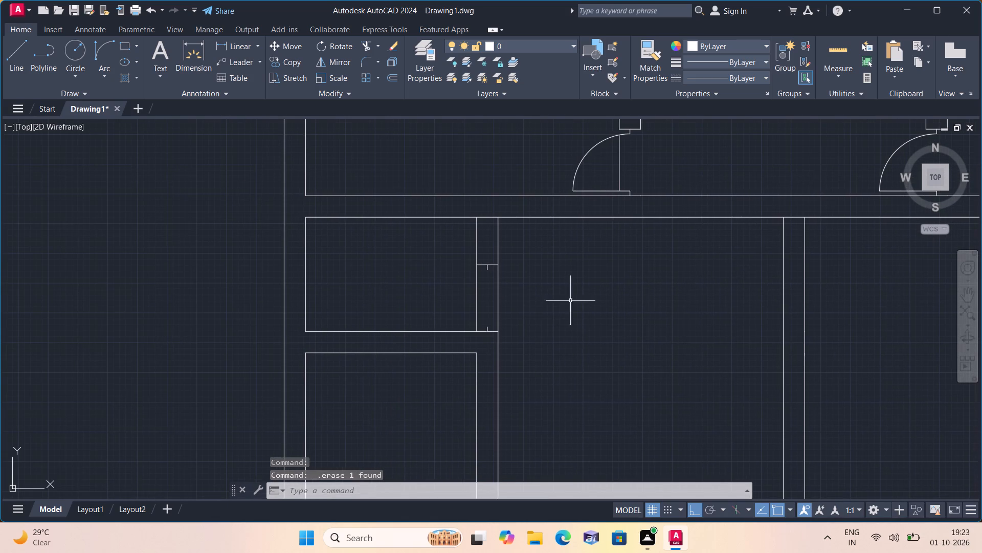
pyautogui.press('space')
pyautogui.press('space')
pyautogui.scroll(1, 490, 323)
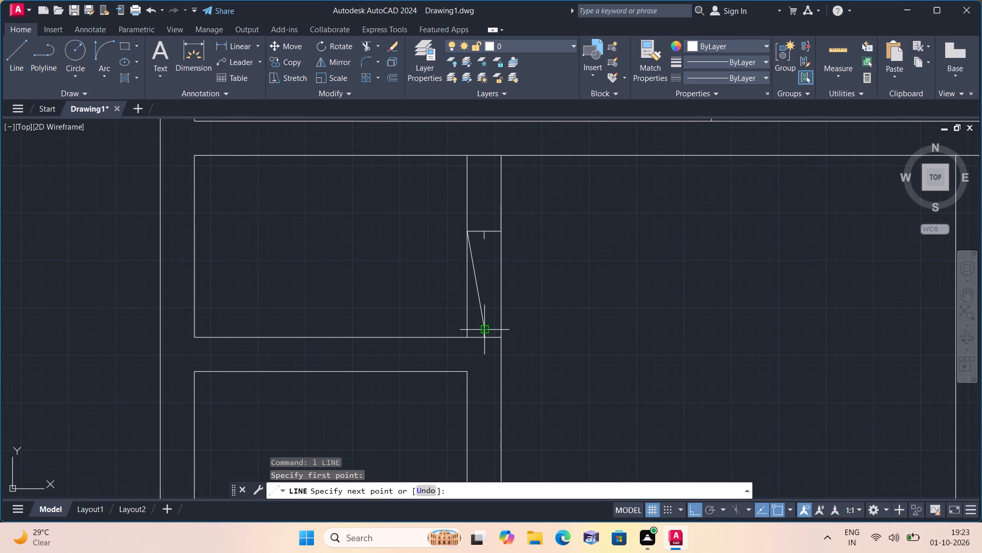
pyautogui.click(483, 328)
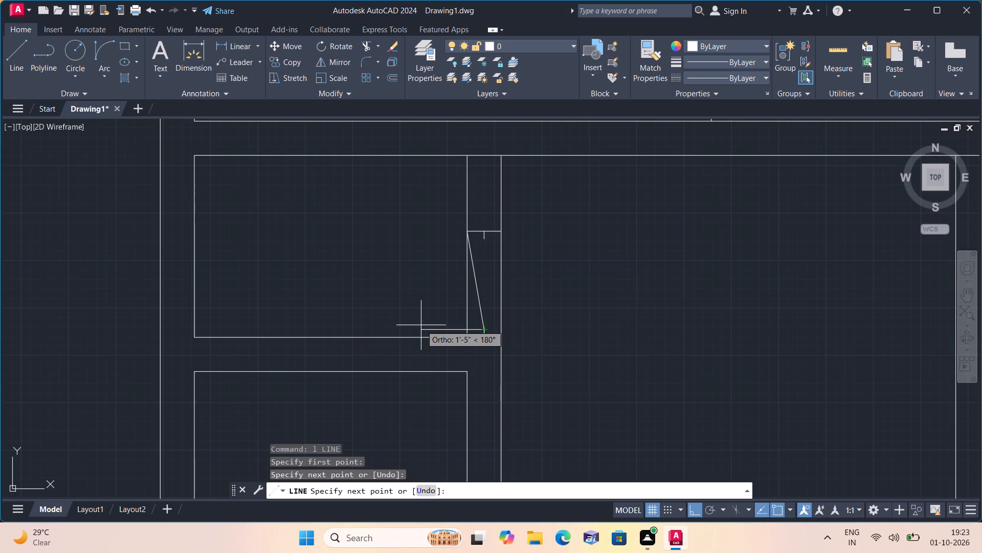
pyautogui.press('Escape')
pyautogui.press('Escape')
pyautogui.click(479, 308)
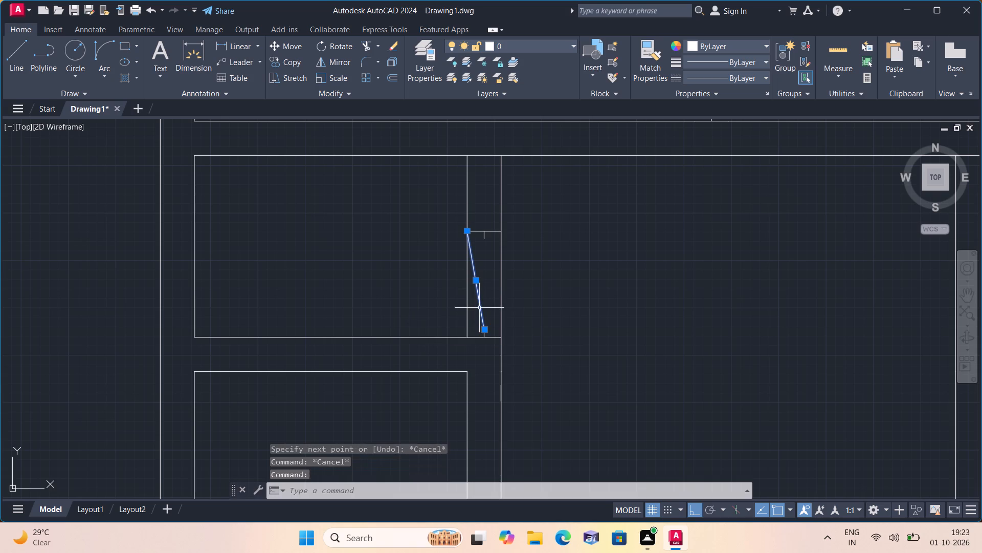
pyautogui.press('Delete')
# Draw a 2' horizontal door leaf leftward from the top end of the opening's lower stub.
pyautogui.write('l')
pyautogui.press('space')
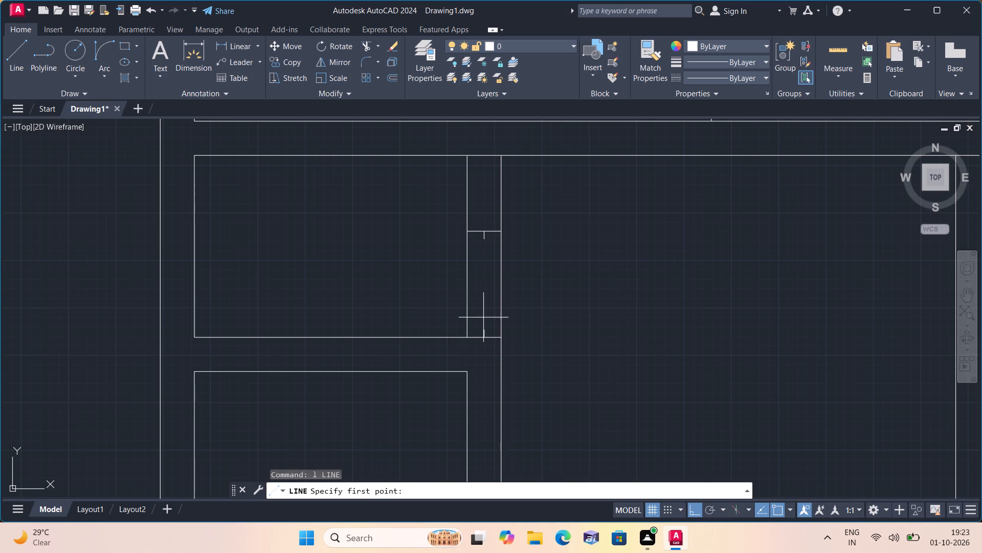
pyautogui.click(484, 326)
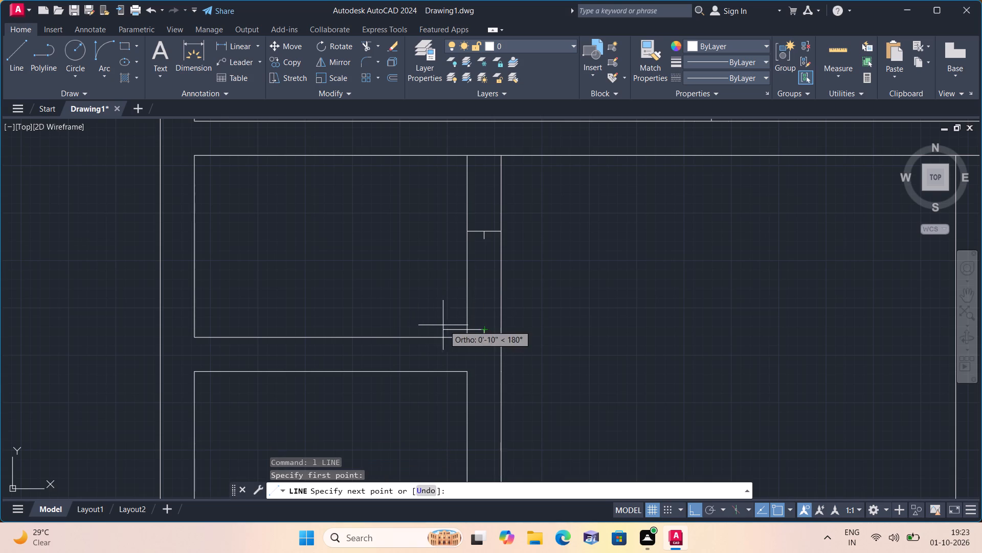
pyautogui.write("2'")
pyautogui.press('space')
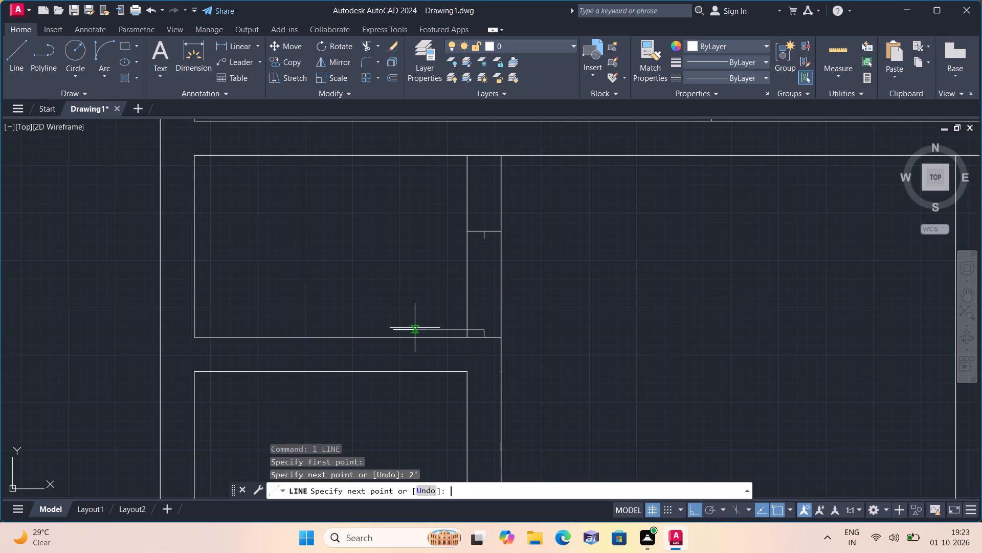
pyautogui.press('Escape')
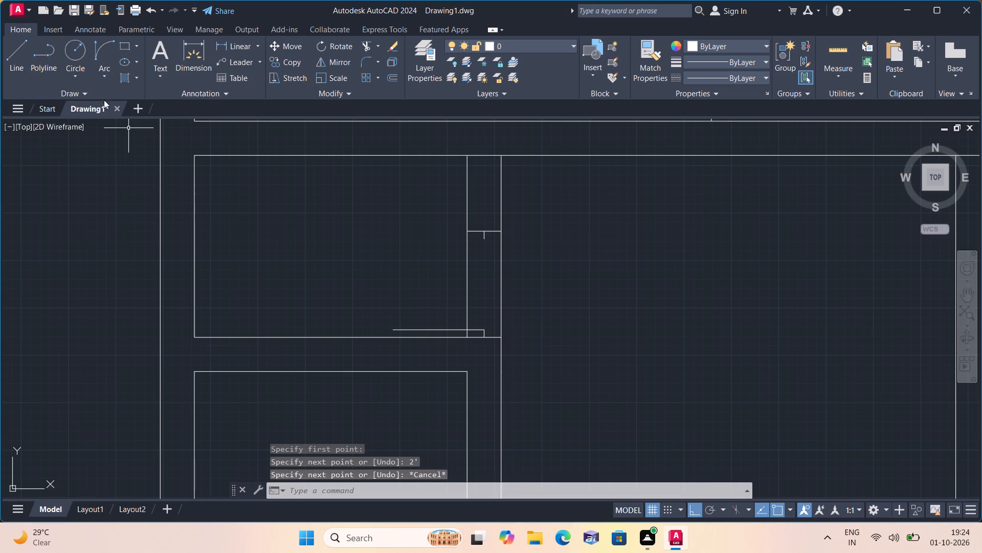
# Draw the door swing with a Start, End, Direction arc from the leaf's free left end to the upper stub's lower end.
pyautogui.click(107, 76)
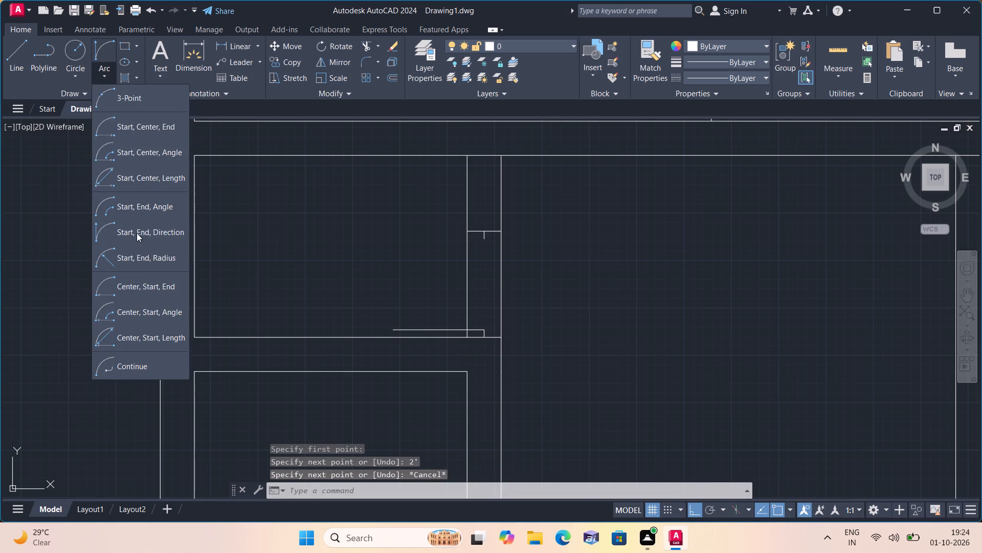
pyautogui.click(137, 229)
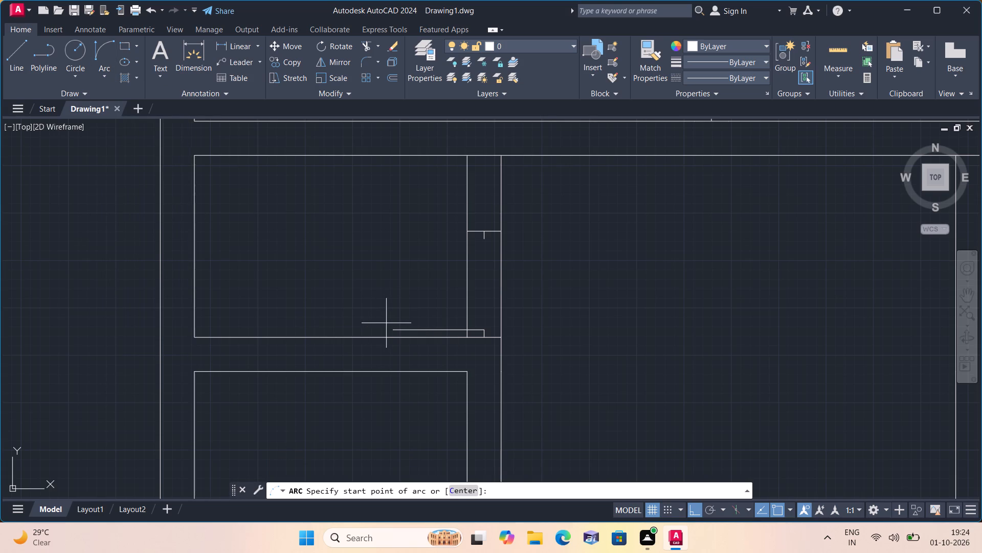
pyautogui.click(391, 328)
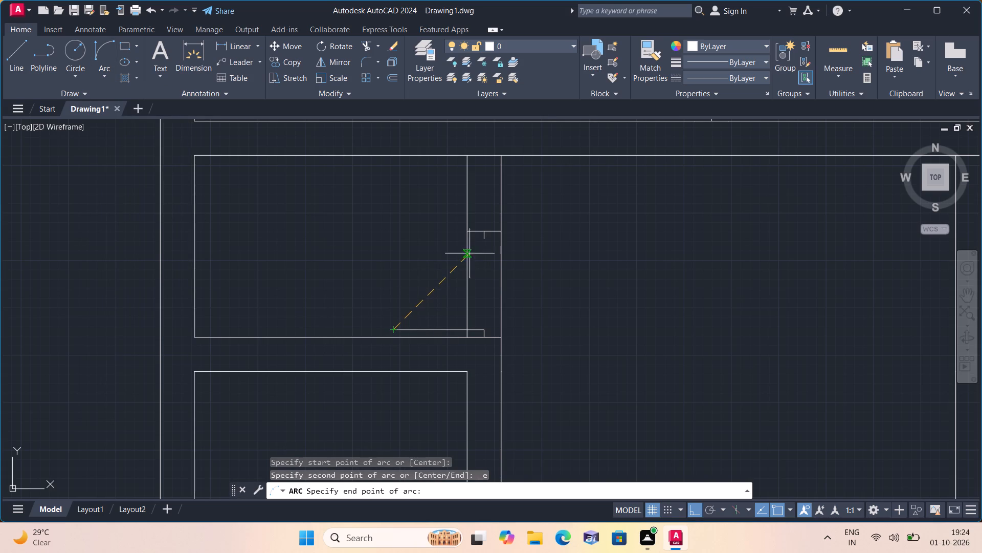
pyautogui.click(483, 240)
pyautogui.click(436, 239)
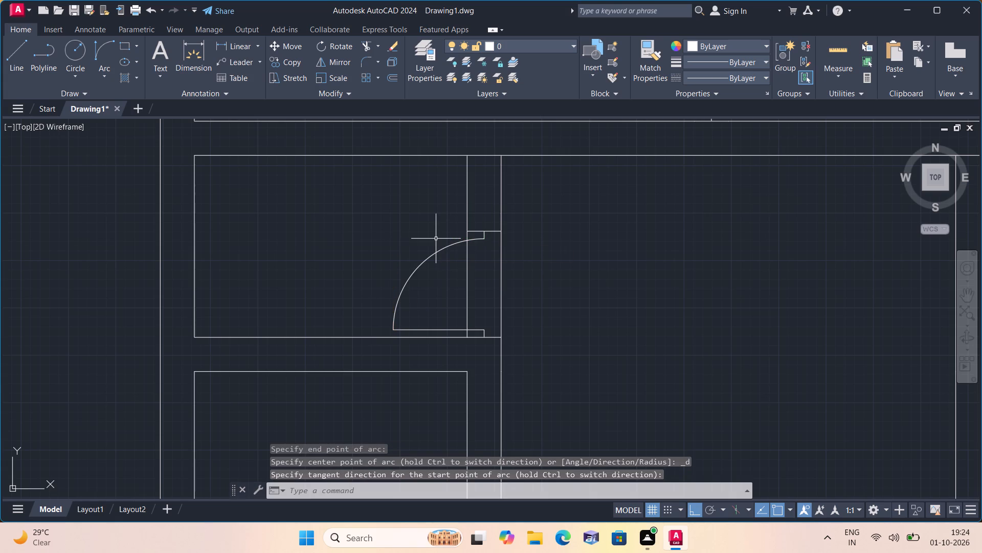
# Draw a horizontal jamb line across the wall from the lower small room's upper corner to the opposite wall face.
pyautogui.press('l')
pyautogui.moveTo(473, 356); pyautogui.dragTo(467, 276, button='middle')
pyautogui.scroll(-1, 460, 328)
pyautogui.press('space')
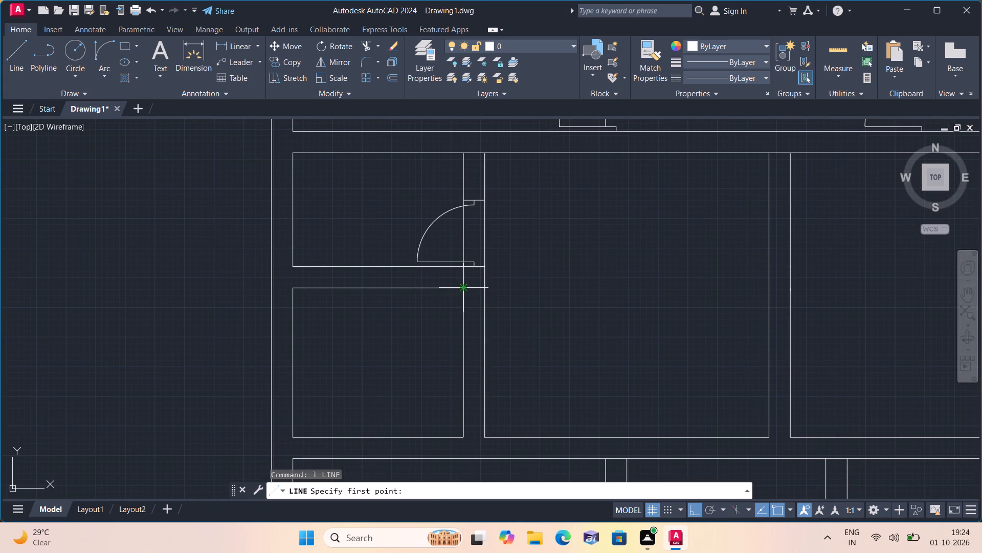
pyautogui.click(464, 288)
pyautogui.click(483, 285)
pyautogui.press('space')
# Draw consecutive 2", 2' and 2" line segments straight down from the midpoint of the lower small room's upper jamb.
pyautogui.press('space')
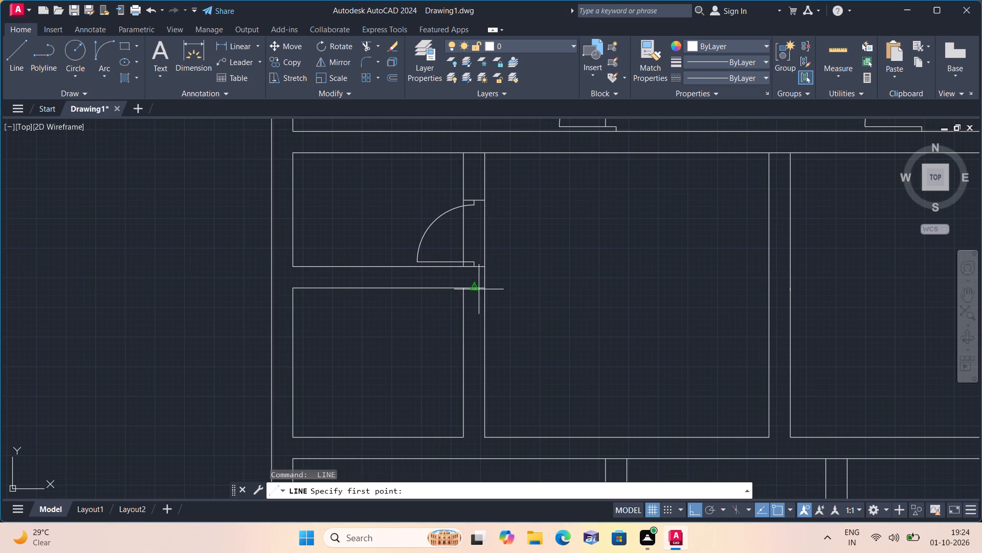
pyautogui.click(478, 289)
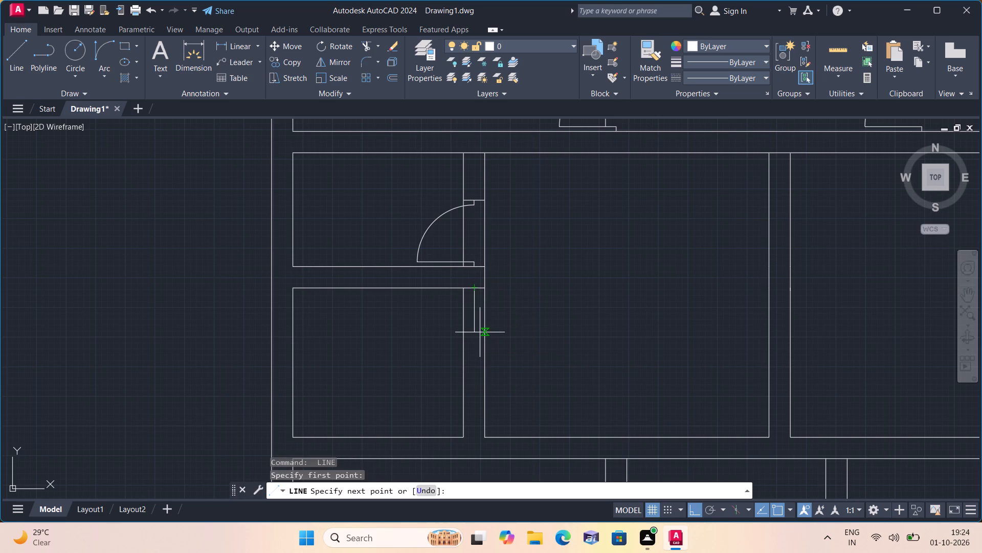
pyautogui.press('2')
pyautogui.press("'")
pyautogui.press('BackSpace')
pyautogui.hotkey('shift', '"')
pyautogui.press('space')
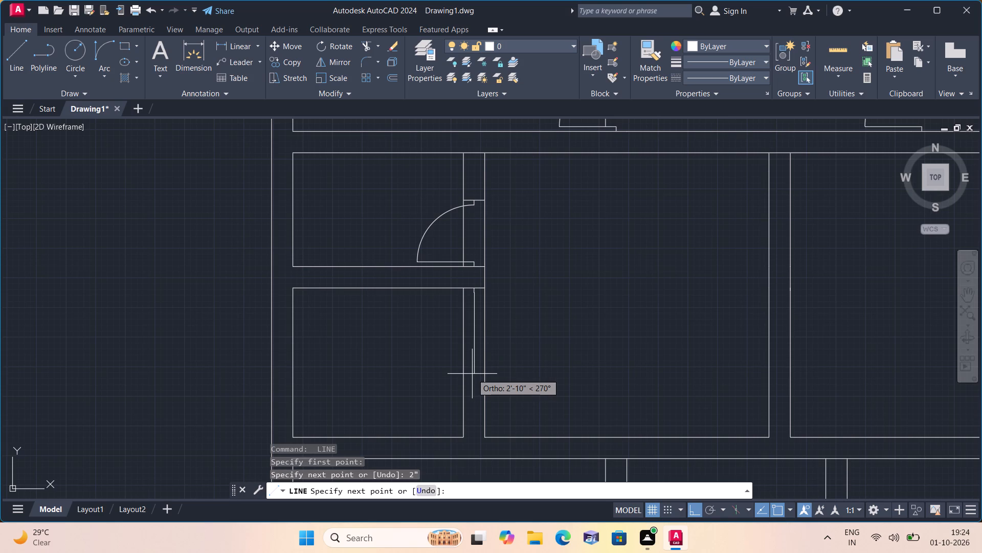
pyautogui.write("2'")
pyautogui.press('space')
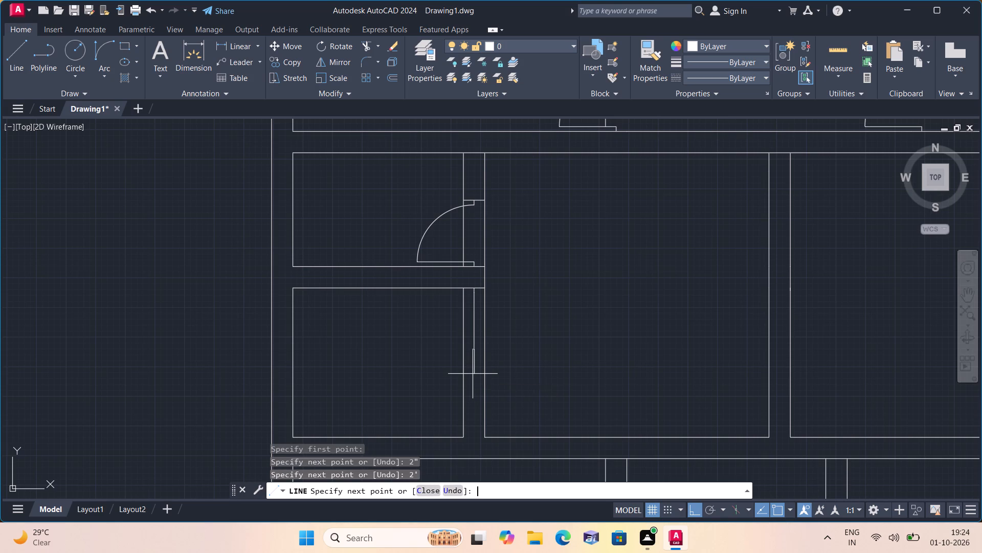
pyautogui.press('2')
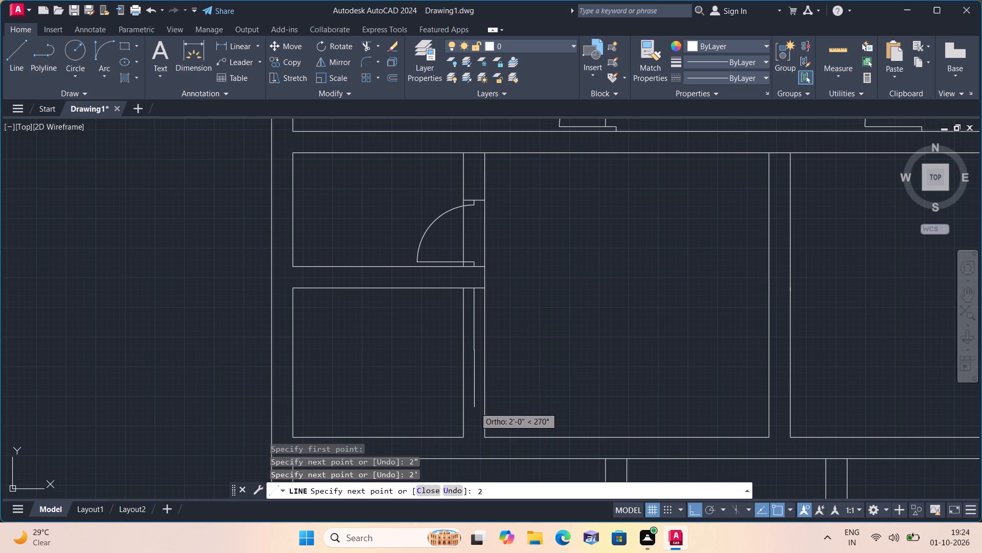
pyautogui.hotkey('shift', '"')
pyautogui.press('space')
# Draw the opening's lower jamb as two horizontal lines from the last 2" segment's end to both wall faces.
pyautogui.scroll(1, 478, 385)
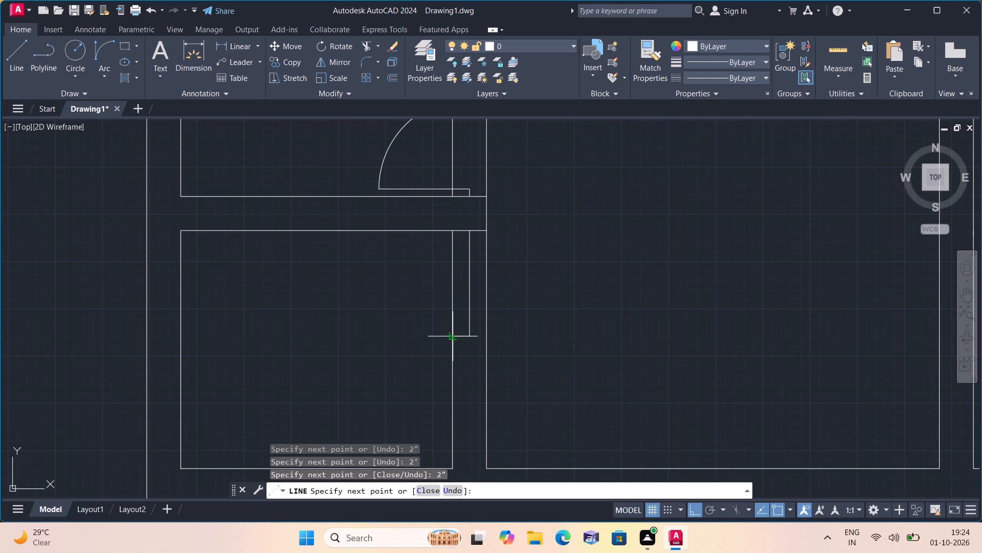
pyautogui.click(453, 337)
pyautogui.press('space')
pyautogui.press('space')
pyautogui.click(468, 335)
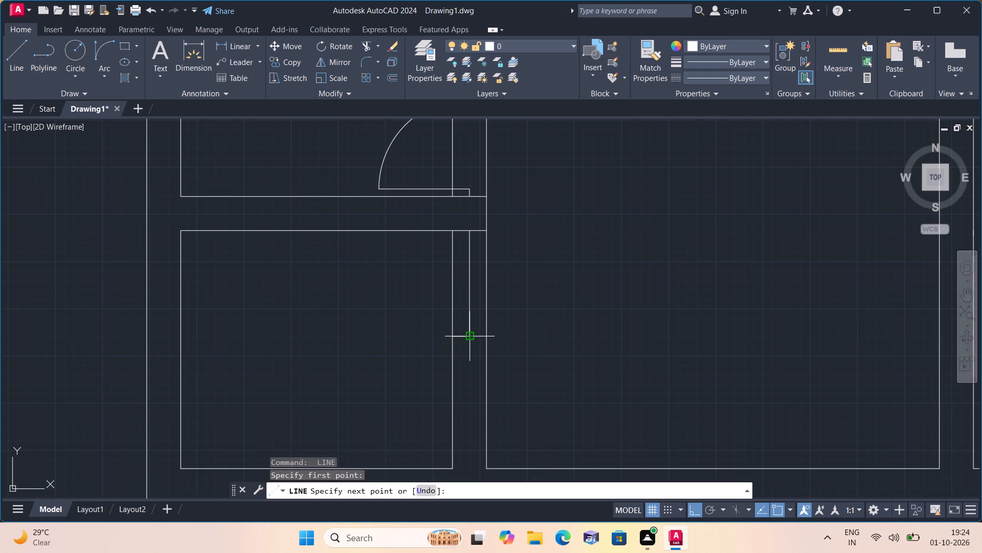
pyautogui.click(488, 336)
pyautogui.press('space')
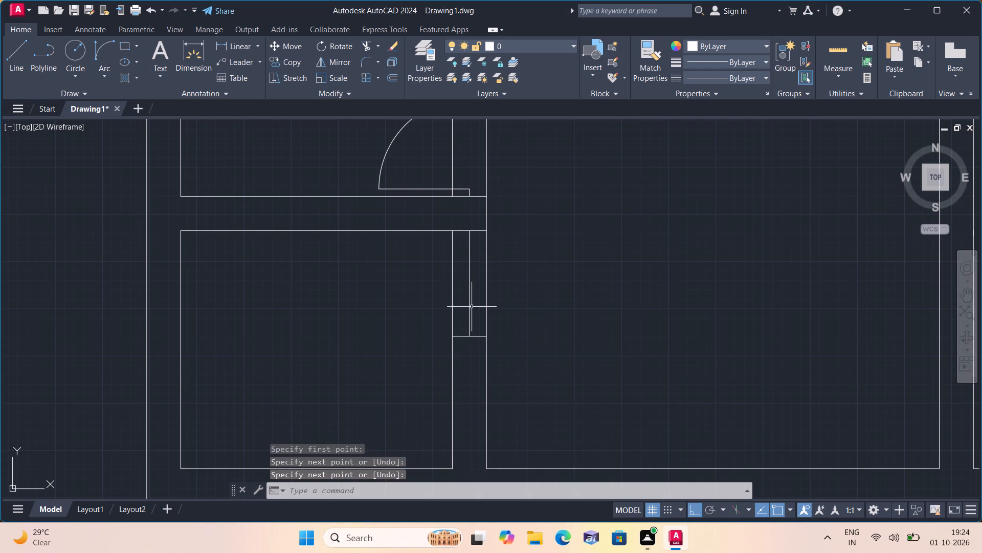
# Delete the 2' middle segment of the lower small room's opening, keeping the 2" stubs.
pyautogui.click(470, 303)
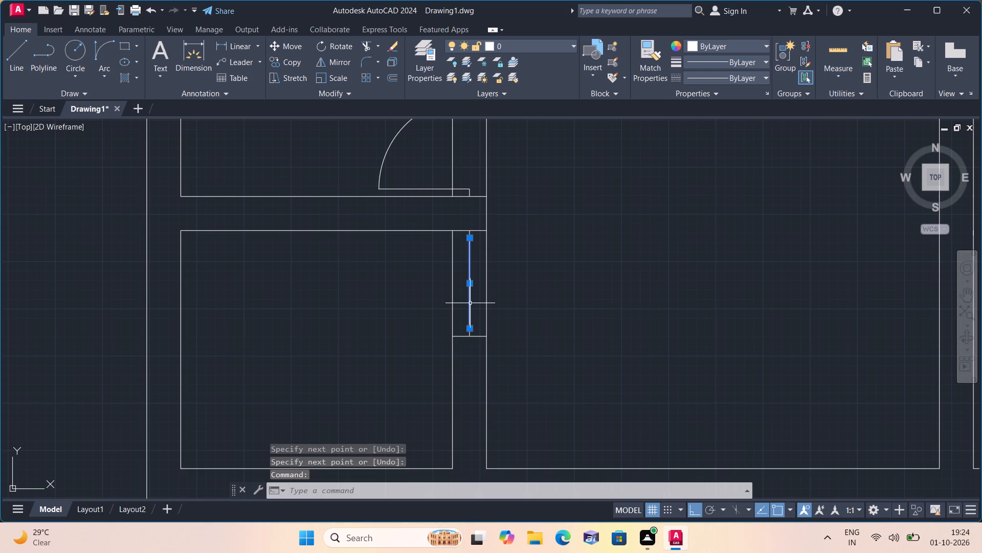
pyautogui.press('Delete')
# Draw a 2' horizontal door leaf leftward from the bottom end of the opening's upper stub.
pyautogui.press('l')
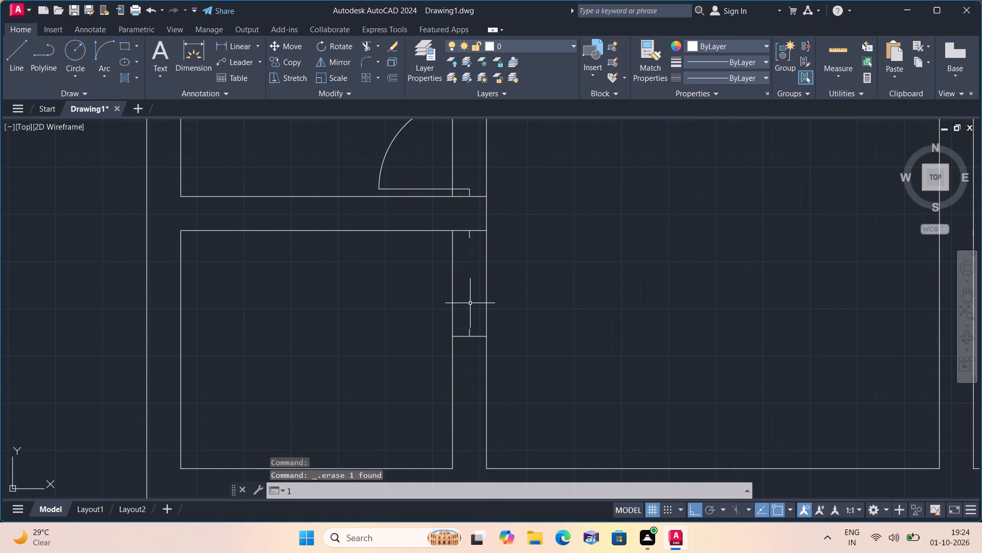
pyautogui.press('space')
pyautogui.click(473, 240)
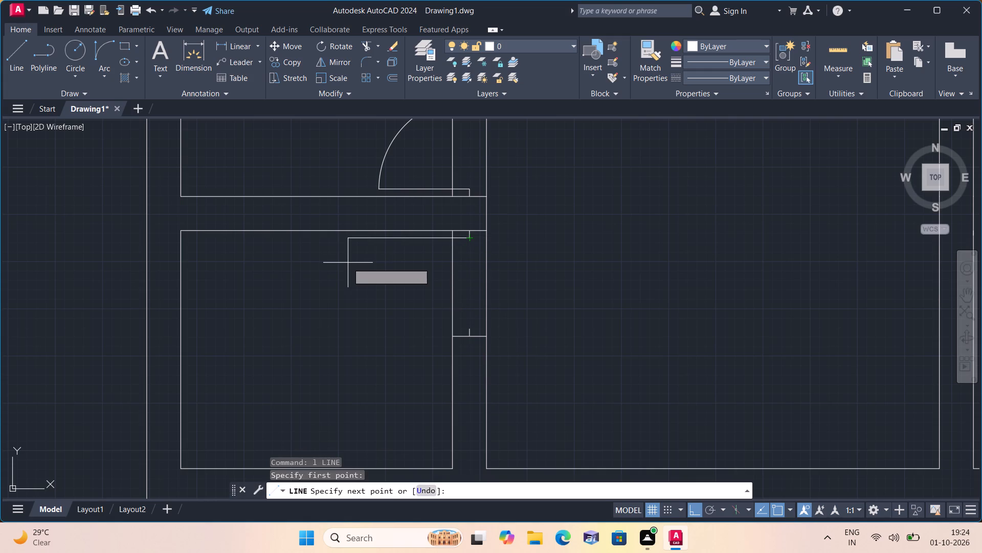
pyautogui.press('2')
pyautogui.press("'")
pyautogui.press('space')
pyautogui.press('Escape')
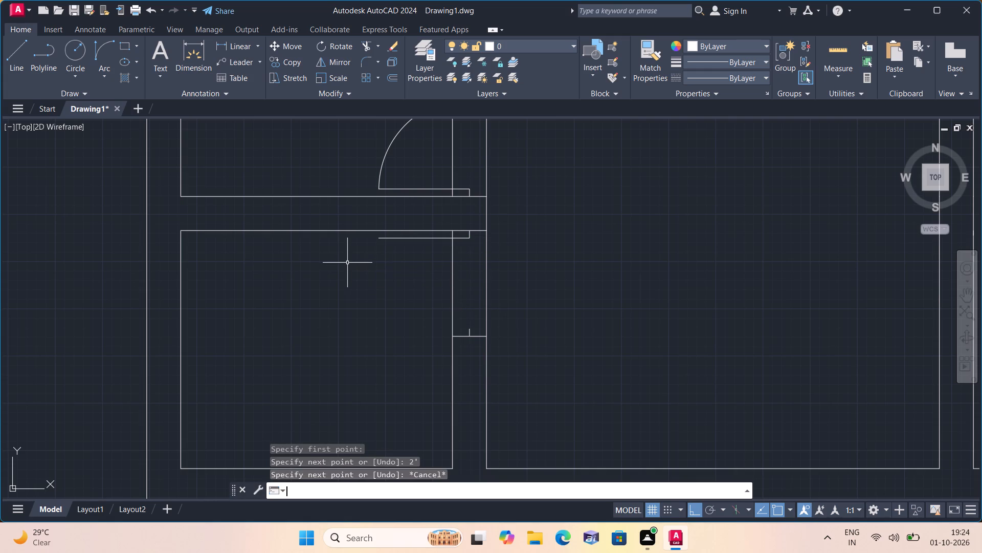
# Draw the door swing with a Start, End, Direction arc from the leaf's free left end to the lower stub's upper end.
pyautogui.click(100, 78)
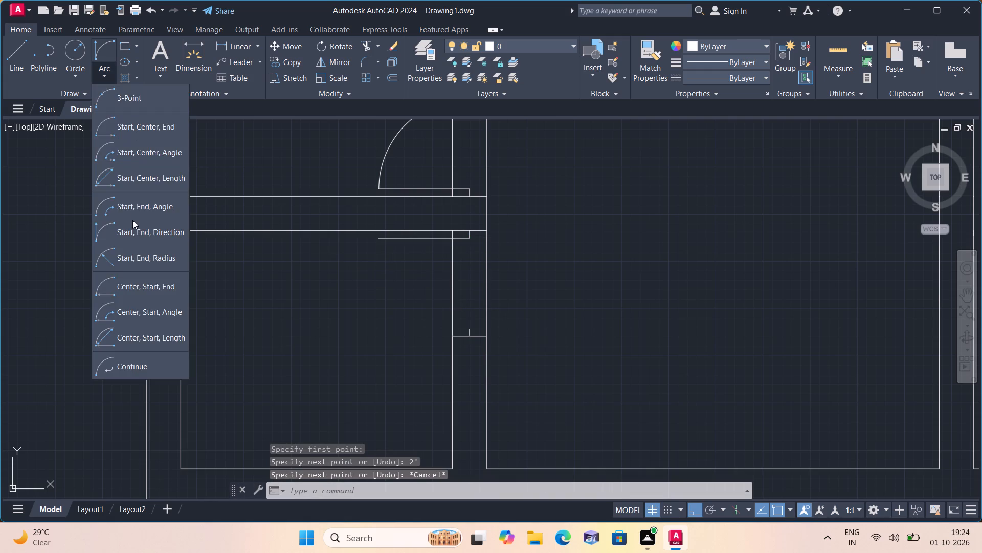
pyautogui.click(140, 231)
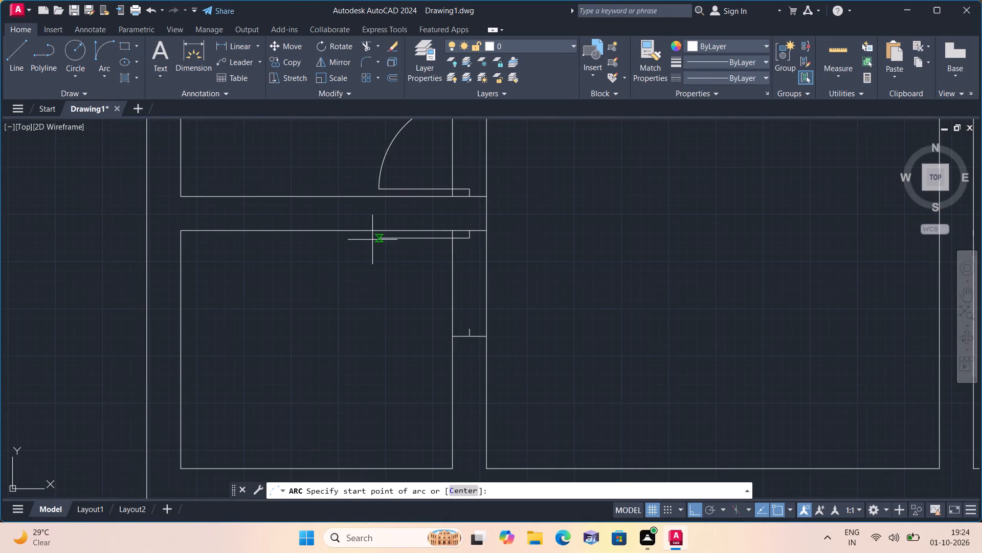
pyautogui.click(372, 240)
pyautogui.click(471, 326)
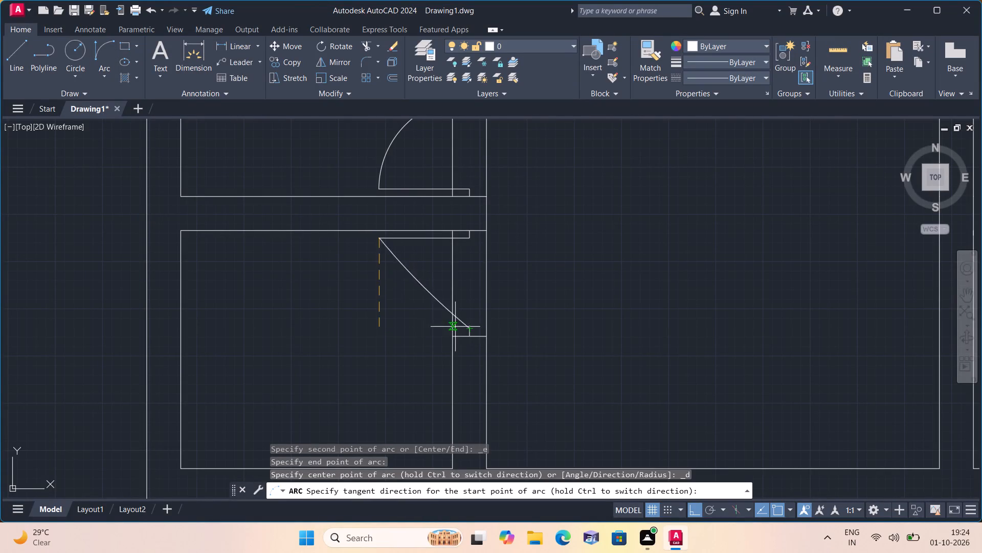
pyautogui.click(318, 337)
# Trim the lower small room's opening: the outer wall face between jambs and the inner face's short pieces beside both stubs.
pyautogui.scroll(-1, 318, 337)
pyautogui.write('trim')
pyautogui.press('space')
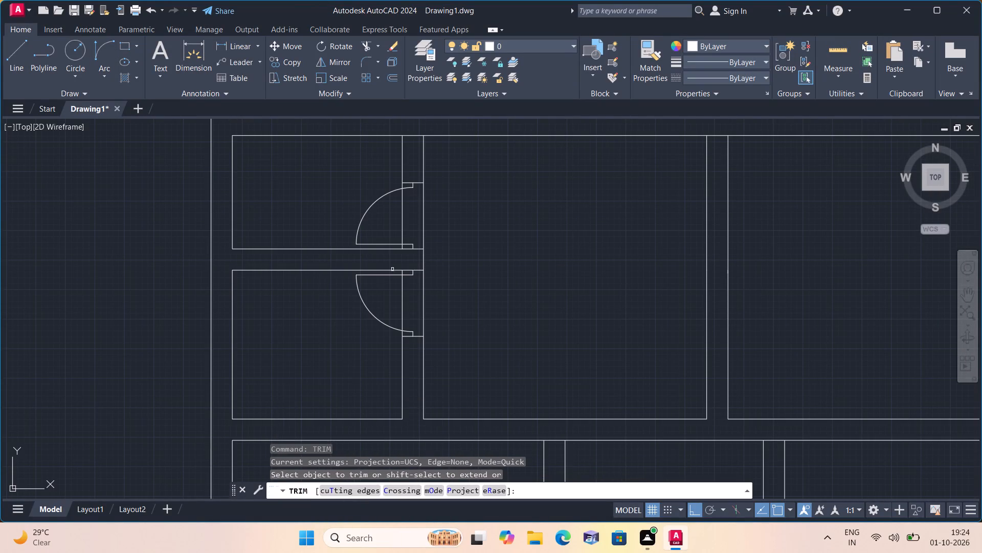
pyautogui.scroll(2, 392, 269)
pyautogui.click(411, 276)
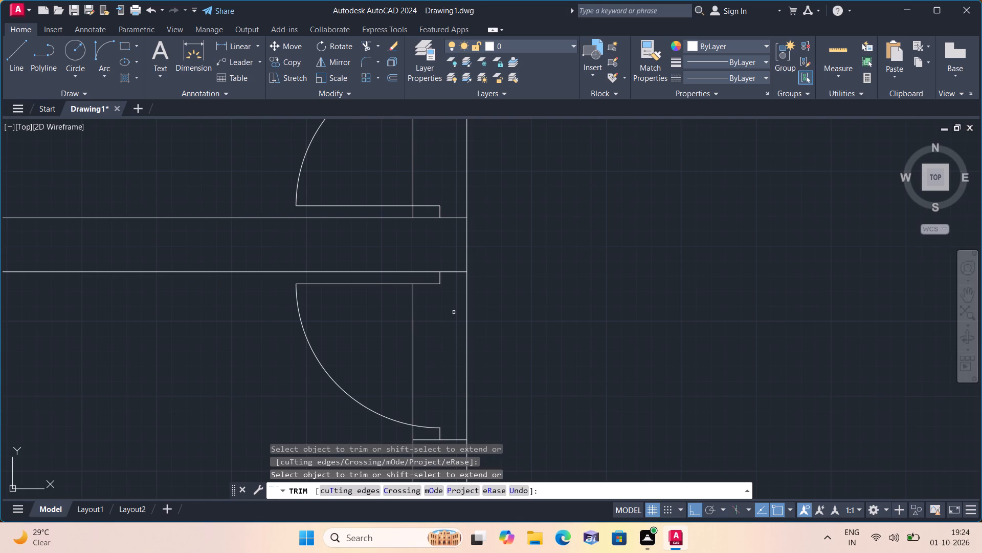
pyautogui.click(456, 315)
pyautogui.click(549, 318)
pyautogui.moveTo(547, 317); pyautogui.dragTo(521, 270, button='middle')
pyautogui.scroll(-1, 545, 317)
pyautogui.scroll(2, 433, 334)
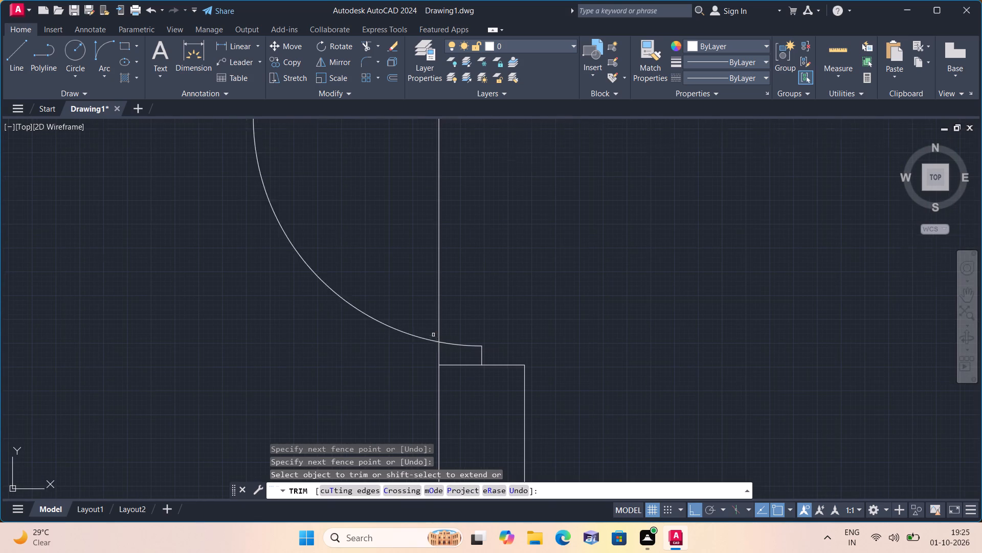
pyautogui.click(436, 353)
pyautogui.click(444, 353)
pyautogui.scroll(-3, 426, 338)
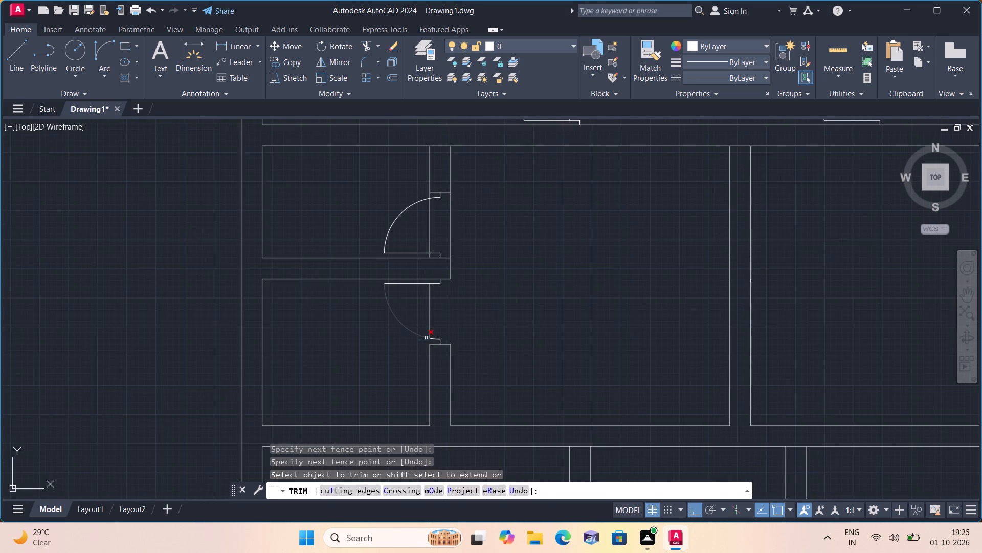
# Trim the upper small room's opening: the outer wall face between jambs and the inner face's short pieces beside both stubs.
pyautogui.moveTo(451, 305); pyautogui.dragTo(492, 390, button='middle')
pyautogui.click(489, 308)
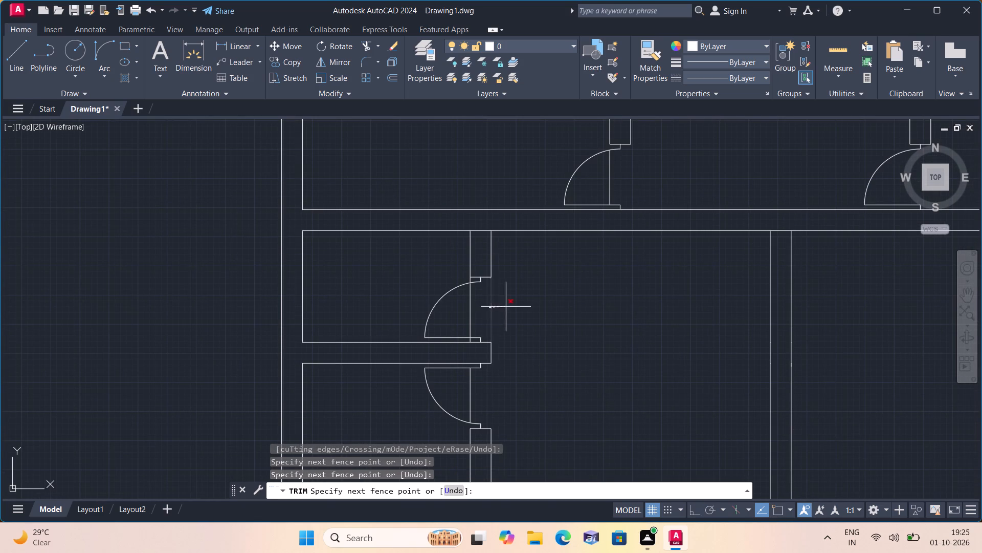
pyautogui.click(506, 306)
pyautogui.scroll(3, 472, 336)
pyautogui.click(459, 355)
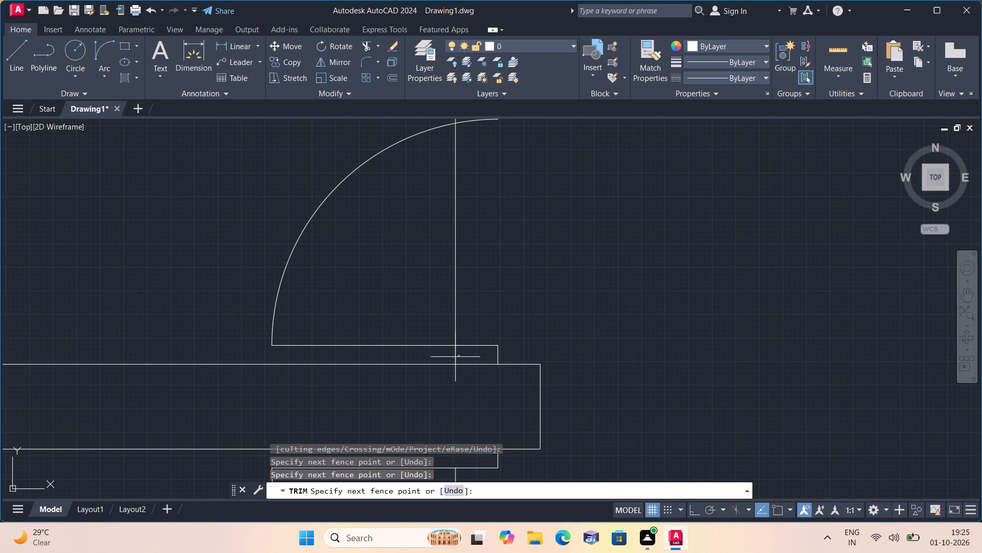
pyautogui.click(453, 356)
pyautogui.scroll(-2, 455, 316)
pyautogui.scroll(3, 454, 233)
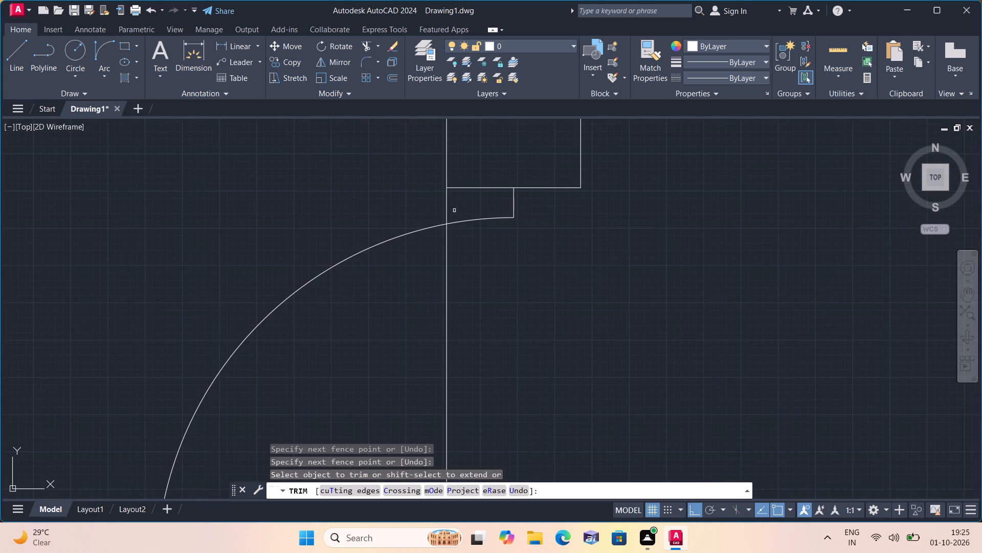
pyautogui.doubleClick(454, 210)
pyautogui.click(416, 222)
pyautogui.scroll(-4, 416, 222)
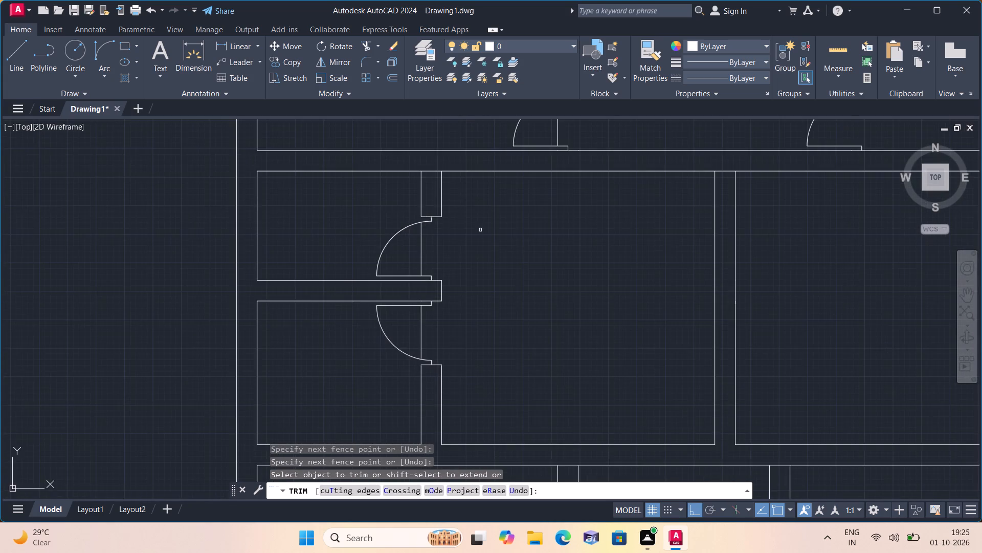
# Trim the short horizontal wall line between the partition's two faces where it meets the wall above the upper small room.
pyautogui.scroll(-1, 495, 240)
pyautogui.click(459, 197)
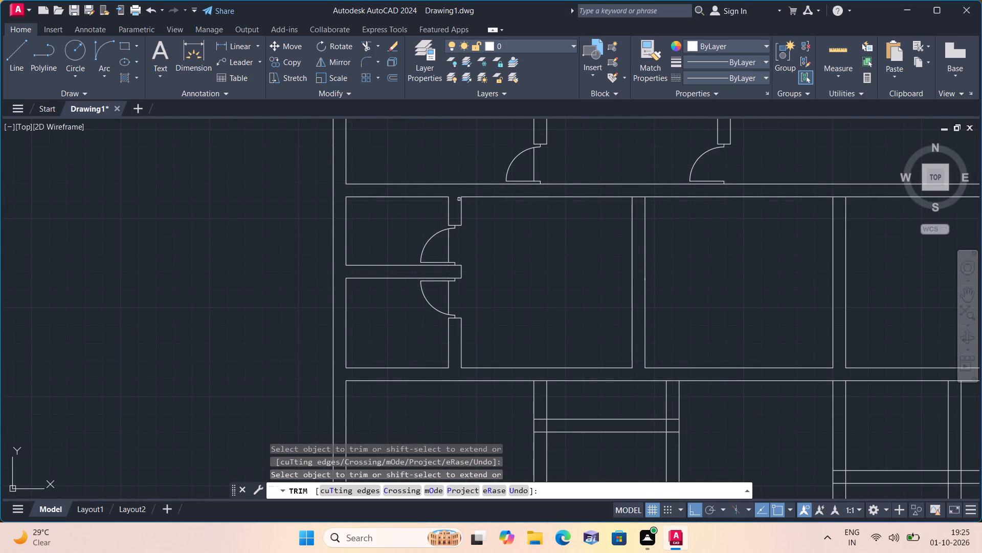
pyautogui.scroll(-1, 518, 290)
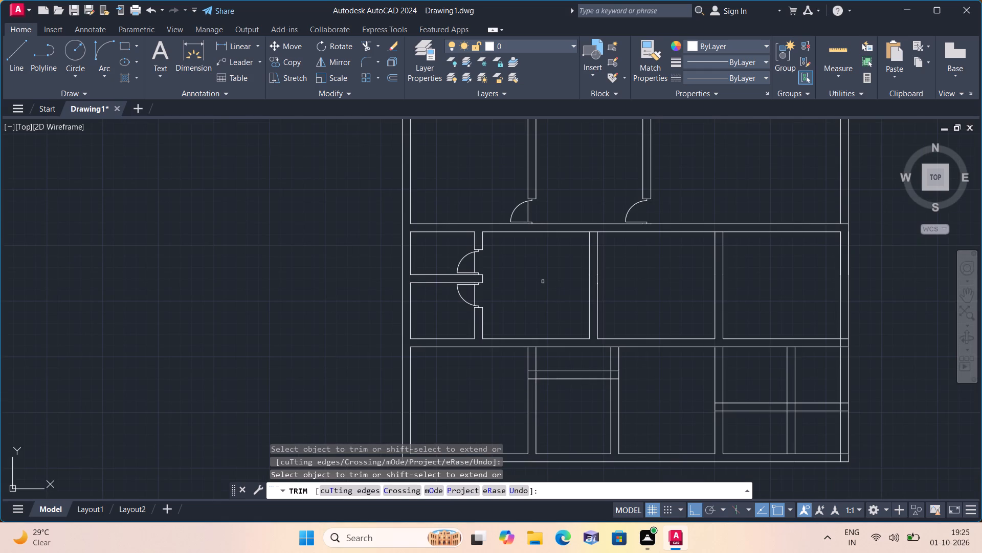
pyautogui.press('Escape')
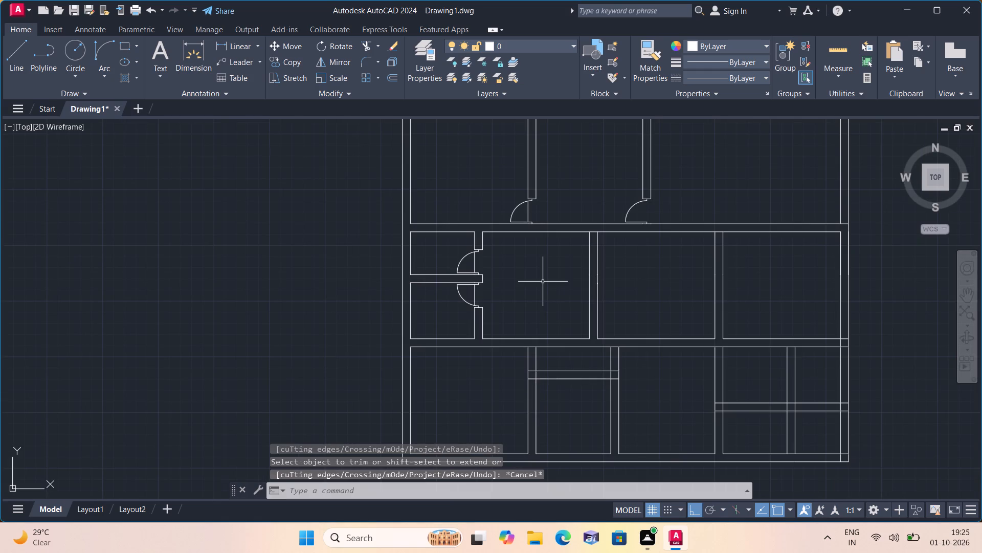
# Examine the whole floor plan, including the finished doors and the rooms that still lack openings.
pyautogui.scroll(-1, 539, 282)
pyautogui.scroll(1, 539, 282)
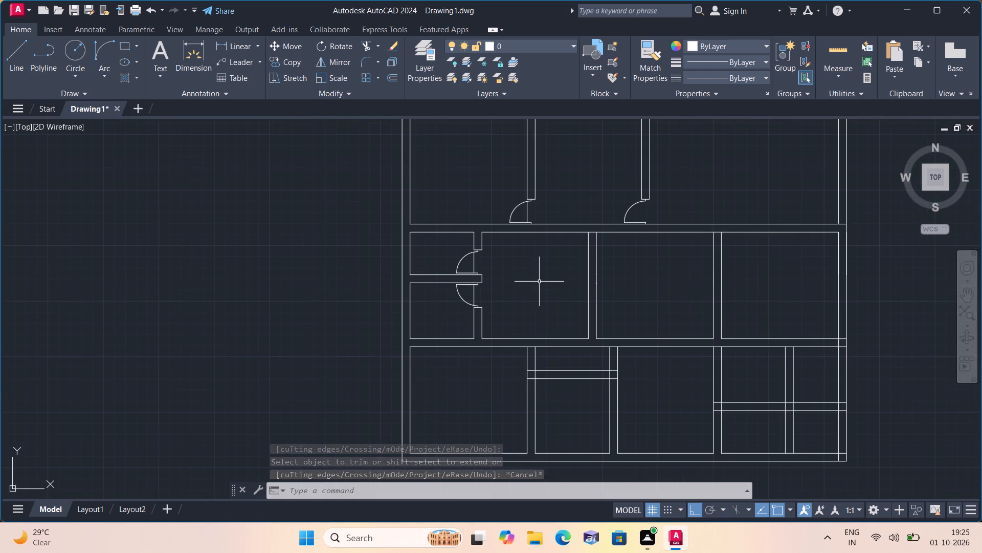
pyautogui.scroll(-2, 539, 282)
pyautogui.scroll(1, 539, 282)
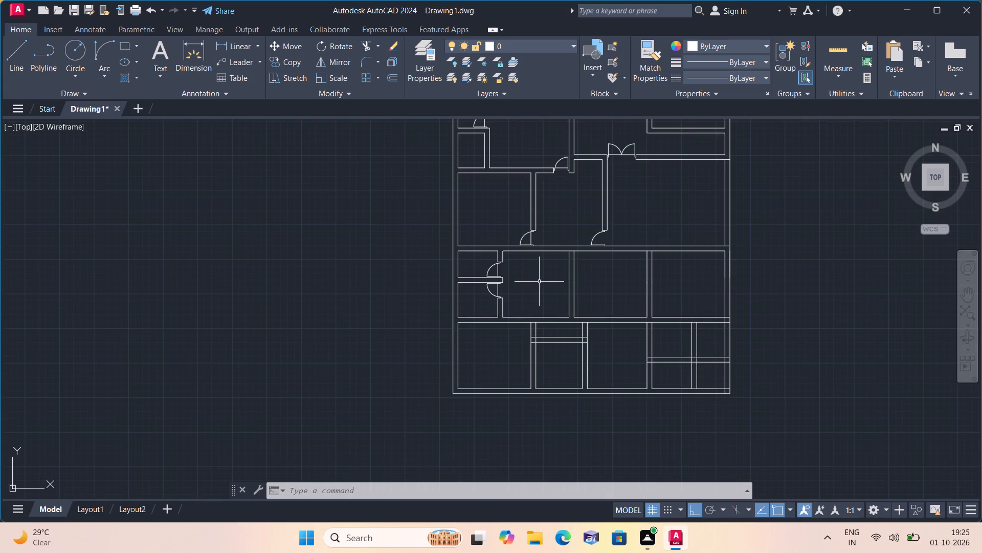
pyautogui.scroll(-2, 539, 282)
pyautogui.scroll(2, 539, 282)
pyautogui.scroll(-2, 539, 282)
pyautogui.scroll(1, 539, 282)
pyautogui.scroll(-2, 539, 282)
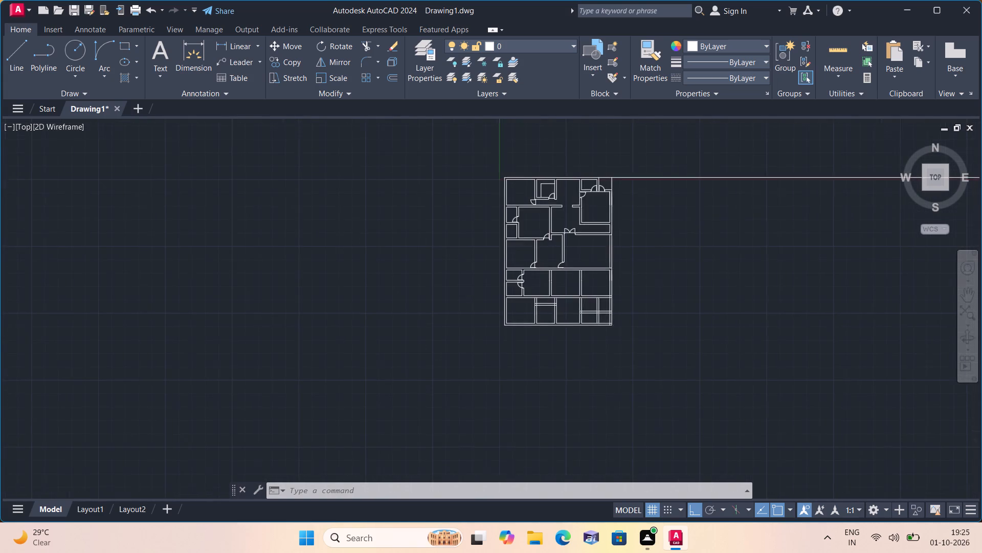
# Draw a jamb line across the horizontal wall, aligned with the right face of the partition above it beside the existing door.
pyautogui.scroll(3, 539, 282)
pyautogui.scroll(-2, 539, 282)
pyautogui.scroll(2, 539, 282)
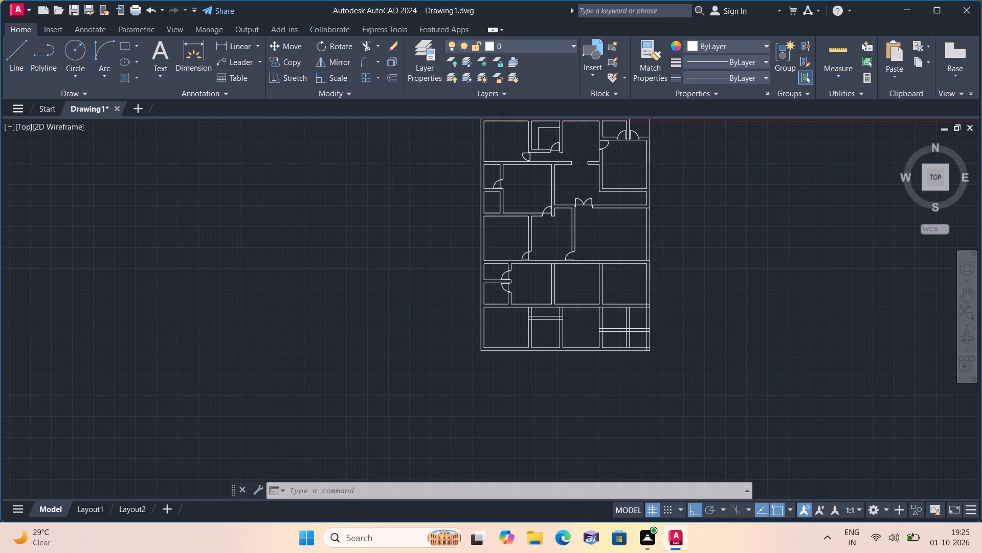
pyautogui.scroll(1, 539, 282)
pyautogui.scroll(-1, 539, 282)
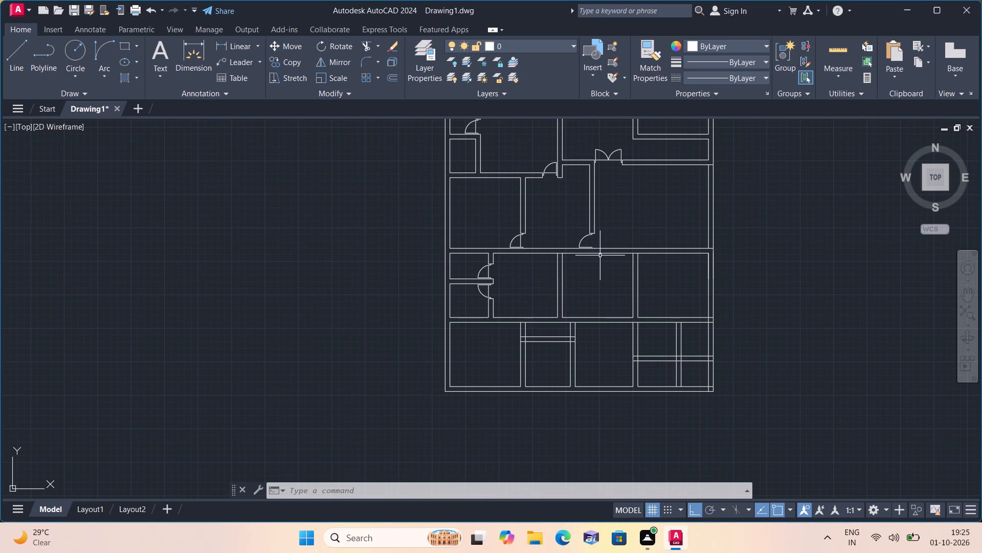
pyautogui.scroll(2, 597, 252)
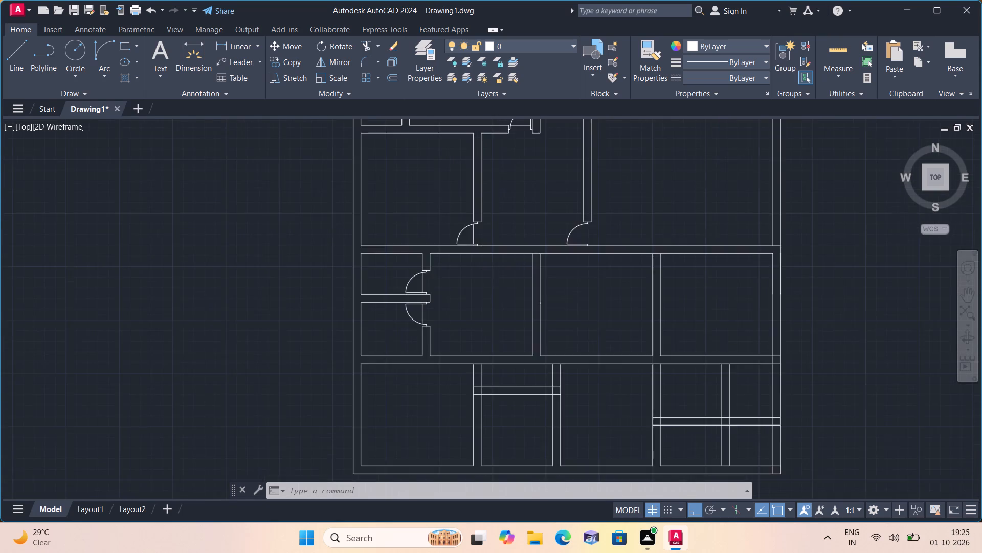
pyautogui.scroll(2, 605, 252)
pyautogui.moveTo(605, 252); pyautogui.dragTo(617, 332, button='middle')
pyautogui.press('l')
pyautogui.press('space')
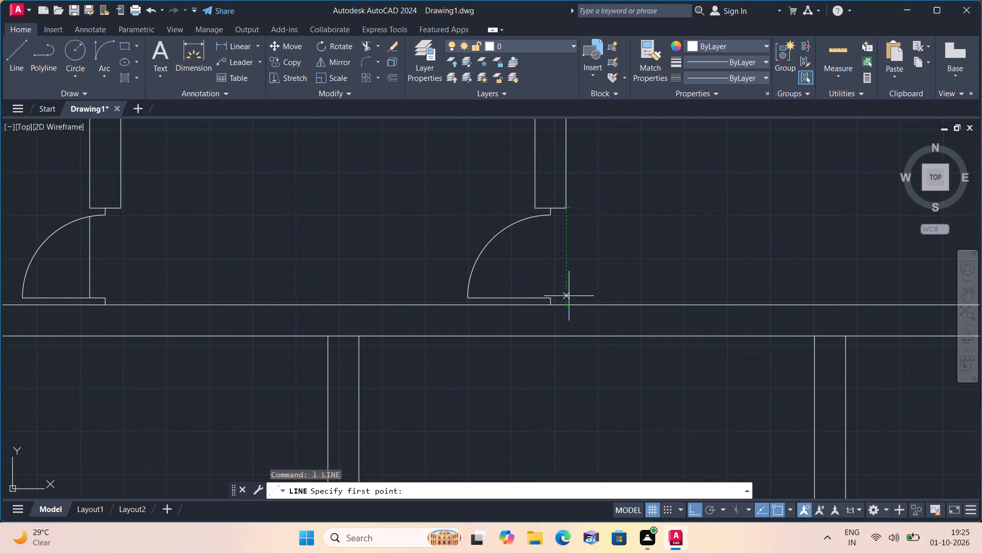
pyautogui.click(565, 306)
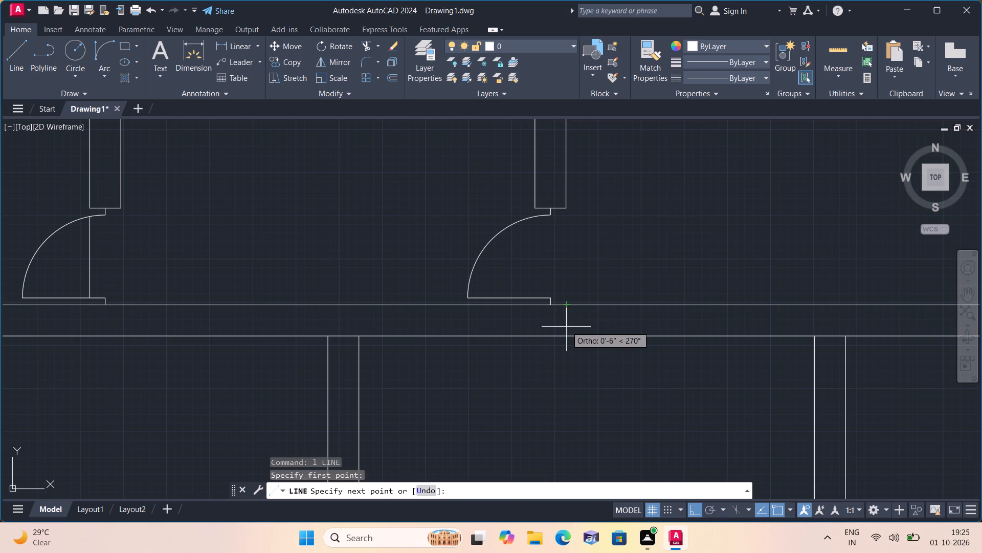
pyautogui.click(566, 333)
pyautogui.press('space')
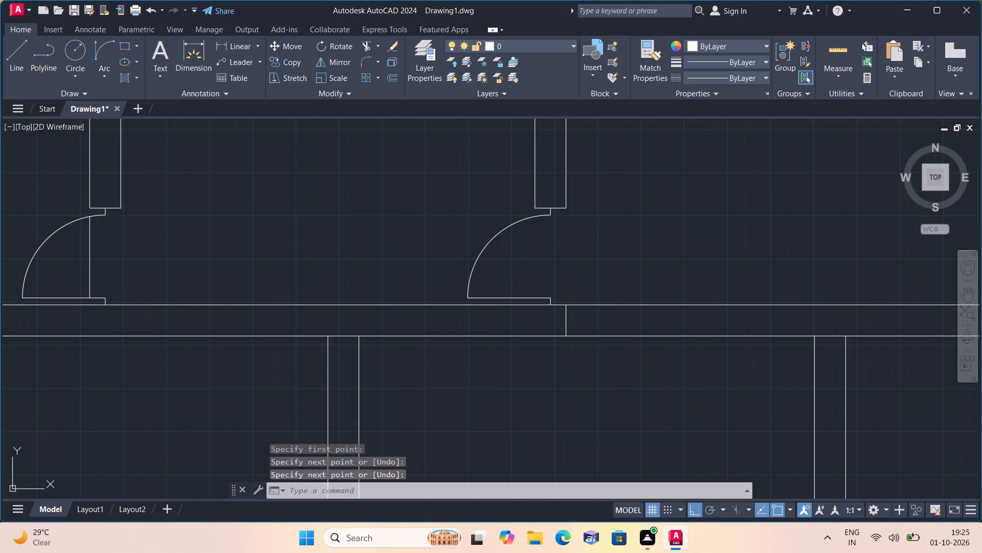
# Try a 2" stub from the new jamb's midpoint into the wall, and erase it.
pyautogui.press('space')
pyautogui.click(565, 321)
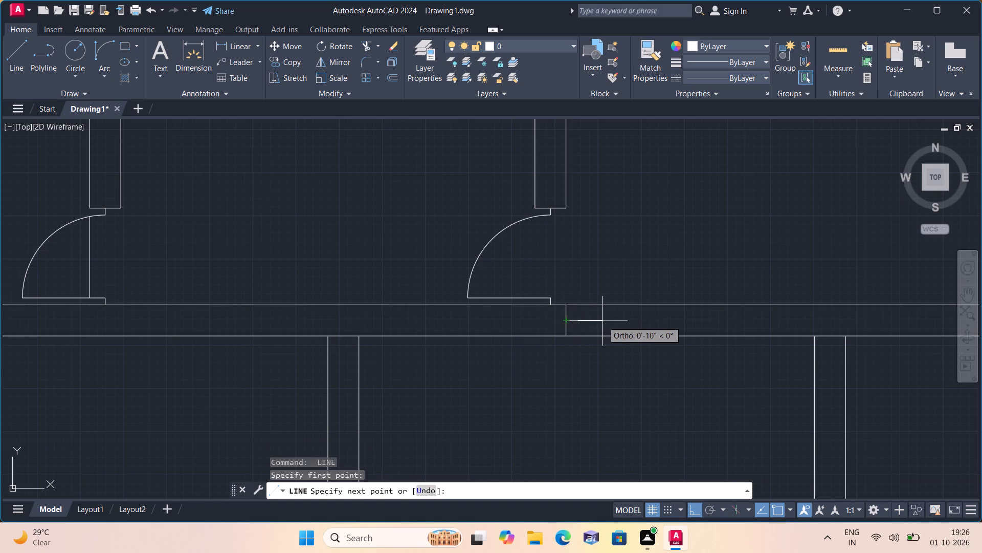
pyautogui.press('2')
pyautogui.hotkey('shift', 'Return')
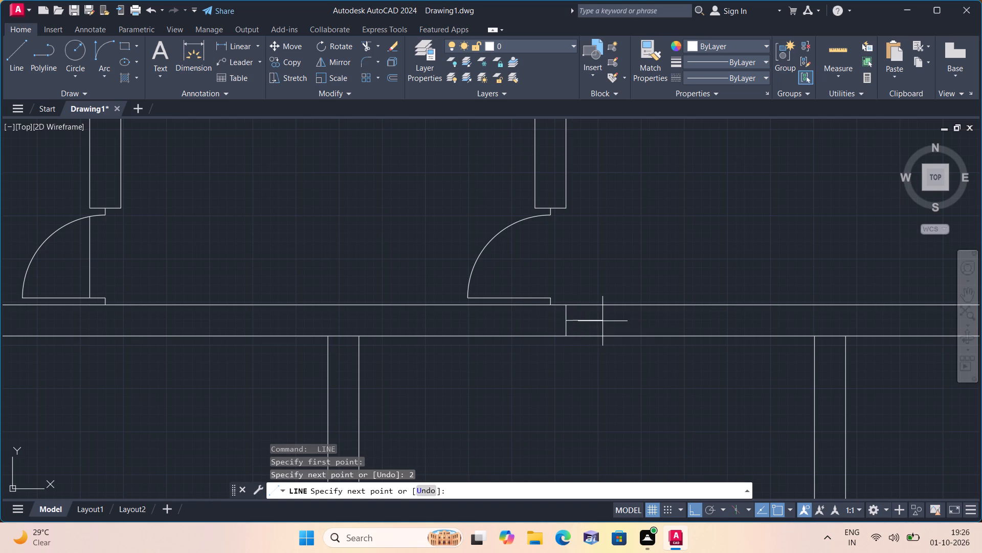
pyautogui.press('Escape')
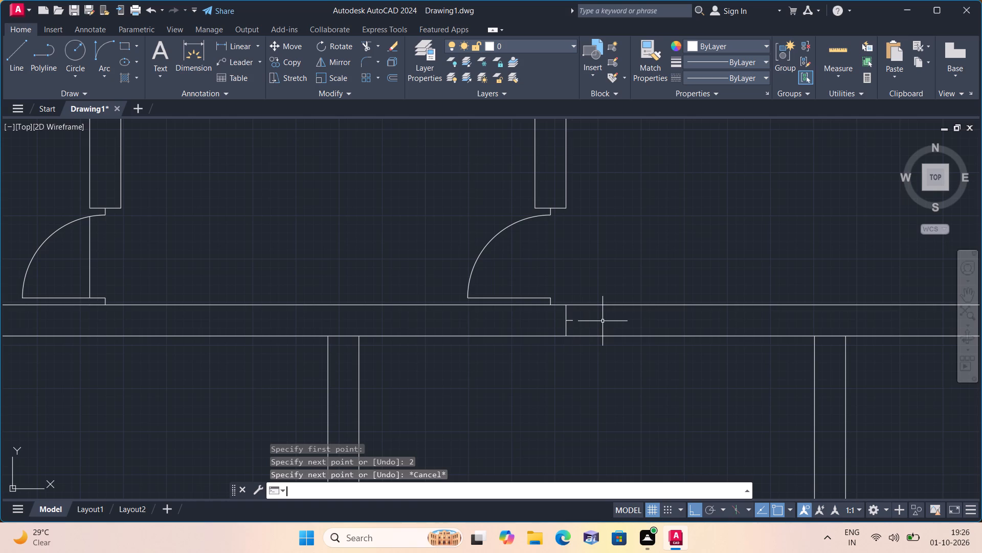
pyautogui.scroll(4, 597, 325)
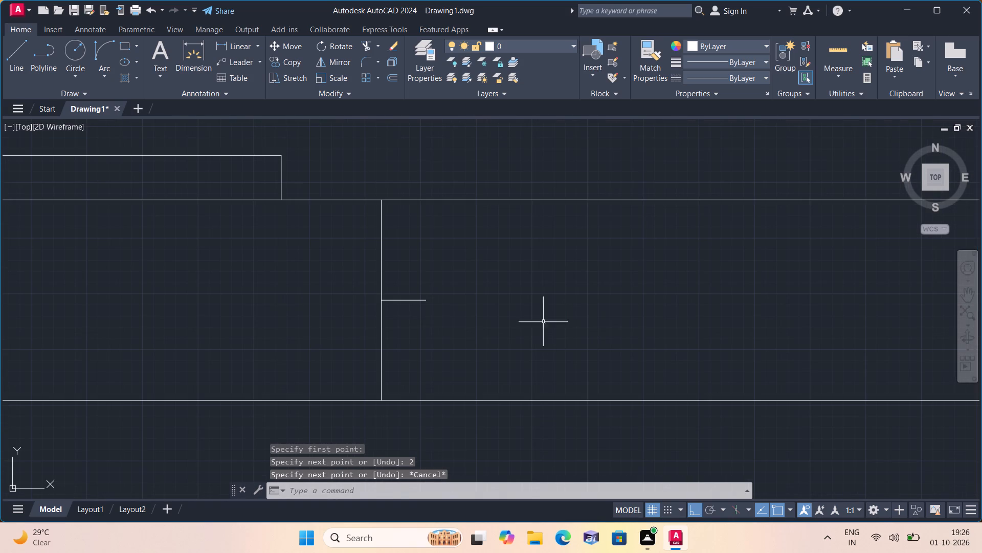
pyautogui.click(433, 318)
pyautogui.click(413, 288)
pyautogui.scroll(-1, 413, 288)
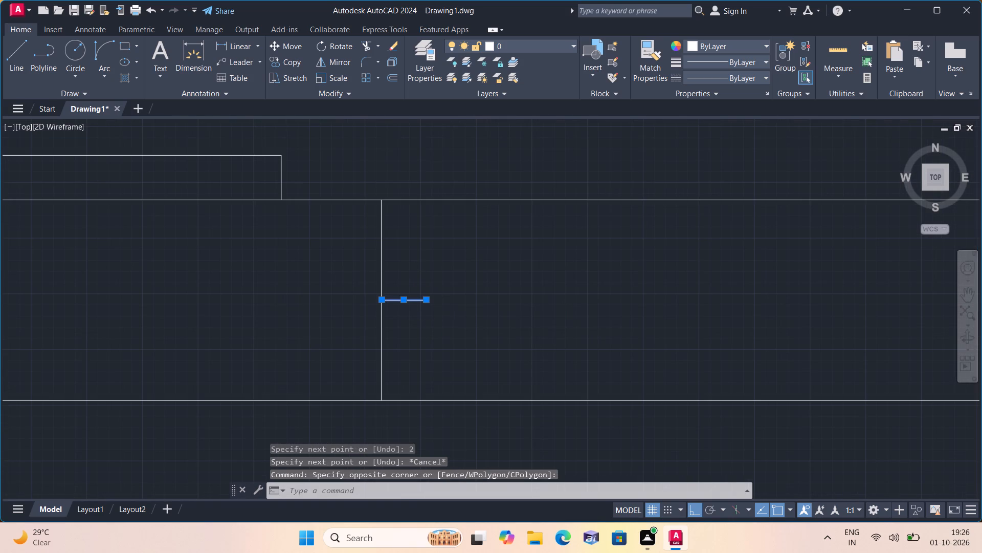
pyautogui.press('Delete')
# Draw a 2" horizontal stub rightward from the new jamb's midpoint.
pyautogui.scroll(-1, 413, 288)
pyautogui.press('l')
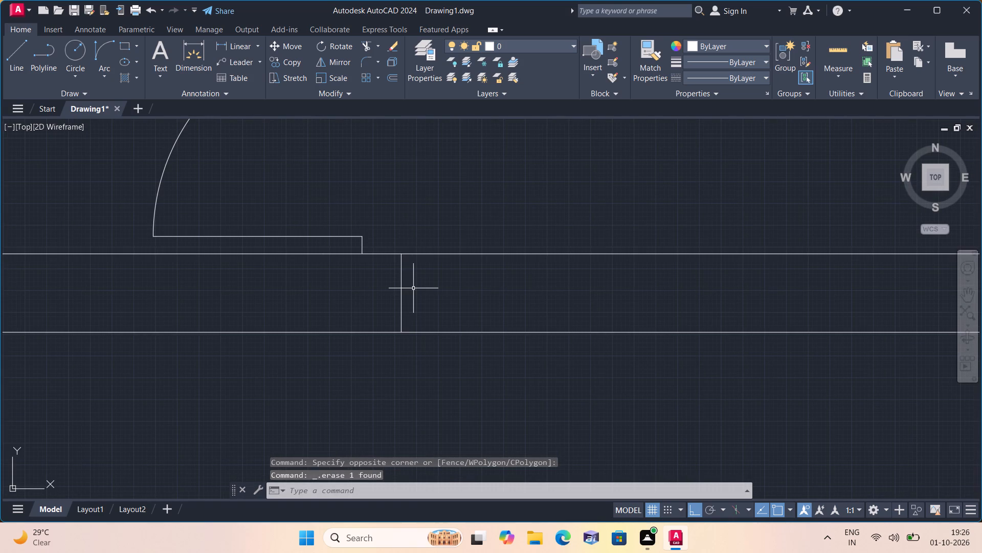
pyautogui.press('space')
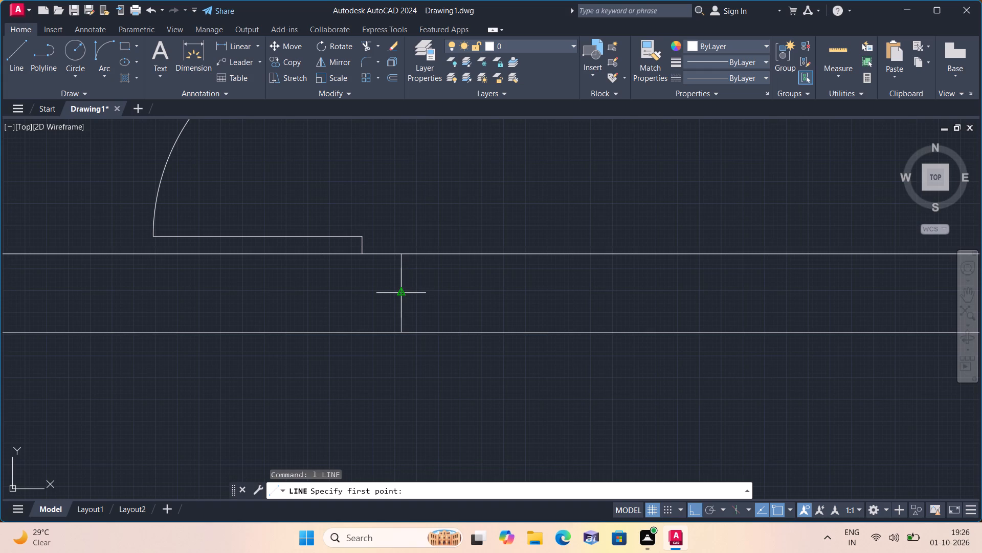
pyautogui.click(401, 291)
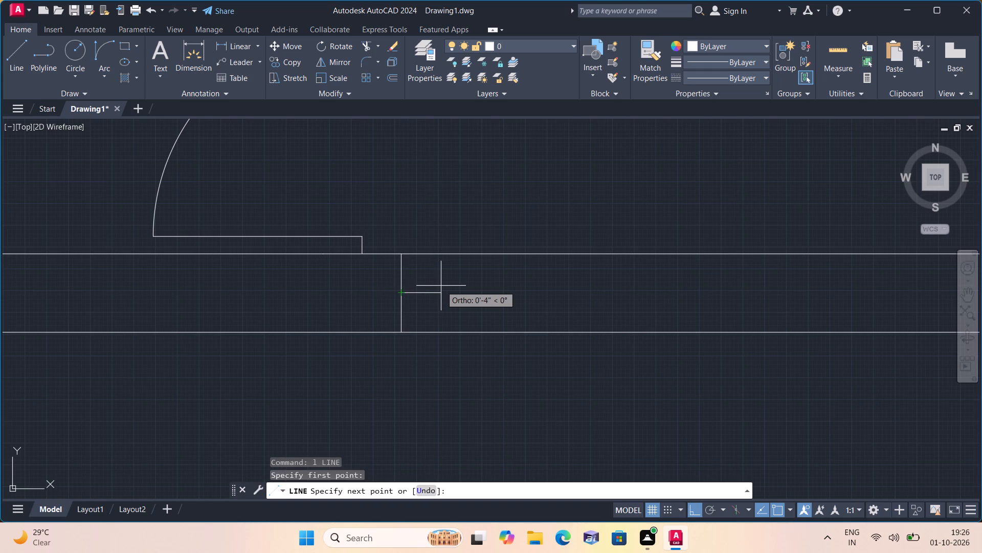
pyautogui.write('2"')
pyautogui.press('space')
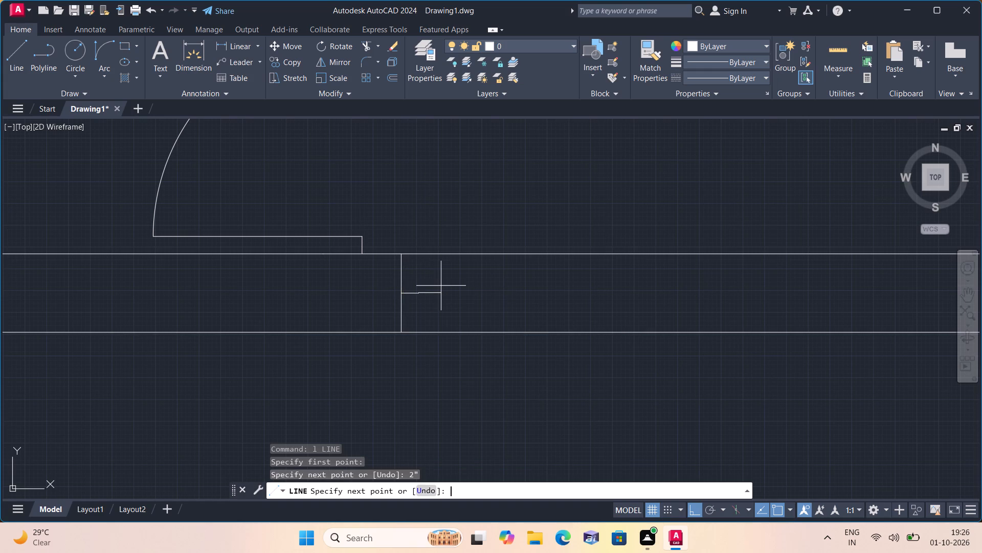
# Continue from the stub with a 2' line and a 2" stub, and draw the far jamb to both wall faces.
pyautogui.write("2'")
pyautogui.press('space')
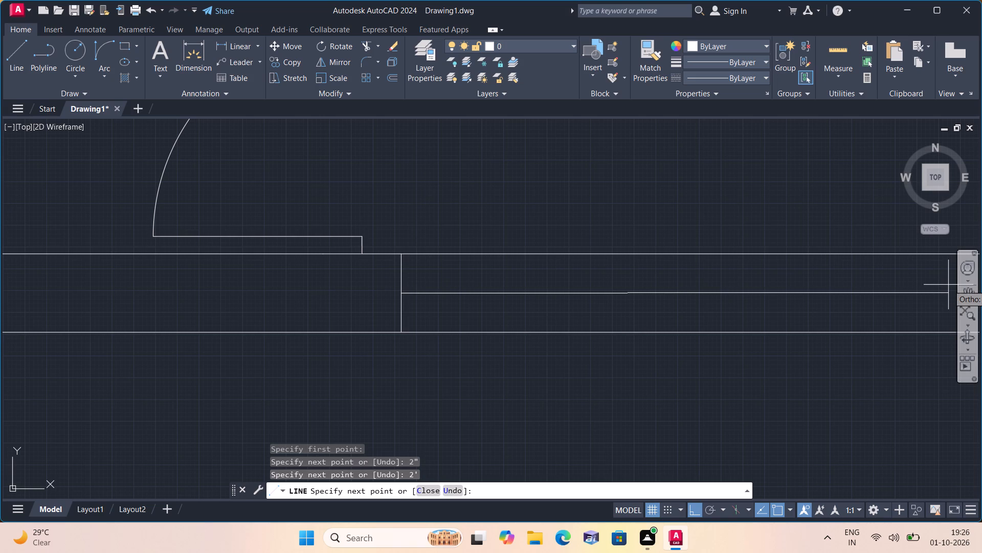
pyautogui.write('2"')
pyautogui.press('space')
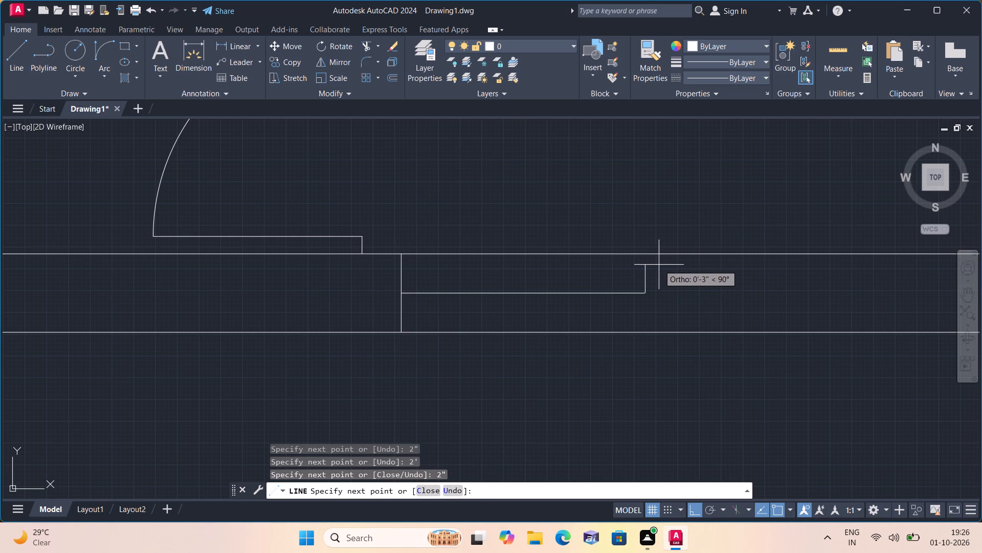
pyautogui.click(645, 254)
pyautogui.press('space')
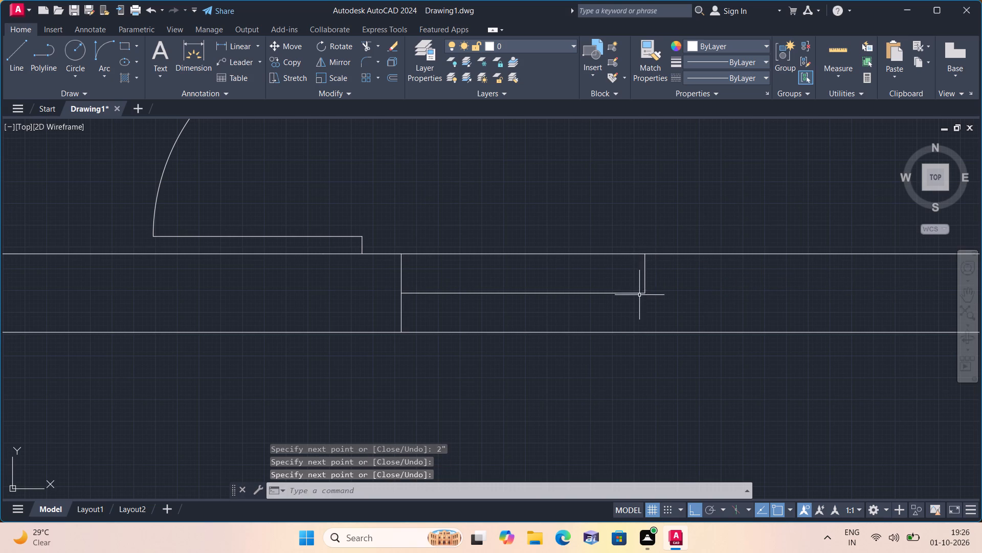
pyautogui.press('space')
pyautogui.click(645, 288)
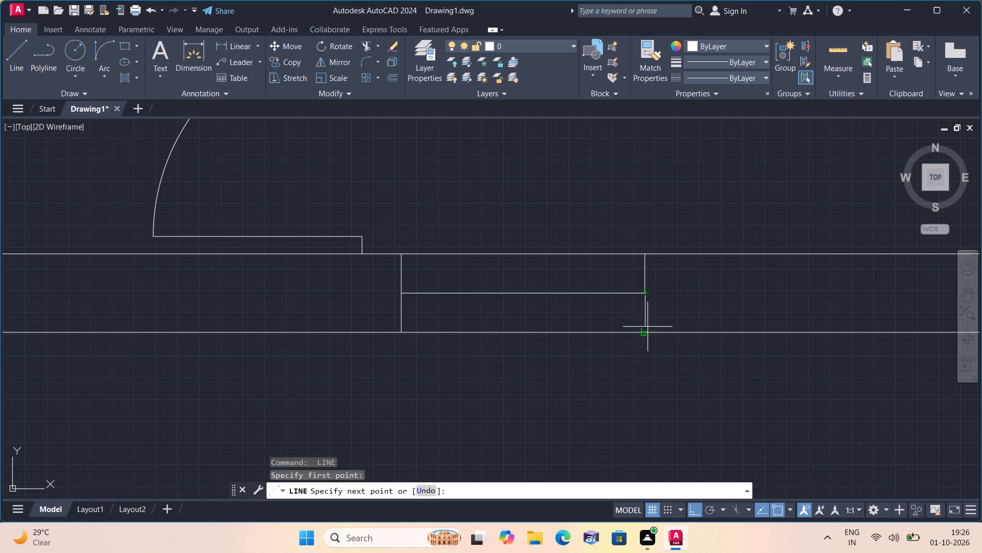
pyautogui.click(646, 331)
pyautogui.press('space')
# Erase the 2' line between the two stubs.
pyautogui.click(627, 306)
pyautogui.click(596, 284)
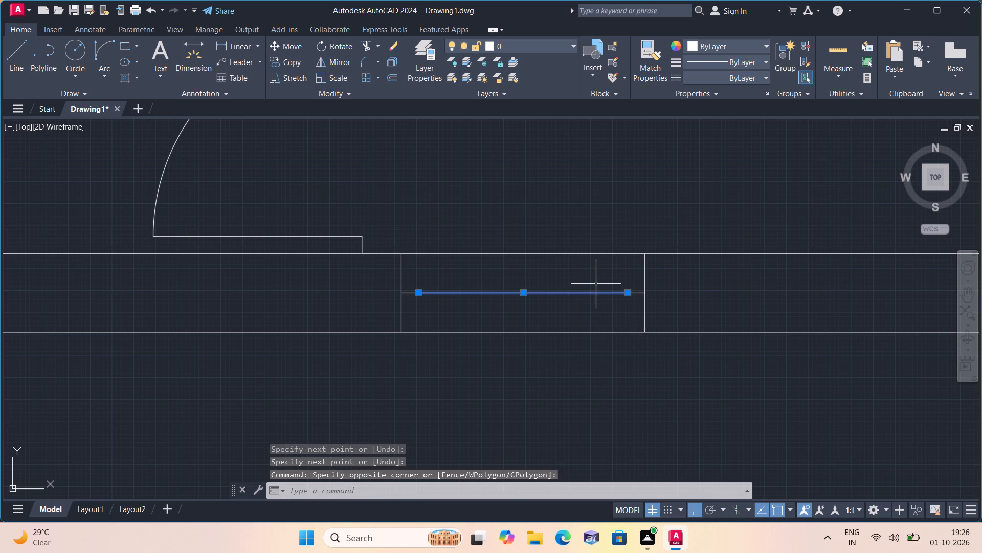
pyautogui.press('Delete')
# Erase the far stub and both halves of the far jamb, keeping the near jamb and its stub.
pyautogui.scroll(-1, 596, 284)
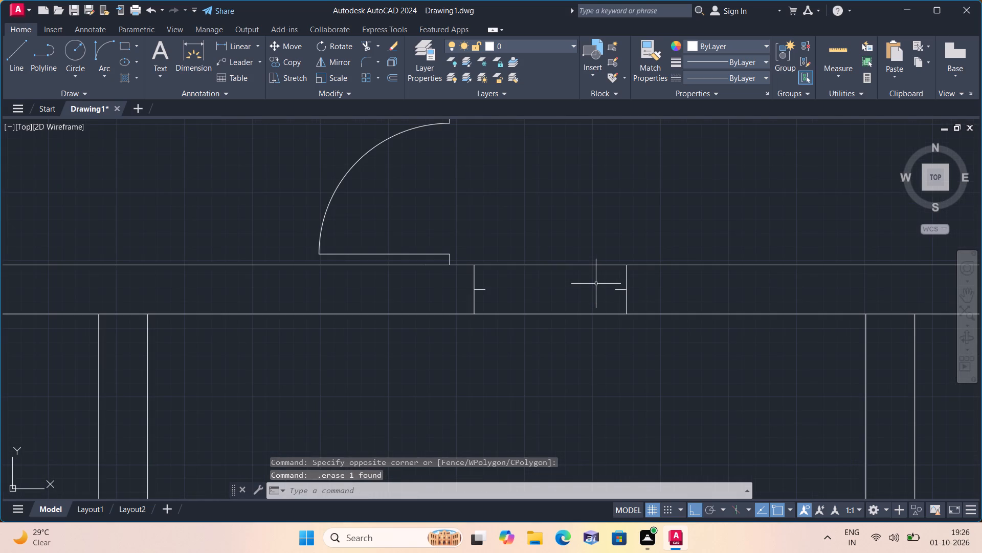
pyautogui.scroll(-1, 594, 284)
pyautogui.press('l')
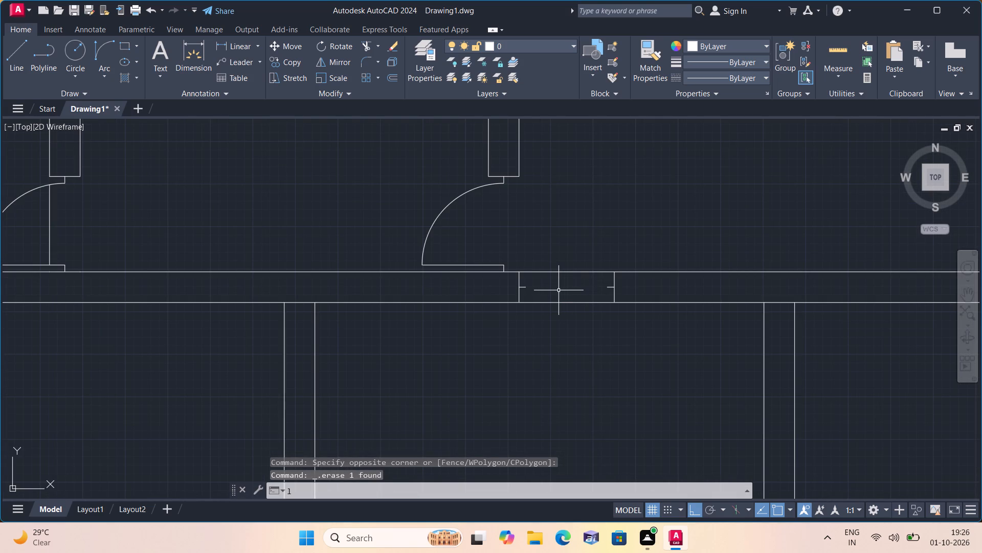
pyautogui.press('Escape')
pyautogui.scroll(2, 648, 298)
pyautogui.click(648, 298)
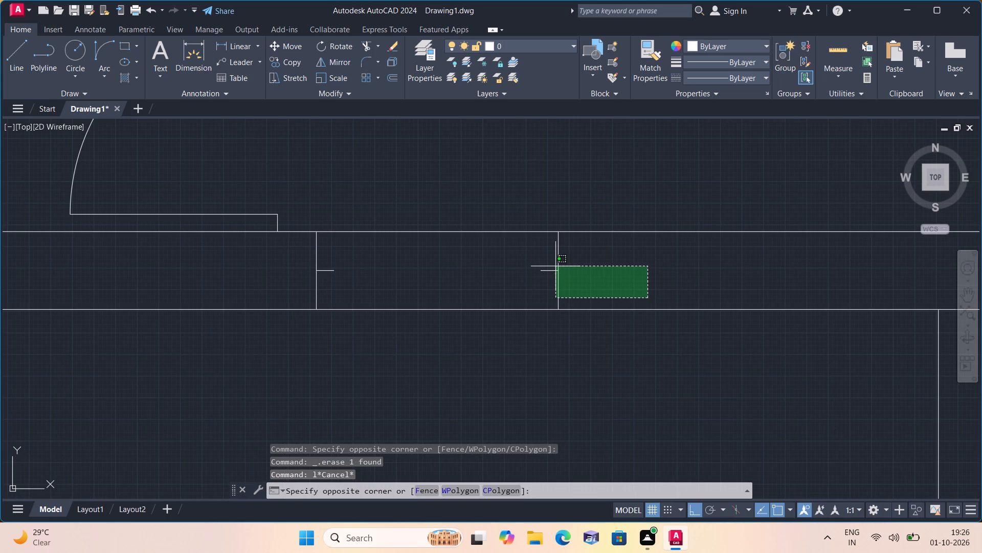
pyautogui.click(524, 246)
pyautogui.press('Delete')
# Draw a 4' line along the wall's centre from the near stub's end, and continue it with a 2" far stub.
pyautogui.scroll(-1, 524, 253)
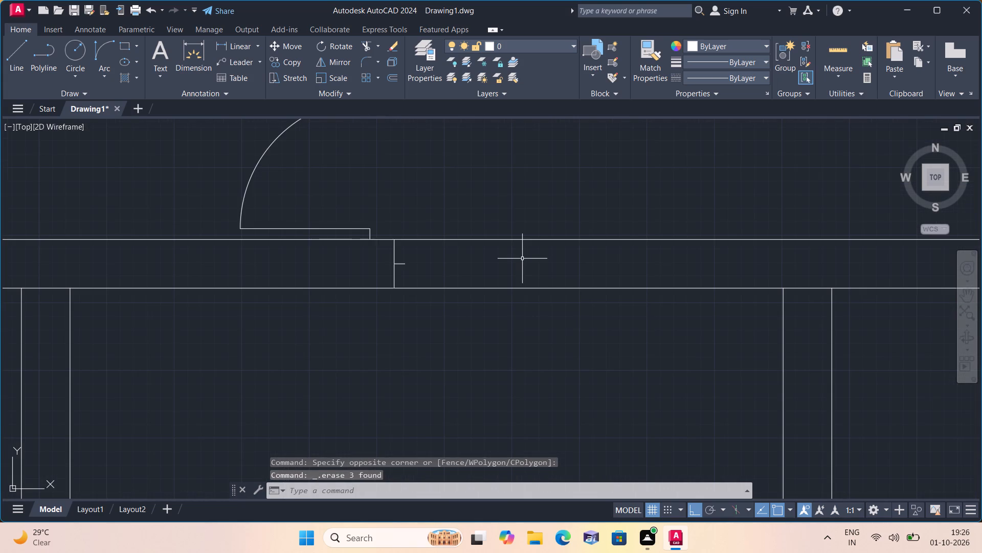
pyautogui.press('l')
pyautogui.press('space')
pyautogui.scroll(1, 448, 271)
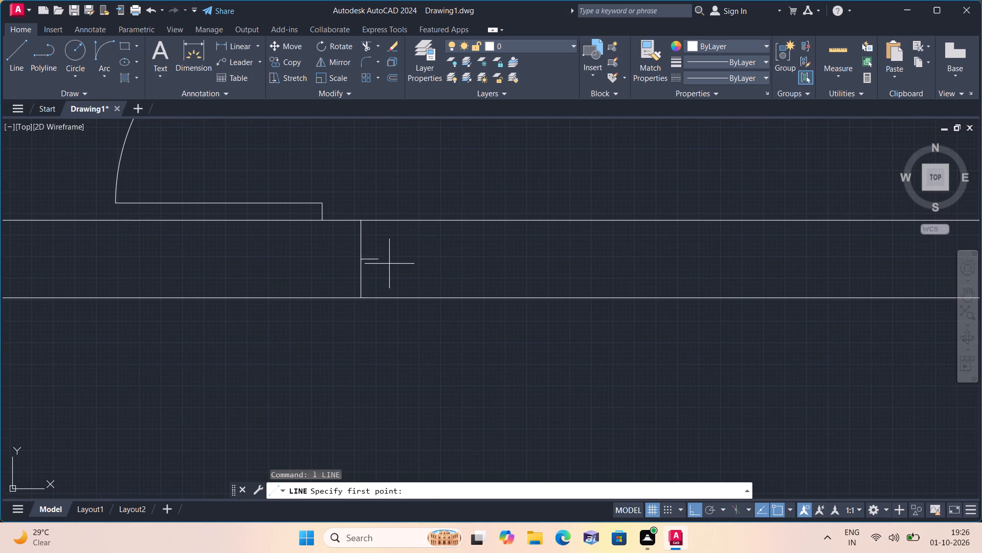
pyautogui.click(383, 258)
pyautogui.write("4'")
pyautogui.press('space')
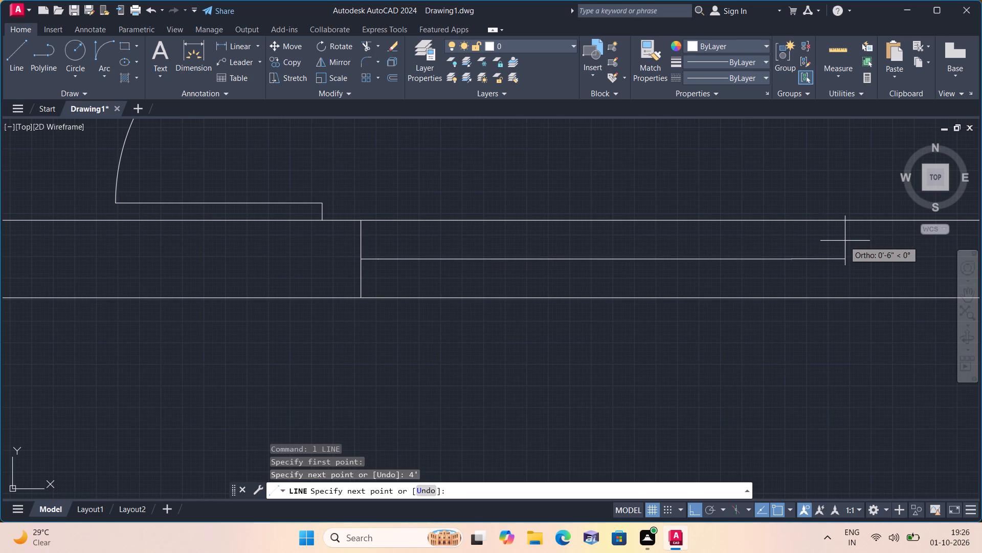
pyautogui.write('2"')
pyautogui.press('space')
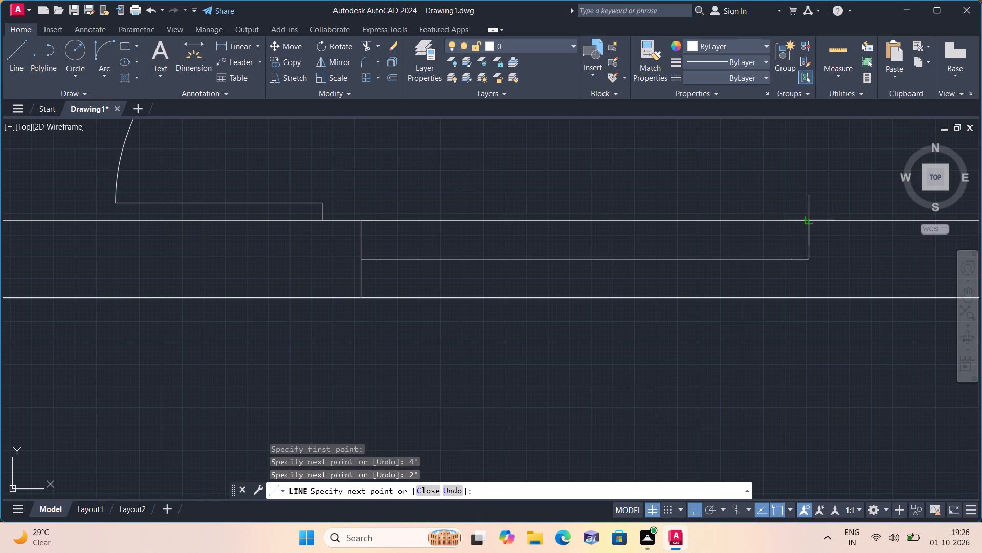
# Draw the far jamb from the end of the far stub to the wall's upper and lower faces.
pyautogui.click(807, 223)
pyautogui.press('space')
pyautogui.press('space')
pyautogui.click(808, 257)
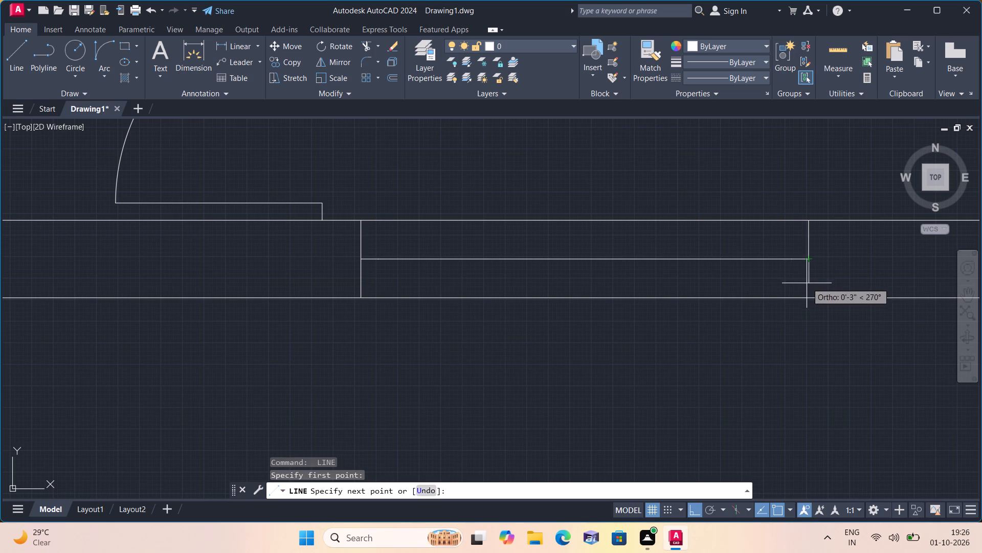
pyautogui.click(807, 296)
pyautogui.press('space')
# Erase the 4' line between the opening's two stubs.
pyautogui.click(755, 279)
pyautogui.click(664, 243)
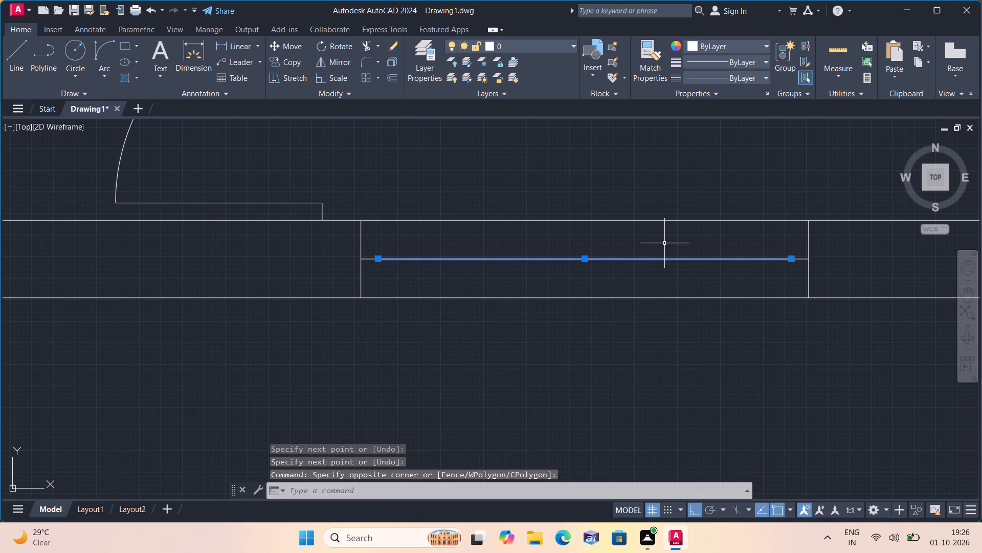
pyautogui.press('Delete')
# Draw a 2' door leaf vertically downward from the end of the opening's left stub.
pyautogui.press('l')
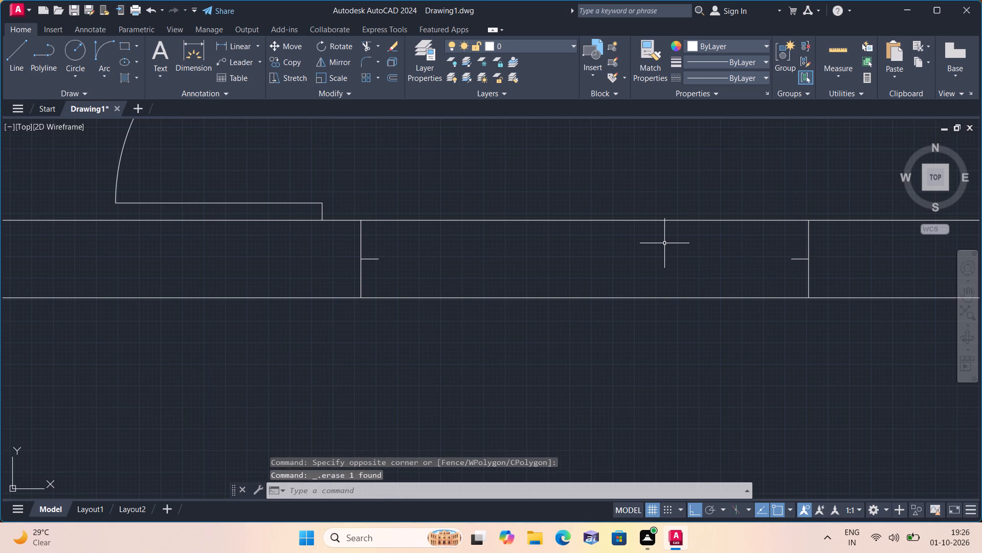
pyautogui.press('space')
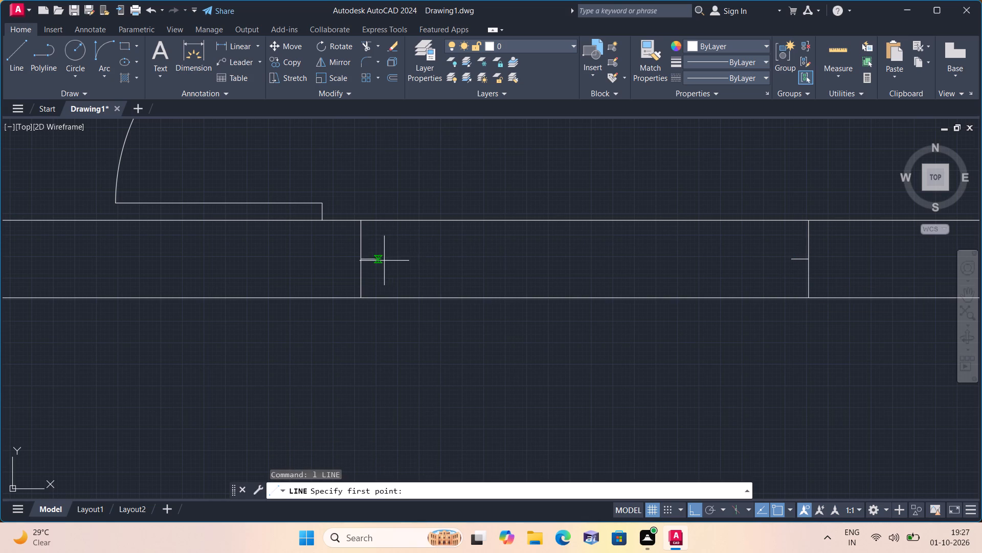
pyautogui.click(381, 259)
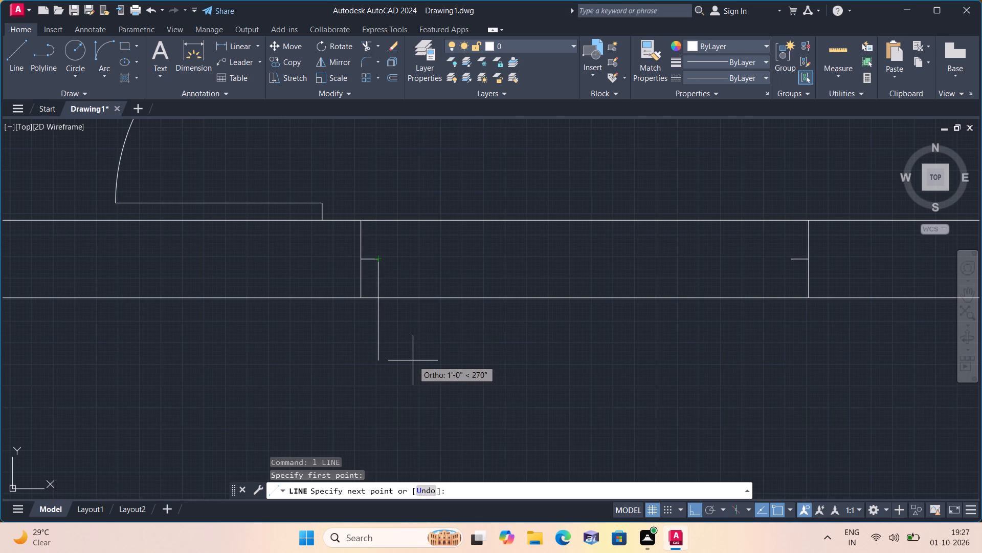
pyautogui.press('2')
pyautogui.write("'")
pyautogui.press('space')
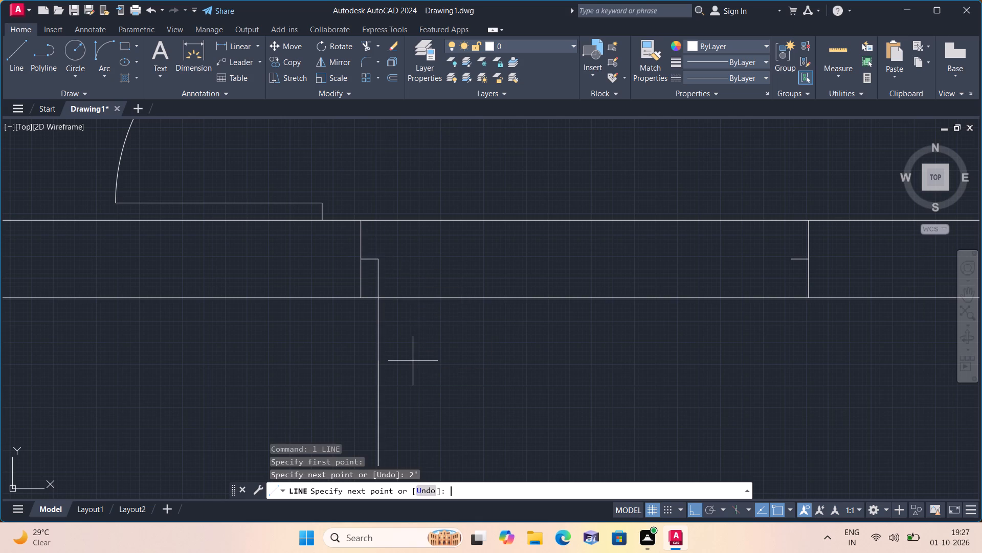
pyautogui.press('Escape')
# Draw the second 2' door leaf vertically downward from the end of the opening's right stub.
pyautogui.scroll(-2, 412, 361)
pyautogui.moveTo(410, 341); pyautogui.dragTo(401, 322, button='middle')
pyautogui.press('l')
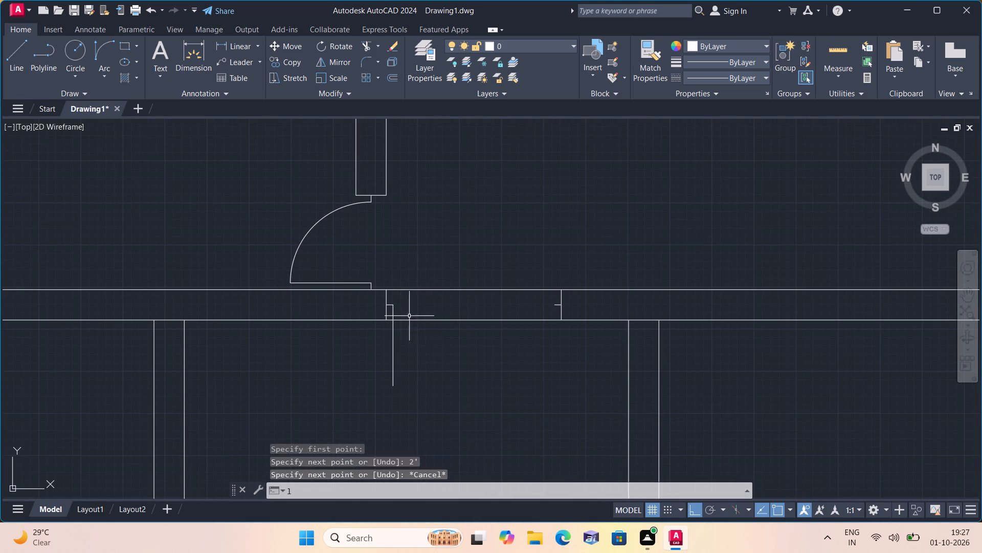
pyautogui.press('space')
pyautogui.scroll(1, 510, 314)
pyautogui.click(578, 302)
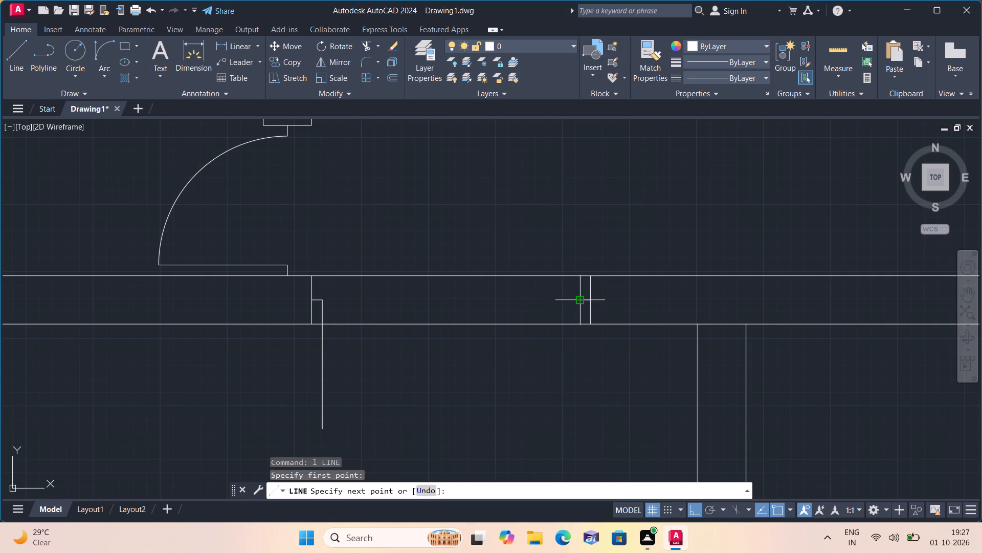
pyautogui.write("2'")
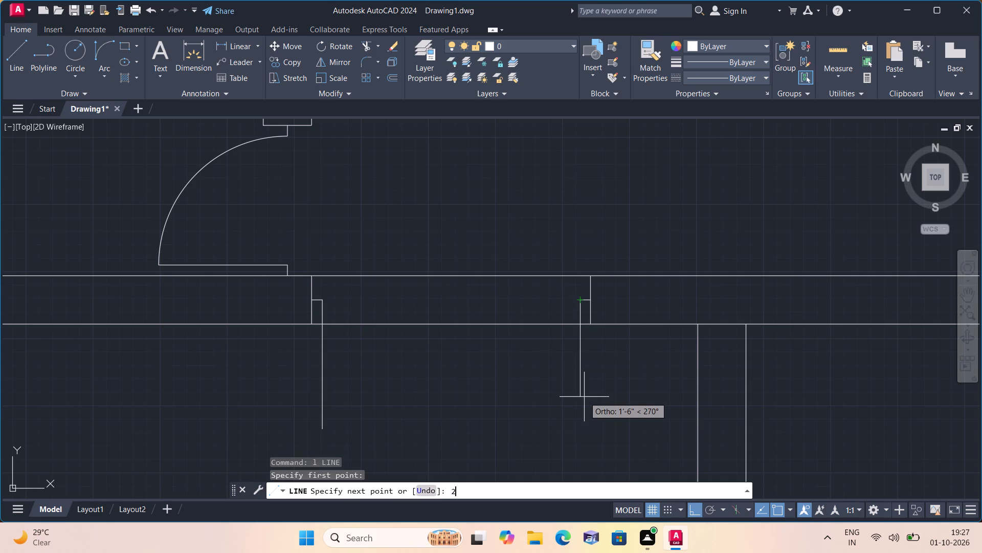
pyautogui.press('space')
pyautogui.press('Escape')
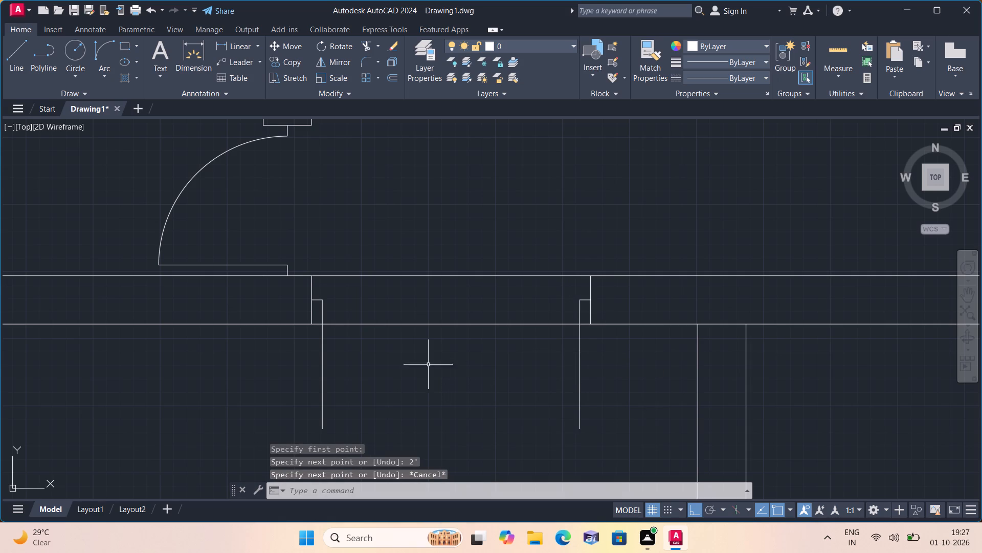
# Draw a construction line between the two stub ends and a short line from its midpoint down to the wall's lower face.
pyautogui.press('space')
pyautogui.click(324, 302)
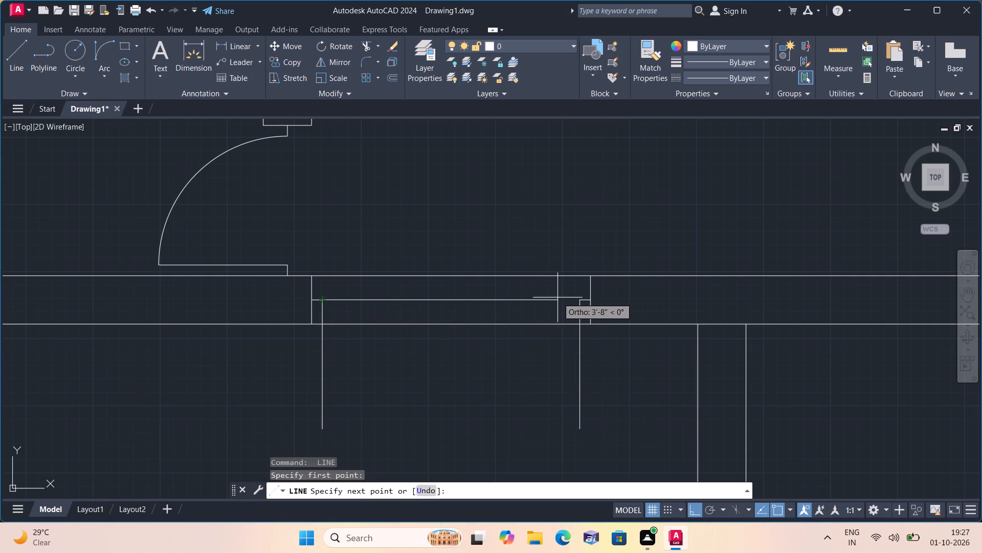
pyautogui.click(578, 299)
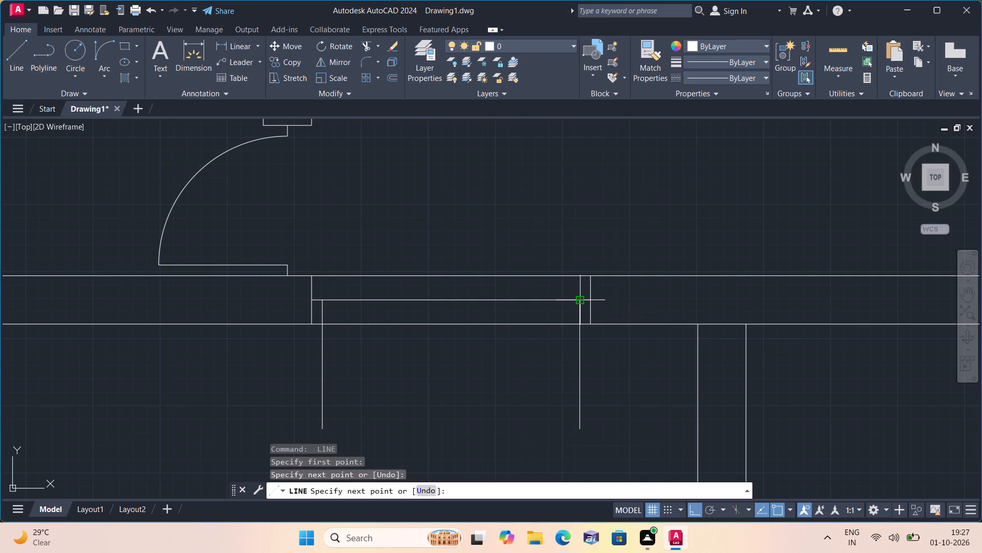
pyautogui.press('space')
pyautogui.press('space')
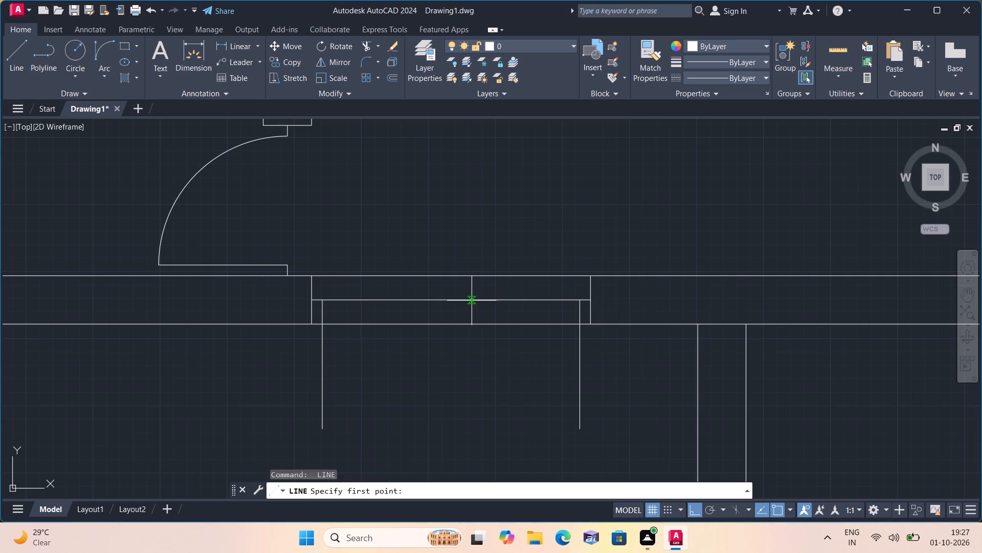
pyautogui.click(450, 299)
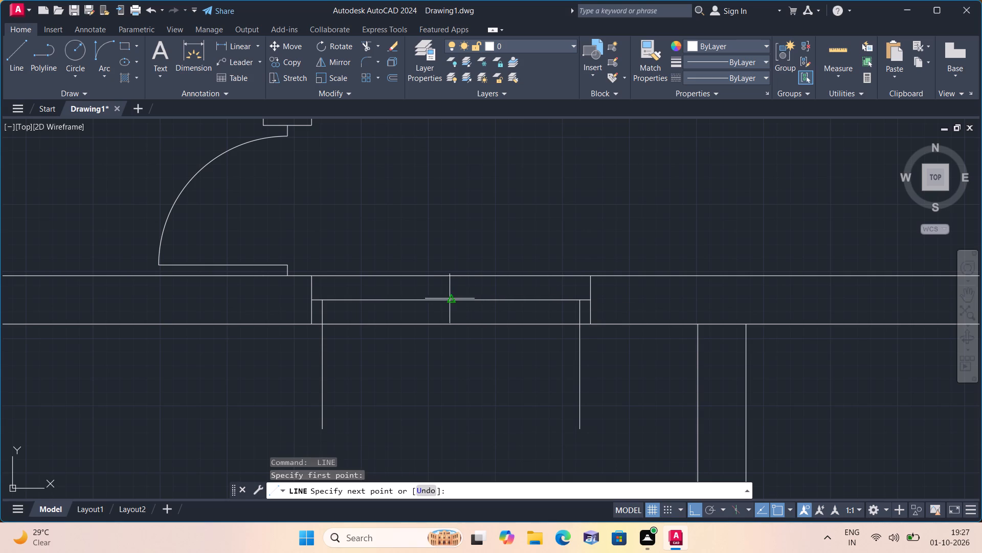
pyautogui.click(448, 325)
pyautogui.press('space')
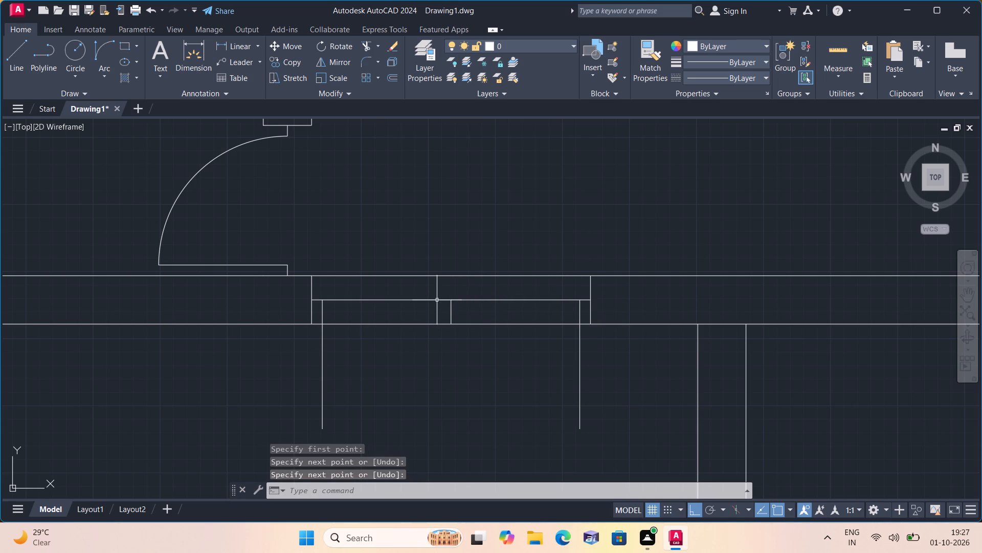
# Erase the horizontal construction line between the two stubs.
pyautogui.click(437, 300)
pyautogui.press('Delete')
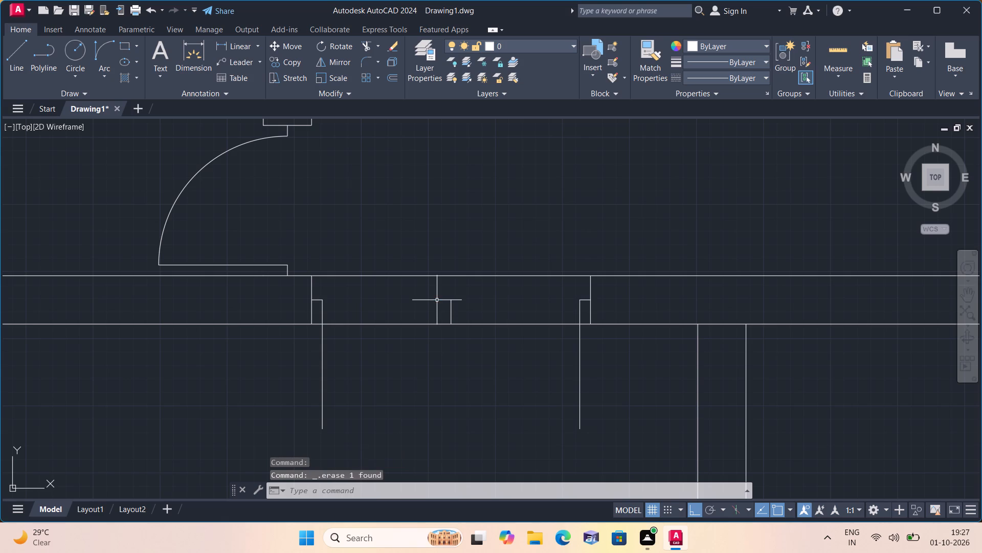
# Draw the left leaf's swing arc with Start, End, Direction, from the leaf's lower end to the opening's midpoint on the wall's lower face.
pyautogui.click(106, 74)
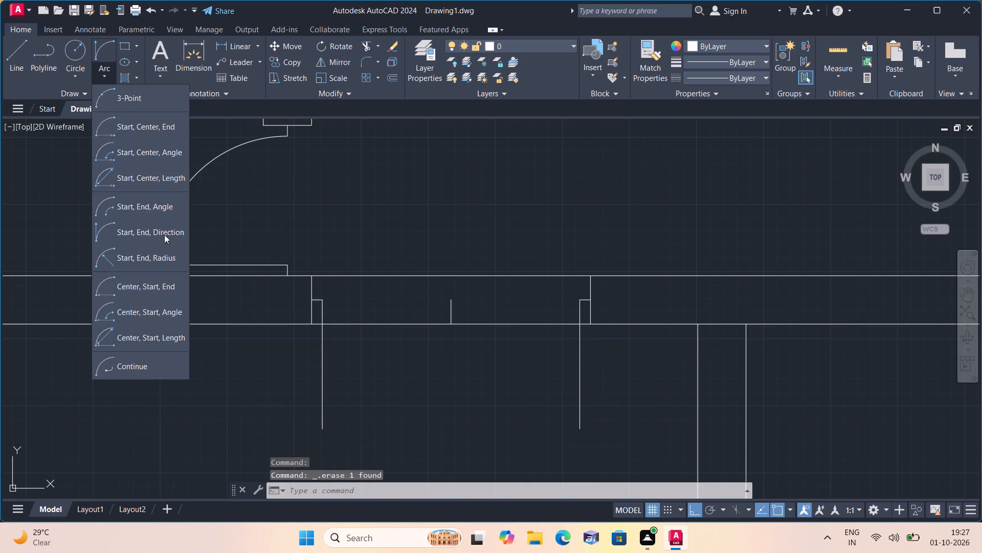
pyautogui.click(163, 233)
pyautogui.click(324, 427)
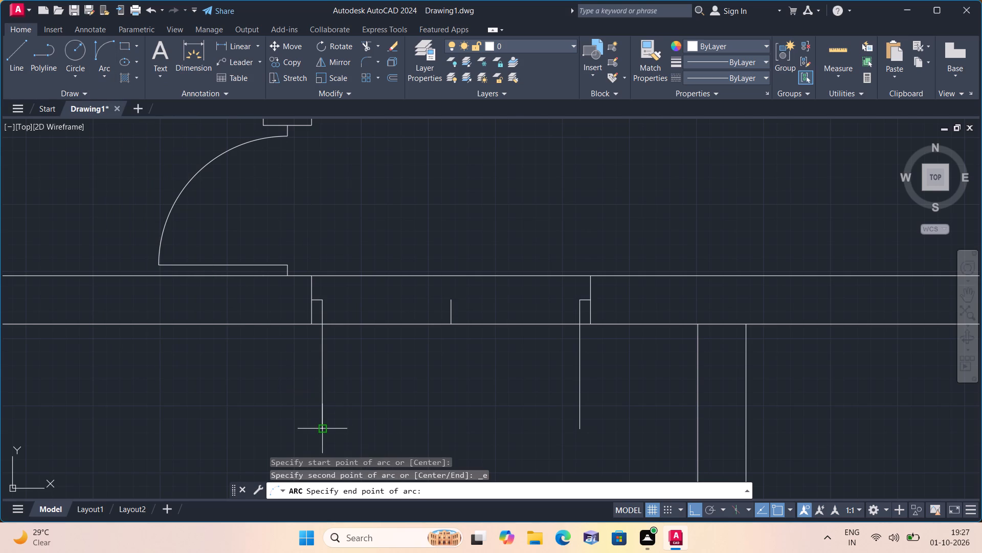
pyautogui.click(449, 325)
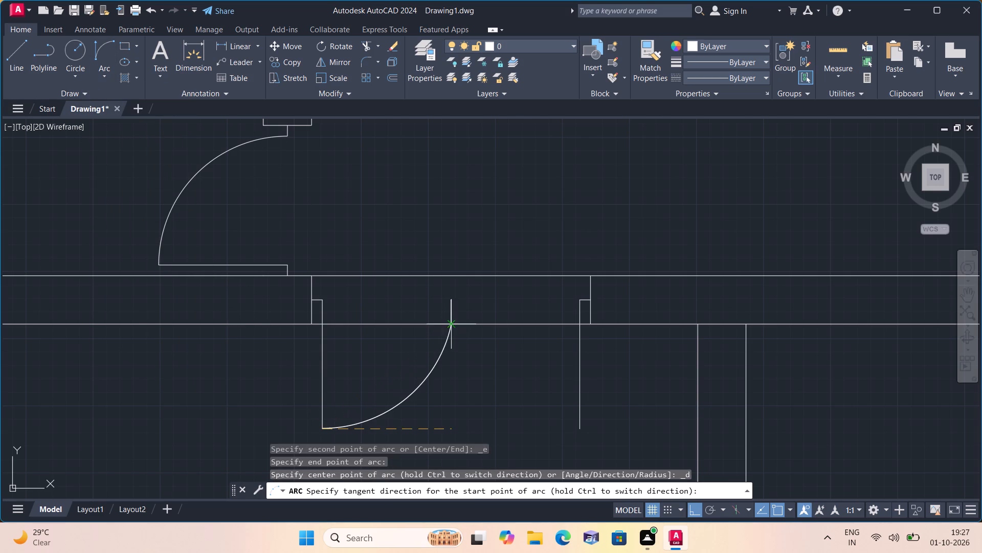
pyautogui.click(447, 363)
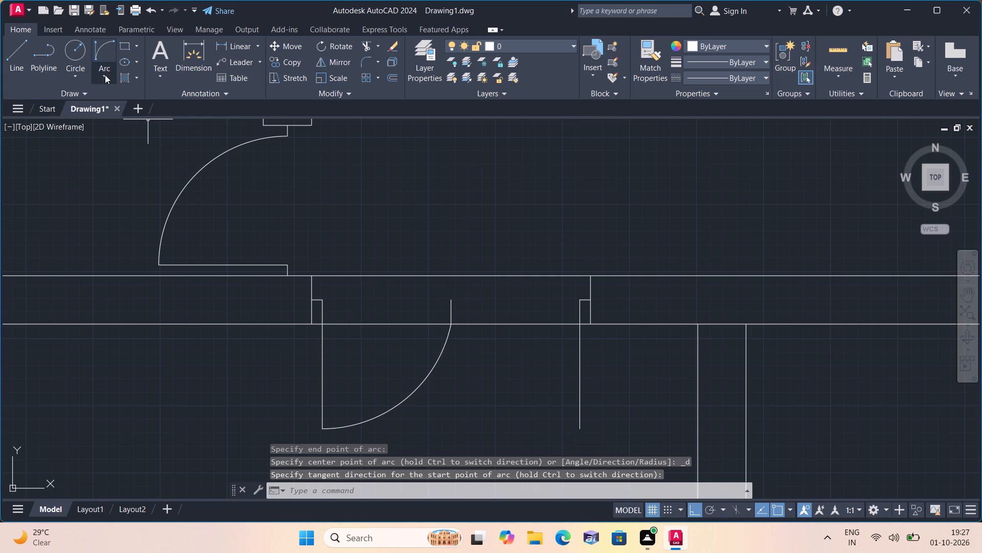
# Draw the right leaf's swing arc with Start, End, Direction, from the leaf's lower end to the point where the left arc ends.
pyautogui.click(105, 74)
pyautogui.click(147, 232)
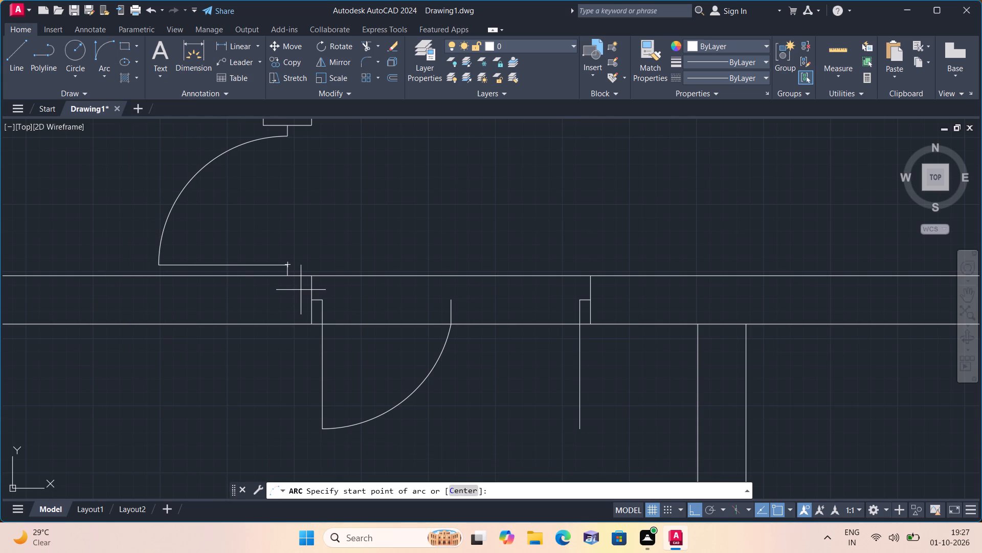
pyautogui.click(582, 432)
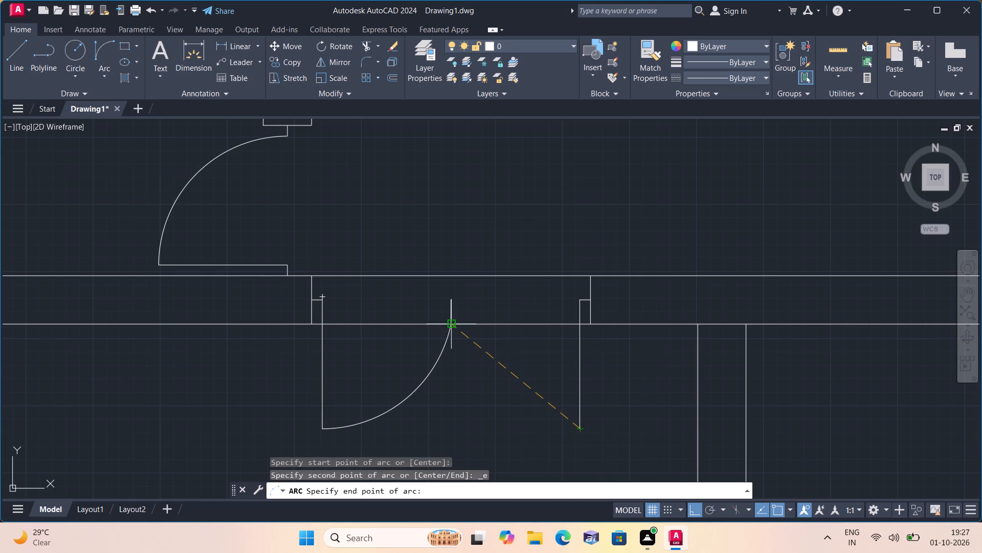
pyautogui.click(449, 327)
pyautogui.click(455, 389)
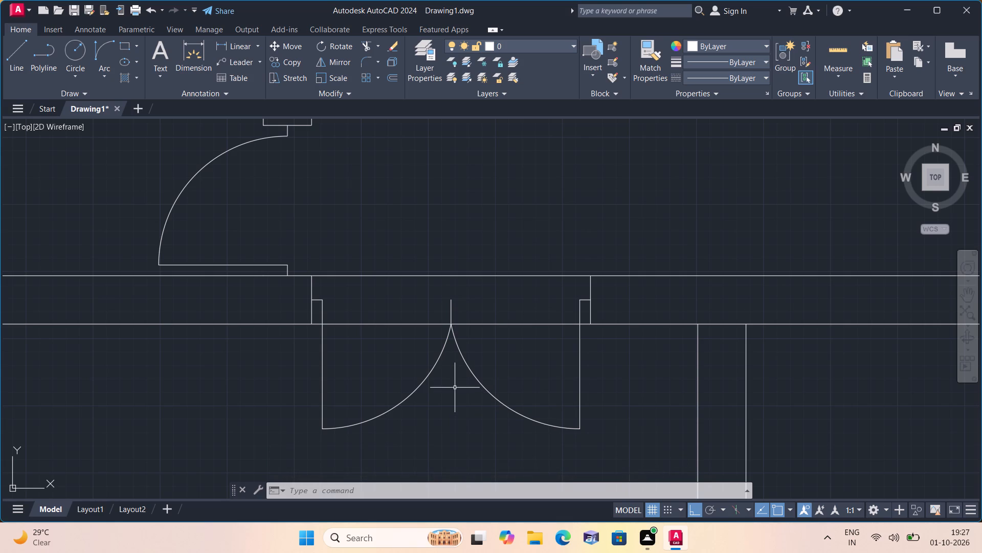
# Trim away the short centre mark and the wall's lower face across the double-door opening, including the small pieces beneath both stubs.
pyautogui.write('trim')
pyautogui.press('space')
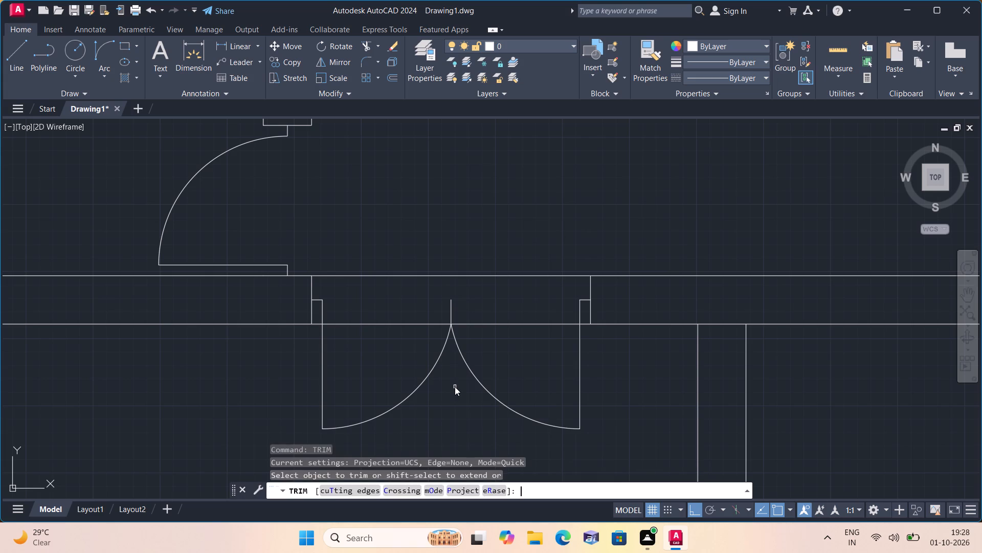
pyautogui.click(450, 313)
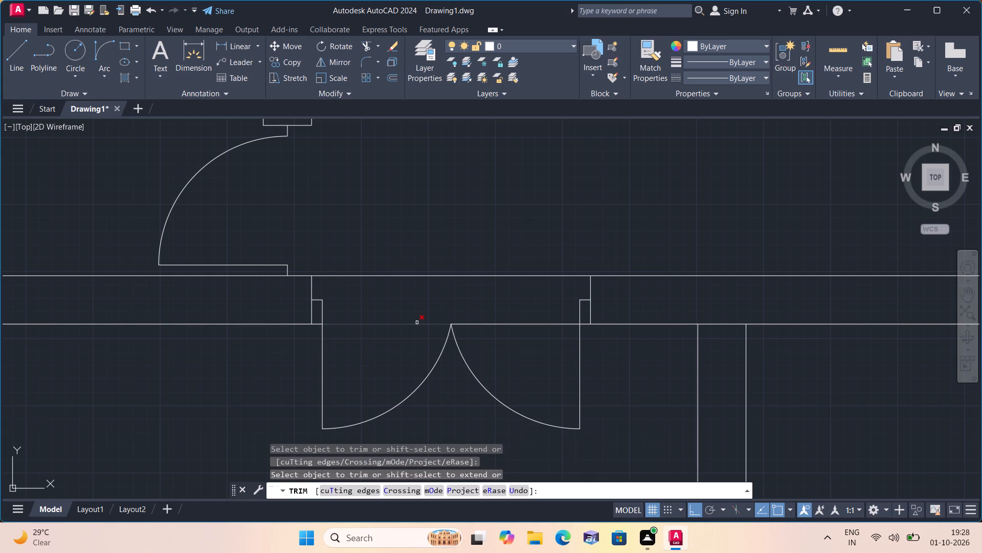
pyautogui.click(415, 324)
pyautogui.click(496, 322)
pyautogui.click(497, 335)
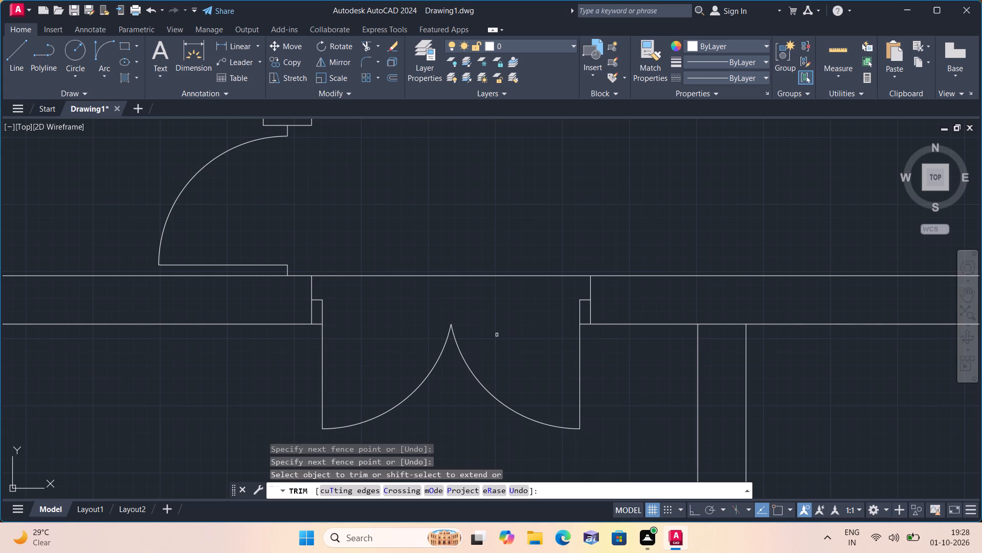
pyautogui.click(318, 323)
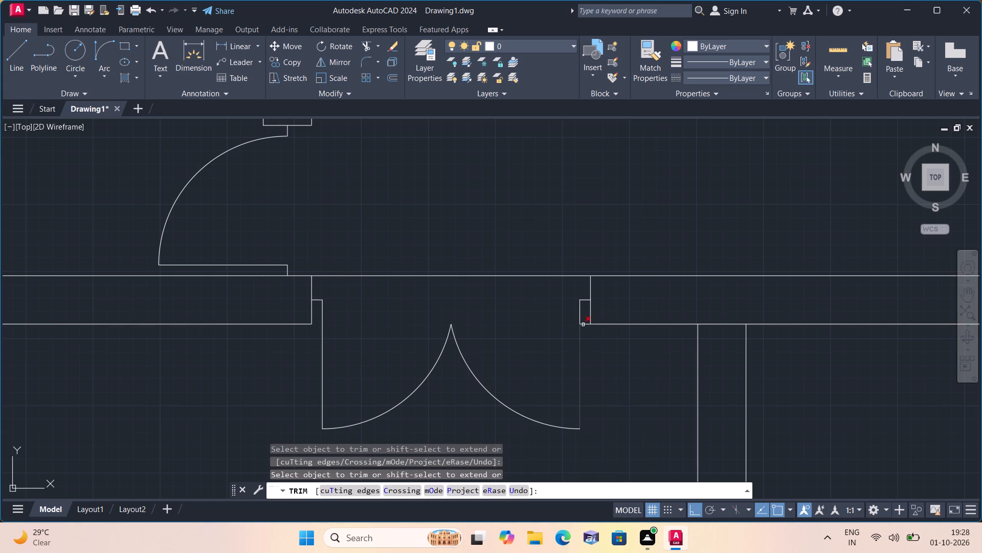
pyautogui.click(584, 324)
# Trim the horizontal wall's lower face where the two partitions on either side of the double-door room join it.
pyautogui.scroll(-2, 585, 331)
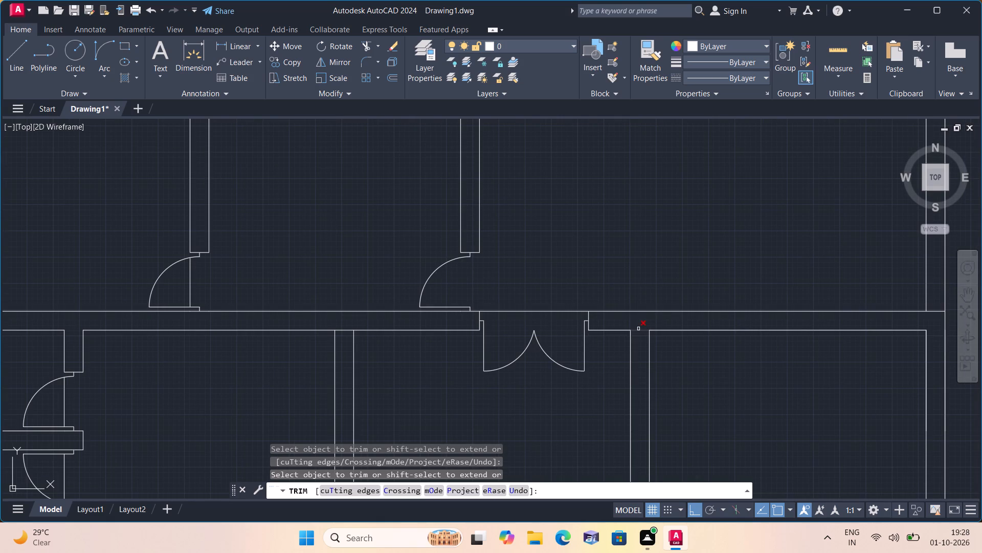
pyautogui.click(638, 329)
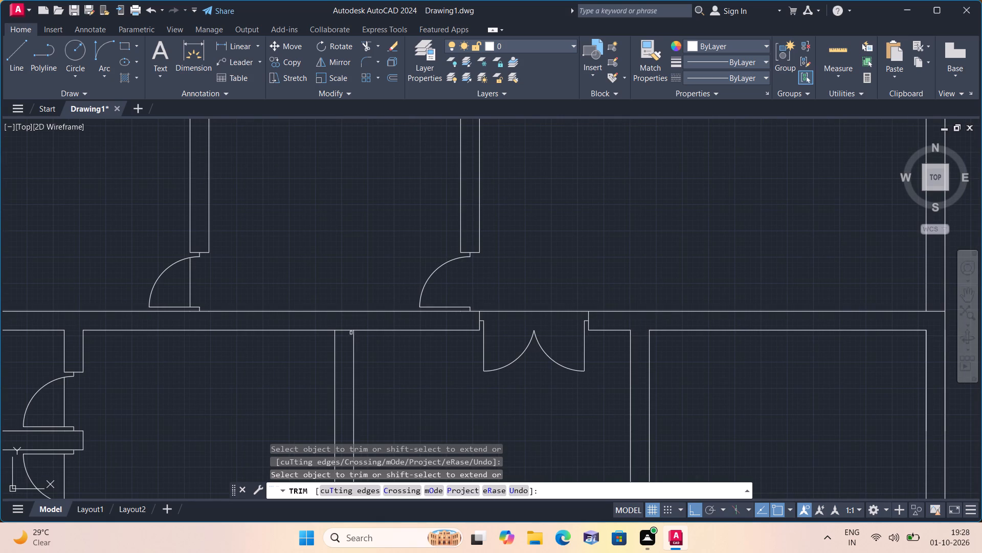
pyautogui.click(350, 331)
pyautogui.scroll(-1, 350, 331)
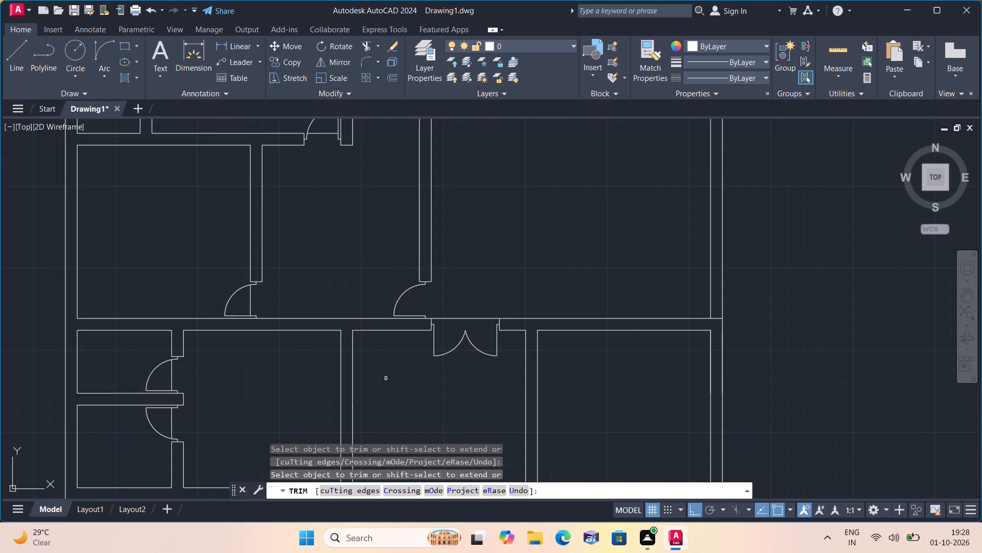
pyautogui.moveTo(386, 378); pyautogui.dragTo(396, 329, button='middle')
pyautogui.scroll(-1, 417, 286)
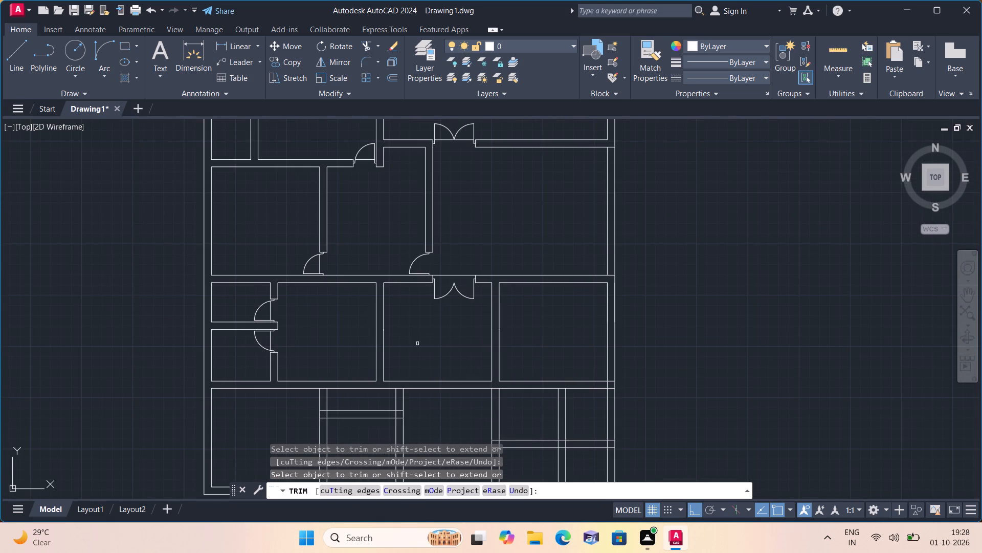
pyautogui.press('Escape')
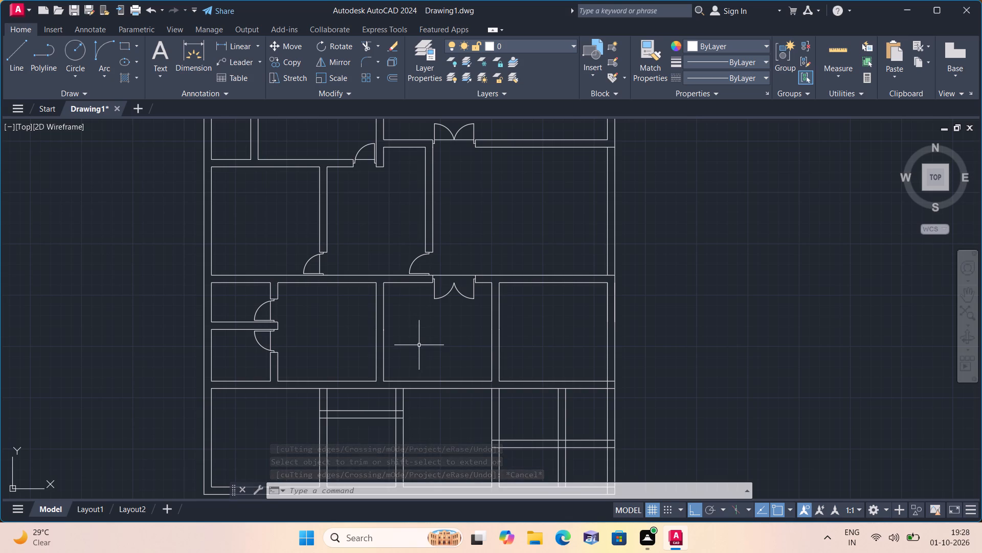
# Draw a line across the horizontal wall, from the left face of the partition left of the double-door room to the wall's upper face.
pyautogui.scroll(-1, 433, 347)
pyautogui.moveTo(433, 347); pyautogui.dragTo(428, 309, button='middle')
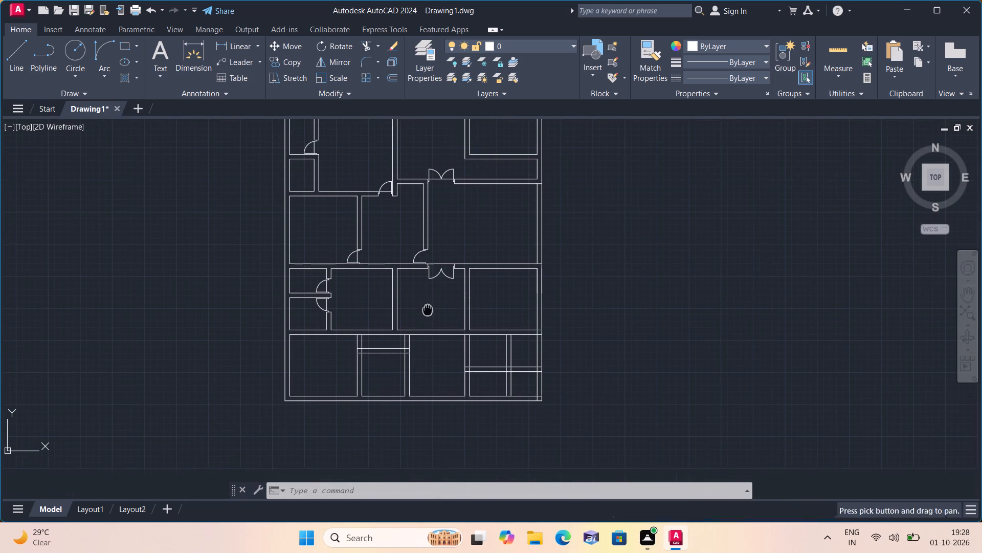
pyautogui.scroll(1, 428, 309)
pyautogui.scroll(-1, 428, 309)
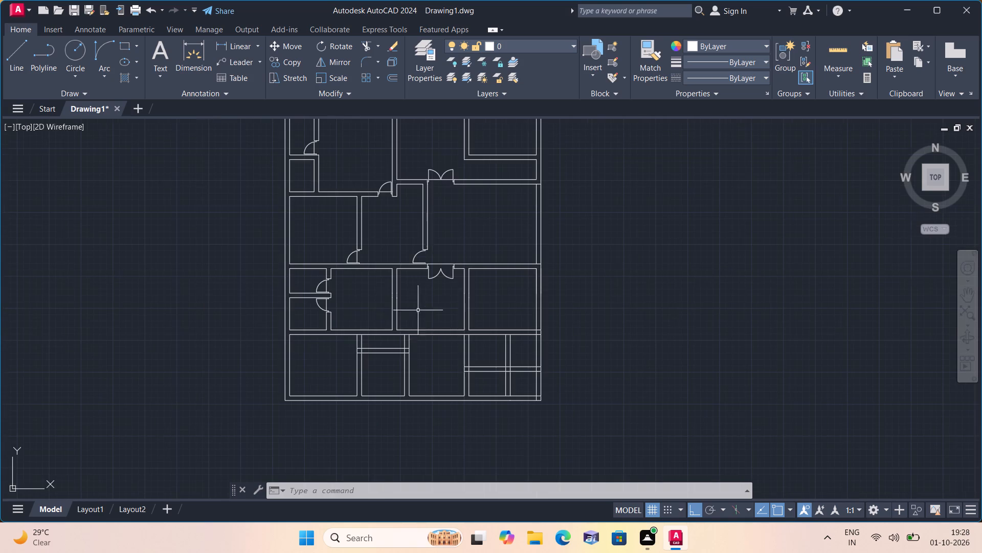
pyautogui.scroll(2, 333, 320)
pyautogui.moveTo(346, 381); pyautogui.dragTo(349, 375, button='middle')
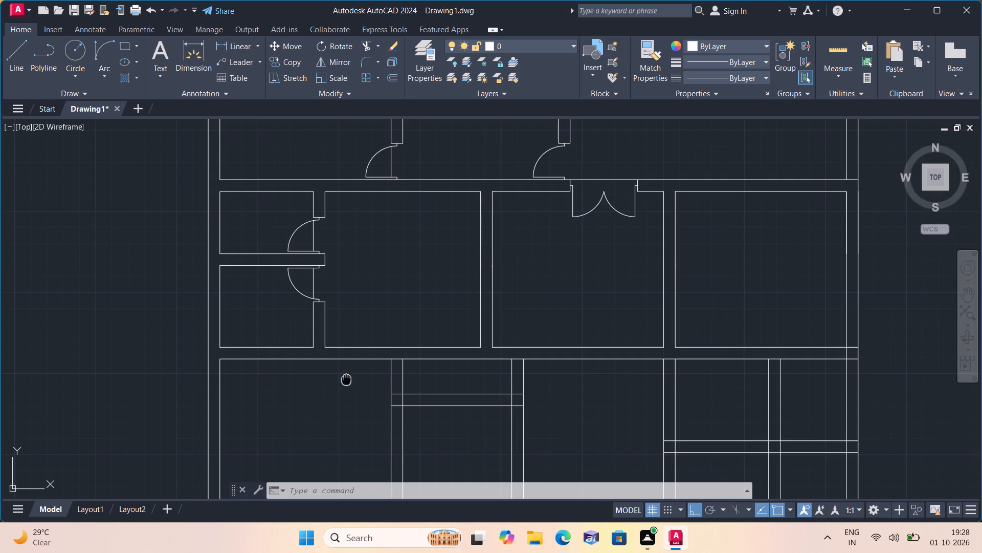
pyautogui.moveTo(349, 375); pyautogui.dragTo(365, 347, button='middle')
pyautogui.scroll(-1, 365, 363)
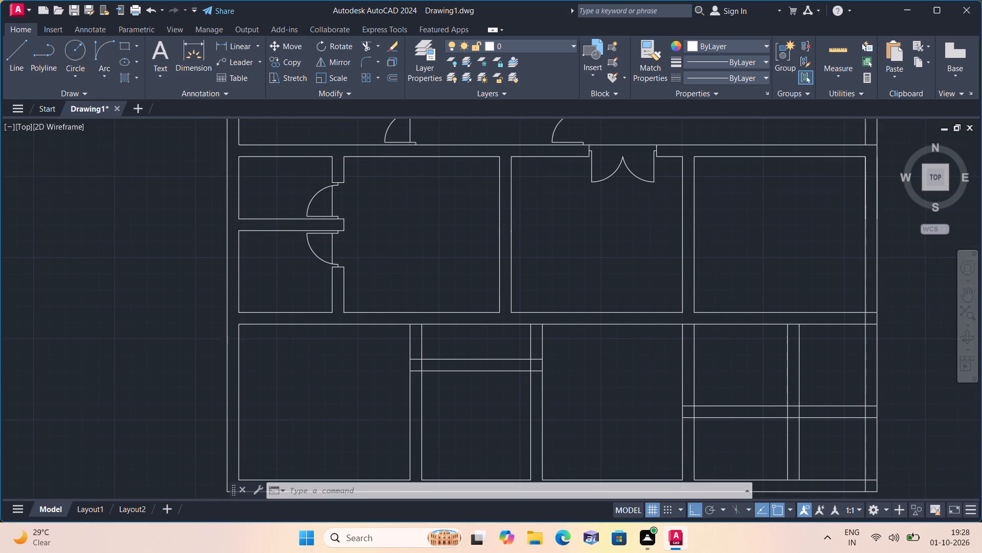
pyautogui.moveTo(365, 363); pyautogui.dragTo(363, 328, button='middle')
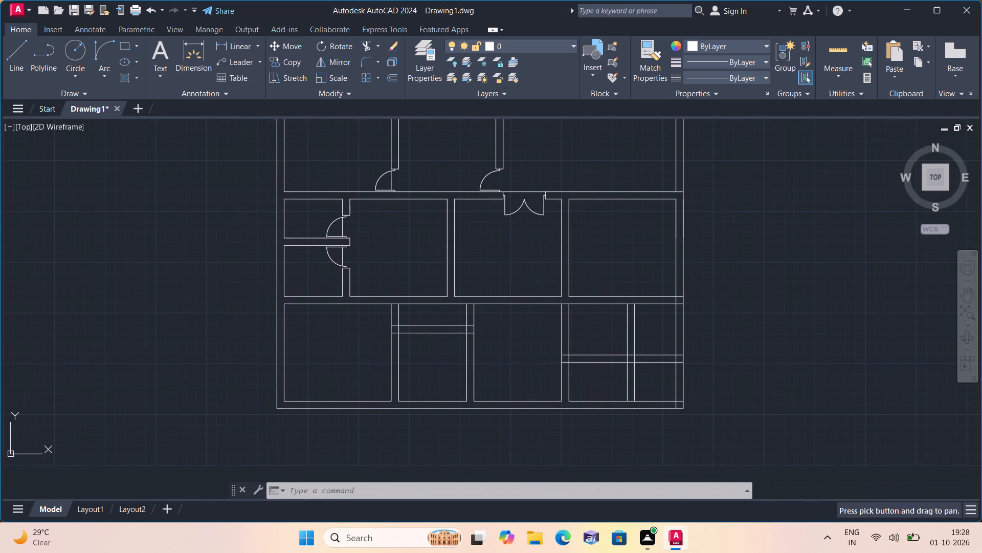
pyautogui.write('l')
pyautogui.press('space')
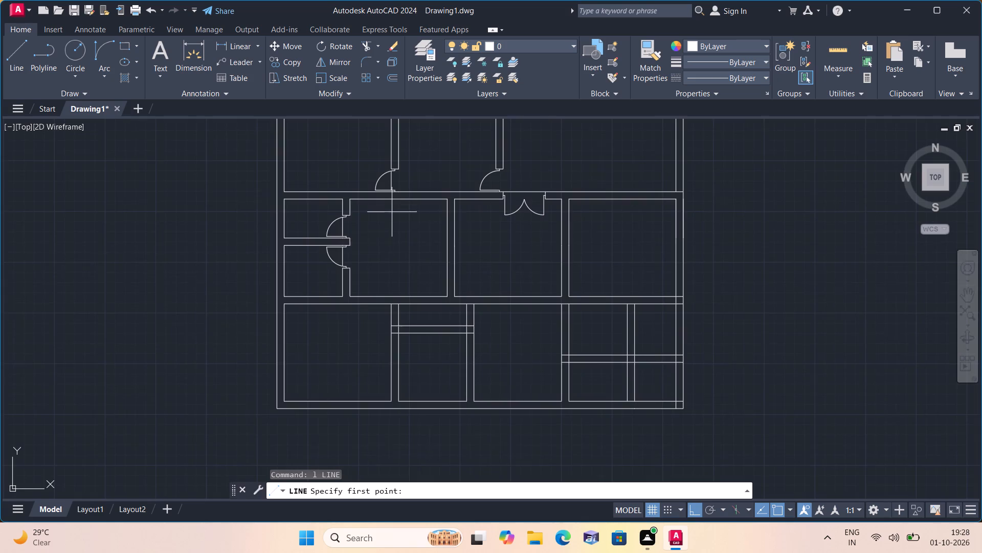
pyautogui.scroll(2, 392, 205)
pyautogui.scroll(-1, 441, 181)
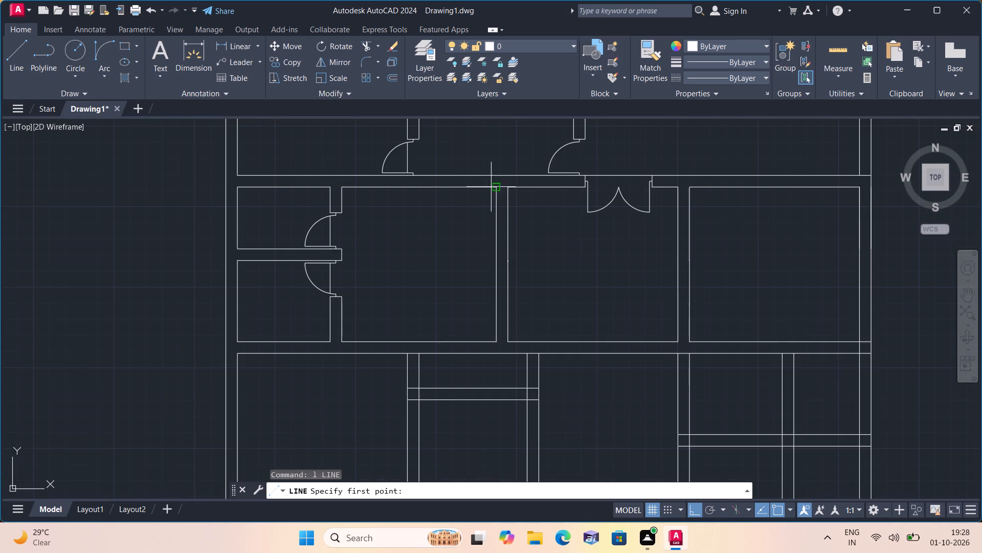
pyautogui.click(496, 188)
pyautogui.click(494, 177)
pyautogui.press('space')
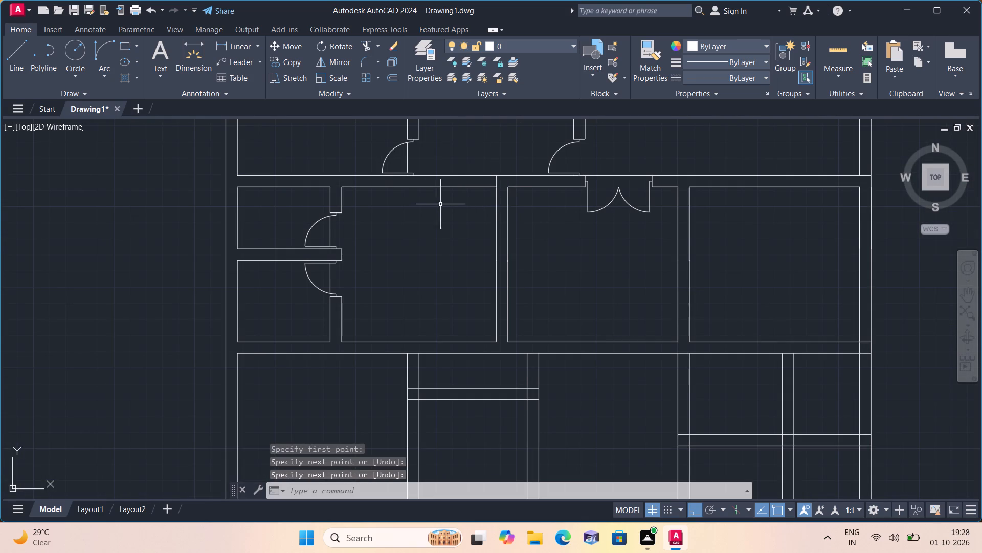
# Draw a vertical line from the right end corner of the upper-left partition down across the horizontal wall to its lower face.
pyautogui.moveTo(433, 221); pyautogui.dragTo(435, 241, button='middle')
pyautogui.press('space')
pyautogui.click(422, 162)
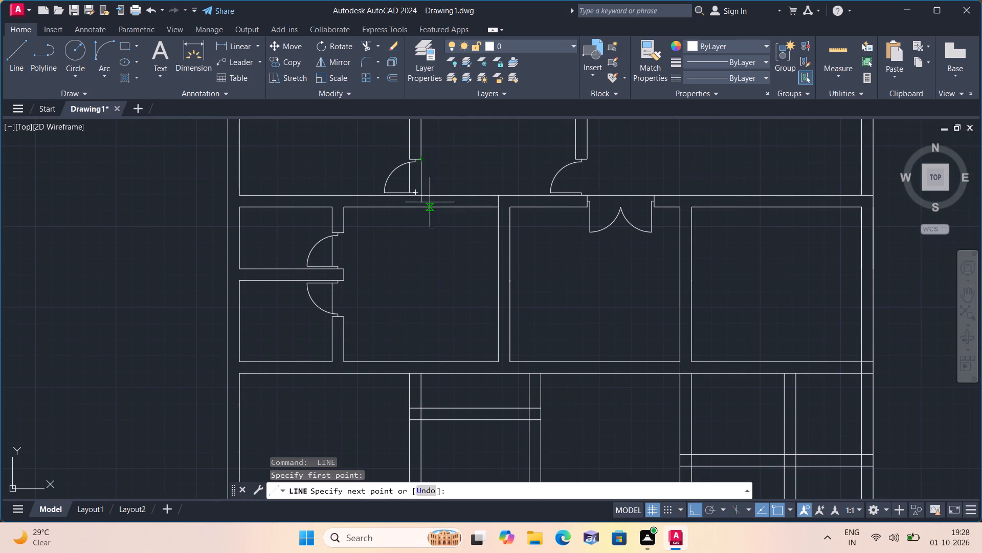
pyautogui.click(419, 206)
pyautogui.press('space')
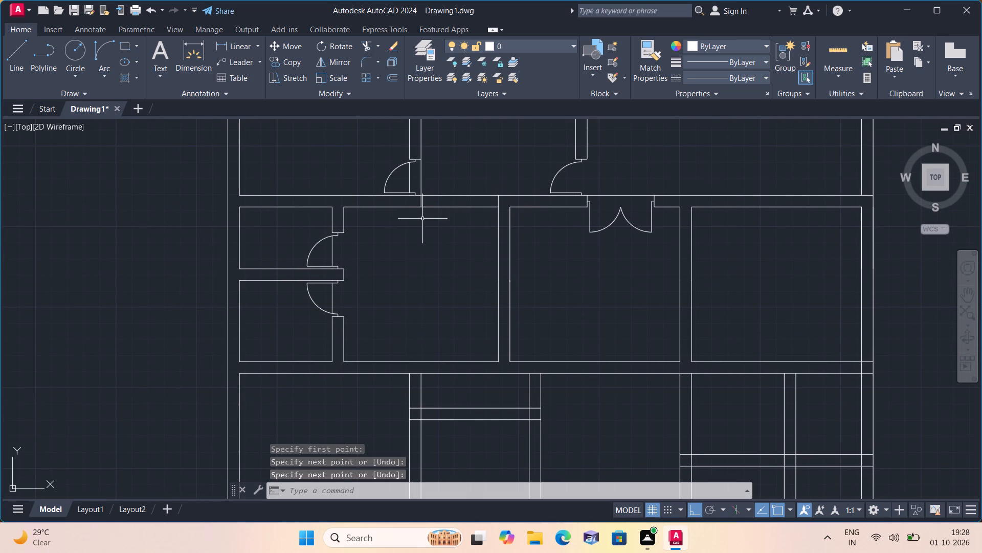
# Trim away the new line where it crosses the door gap and both wall faces between the two crossing lines, leaving a passage.
pyautogui.write('trim')
pyautogui.press('space')
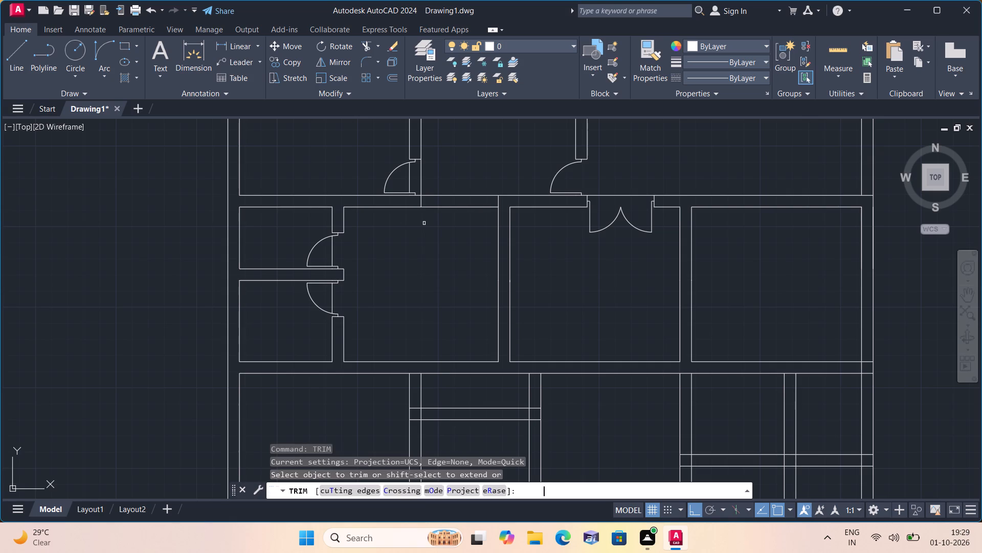
pyautogui.click(421, 180)
pyautogui.click(432, 186)
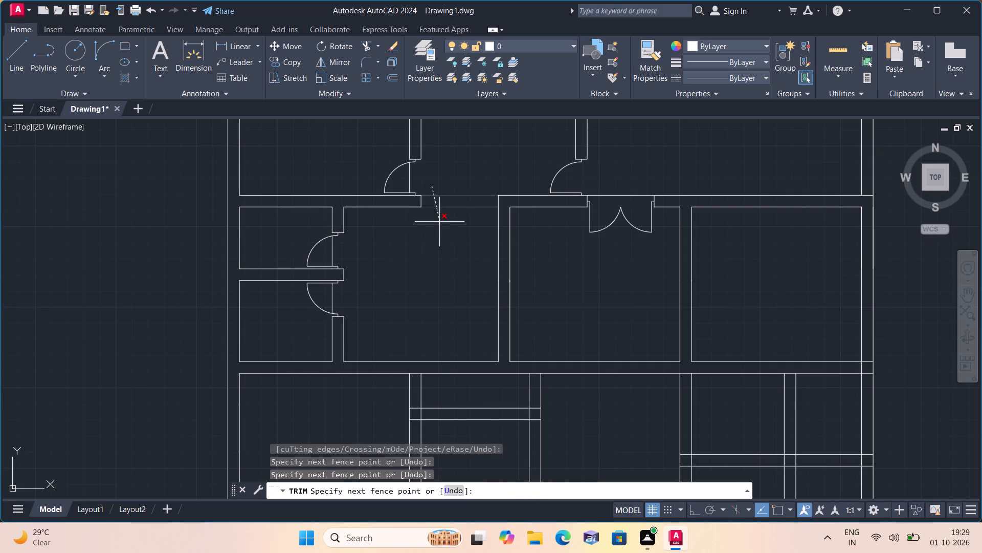
pyautogui.click(440, 224)
pyautogui.scroll(-1, 427, 266)
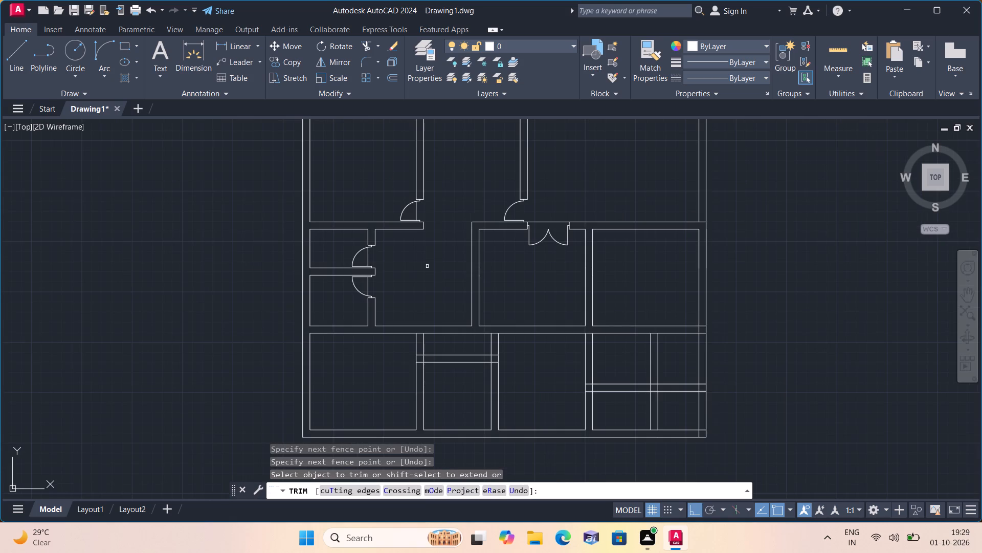
pyautogui.press('Escape')
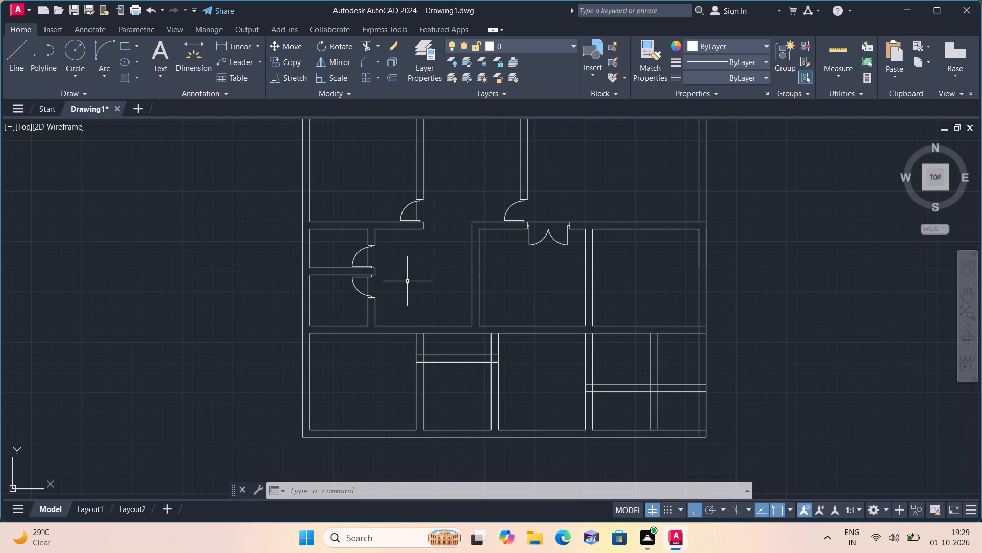
# Draw two vertical jamb lines across the lower horizontal wall, beneath the room with the double door.
pyautogui.moveTo(414, 300); pyautogui.dragTo(411, 254, button='middle')
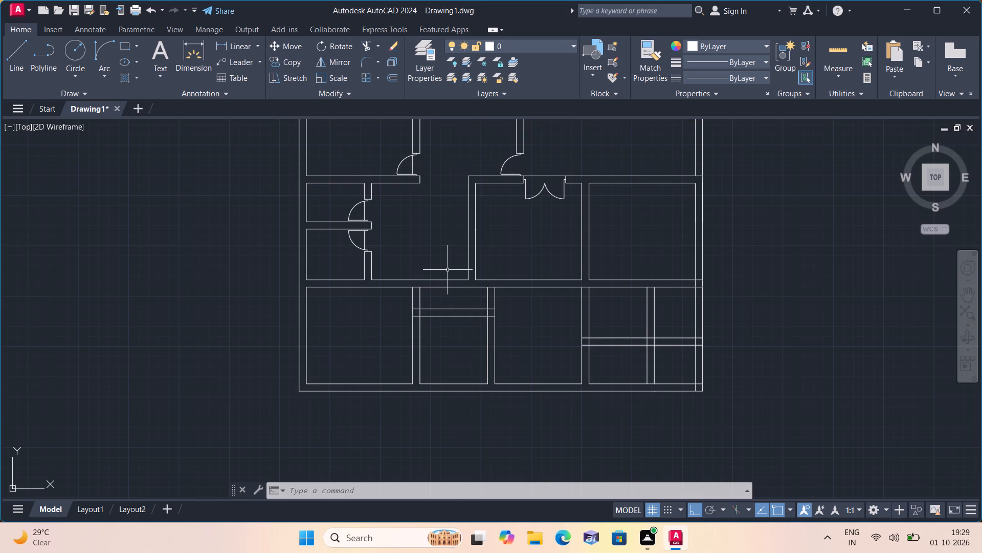
pyautogui.write('l')
pyautogui.press('space')
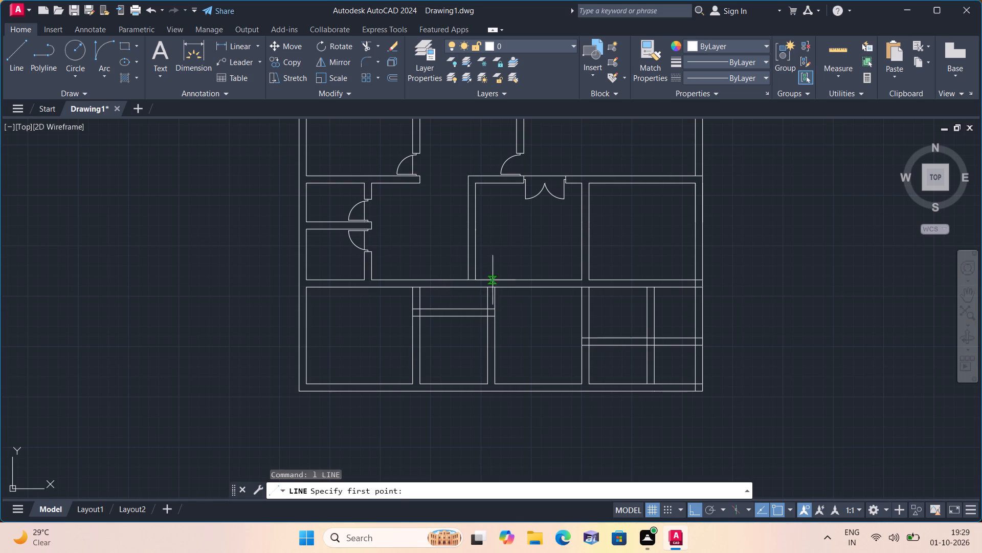
pyautogui.scroll(1, 507, 281)
pyautogui.click(541, 280)
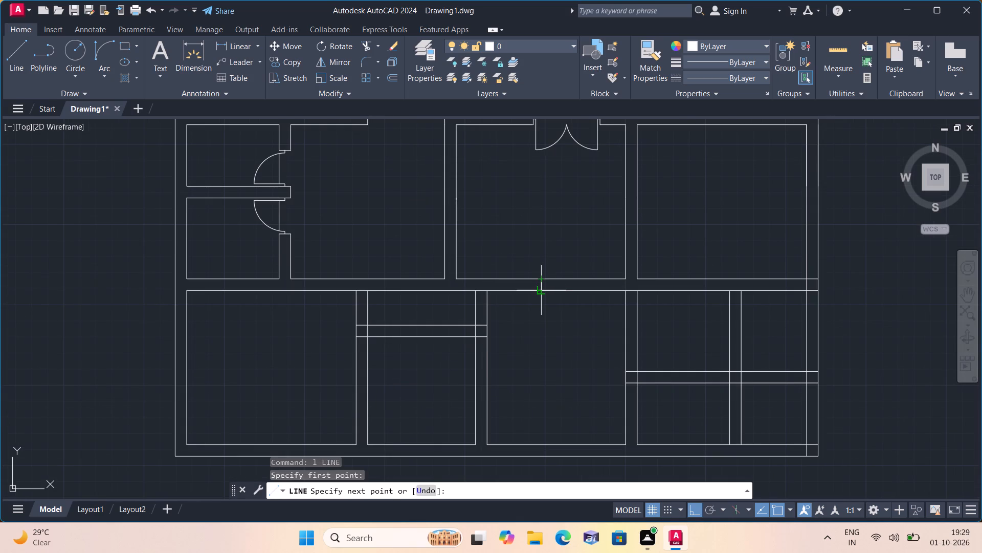
pyautogui.click(541, 287)
pyautogui.press('space')
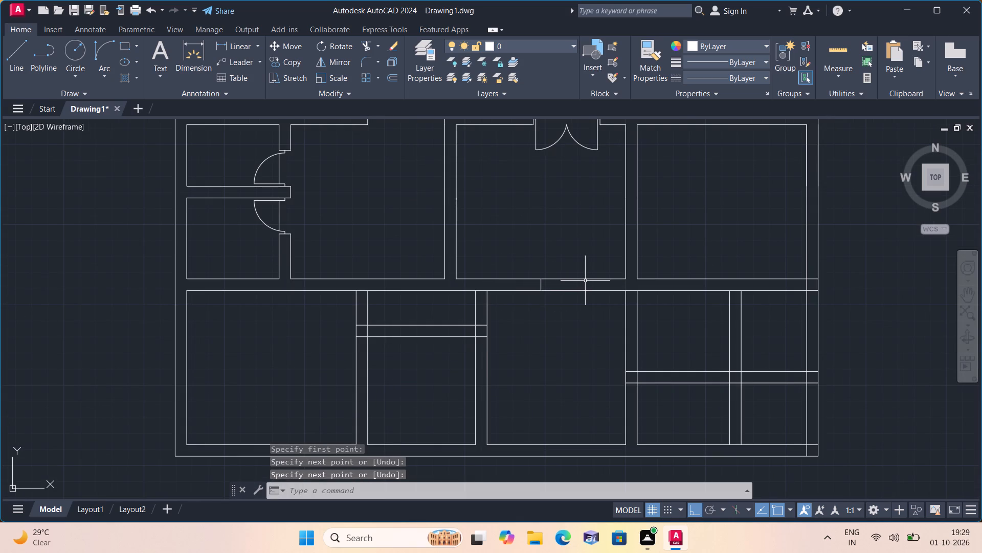
pyautogui.press('space')
pyautogui.click(590, 281)
pyautogui.click(588, 292)
pyautogui.press('space')
# Trim both faces of the lower horizontal wall between the two new jamb lines to open the wall.
pyautogui.write('trim')
pyautogui.press('space')
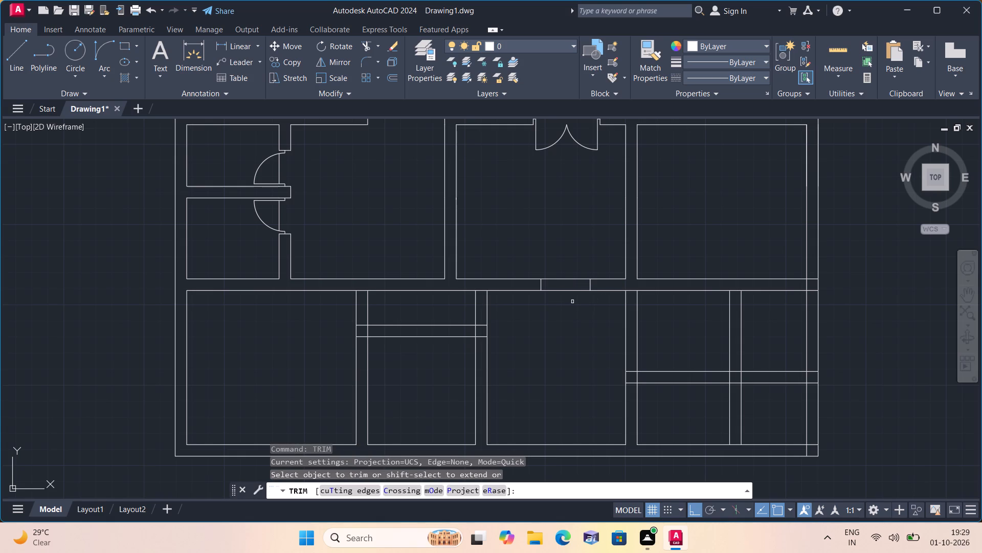
pyautogui.click(572, 302)
pyautogui.moveTo(562, 263); pyautogui.dragTo(564, 271)
pyautogui.click(565, 305)
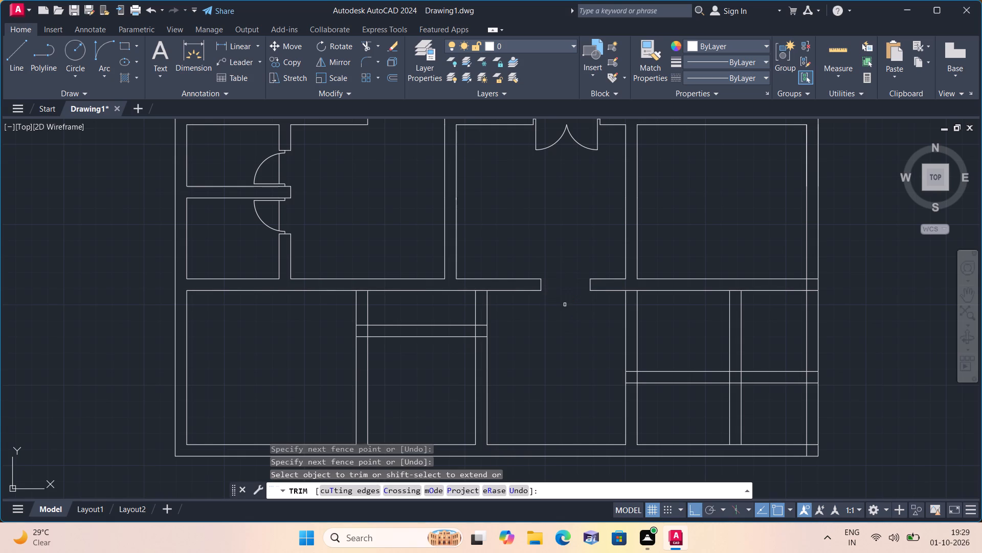
pyautogui.press('Escape')
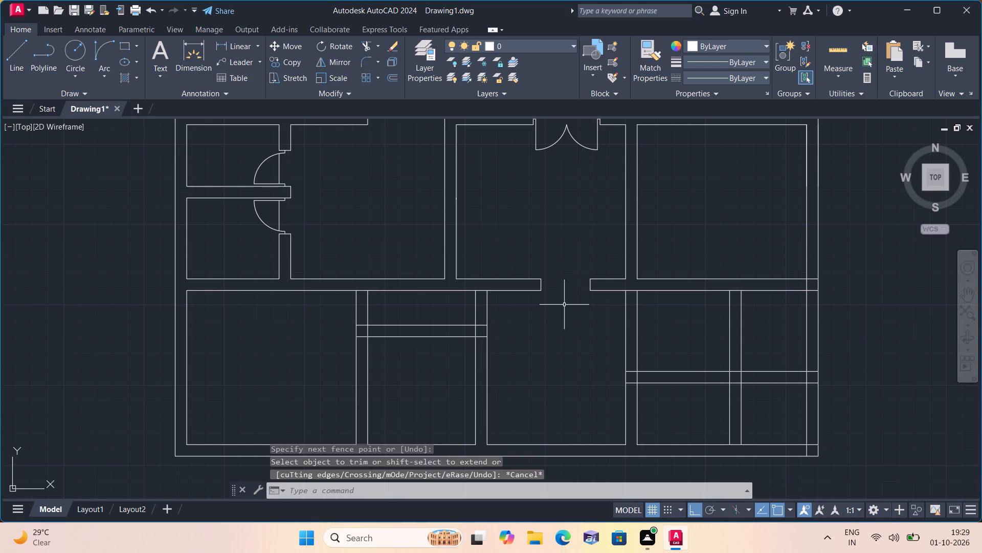
# Trim the small lower room's partitions above its top wall and clean up the overlapping lines at its top corners.
pyautogui.moveTo(564, 330); pyautogui.dragTo(557, 326, button='middle')
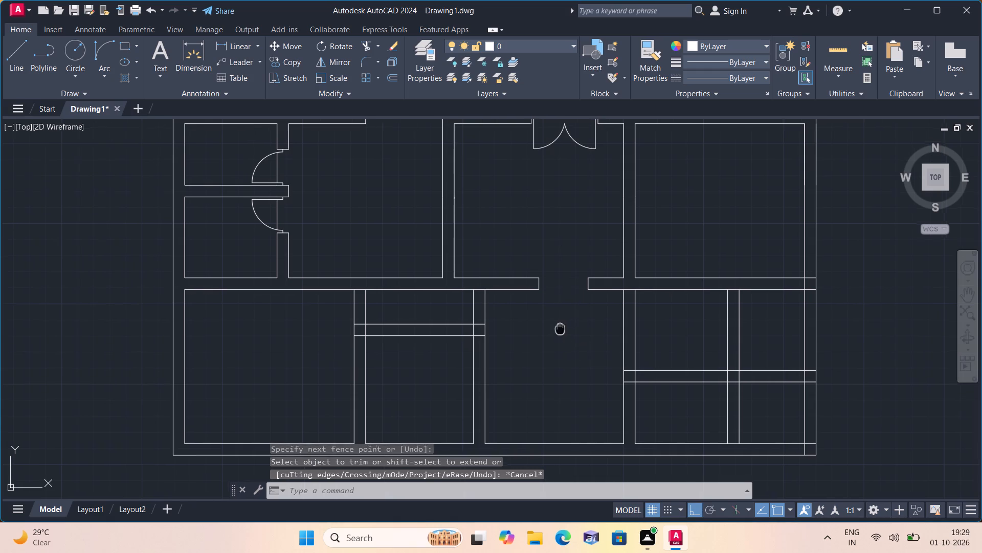
pyautogui.moveTo(557, 326); pyautogui.dragTo(548, 311, button='middle')
pyautogui.press('space')
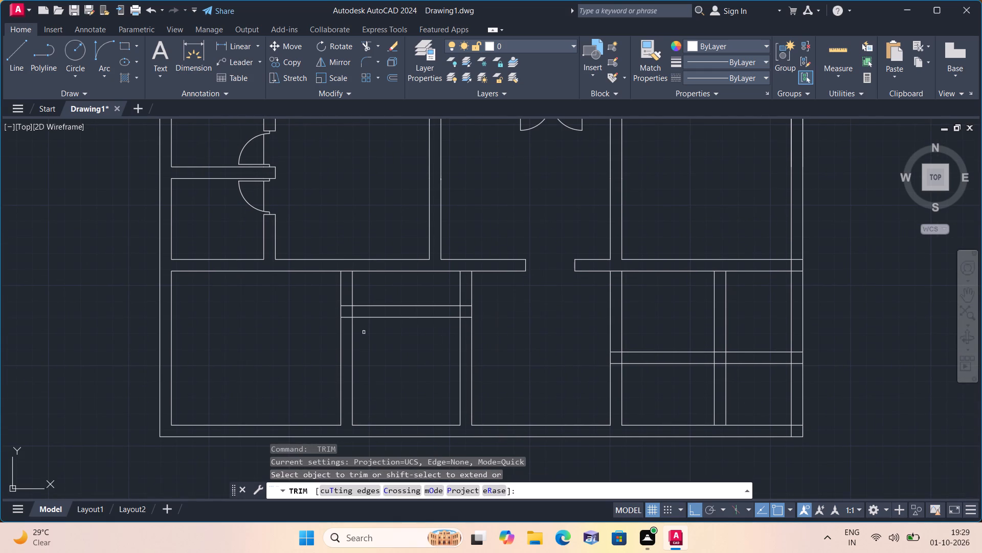
pyautogui.scroll(1, 359, 329)
pyautogui.click(343, 314)
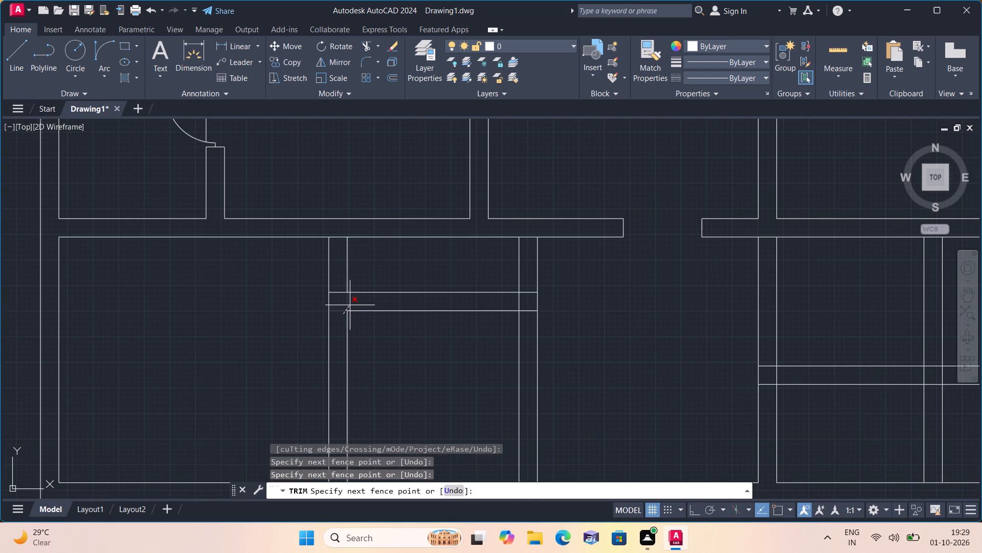
pyautogui.click(350, 305)
pyautogui.click(355, 264)
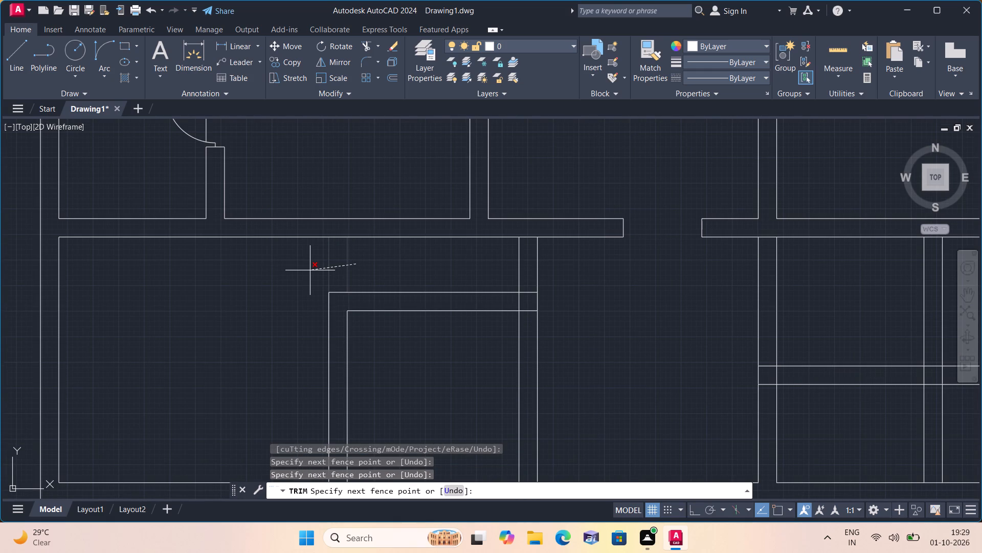
pyautogui.click(310, 270)
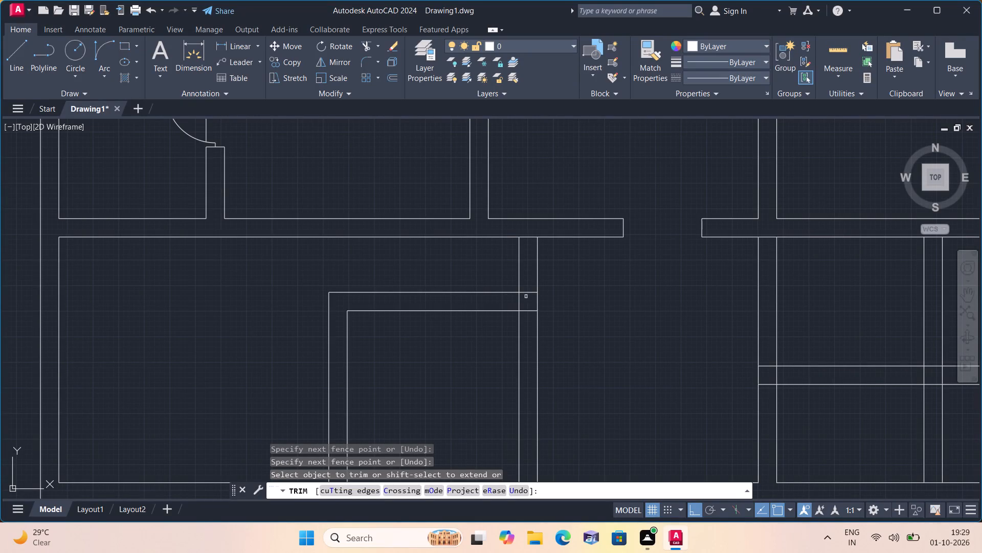
pyautogui.click(596, 274)
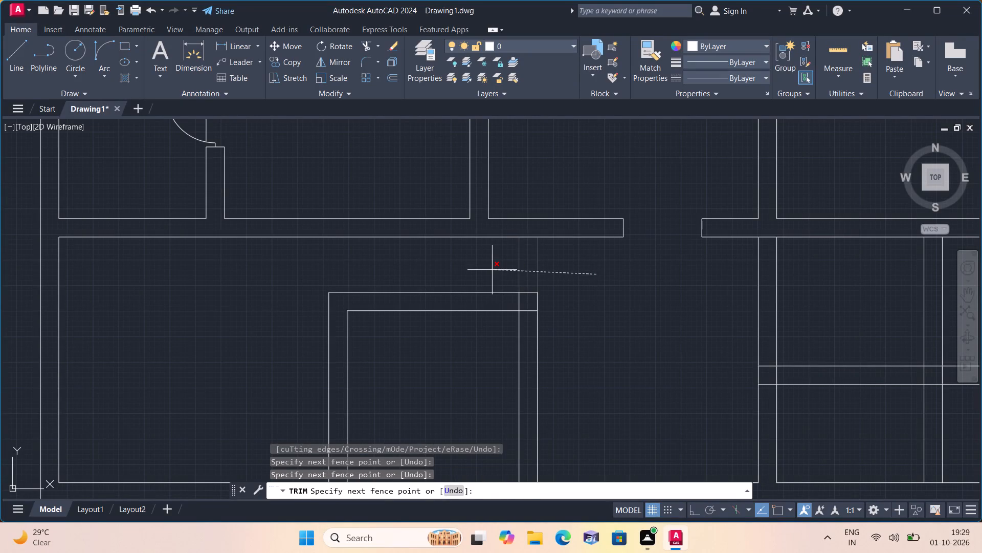
pyautogui.click(492, 270)
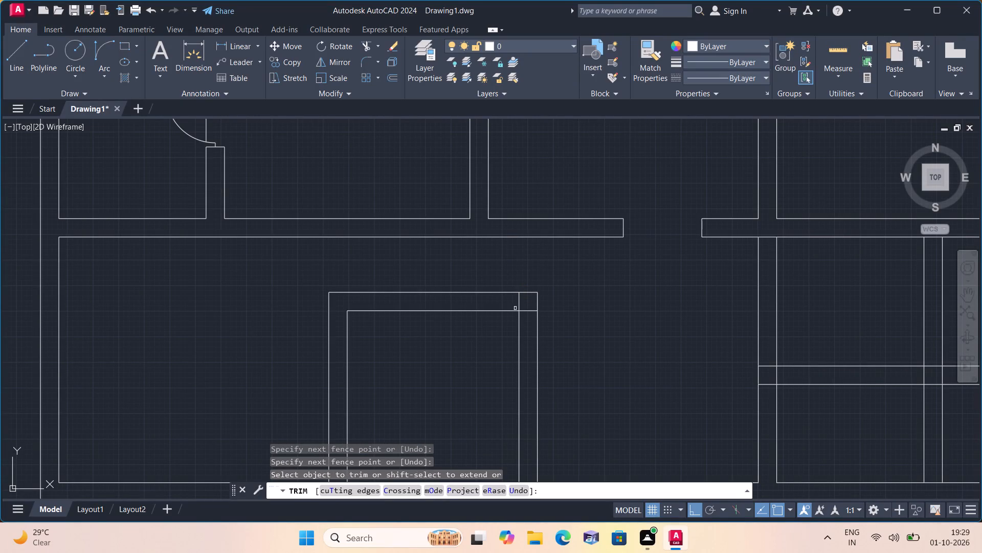
pyautogui.click(524, 311)
pyautogui.press('space')
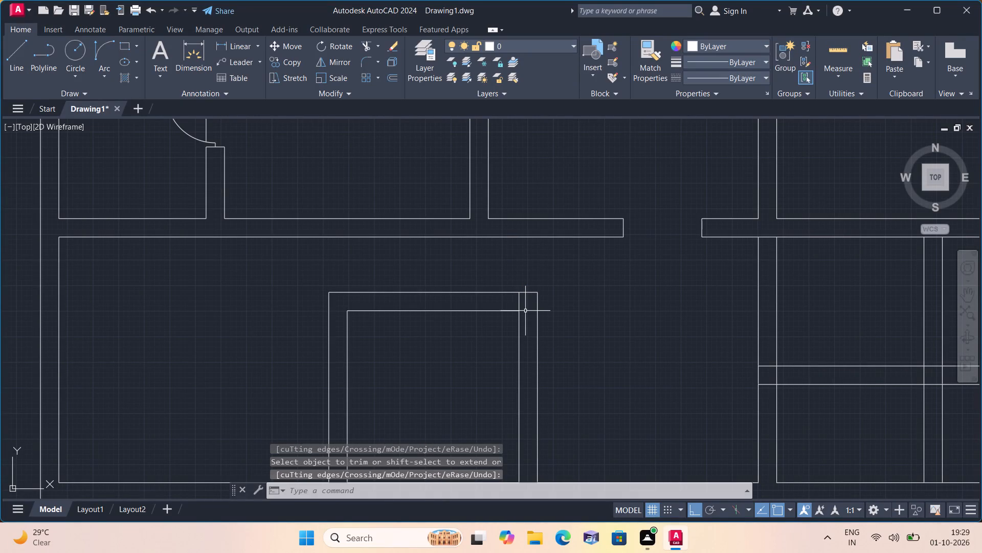
# Draw a jamb line across the small room's top wall, in line with the right partition's inner face.
pyautogui.moveTo(465, 365); pyautogui.dragTo(454, 307, button='middle')
pyautogui.scroll(-1, 442, 326)
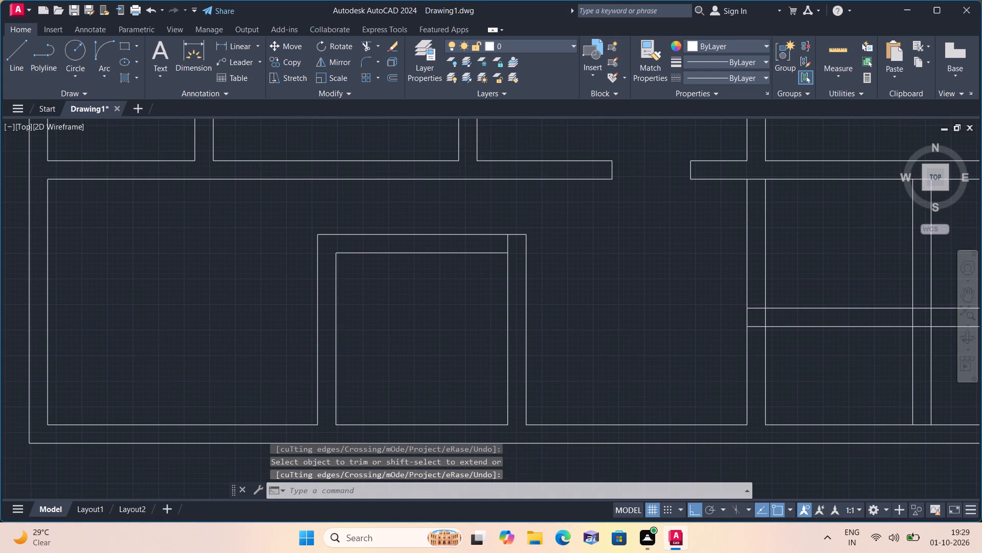
pyautogui.scroll(1, 442, 326)
pyautogui.moveTo(442, 330); pyautogui.dragTo(471, 393, button='middle')
pyautogui.scroll(1, 471, 393)
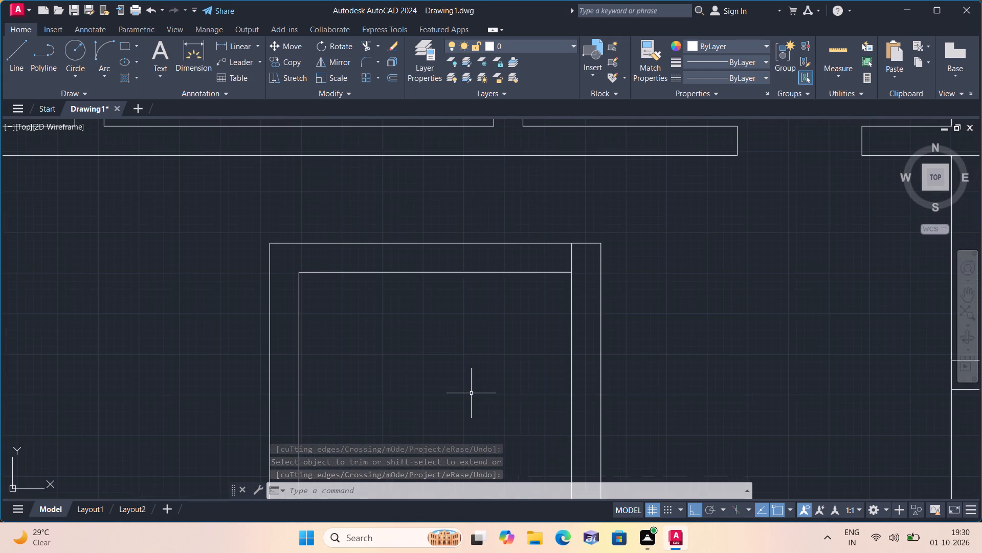
pyautogui.press('l')
pyautogui.scroll(-1, 473, 392)
pyautogui.moveTo(473, 392); pyautogui.dragTo(478, 315, button='middle')
pyautogui.press('space')
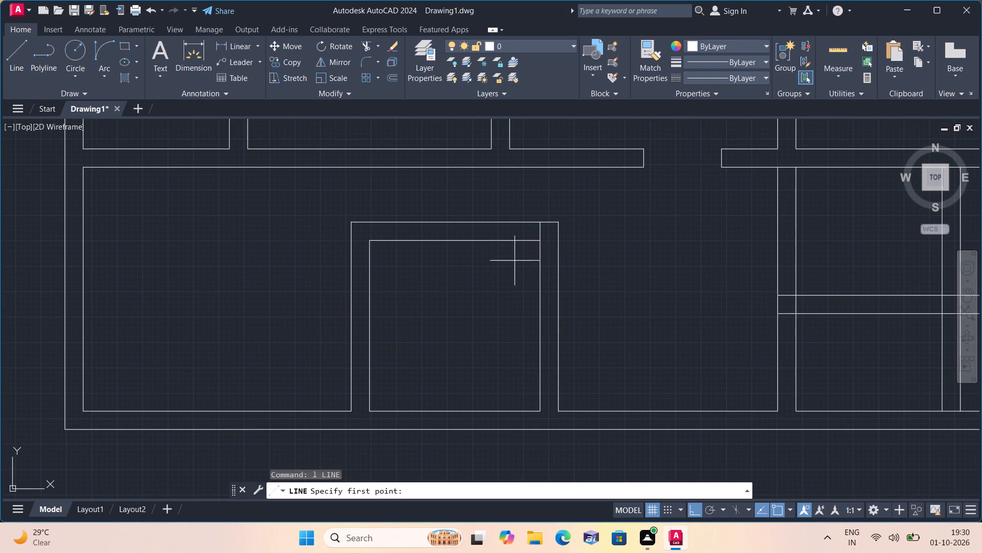
pyautogui.moveTo(542, 224); pyautogui.dragTo(541, 229)
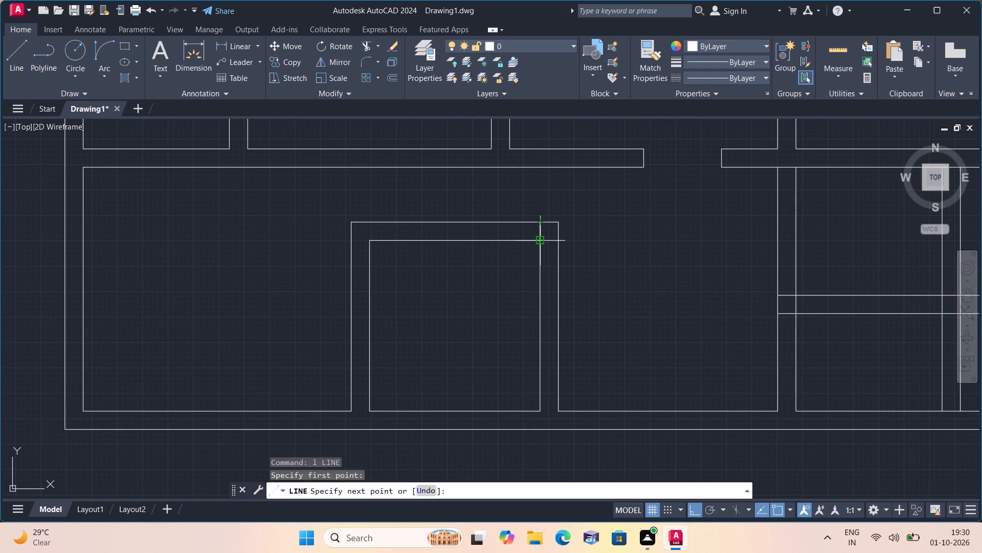
pyautogui.click(540, 242)
pyautogui.press('space')
# Draw consecutive 2", 2' and 2" segments leftward inside the small room's top wall, starting from the jamb line's midpoint.
pyautogui.press('space')
pyautogui.click(541, 233)
pyautogui.write('2"')
pyautogui.press('space')
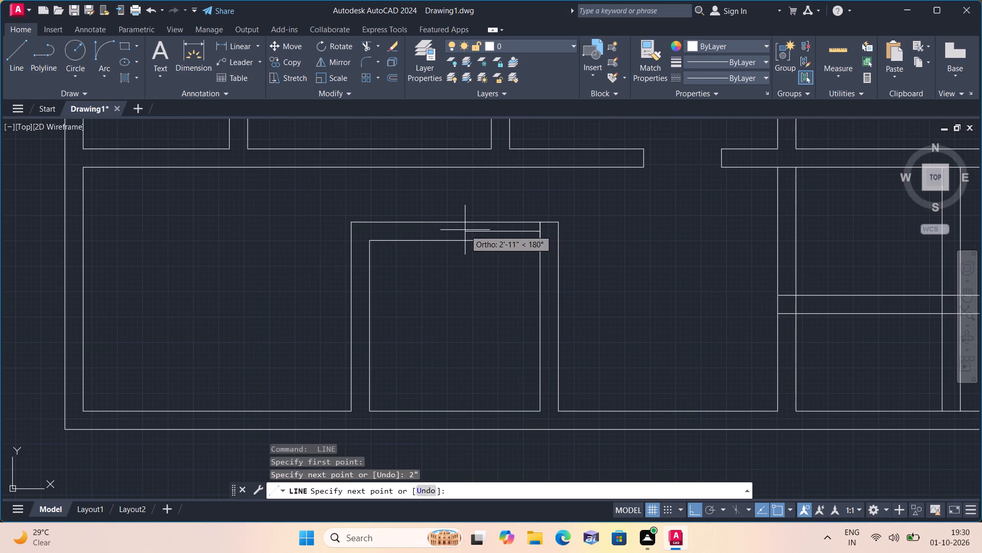
pyautogui.write("2'")
pyautogui.press('space')
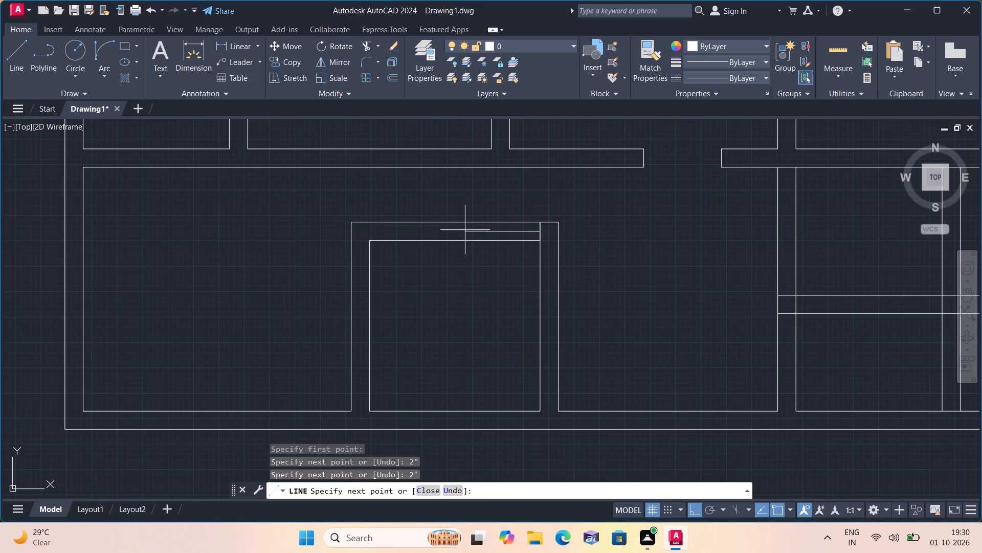
pyautogui.write('2"')
pyautogui.press('space')
# Draw the opposite jamb from the segments' left end up to the wall's upper face and down to its lower face.
pyautogui.scroll(2, 433, 236)
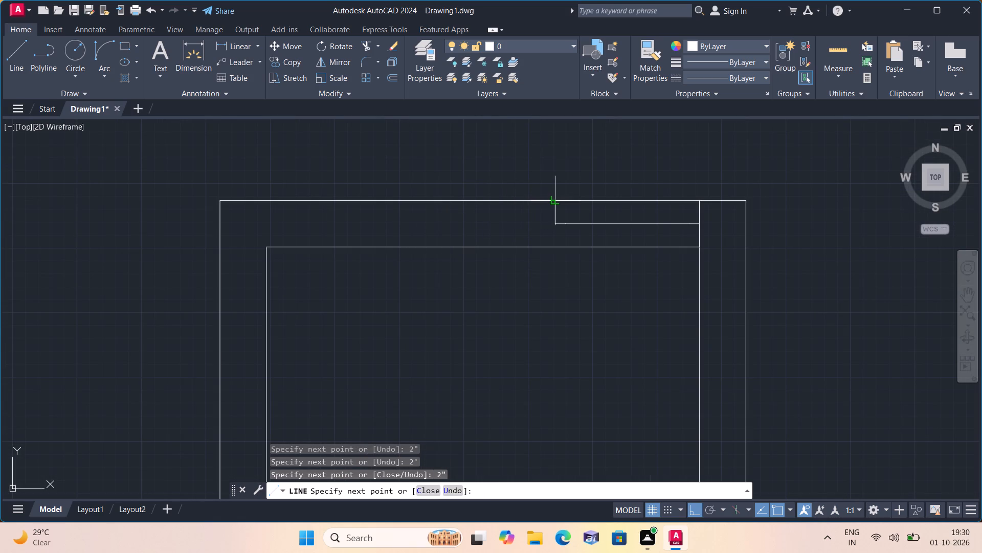
pyautogui.click(554, 202)
pyautogui.press('space')
pyautogui.press('space')
pyautogui.click(555, 224)
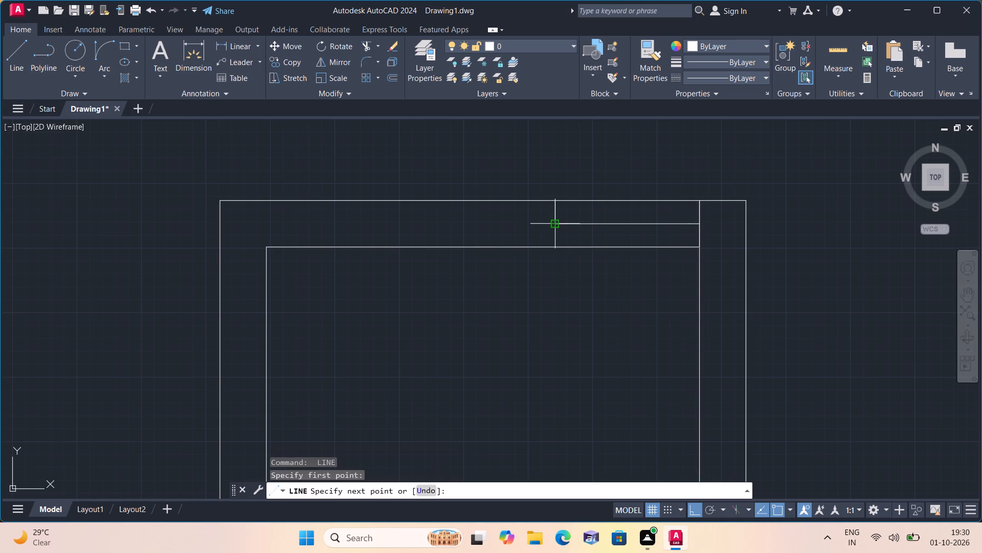
pyautogui.click(555, 245)
pyautogui.press('space')
# Erase the 2' middle segment between the stubs and the overlapping jamb line at the right partition's inner face.
pyautogui.click(601, 225)
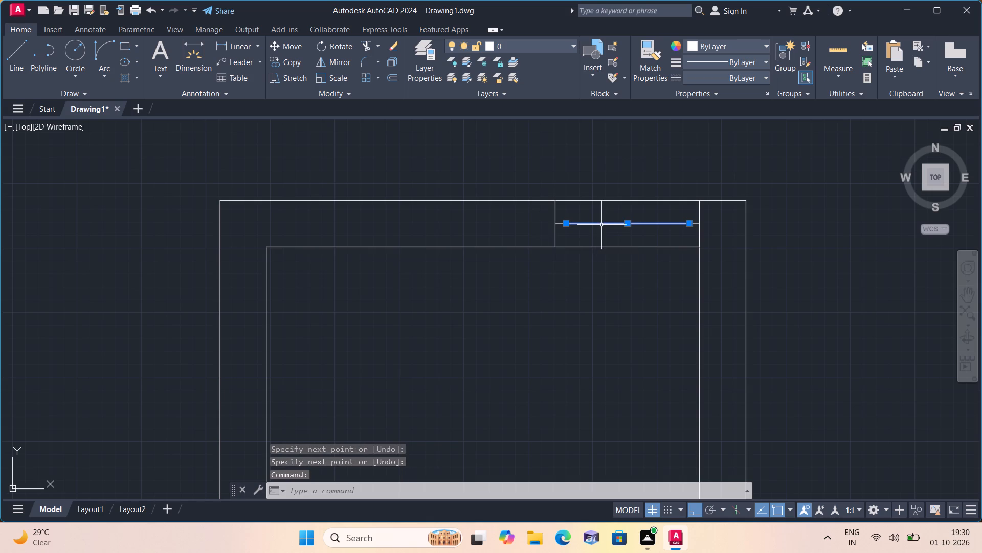
pyautogui.press('Delete')
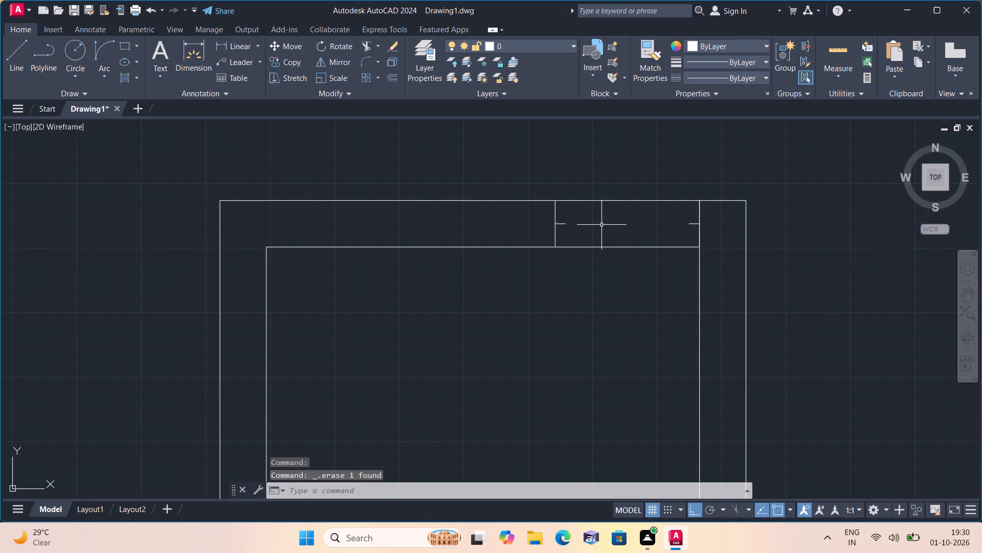
pyautogui.click(700, 213)
pyautogui.press('Delete')
pyautogui.scroll(-1, 696, 238)
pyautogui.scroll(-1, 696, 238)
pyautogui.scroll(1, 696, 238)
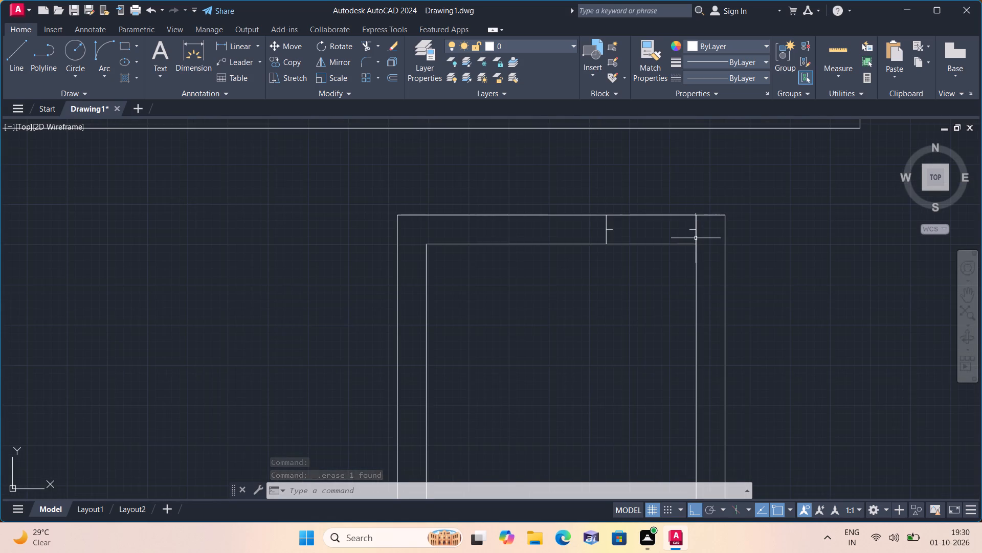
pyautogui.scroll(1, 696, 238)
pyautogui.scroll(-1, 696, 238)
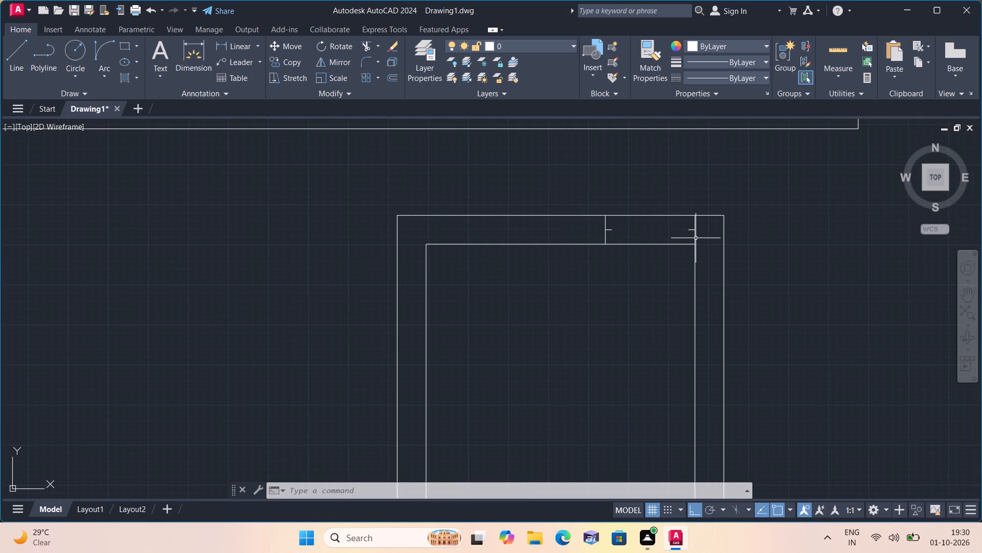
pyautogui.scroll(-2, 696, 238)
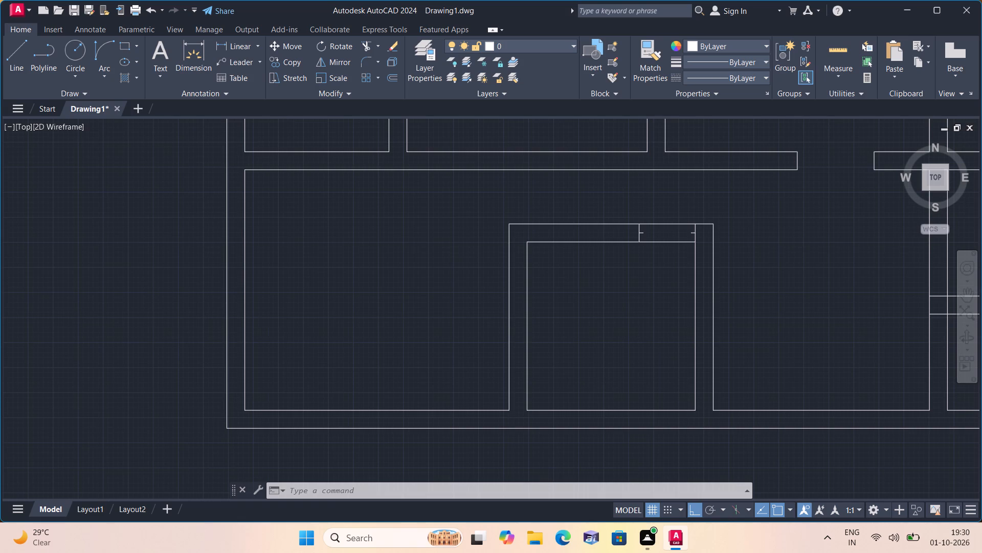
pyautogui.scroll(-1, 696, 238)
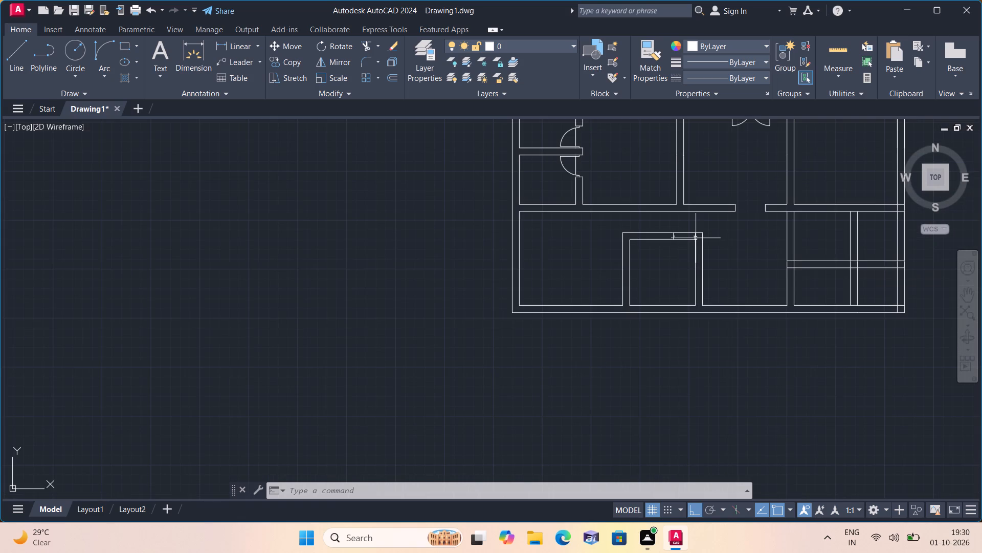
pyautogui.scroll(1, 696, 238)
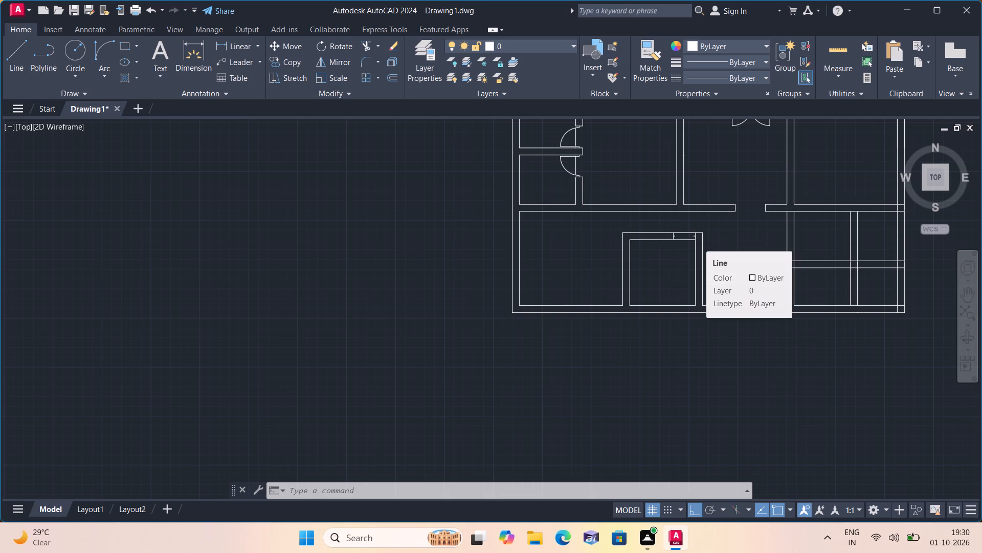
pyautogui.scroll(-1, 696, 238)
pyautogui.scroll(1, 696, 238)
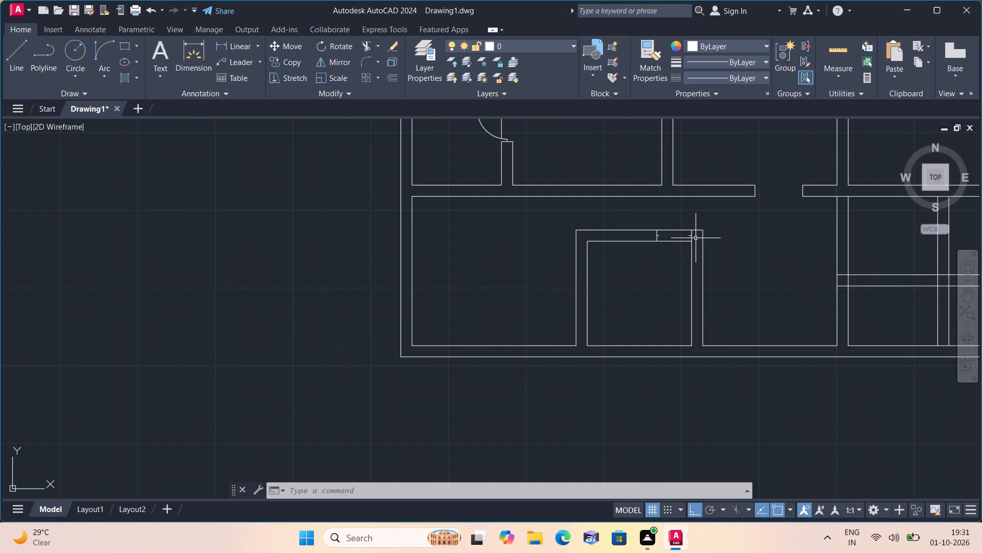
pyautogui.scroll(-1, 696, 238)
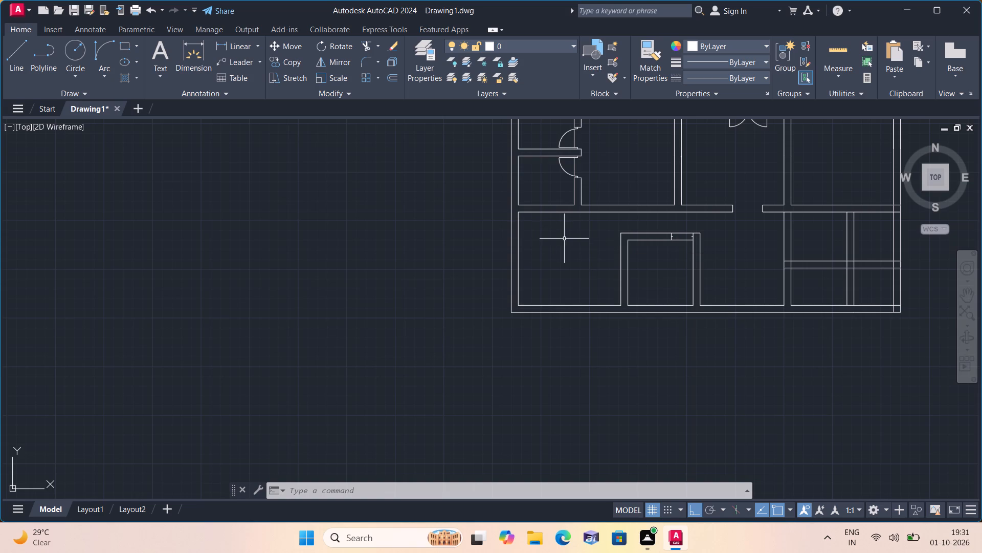
# Draw a 2' door leaf line straight down from the free end of the right stub in the small room's doorway.
pyautogui.scroll(1, 576, 241)
pyautogui.moveTo(576, 241); pyautogui.dragTo(559, 309, button='middle')
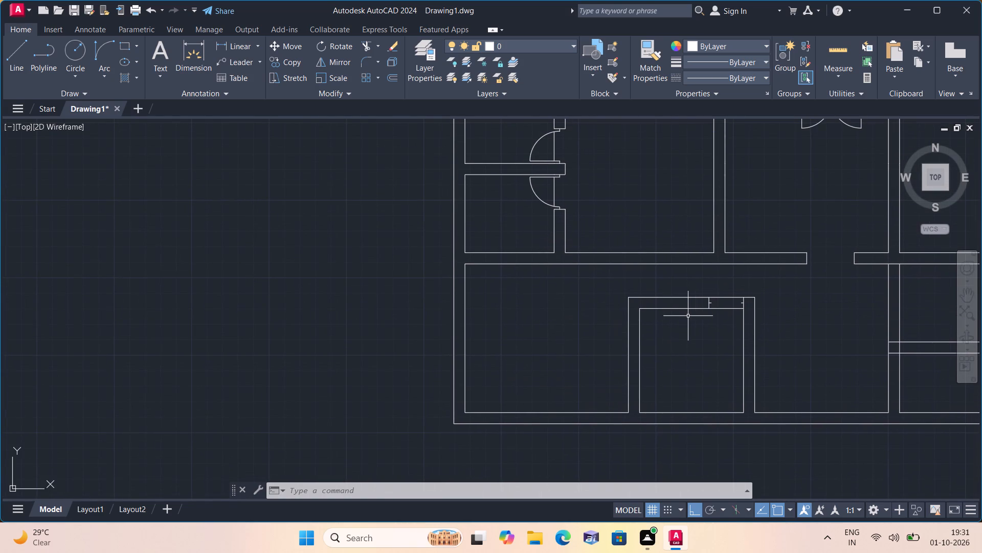
pyautogui.moveTo(696, 315); pyautogui.dragTo(602, 310, button='middle')
pyautogui.press('l')
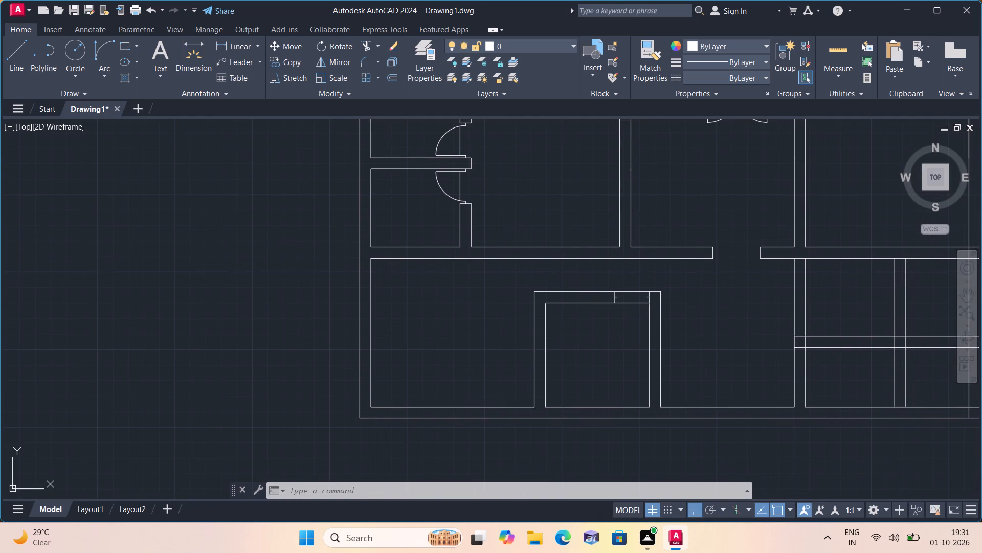
pyautogui.press('space')
pyautogui.scroll(3, 636, 307)
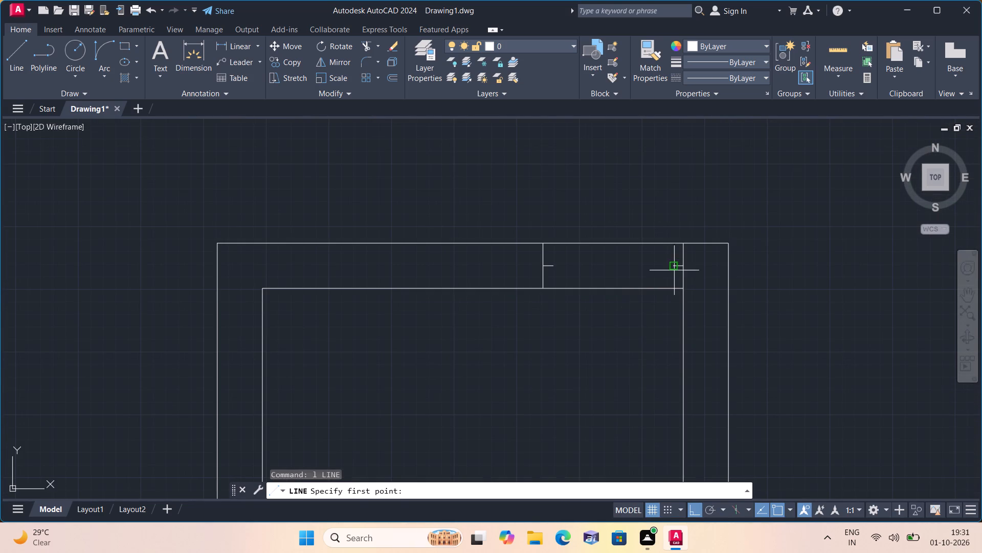
pyautogui.click(674, 269)
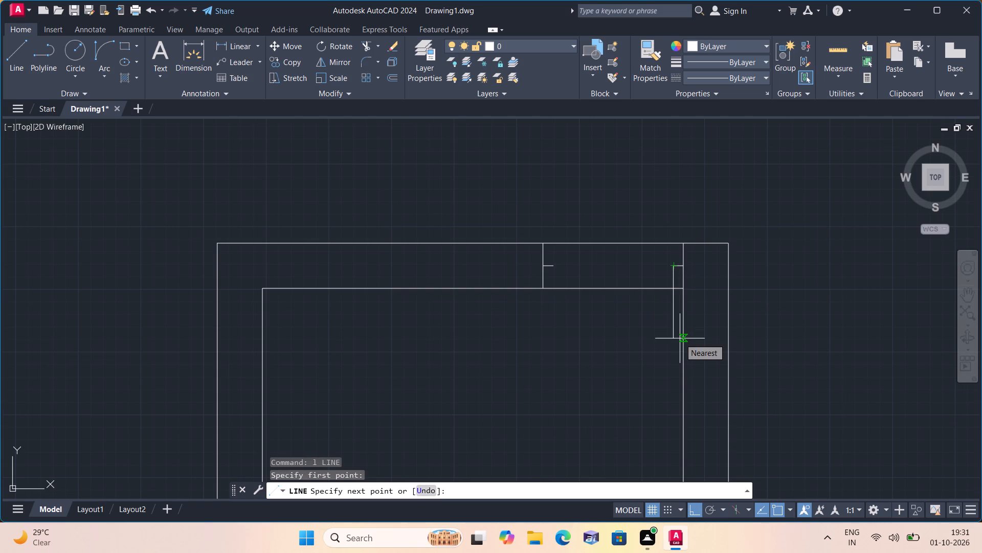
pyautogui.press('2')
pyautogui.press("'")
pyautogui.press('space')
pyautogui.press('Escape')
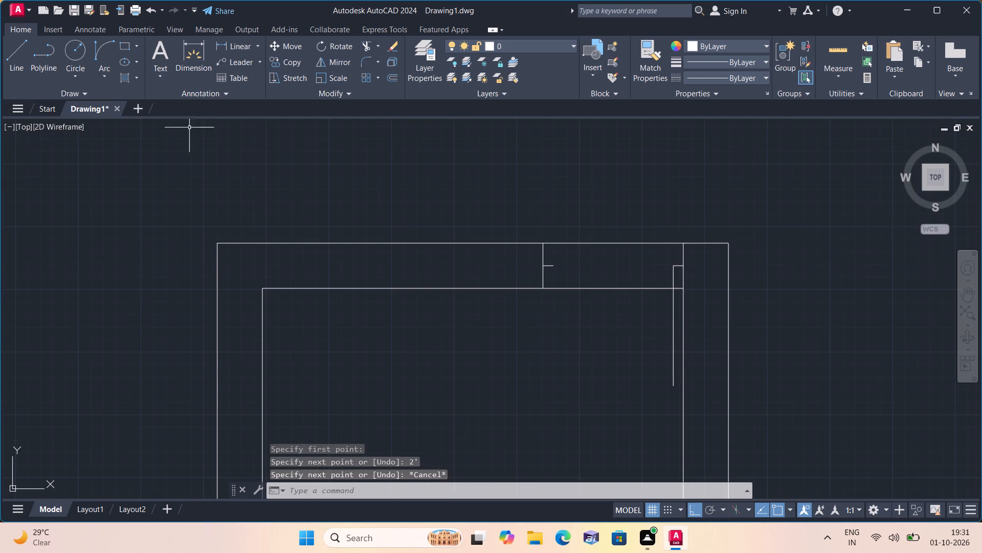
# Draw the door's swing arc by start, end and direction, from the leaf's lower end to the left stub's free end.
pyautogui.click(101, 77)
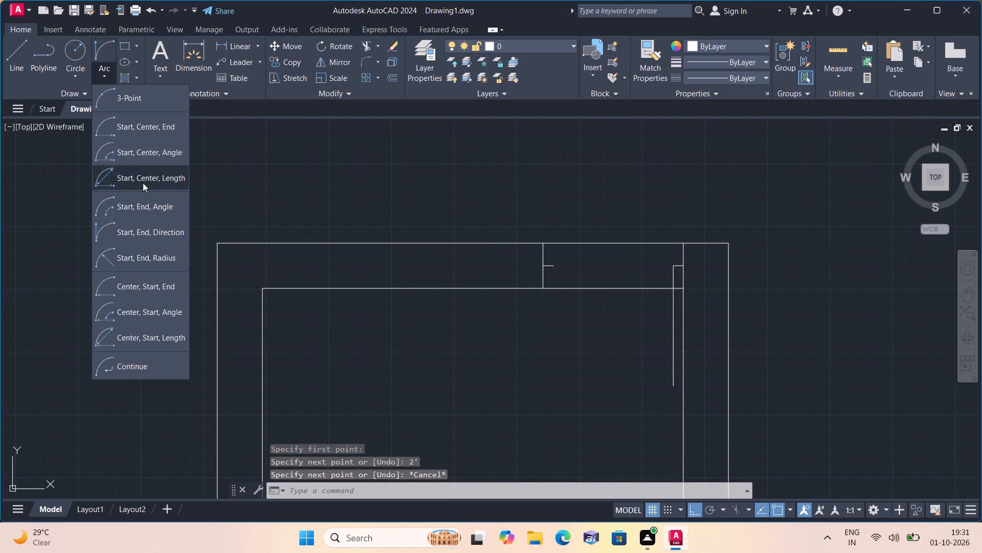
pyautogui.click(157, 235)
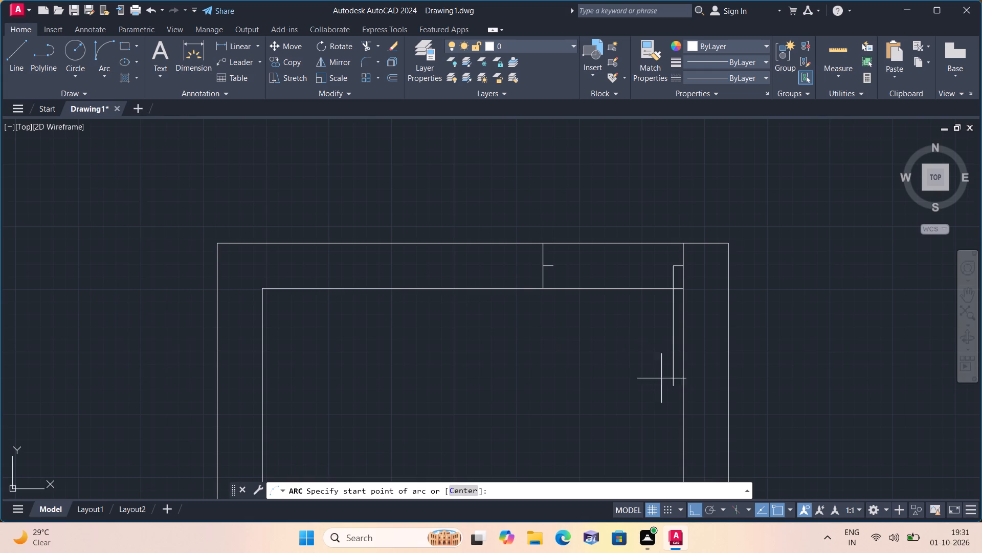
pyautogui.click(672, 389)
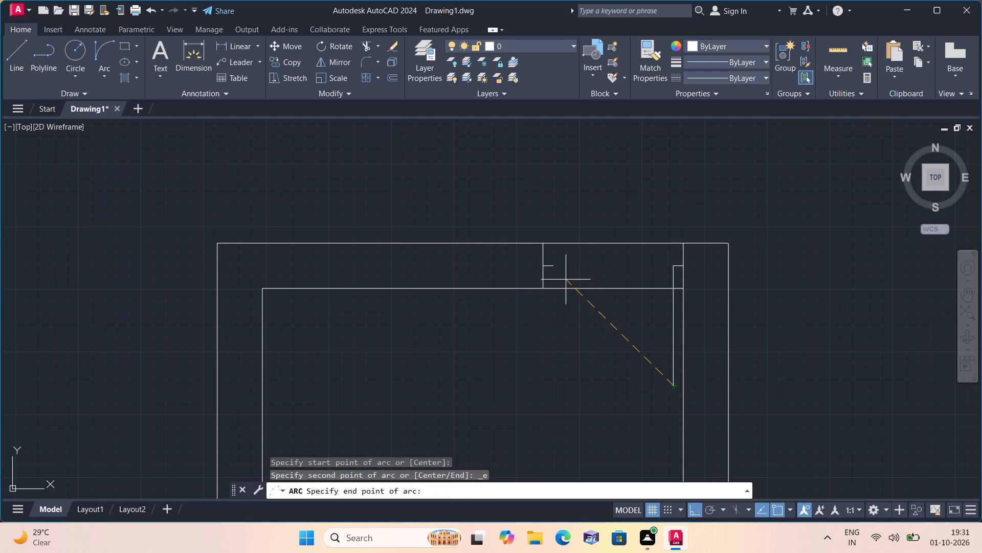
pyautogui.click(557, 268)
pyautogui.click(546, 345)
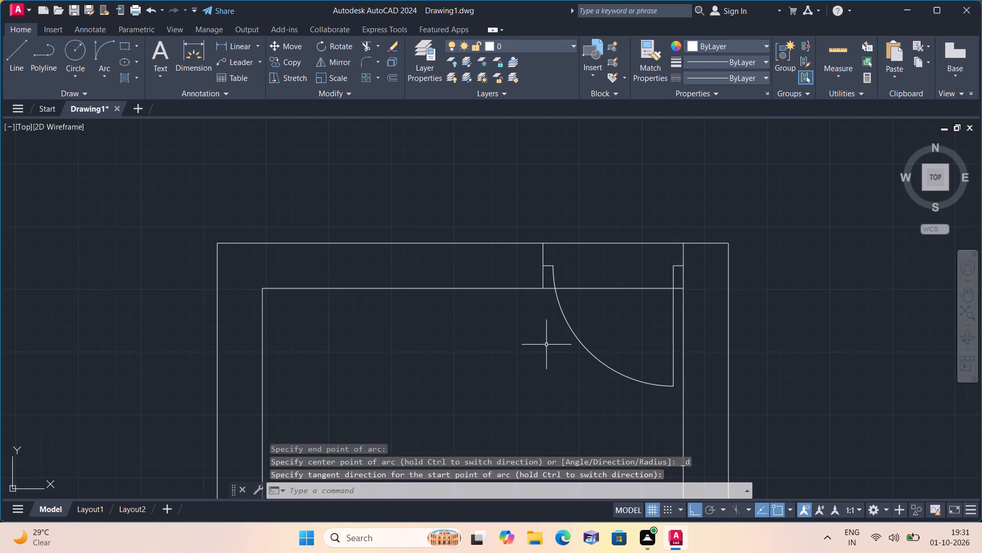
# Trim the top wall's upper face across the doorway and its lower-face pieces between each jamb and the adjacent arc or leaf.
pyautogui.scroll(-1, 538, 361)
pyautogui.moveTo(526, 364); pyautogui.dragTo(517, 364, button='middle')
pyautogui.scroll(-1, 522, 364)
pyautogui.write('trim')
pyautogui.press('space')
pyautogui.scroll(2, 540, 336)
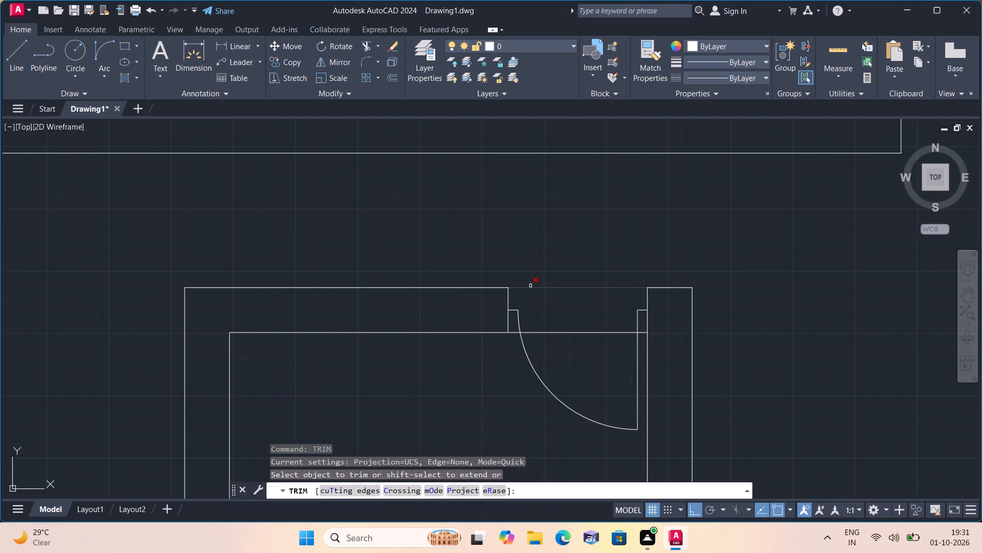
pyautogui.click(530, 286)
pyautogui.click(517, 331)
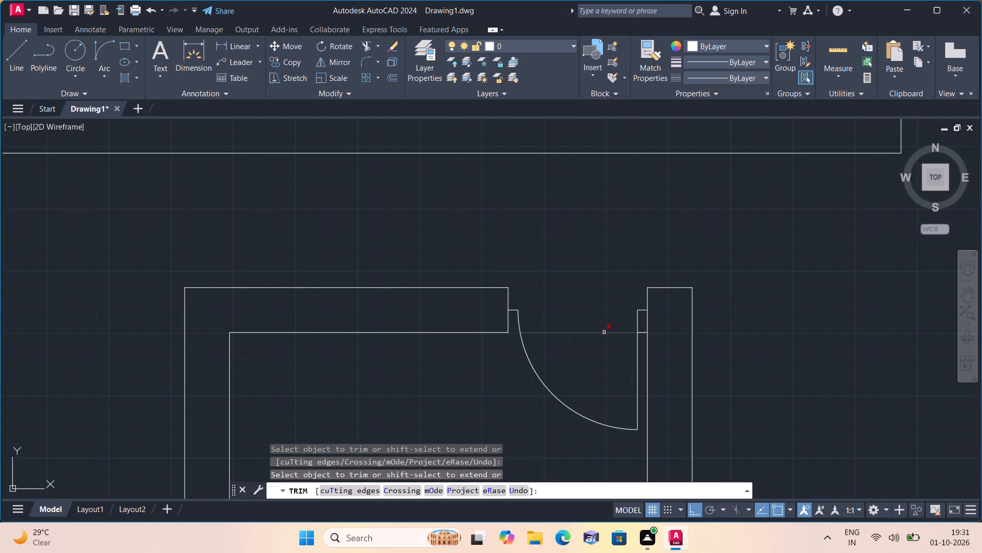
pyautogui.scroll(2, 633, 341)
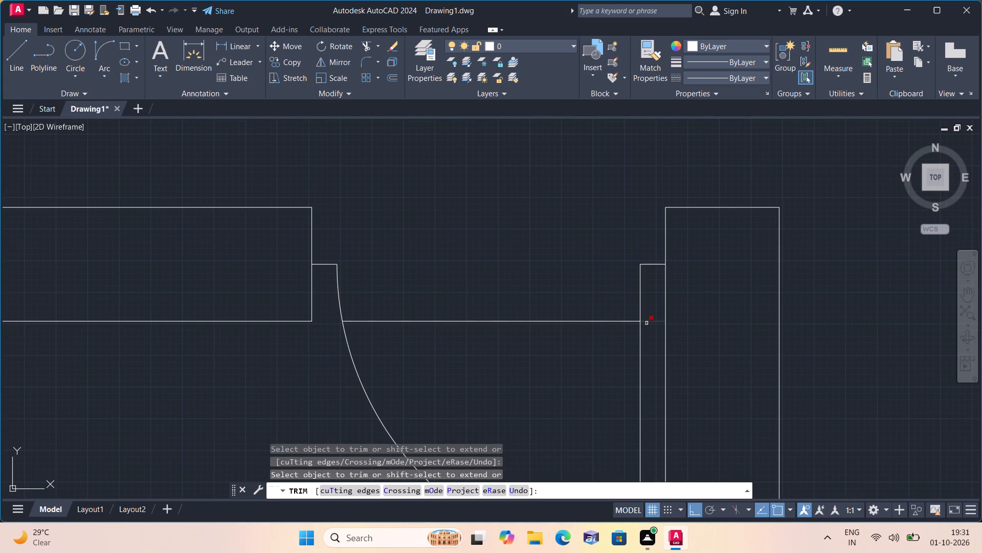
pyautogui.click(646, 322)
pyautogui.scroll(-1, 559, 312)
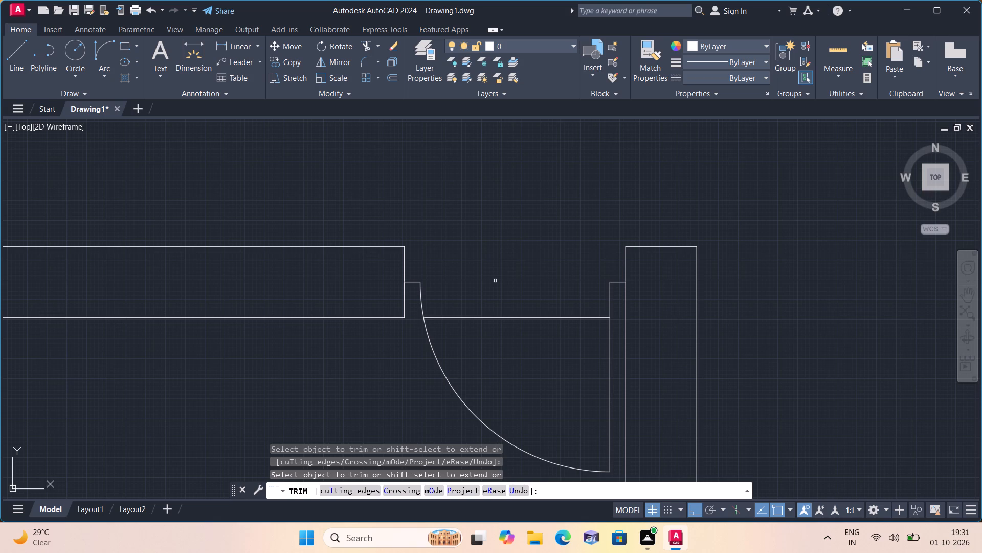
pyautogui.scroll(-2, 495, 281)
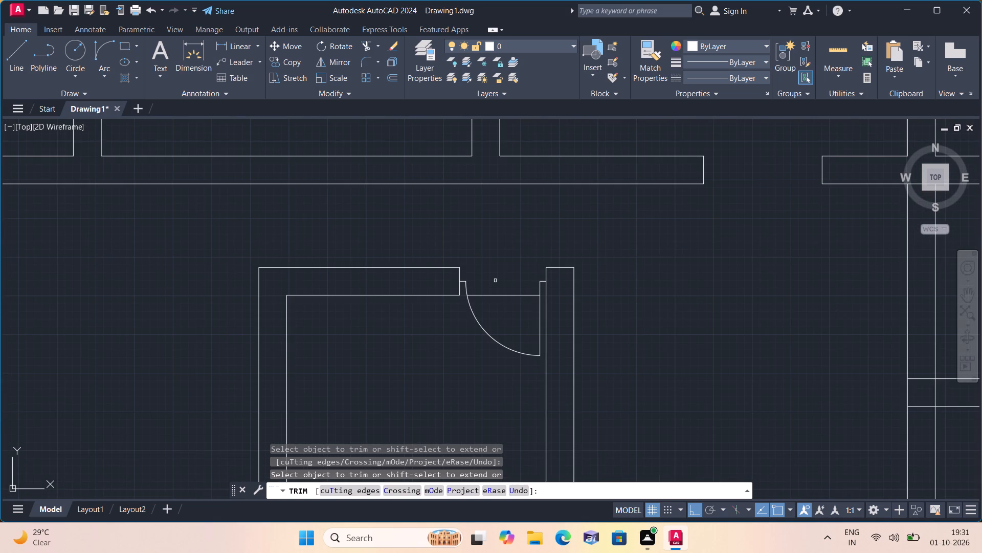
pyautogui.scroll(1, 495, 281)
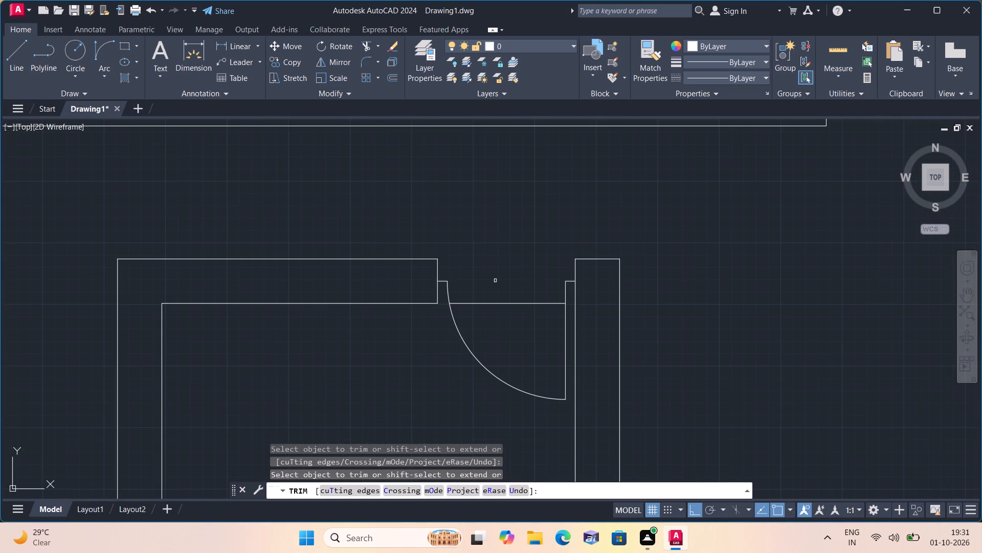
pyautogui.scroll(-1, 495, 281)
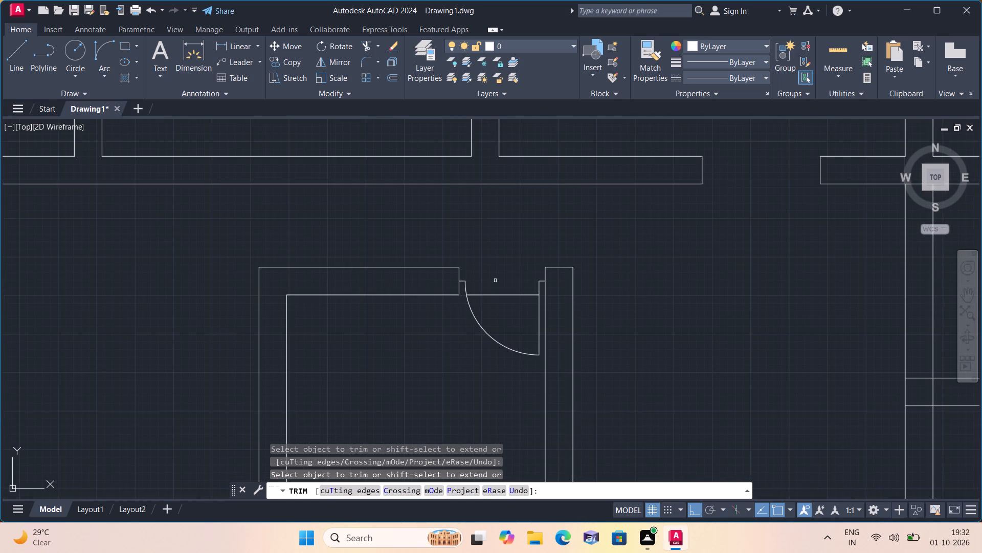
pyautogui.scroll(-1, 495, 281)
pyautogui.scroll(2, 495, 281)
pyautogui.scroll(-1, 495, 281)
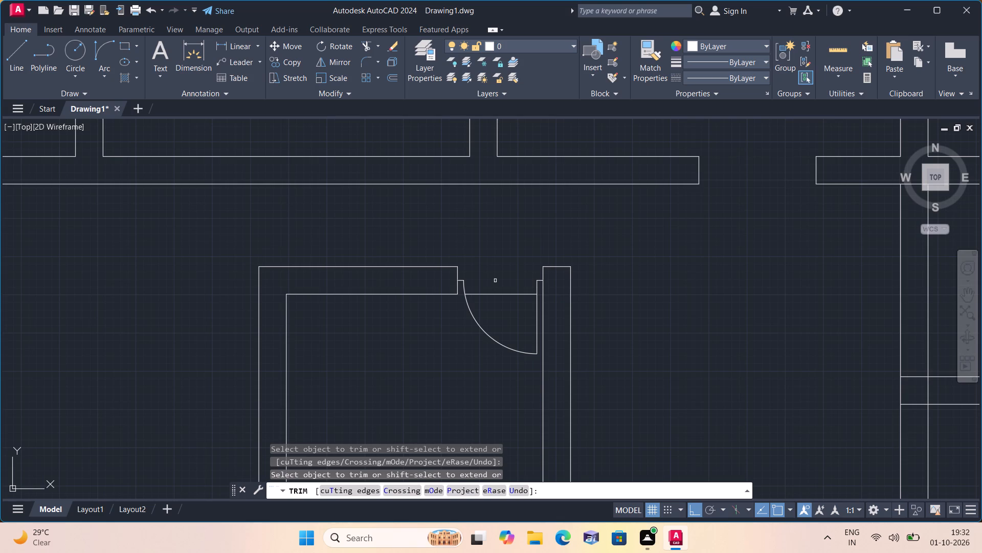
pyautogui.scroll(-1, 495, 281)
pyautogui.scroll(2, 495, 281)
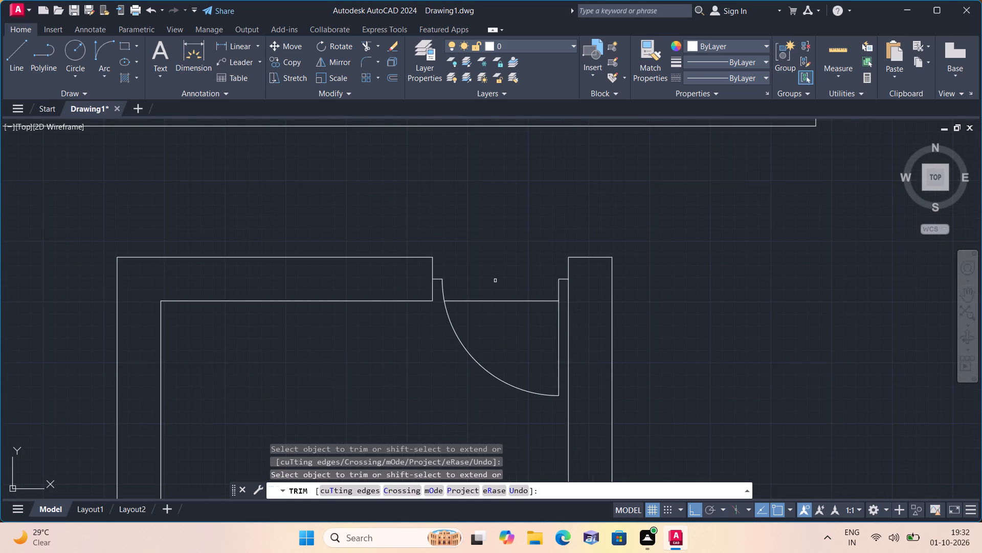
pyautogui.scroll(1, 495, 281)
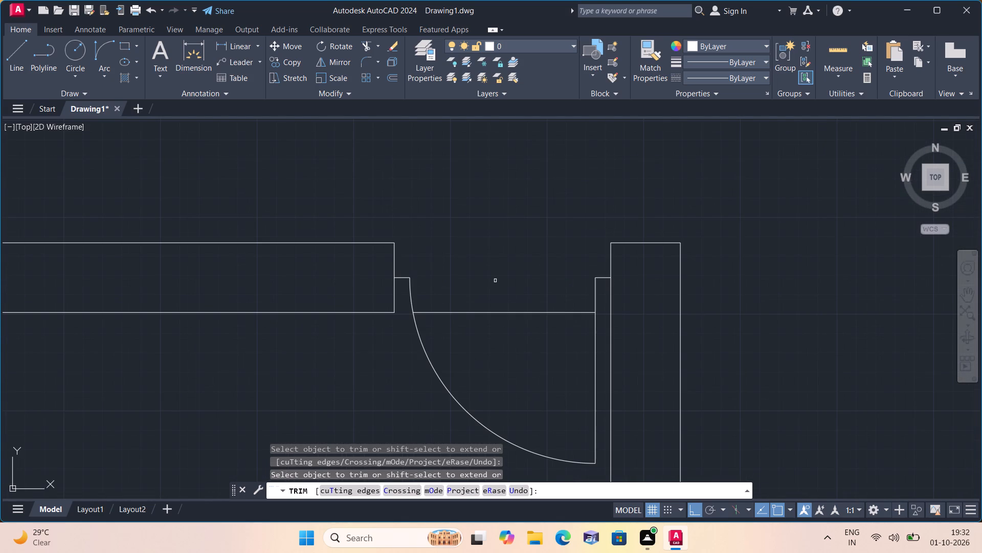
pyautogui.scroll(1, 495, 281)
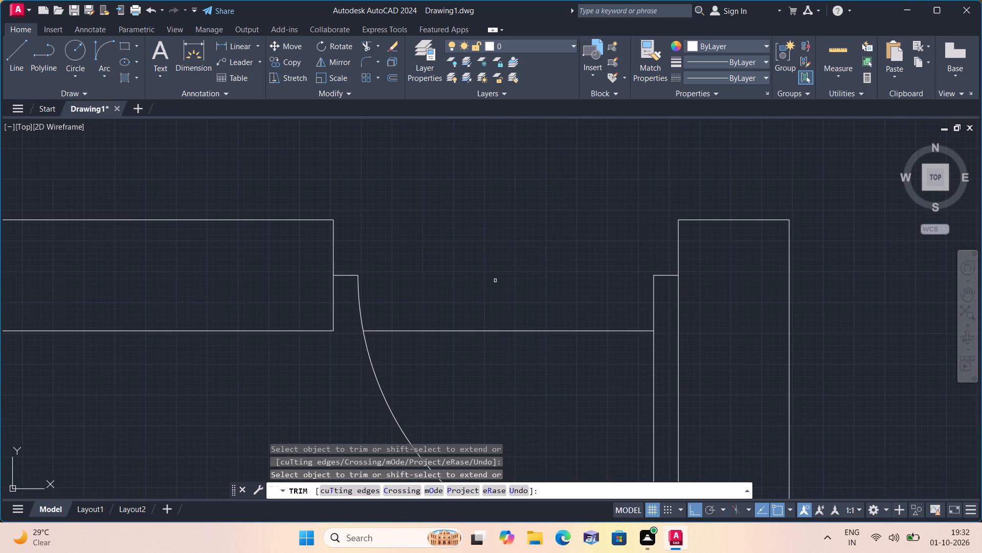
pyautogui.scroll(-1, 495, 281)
# Draw an L-shaped line in the small room, about 5'-7" down from the top wall's lower face and across to the right partition's inner face.
pyautogui.press('Escape')
pyautogui.moveTo(495, 281); pyautogui.dragTo(486, 254, button='middle')
pyautogui.scroll(-1, 486, 276)
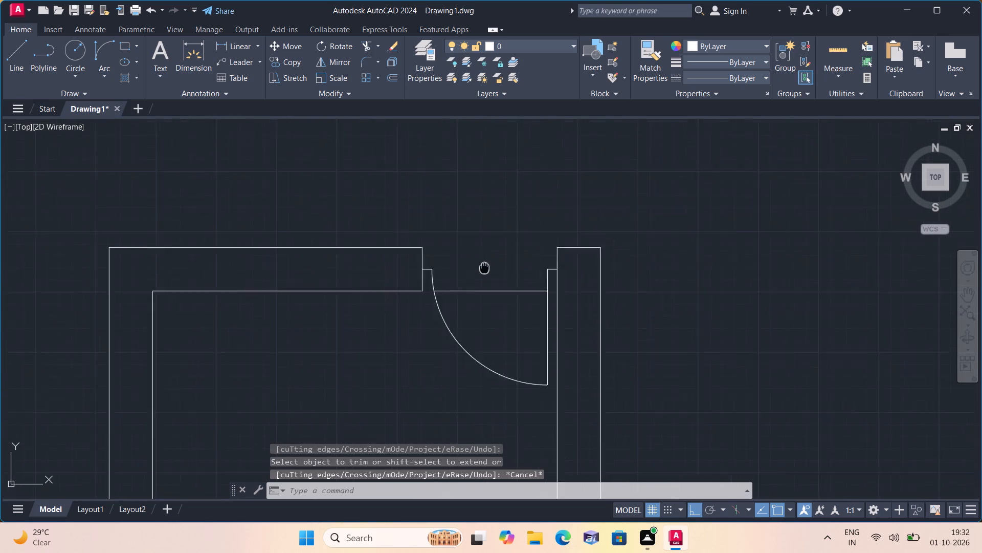
pyautogui.moveTo(486, 254); pyautogui.dragTo(499, 229, button='middle')
pyautogui.press('l')
pyautogui.press('space')
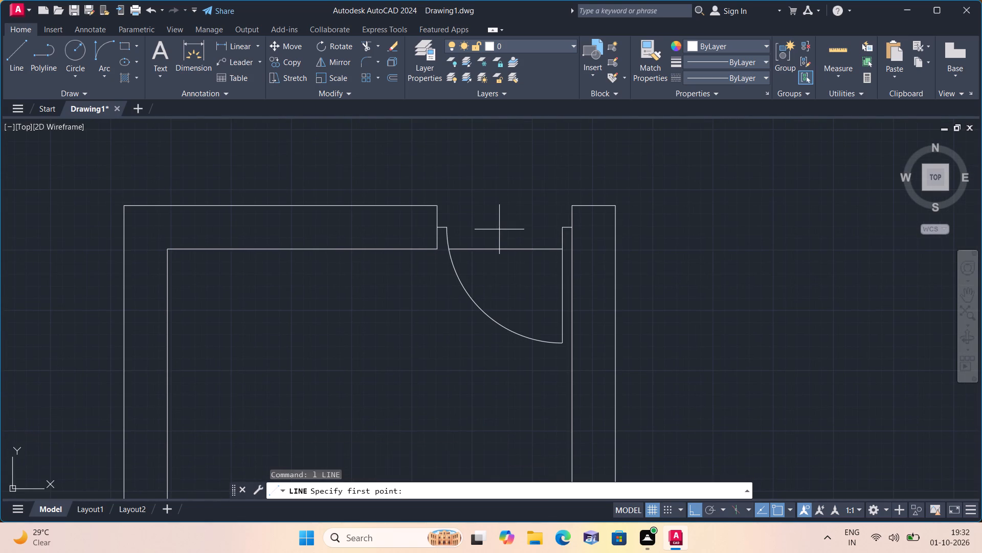
pyautogui.scroll(-1, 359, 317)
pyautogui.moveTo(356, 318); pyautogui.dragTo(432, 246, button='middle')
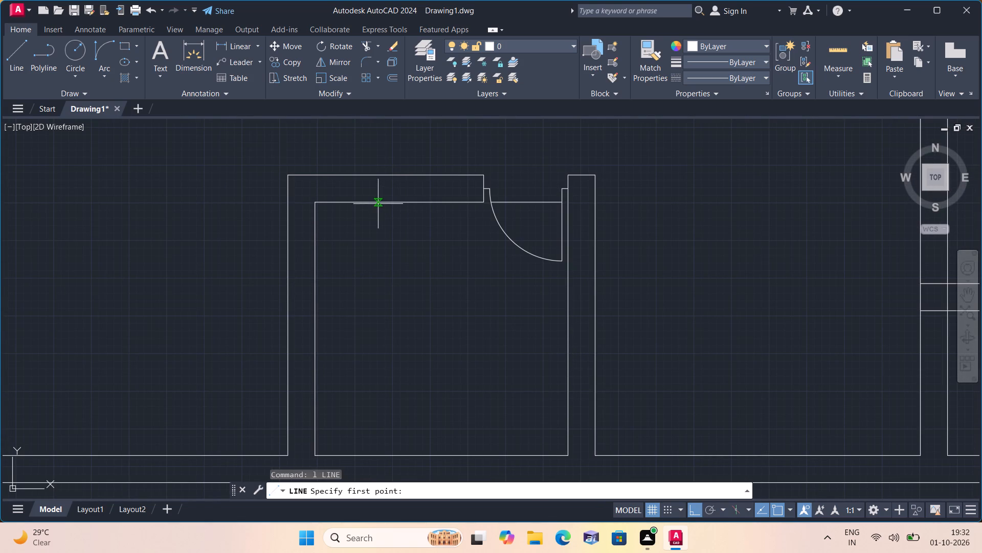
pyautogui.click(376, 202)
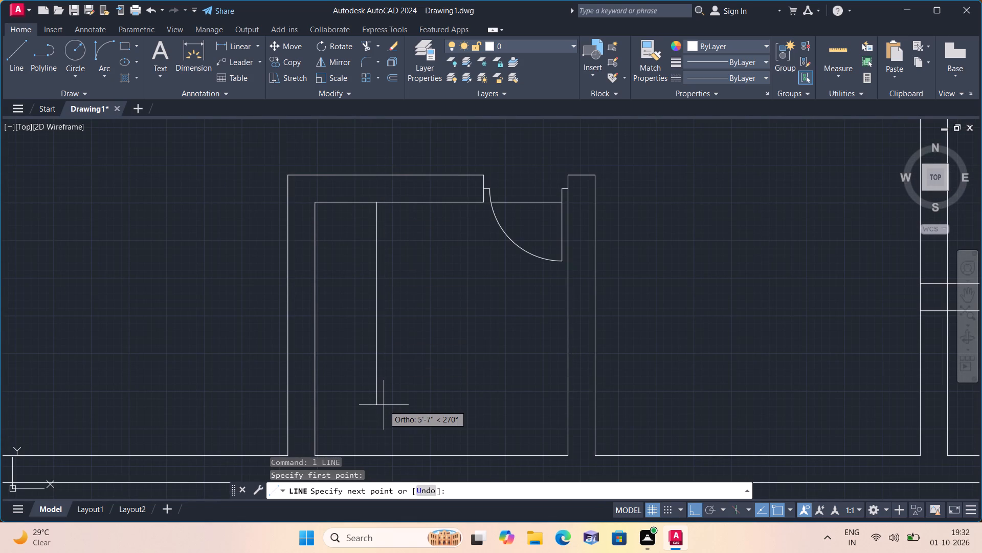
pyautogui.click(384, 405)
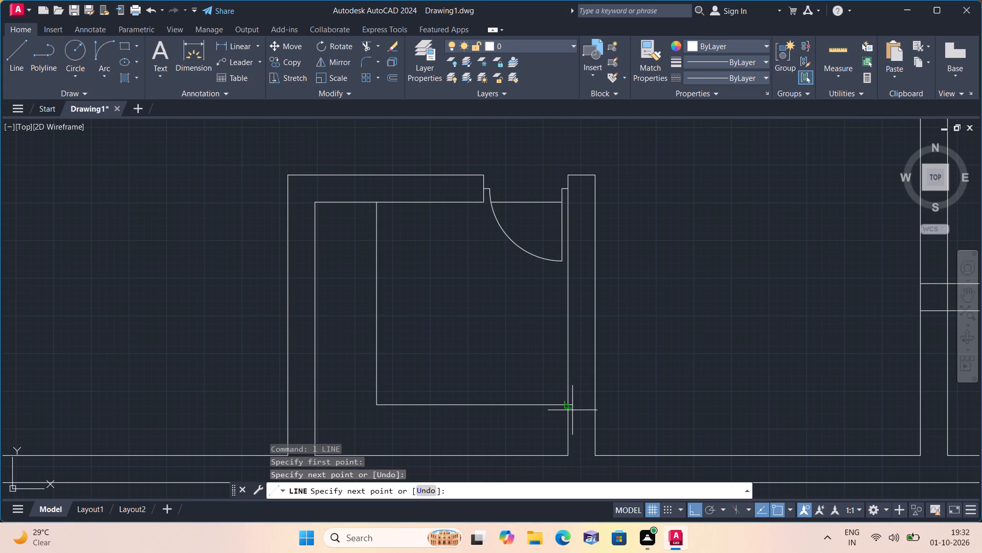
pyautogui.click(567, 406)
pyautogui.press('space')
pyautogui.scroll(-2, 541, 377)
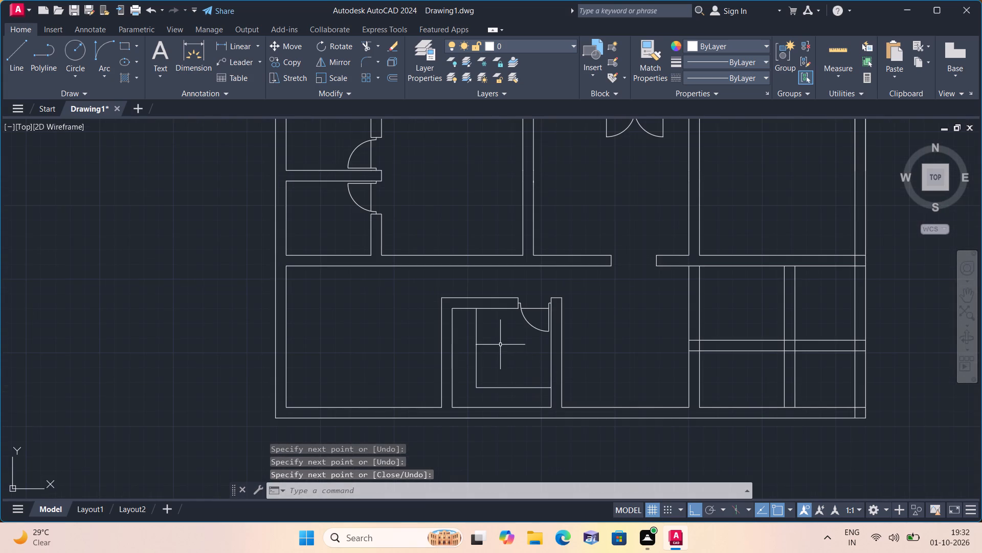
# Draw helper lines at the small room's upper-left wall corner: across the left wall from the inner corner, and from its midpoint to the upper face.
pyautogui.moveTo(500, 344); pyautogui.dragTo(439, 328, button='middle')
pyautogui.scroll(-1, 403, 315)
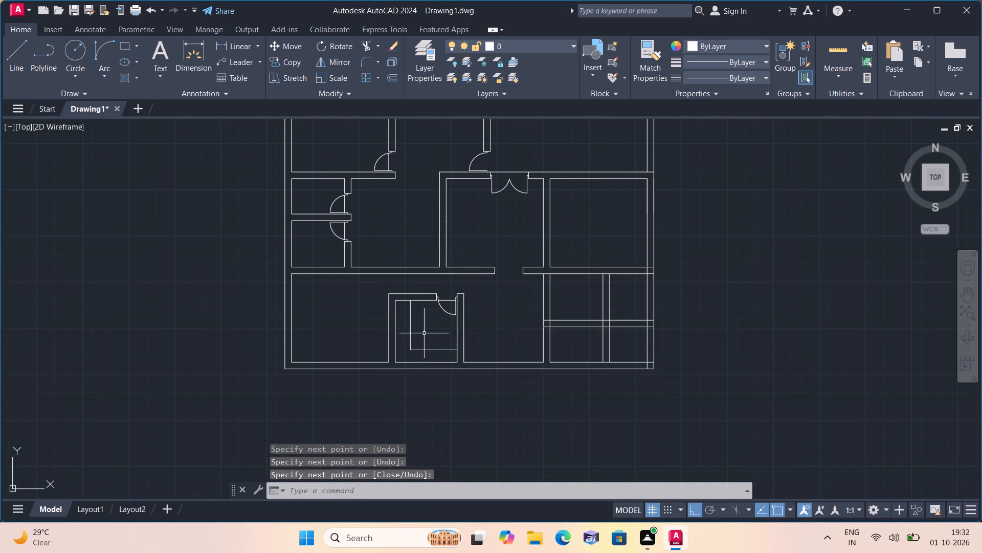
pyautogui.moveTo(371, 287); pyautogui.dragTo(447, 380, button='middle')
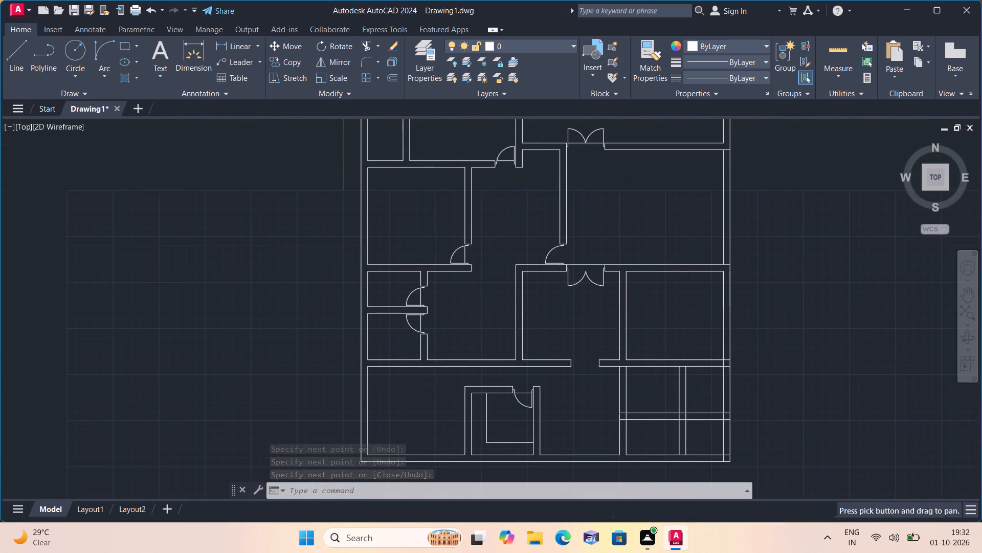
pyautogui.press('l')
pyautogui.scroll(4, 491, 399)
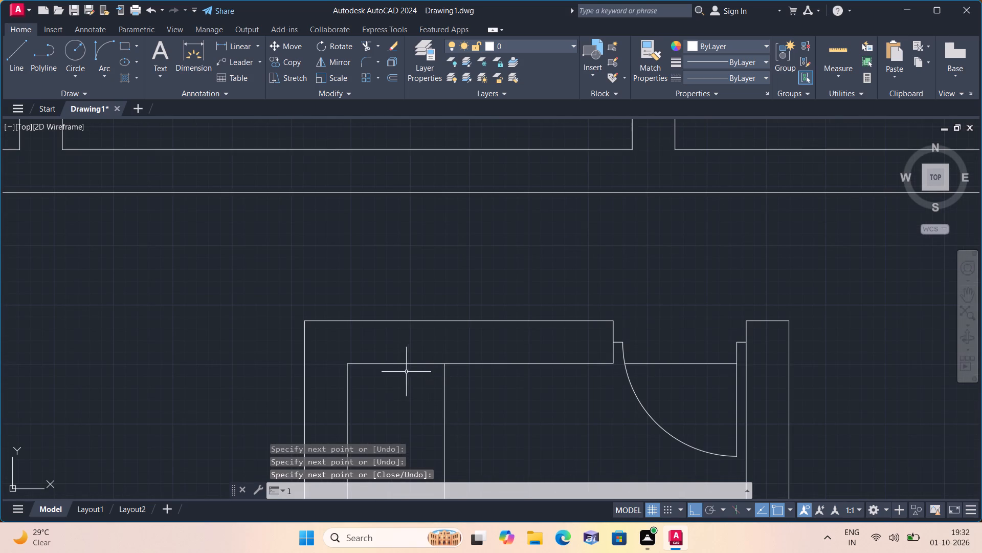
pyautogui.press('space')
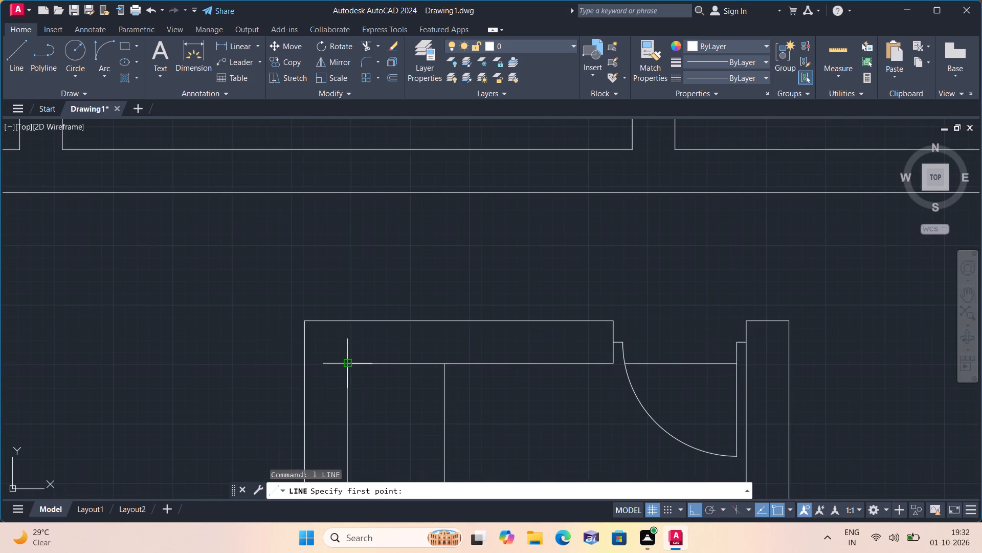
pyautogui.click(349, 365)
pyautogui.click(304, 364)
pyautogui.press('space')
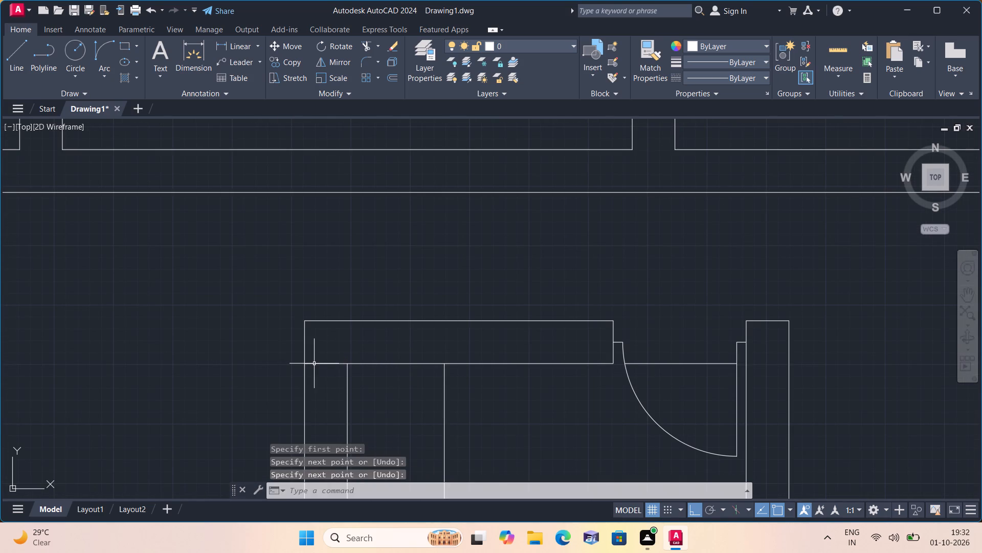
pyautogui.press('space')
pyautogui.click(324, 363)
pyautogui.click(323, 324)
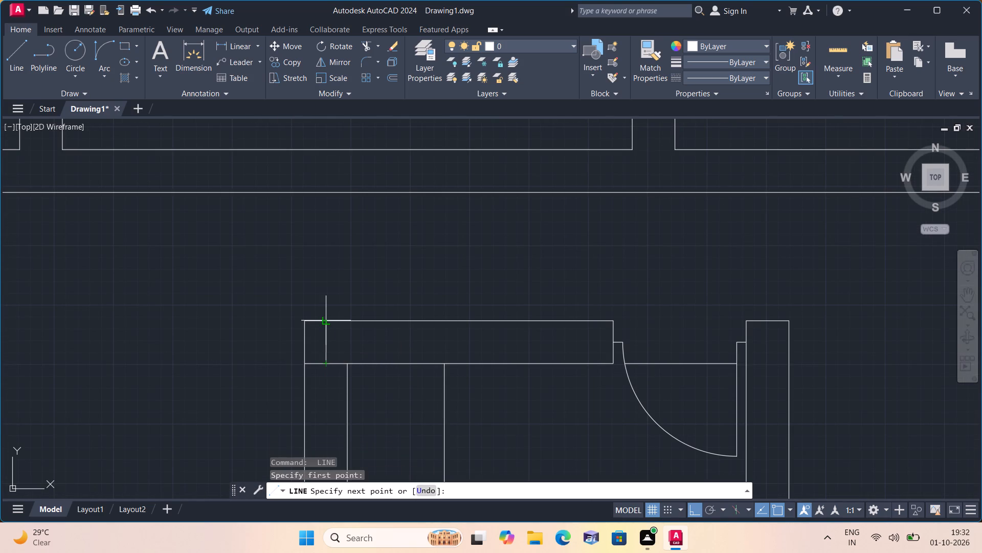
pyautogui.press('space')
# Draw a 2" stub straight up from the helper line's top end and continue the line to the lower face of the wall above.
pyautogui.press('space')
pyautogui.click(327, 320)
pyautogui.write('2"')
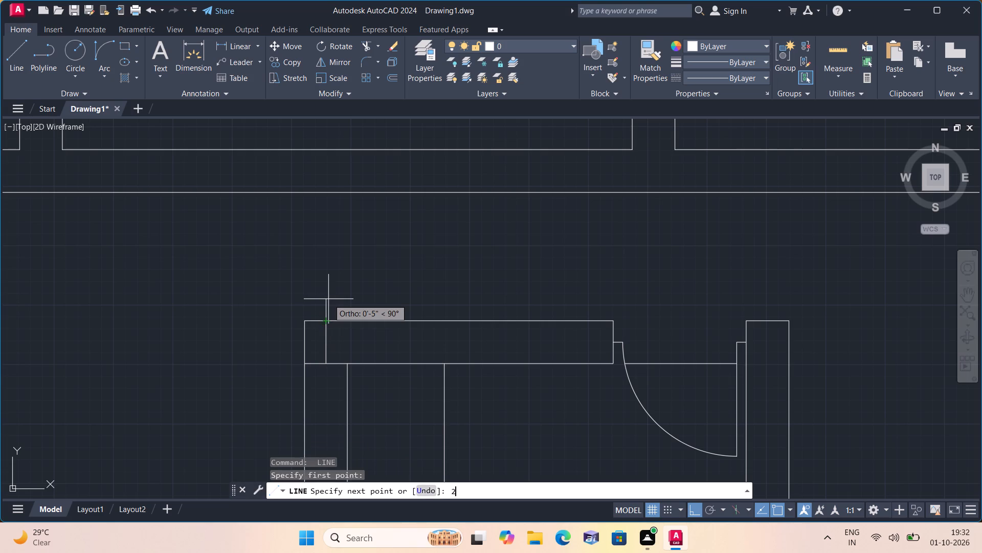
pyautogui.press('space')
pyautogui.click(324, 189)
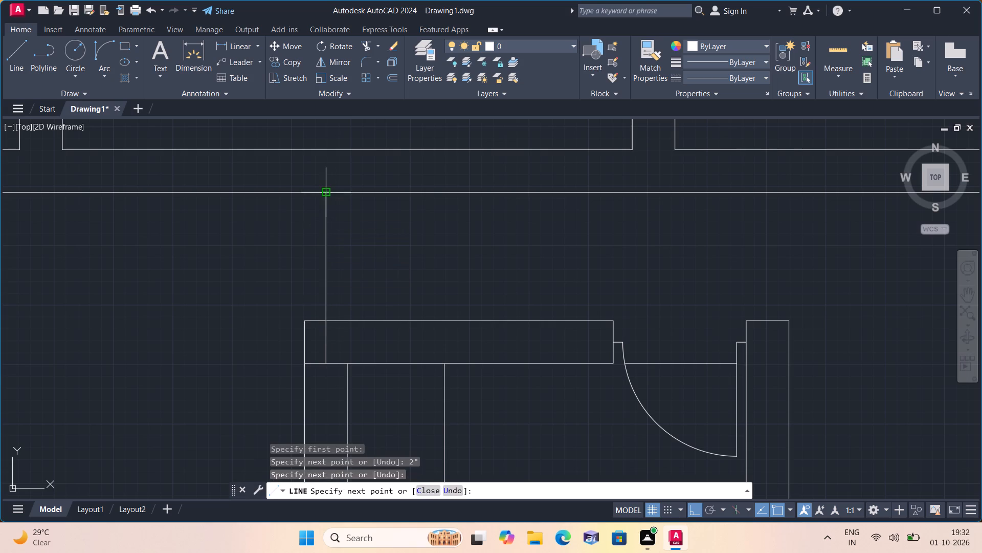
pyautogui.press('space')
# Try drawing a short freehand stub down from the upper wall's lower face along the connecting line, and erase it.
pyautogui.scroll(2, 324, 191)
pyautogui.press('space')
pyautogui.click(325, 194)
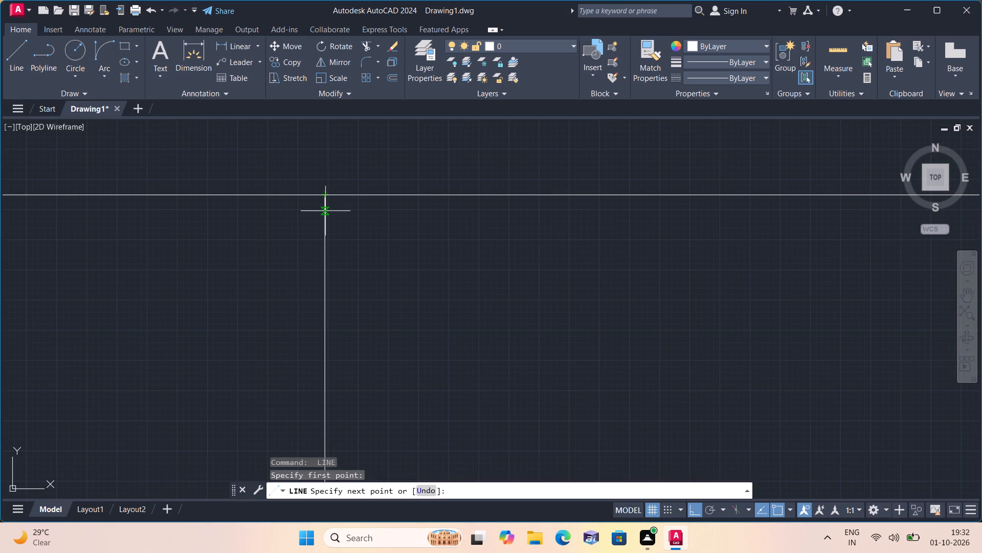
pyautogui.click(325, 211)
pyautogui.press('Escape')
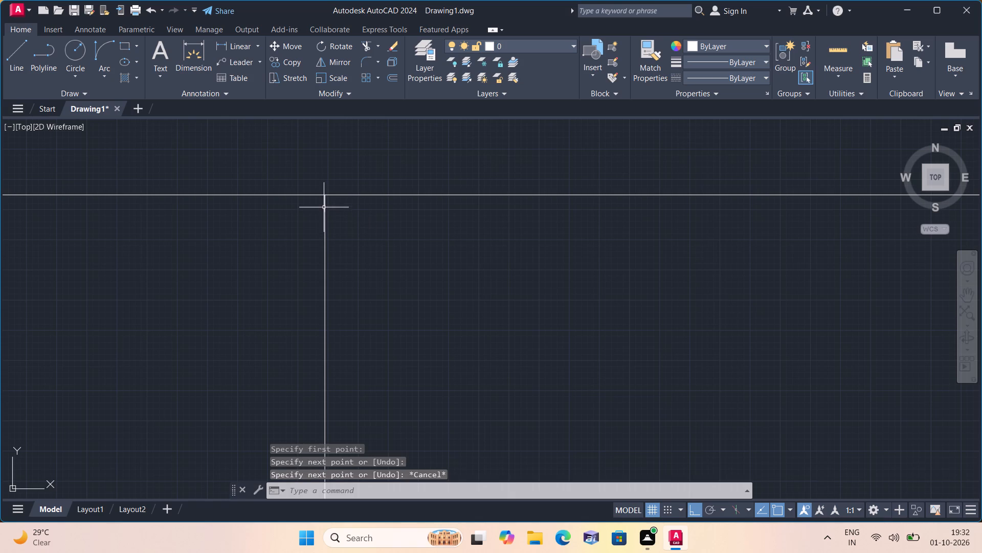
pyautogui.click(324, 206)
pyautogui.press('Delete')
# Draw a 2" stub straight down from the upper wall's lower face, over the connecting line.
pyautogui.write('l')
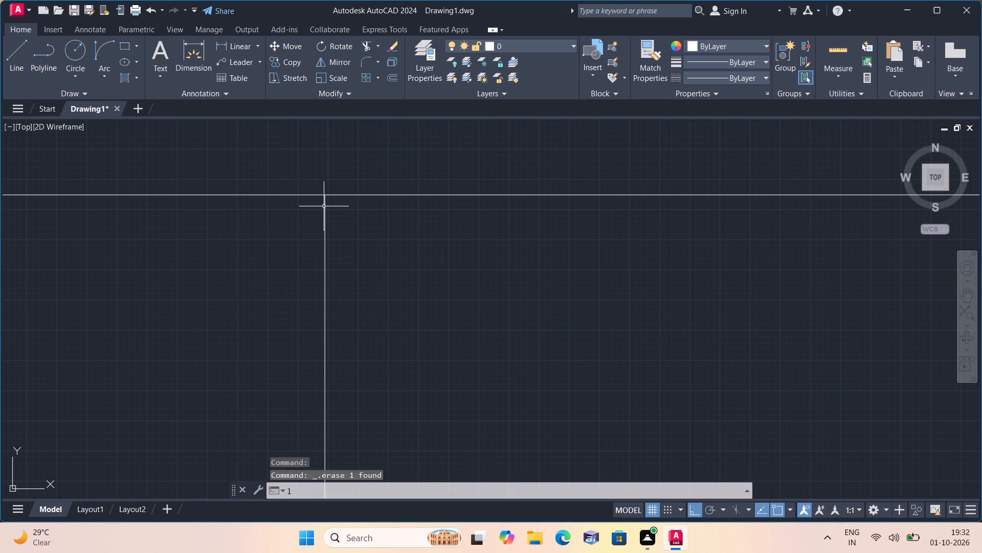
pyautogui.press('space')
pyautogui.click(322, 194)
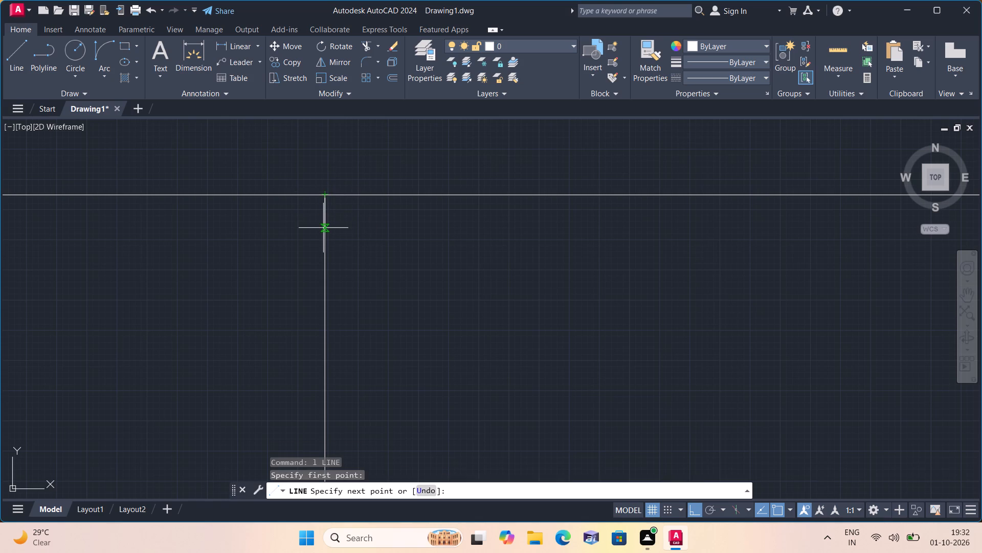
pyautogui.write('2"')
pyautogui.press('space')
pyautogui.press('Escape')
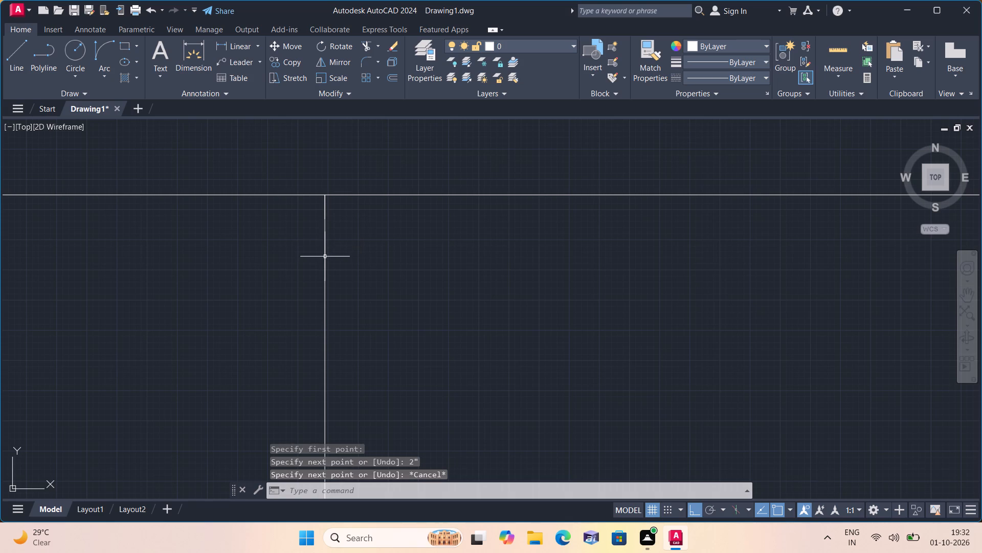
# Erase the long connecting line between the two stubs and the vertical helper line inside the small room's wall corner.
pyautogui.click(325, 258)
pyautogui.scroll(-1, 374, 257)
pyautogui.moveTo(379, 265); pyautogui.dragTo(366, 223, button='middle')
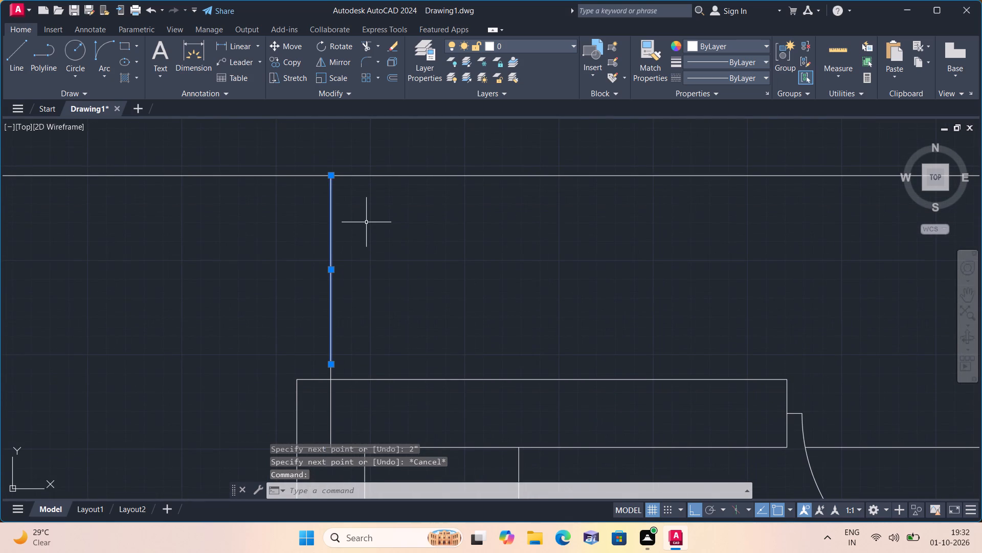
pyautogui.press('Delete')
pyautogui.scroll(-1, 376, 369)
pyautogui.click(356, 398)
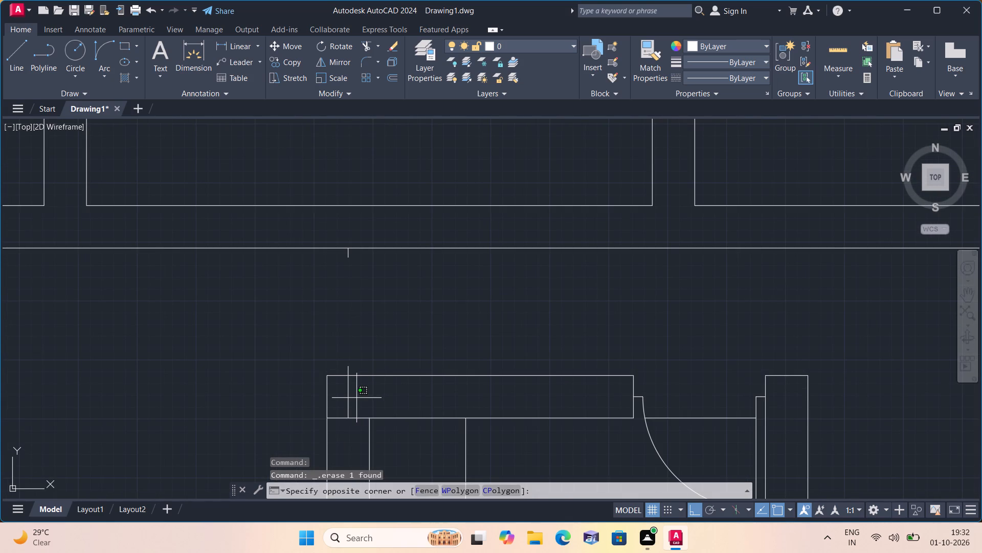
pyautogui.click(348, 398)
pyautogui.moveTo(355, 396); pyautogui.dragTo(367, 366, button='middle')
pyautogui.press('Delete')
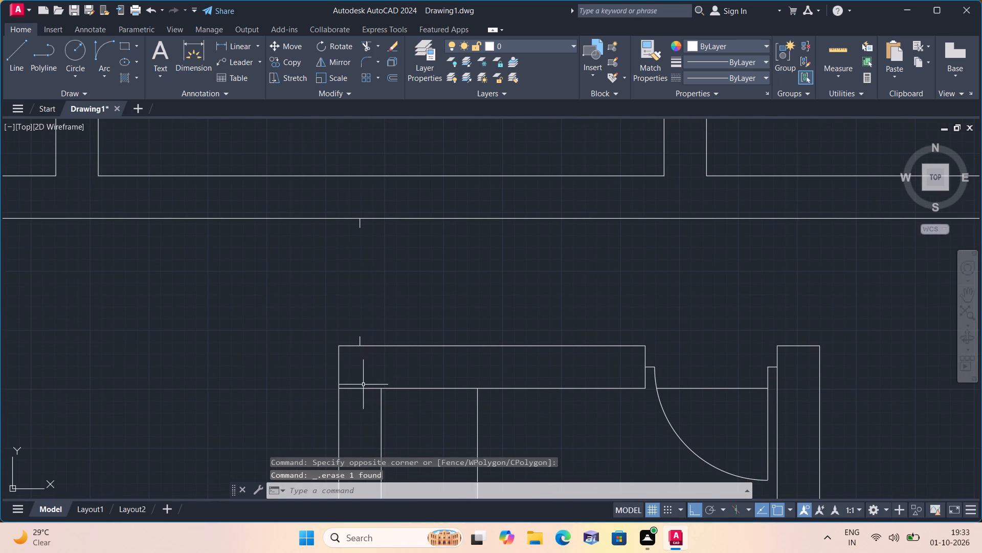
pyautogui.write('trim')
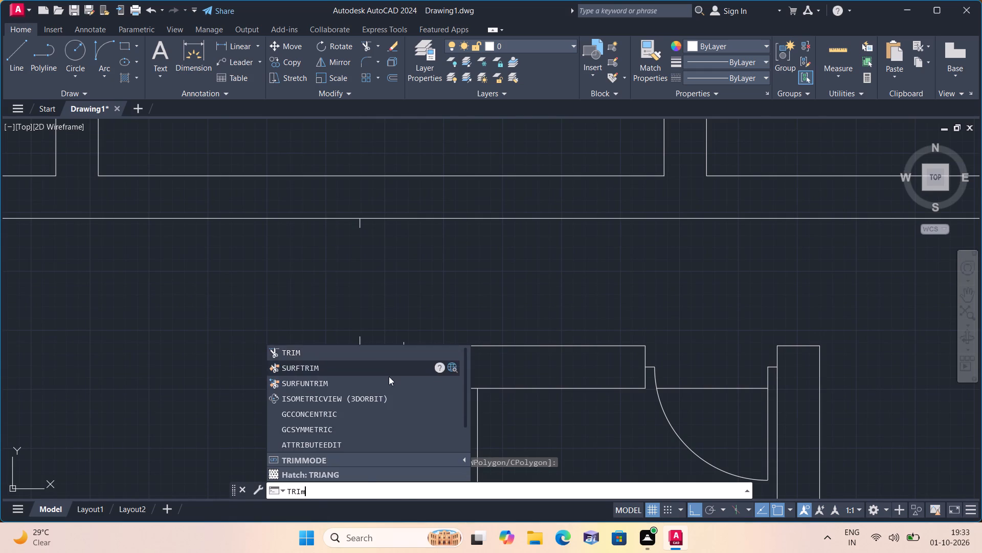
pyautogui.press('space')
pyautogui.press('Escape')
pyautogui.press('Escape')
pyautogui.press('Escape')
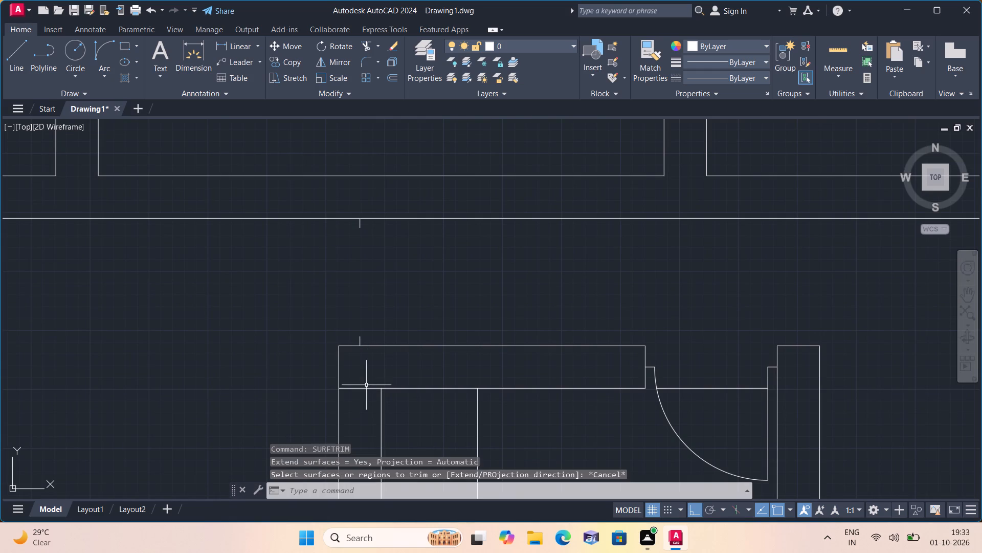
# Trim away the horizontal helper line across the left wall at the small room's upper-left corner.
pyautogui.press('t')
pyautogui.write('rim')
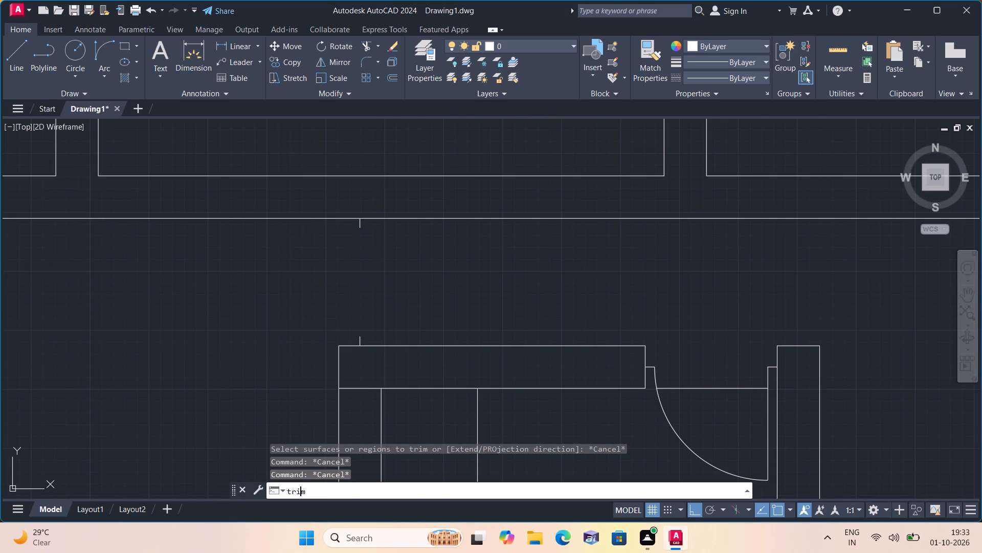
pyautogui.press('space')
pyautogui.click(360, 389)
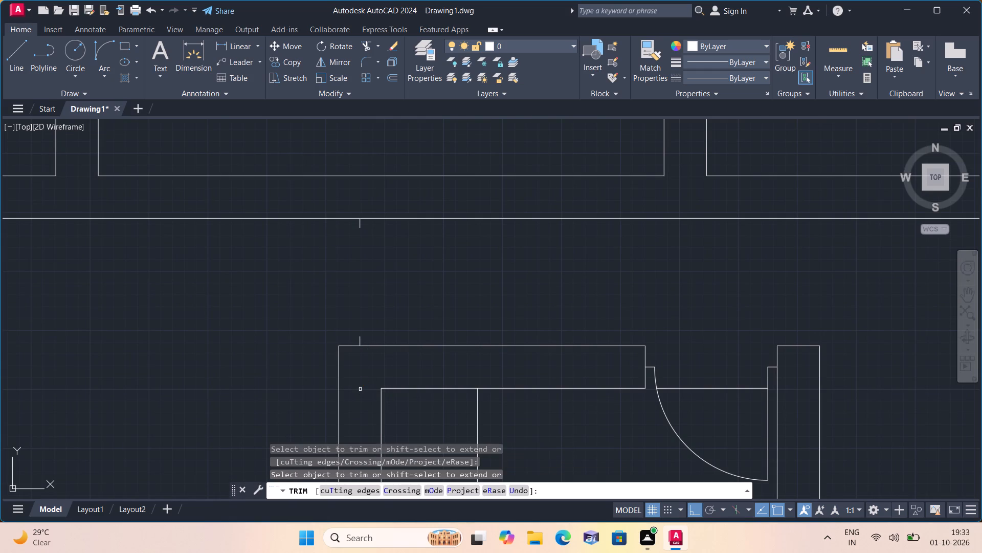
pyautogui.press('Escape')
# Draw a 2' door leaf line horizontally to the left from the lower end of the upper stub.
pyautogui.scroll(-2, 362, 380)
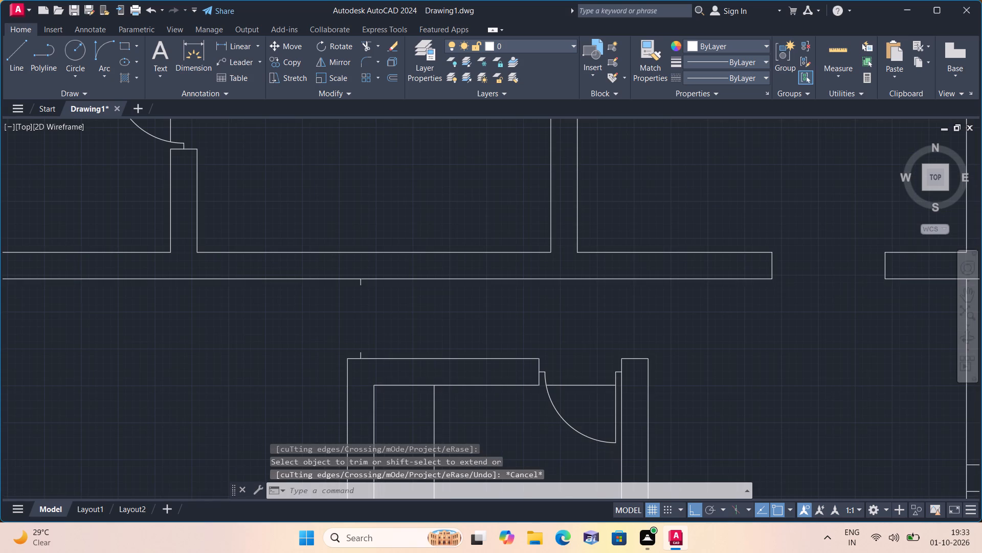
pyautogui.scroll(-1, 362, 380)
pyautogui.scroll(2, 362, 380)
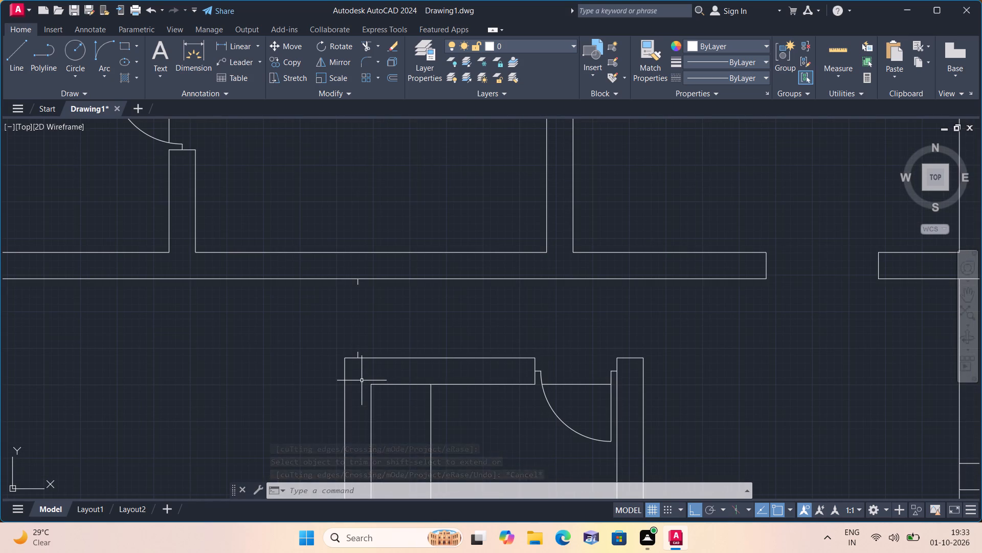
pyautogui.middleClick(347, 365)
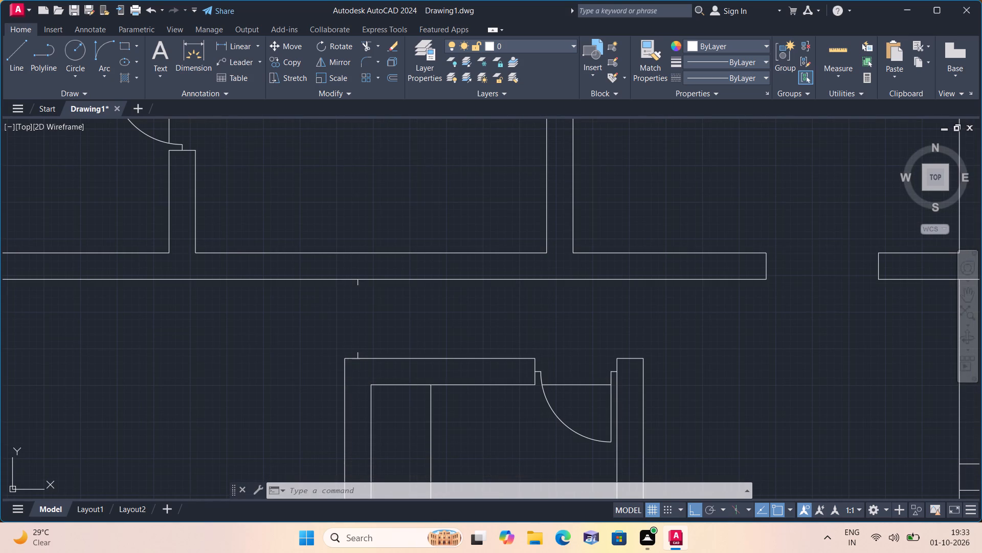
pyautogui.write('l')
pyautogui.press('space')
pyautogui.scroll(2, 361, 311)
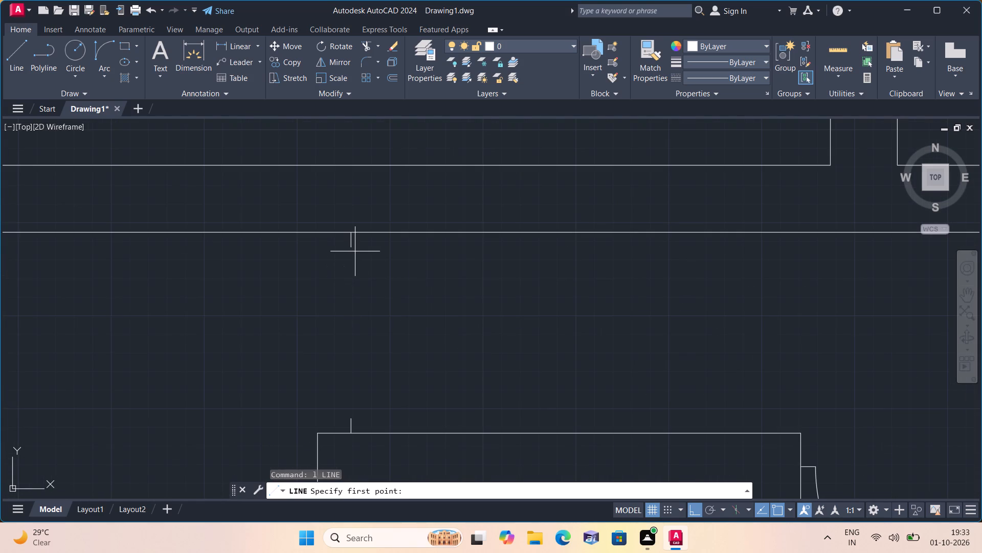
pyautogui.click(354, 247)
pyautogui.scroll(-1, 212, 266)
pyautogui.write("2'")
pyautogui.press('space')
pyautogui.press('Escape')
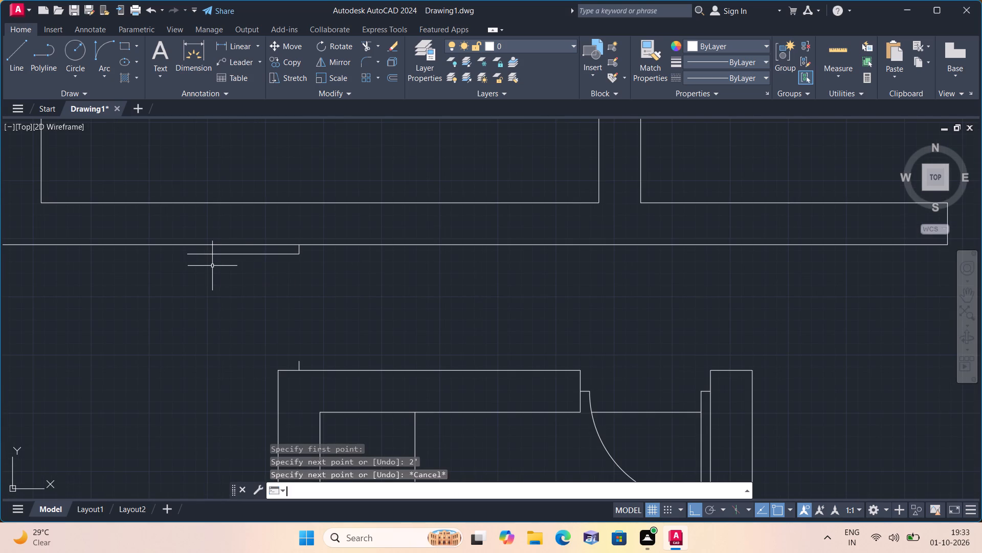
# Draw the door's swing arc by start, end and direction, from the leaf's left end to the lower stub's top end.
pyautogui.click(106, 73)
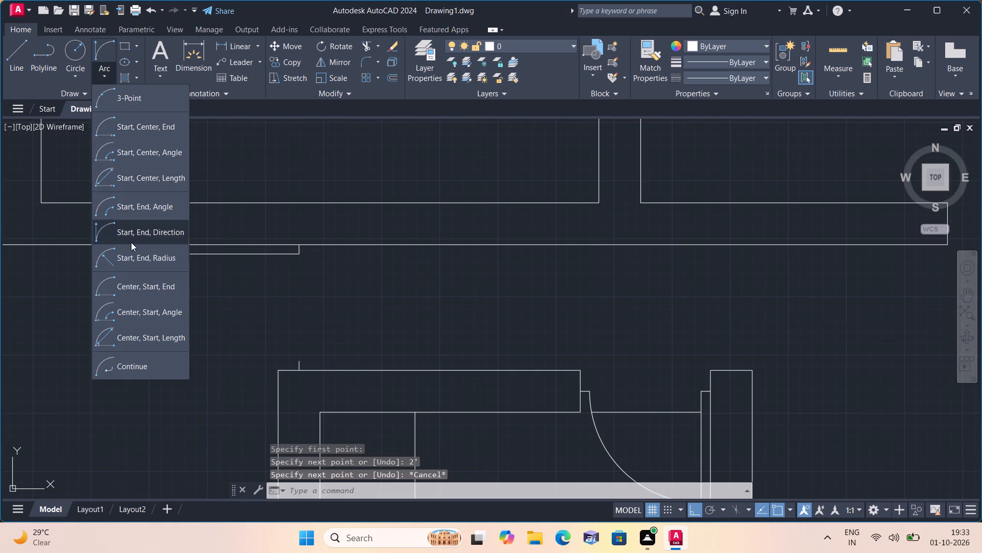
pyautogui.click(143, 235)
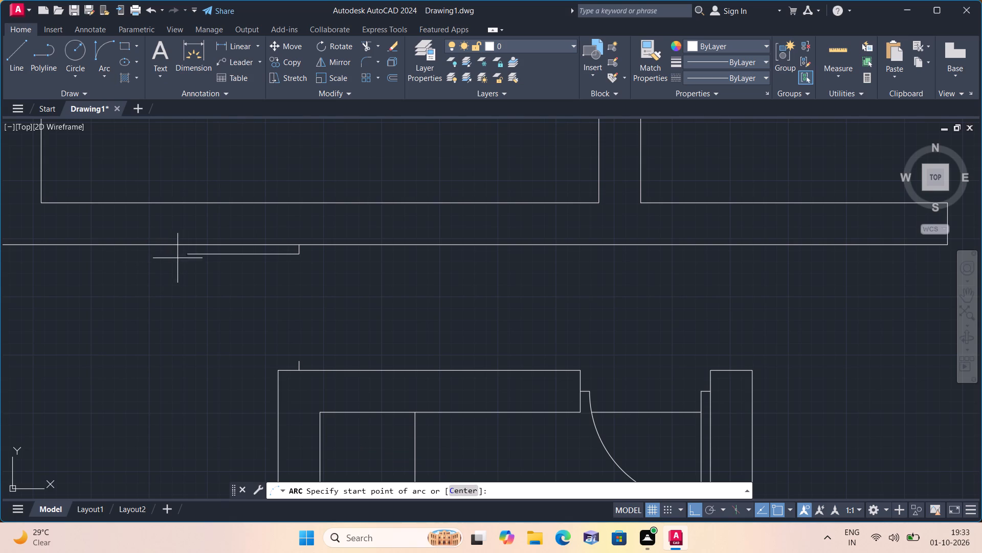
pyautogui.click(184, 254)
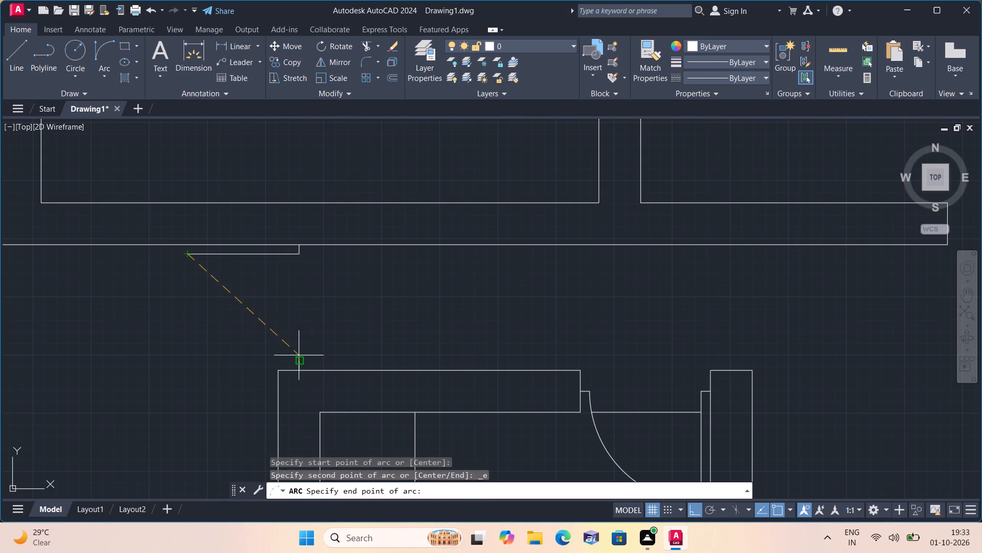
pyautogui.click(298, 358)
pyautogui.click(229, 360)
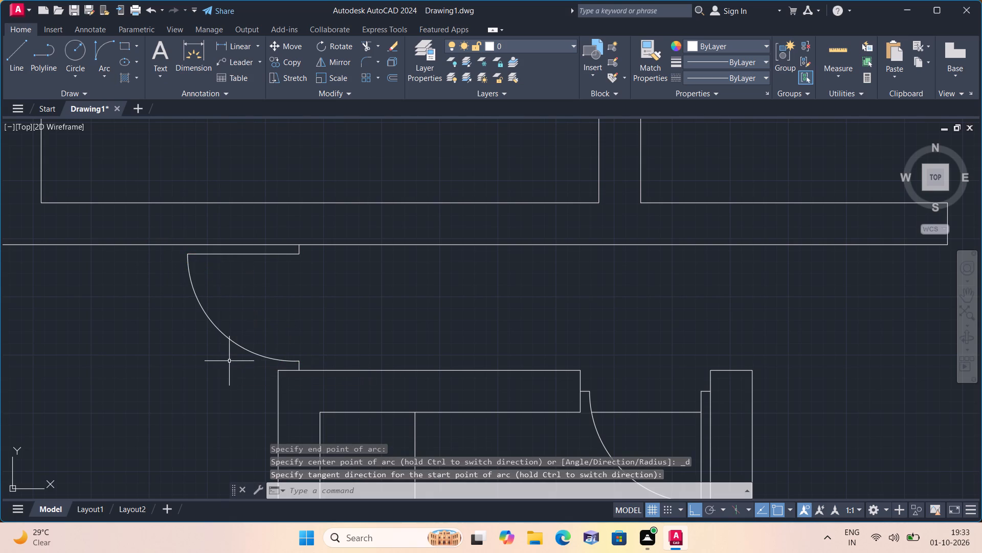
# Draw a vertical line across the door opening, joining the free ends of the upper and lower stubs.
pyautogui.scroll(-1, 294, 372)
pyautogui.scroll(-1, 458, 408)
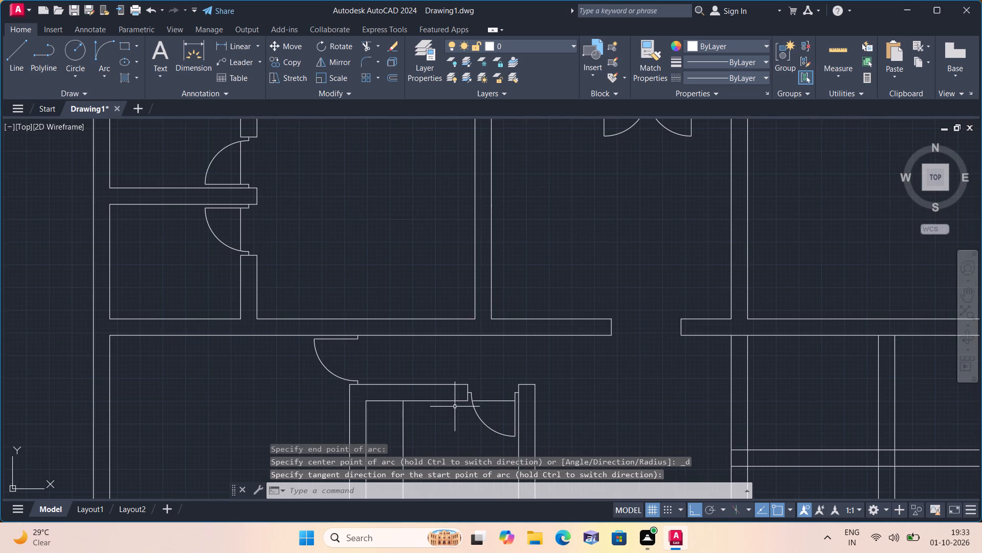
pyautogui.moveTo(452, 406); pyautogui.dragTo(417, 361, button='middle')
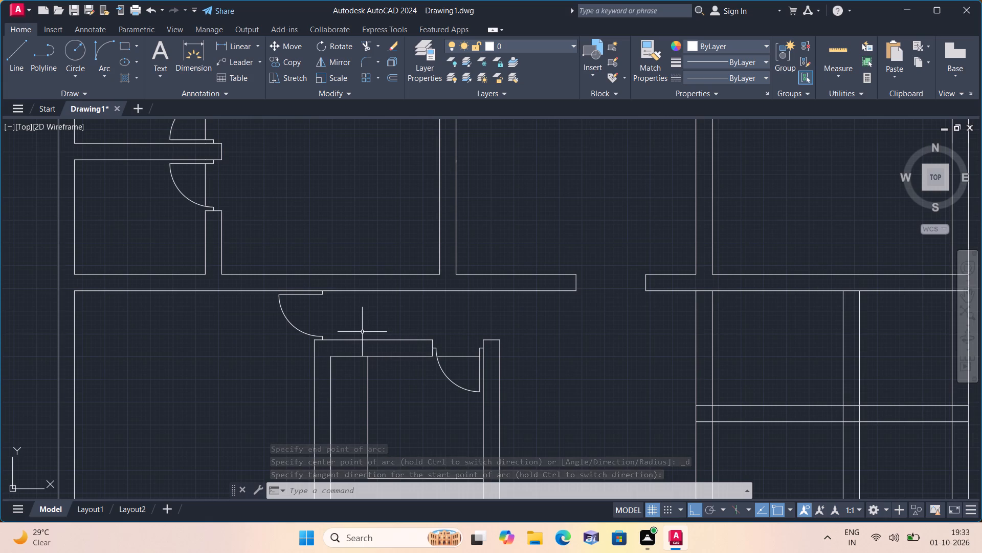
pyautogui.press('l')
pyautogui.press('space')
pyautogui.scroll(2, 323, 311)
pyautogui.click(318, 270)
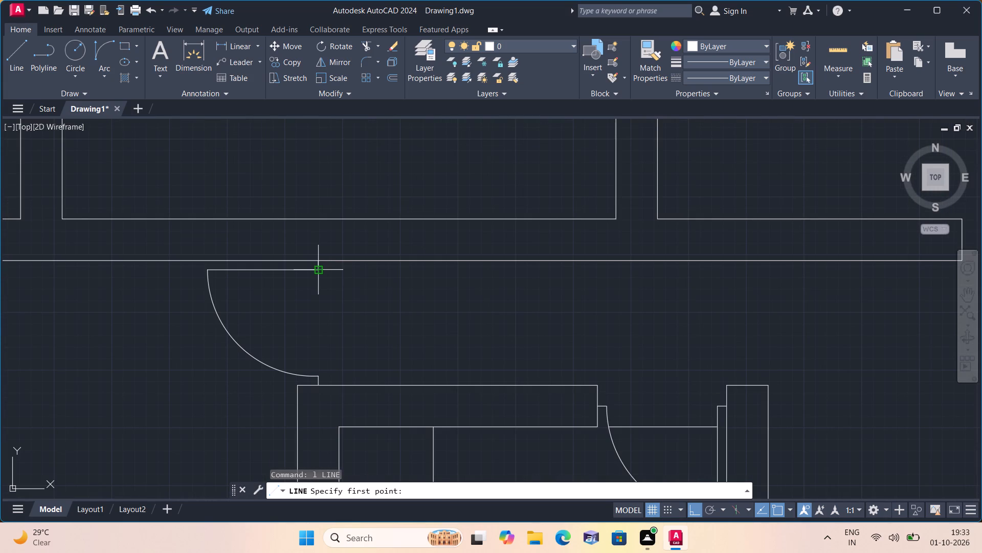
pyautogui.click(320, 375)
pyautogui.press('space')
pyautogui.scroll(-2, 362, 362)
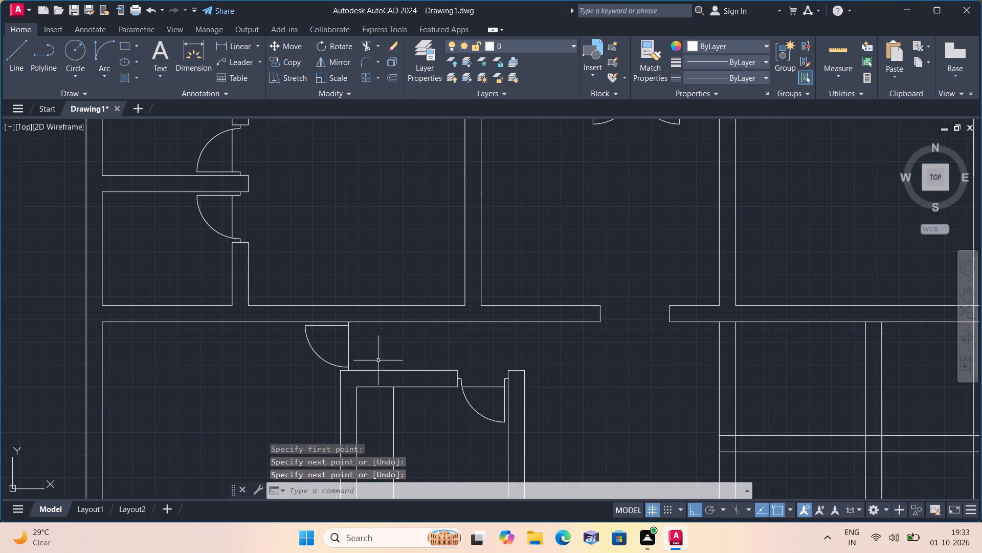
# Examine the whole floor plan to check which walls and crossings remain uncleaned around the lower-right rooms.
pyautogui.moveTo(468, 356); pyautogui.dragTo(432, 335, button='middle')
pyautogui.scroll(-1, 462, 353)
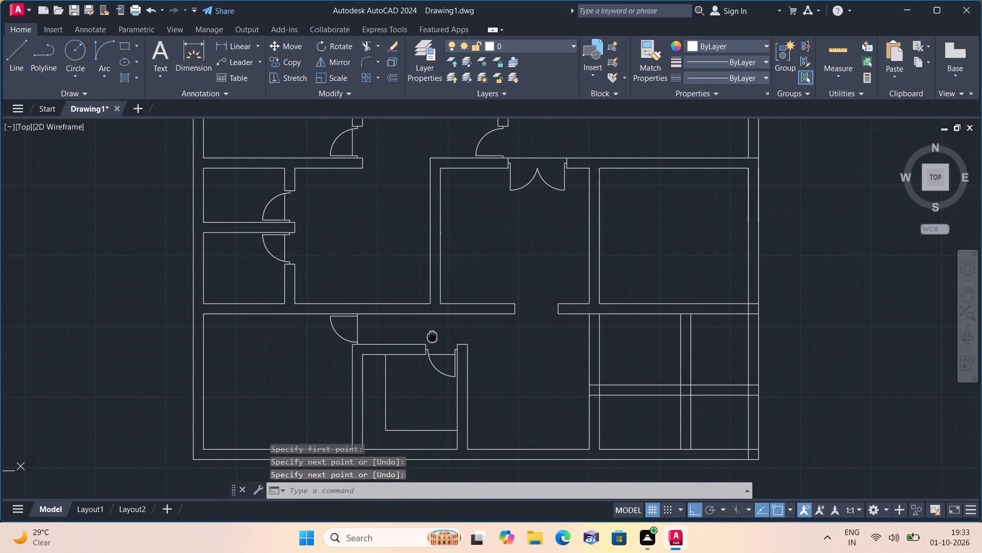
pyautogui.scroll(-1, 432, 335)
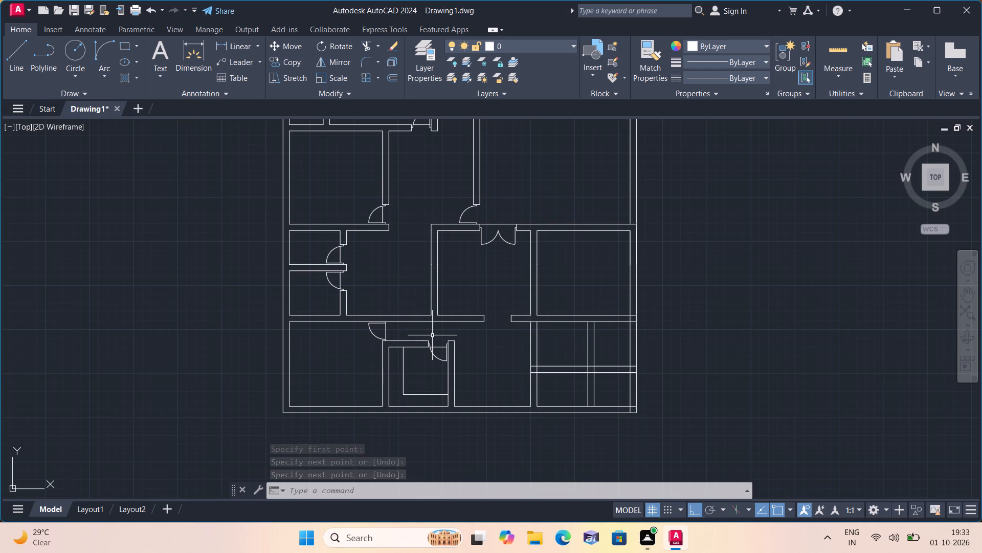
pyautogui.moveTo(515, 378); pyautogui.dragTo(377, 348, button='middle')
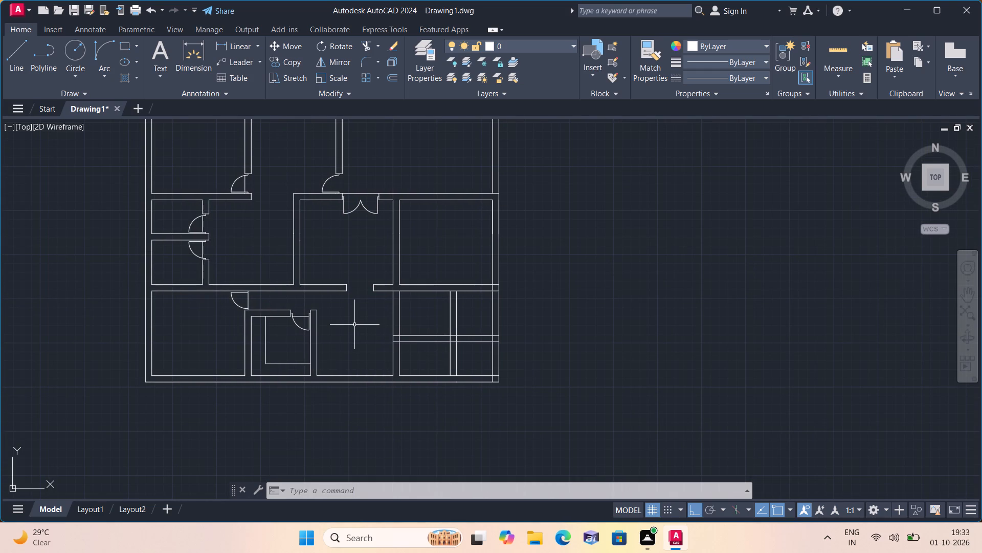
pyautogui.scroll(1, 354, 325)
pyautogui.scroll(-1, 354, 325)
pyautogui.moveTo(367, 321); pyautogui.dragTo(368, 323, button='middle')
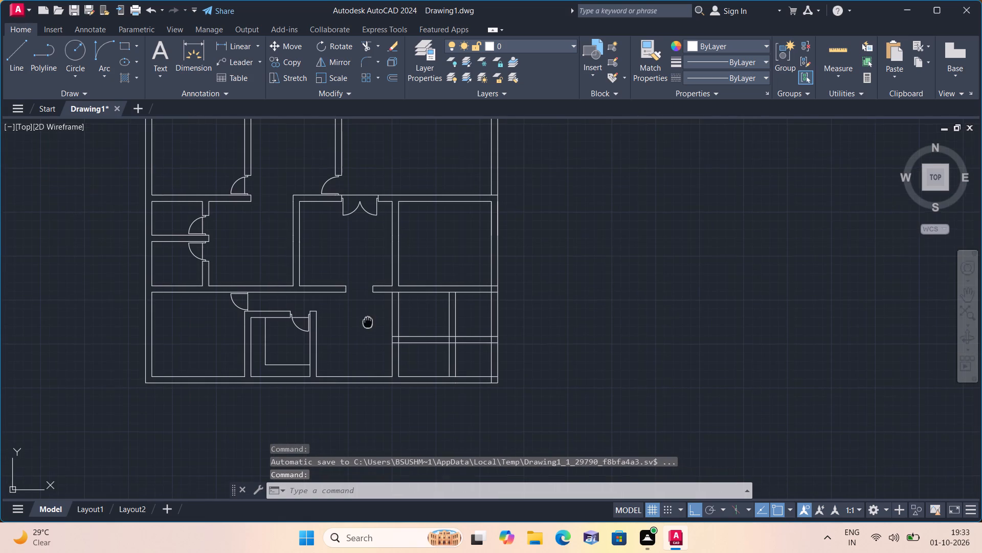
pyautogui.moveTo(368, 323); pyautogui.dragTo(423, 377, button='middle')
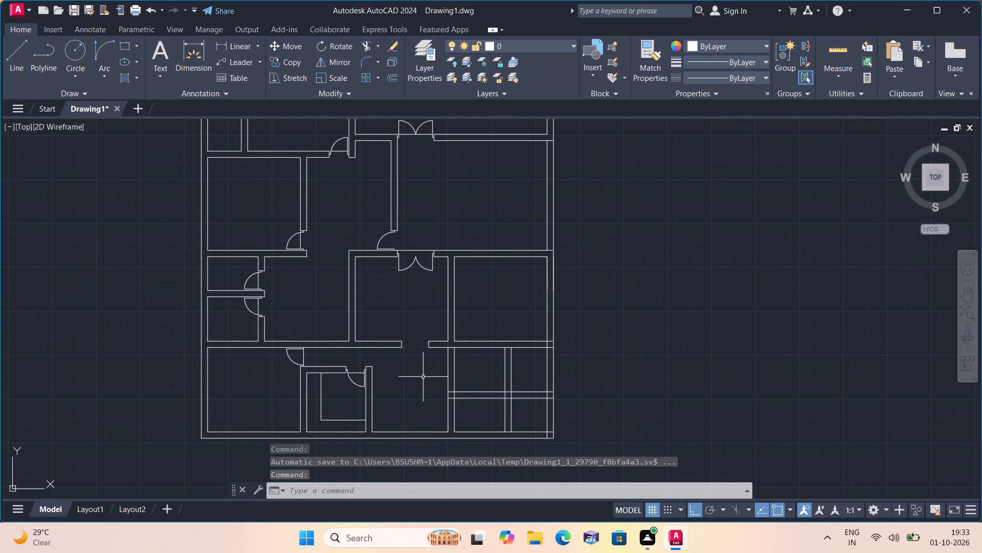
pyautogui.scroll(-1, 403, 299)
pyautogui.moveTo(400, 280); pyautogui.dragTo(398, 316, button='middle')
pyautogui.scroll(-1, 398, 316)
pyautogui.scroll(1, 398, 316)
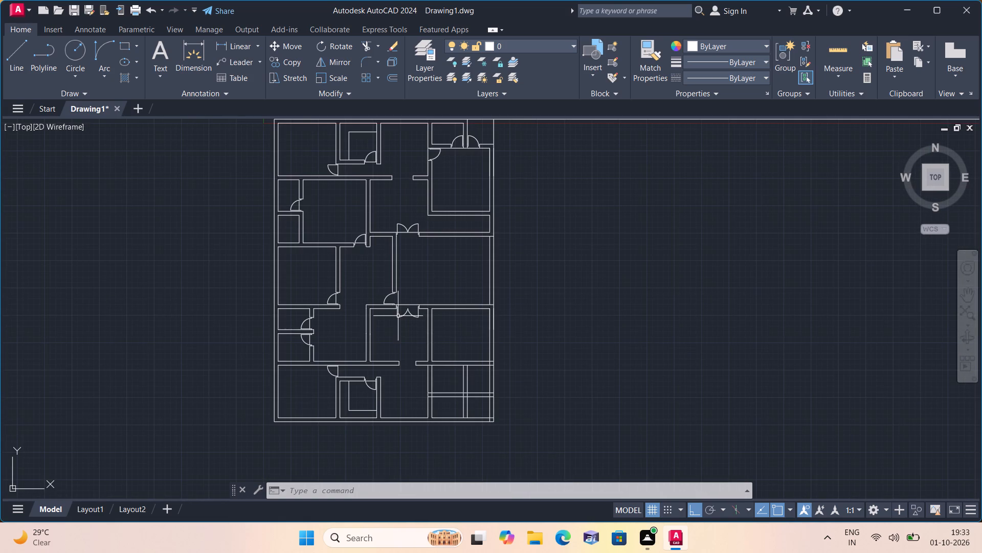
pyautogui.scroll(-1, 398, 316)
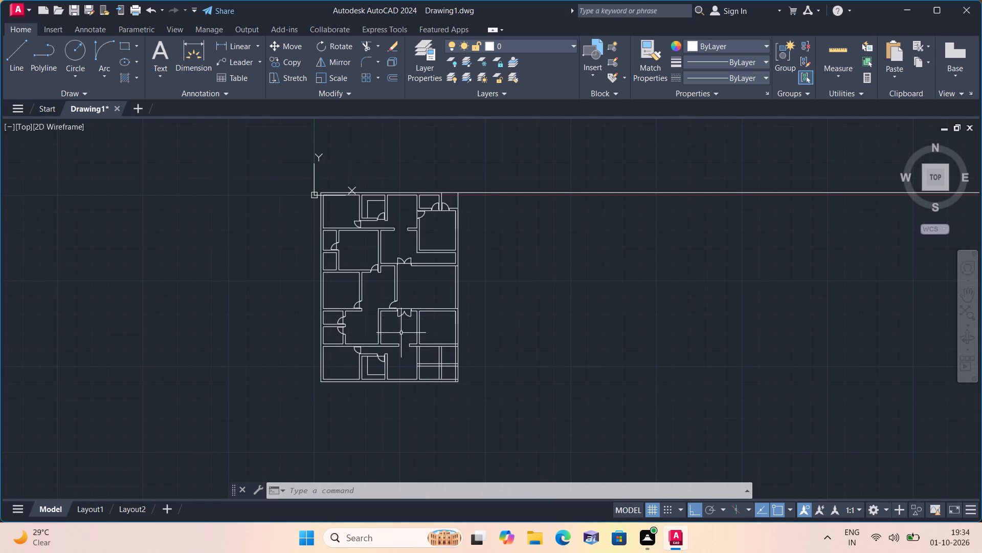
pyautogui.scroll(2, 405, 336)
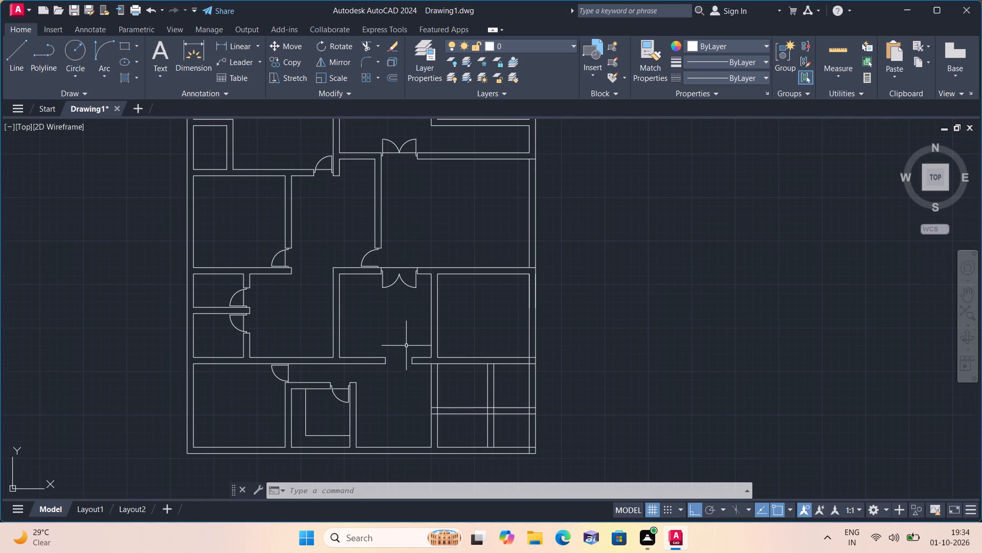
pyautogui.scroll(-1, 406, 357)
pyautogui.moveTo(406, 357); pyautogui.dragTo(392, 282, button='middle')
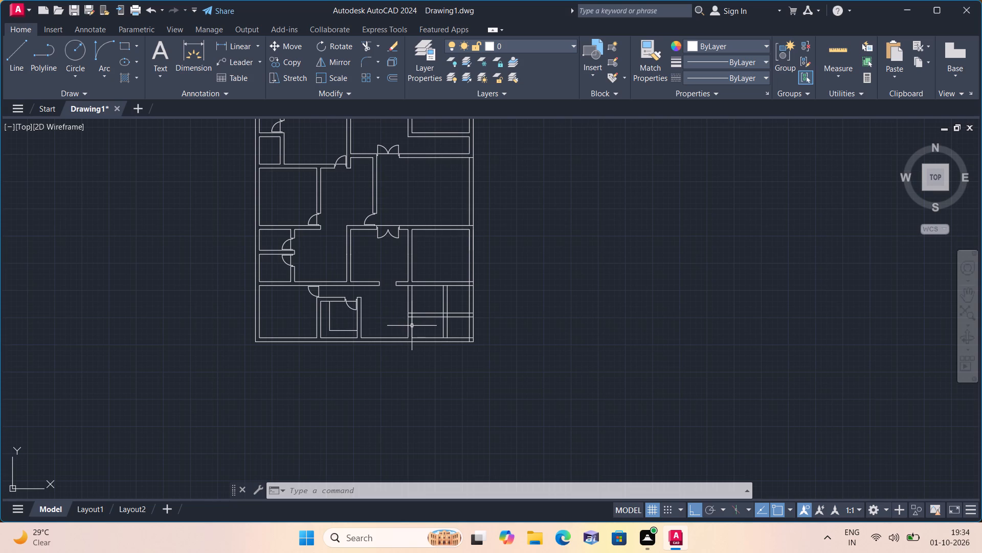
# Trim away both horizontal wall lines between the large right room and the lower-right rooms, including their pieces inside the outer wall.
pyautogui.scroll(2, 415, 315)
pyautogui.moveTo(413, 308); pyautogui.dragTo(431, 384, button='middle')
pyautogui.scroll(-1, 431, 384)
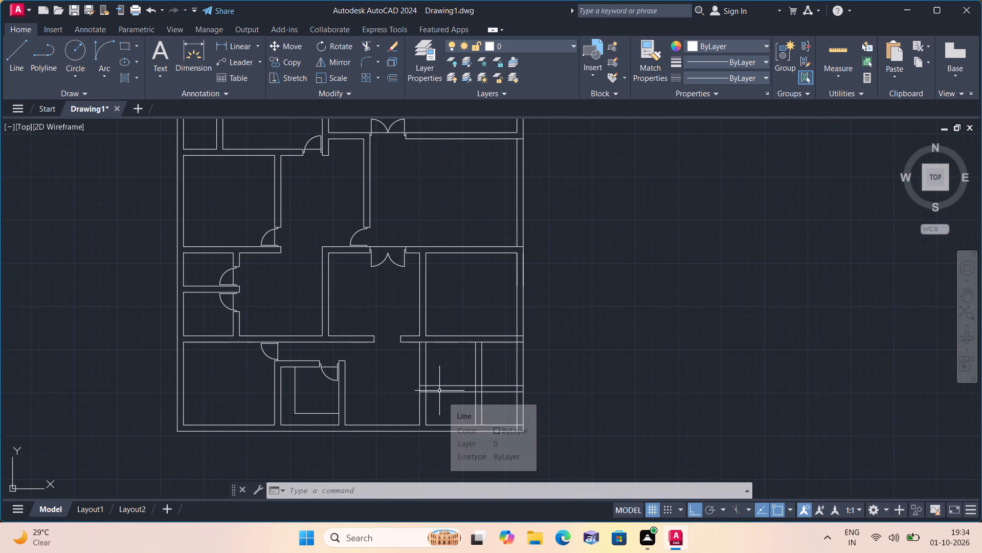
pyautogui.write('trim')
pyautogui.press('space')
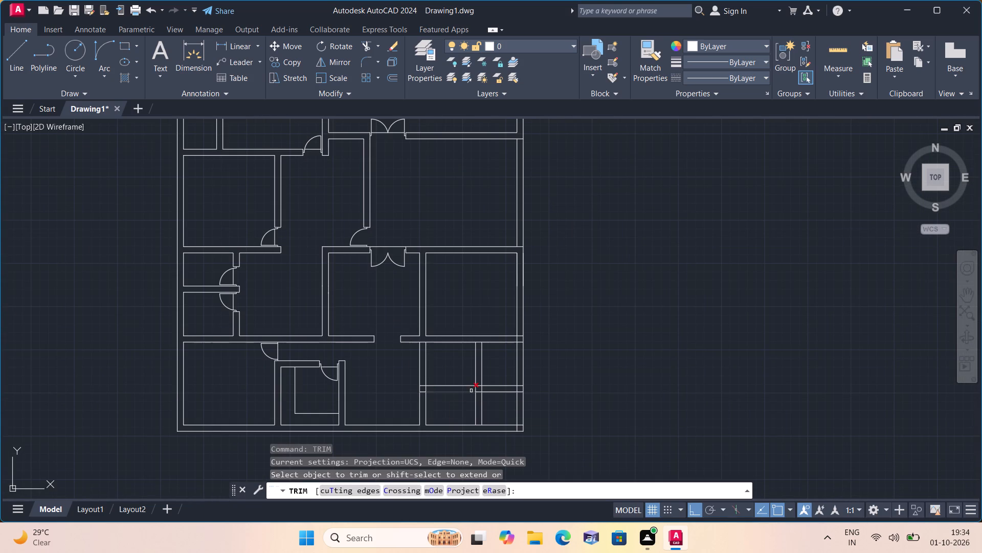
pyautogui.click(491, 363)
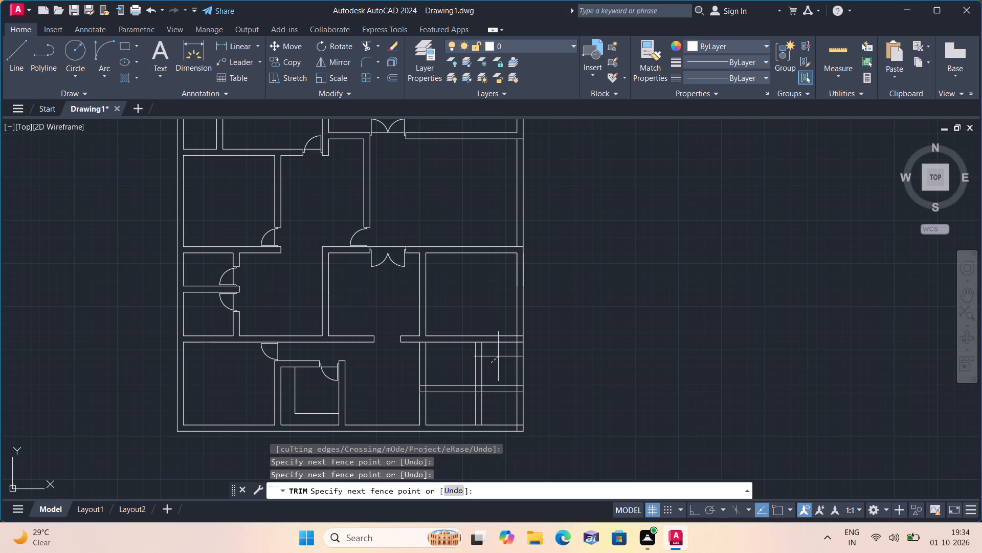
pyautogui.click(498, 356)
pyautogui.click(483, 332)
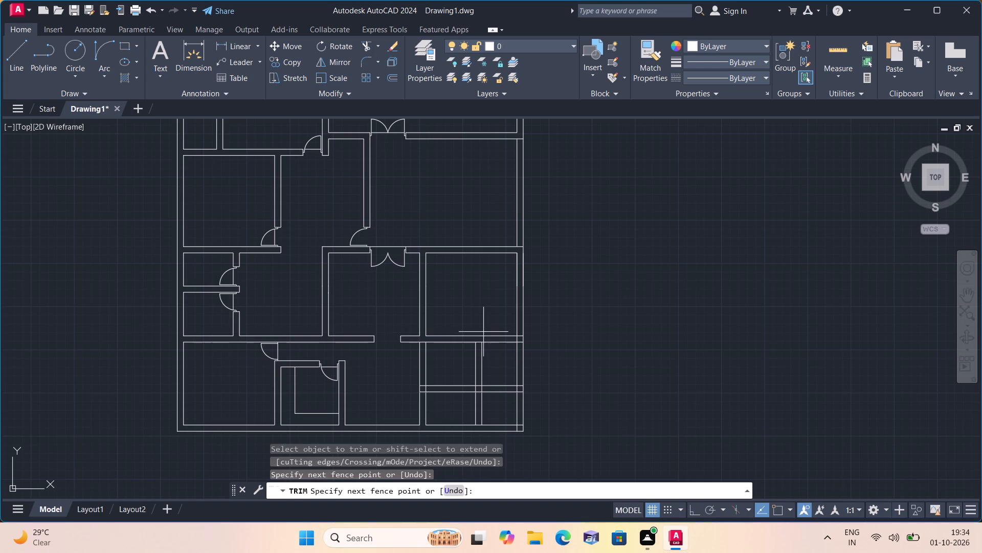
pyautogui.click(493, 350)
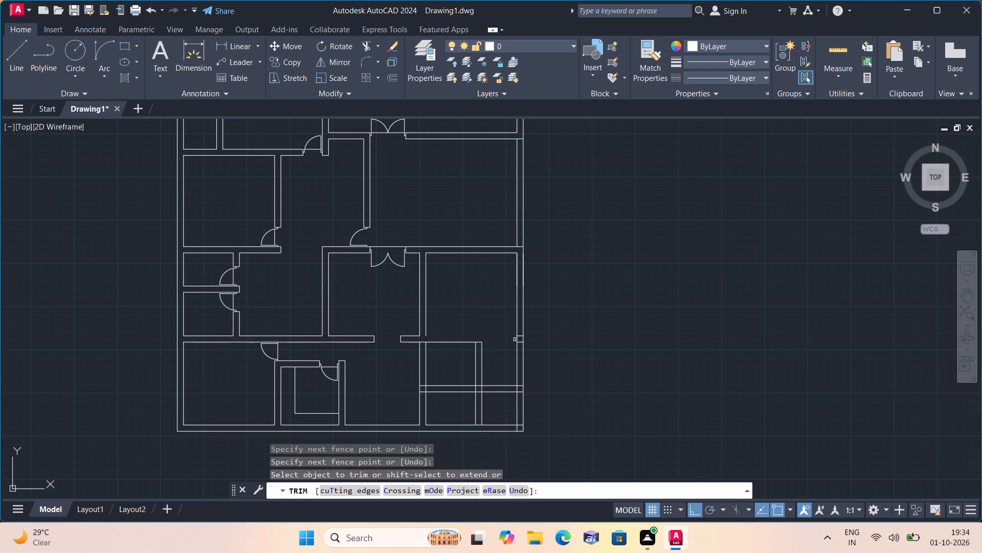
pyautogui.scroll(3, 515, 339)
pyautogui.click(532, 320)
pyautogui.click(533, 360)
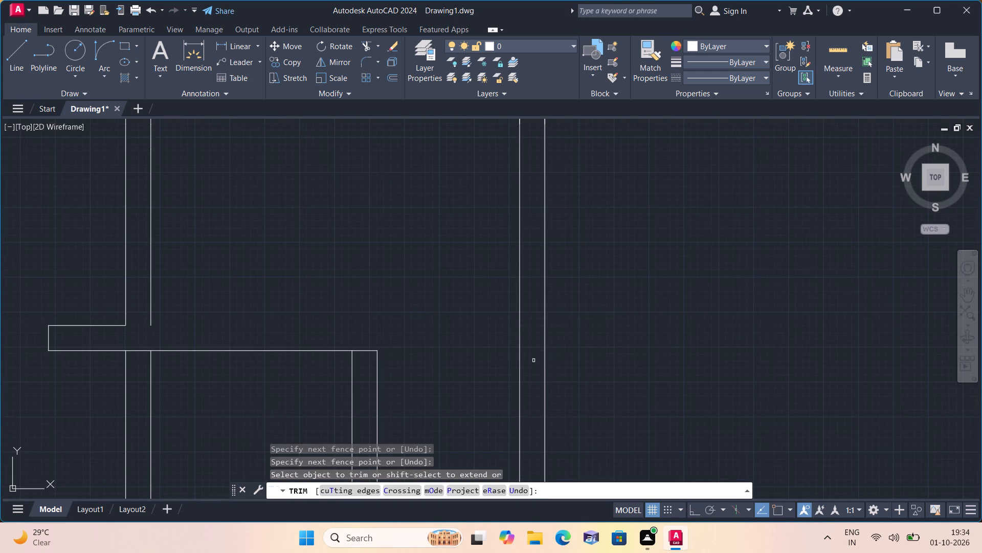
pyautogui.scroll(-2, 522, 350)
pyautogui.moveTo(493, 317); pyautogui.dragTo(483, 265, button='middle')
pyautogui.scroll(-1, 482, 259)
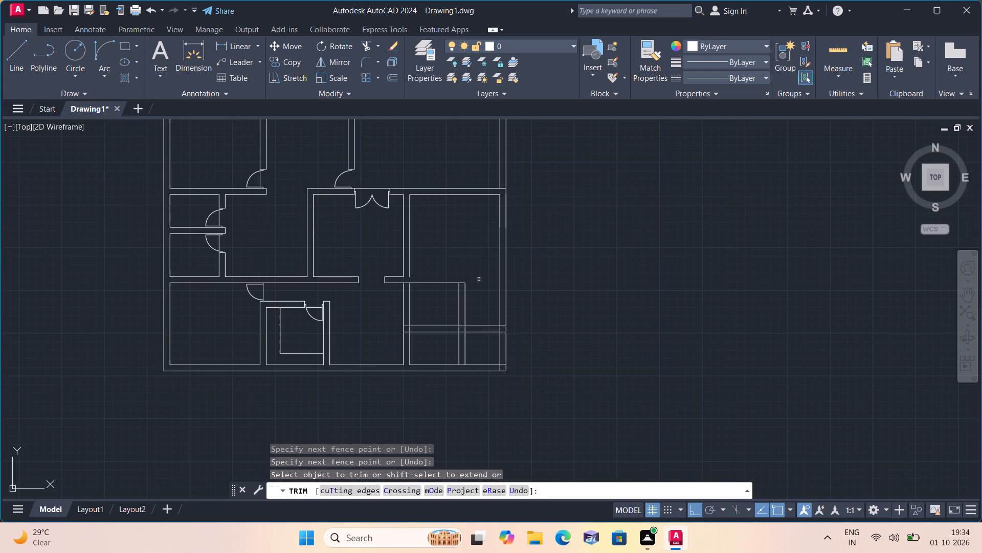
pyautogui.click(433, 281)
# Trim away the vertical partition's two lines above the lower horizontal wall, plus the short leftover piece at their top.
pyautogui.click(443, 294)
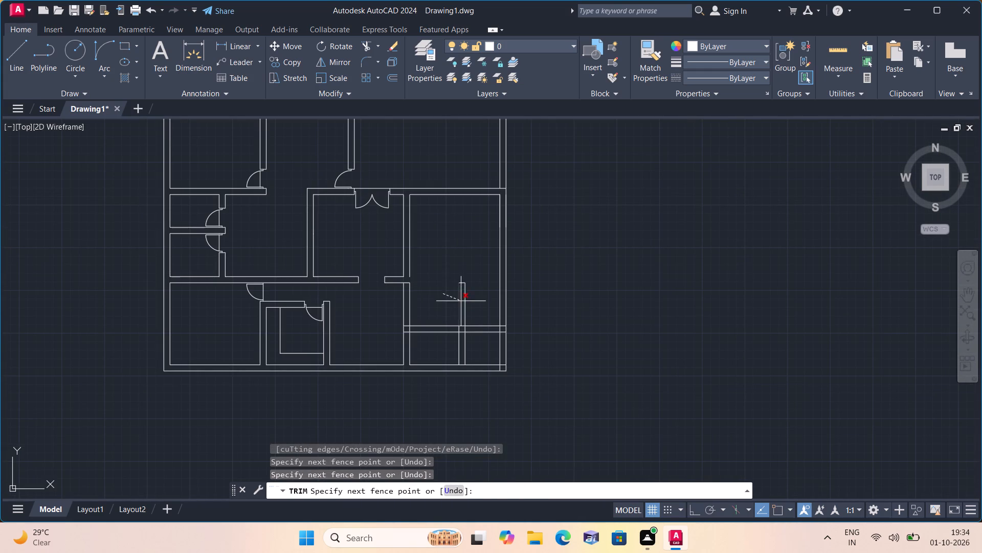
pyautogui.click(470, 302)
pyautogui.click(463, 283)
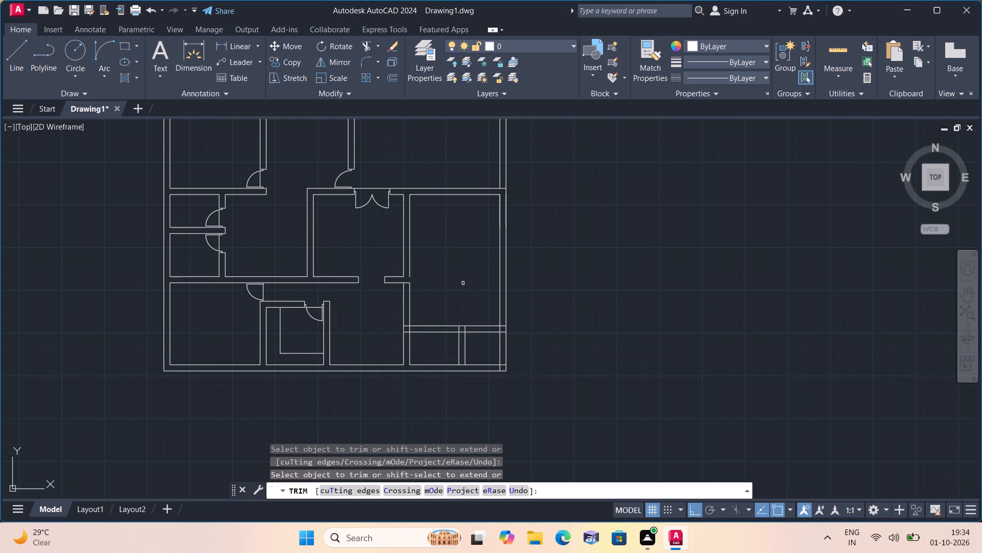
# Trim the crossing lines where the lower-right horizontal wall meets the left wall, partition and outer wall, and at the partition's base.
pyautogui.scroll(-1, 463, 283)
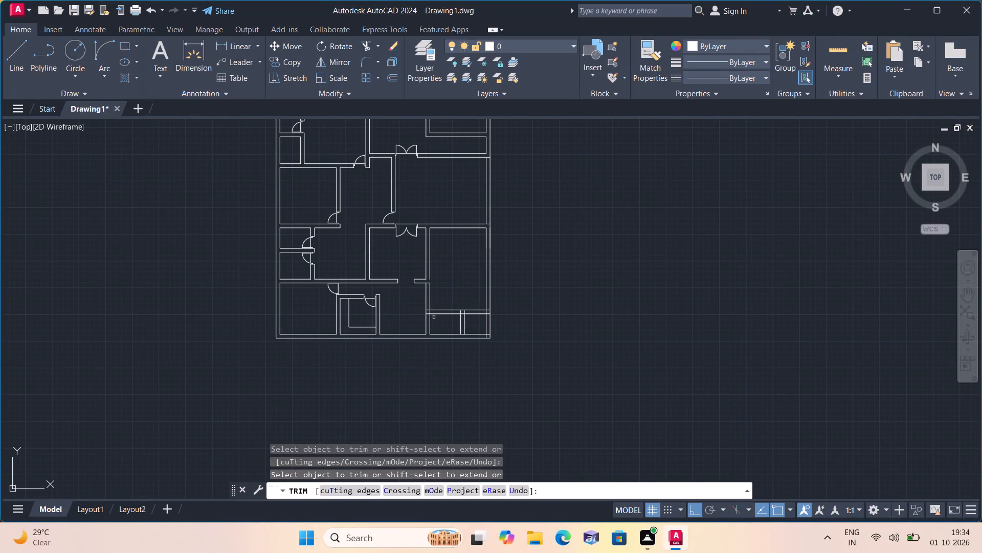
pyautogui.scroll(3, 433, 317)
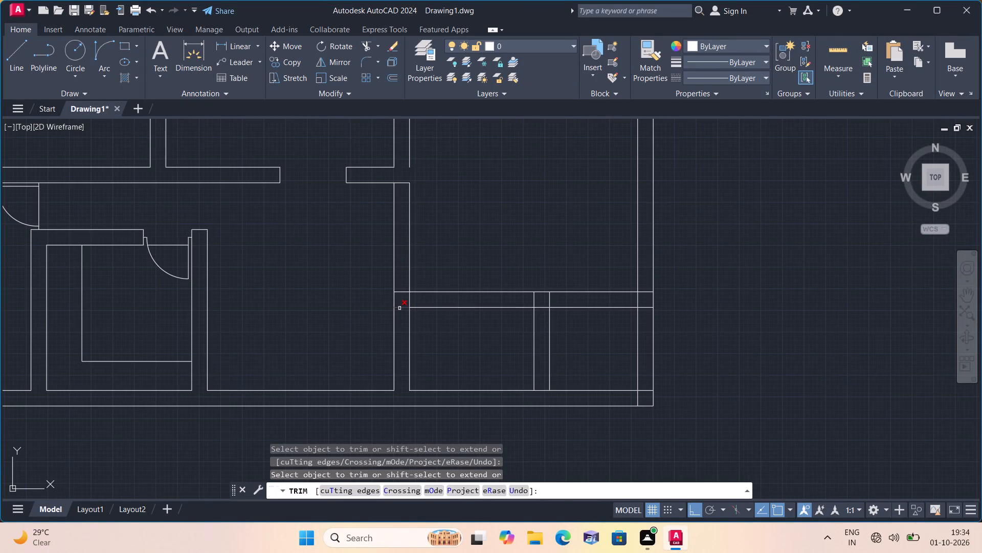
pyautogui.click(400, 308)
pyautogui.click(411, 300)
pyautogui.scroll(-1, 411, 300)
pyautogui.scroll(1, 461, 299)
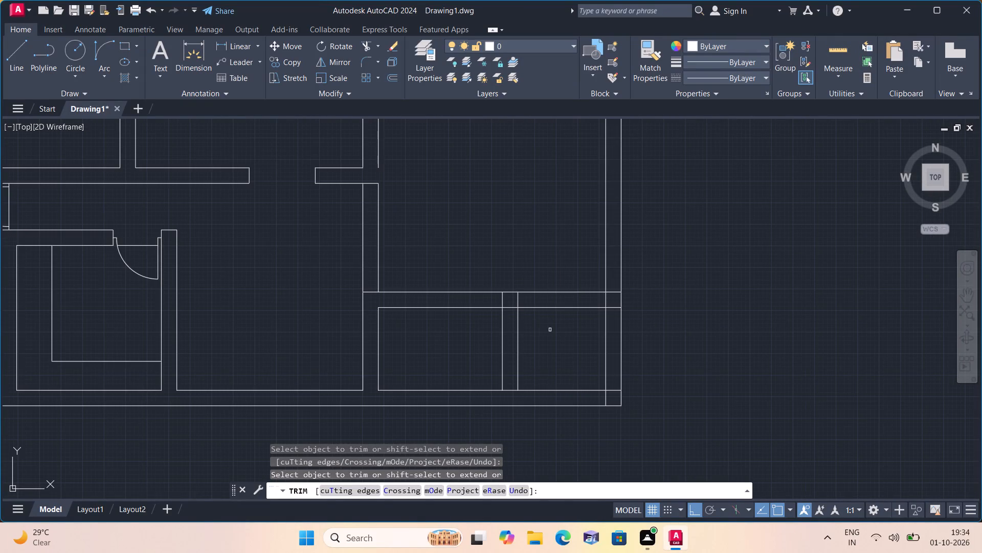
pyautogui.moveTo(548, 330); pyautogui.dragTo(518, 292, button='middle')
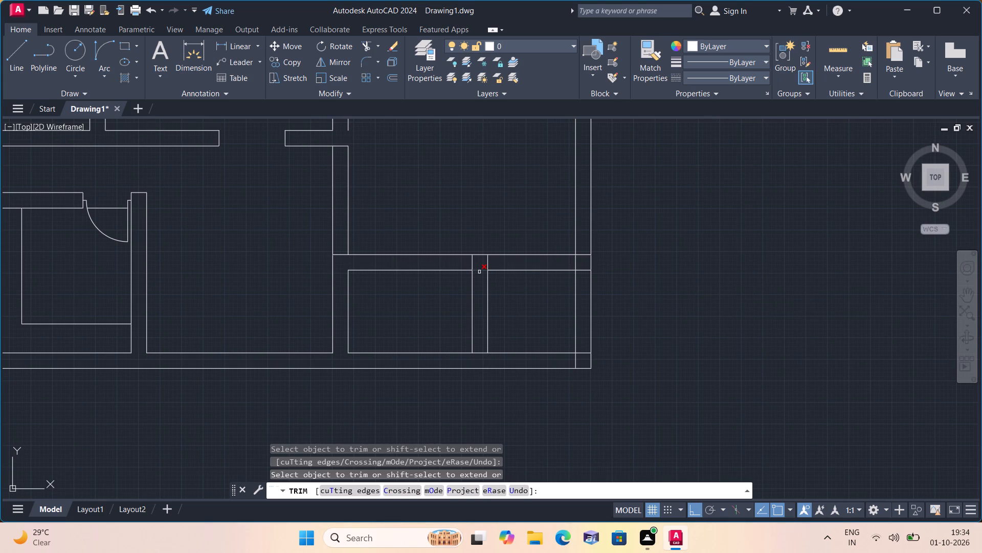
pyautogui.click(479, 271)
pyautogui.click(477, 352)
pyautogui.click(575, 266)
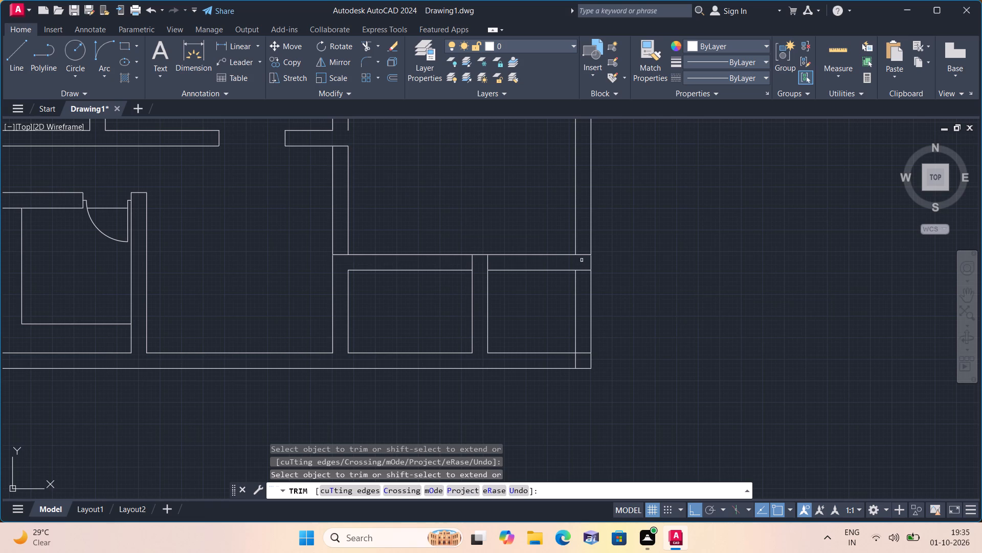
pyautogui.click(580, 255)
# Trim away the inner outer-wall lines along the right and bottom sides of the bottom-right corner space.
pyautogui.scroll(-1, 569, 285)
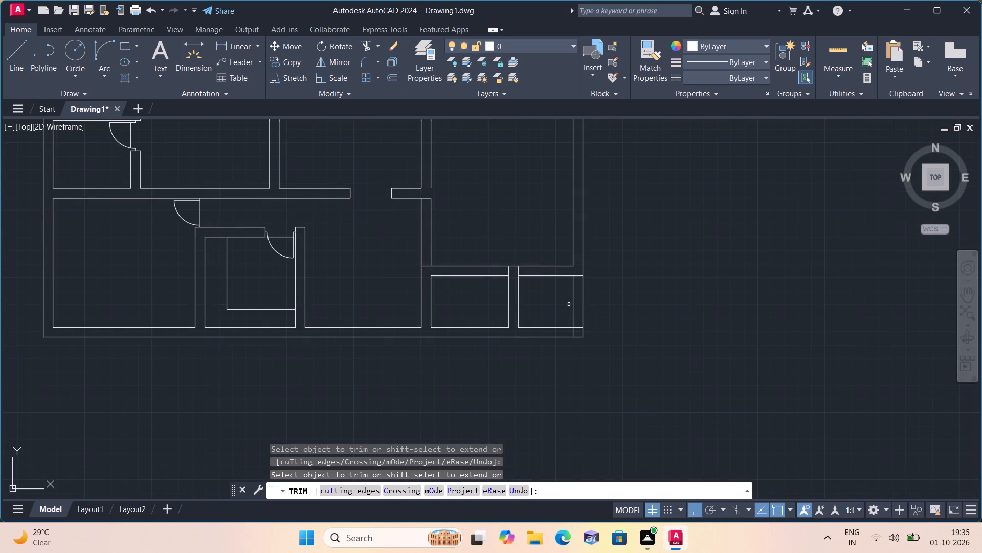
pyautogui.click(572, 304)
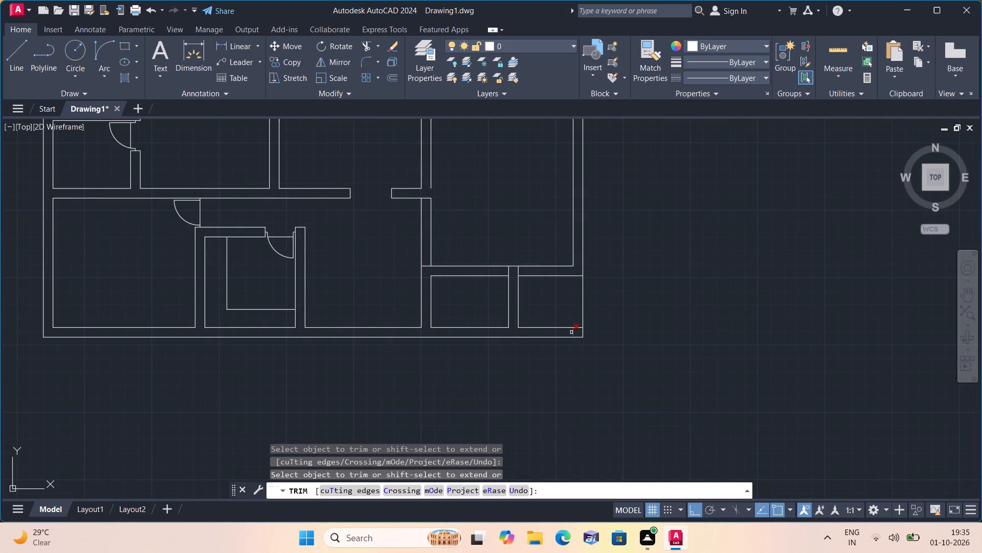
pyautogui.click(571, 332)
pyautogui.click(570, 326)
pyautogui.press('Escape')
# Draw a short vertical line closing the gap in the large right room's left wall face, beside the passage opening.
pyautogui.moveTo(550, 311); pyautogui.dragTo(611, 398, button='middle')
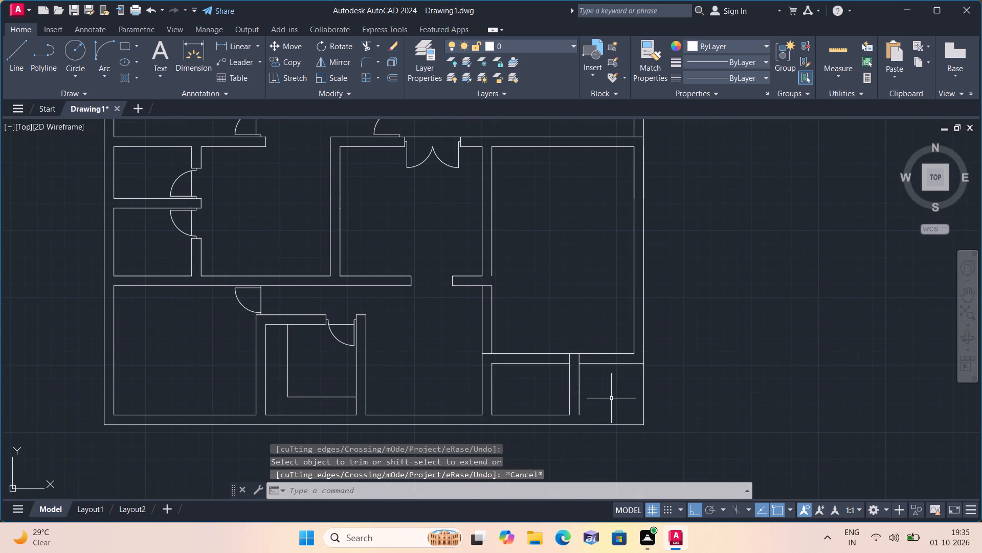
pyautogui.write('l')
pyautogui.press('space')
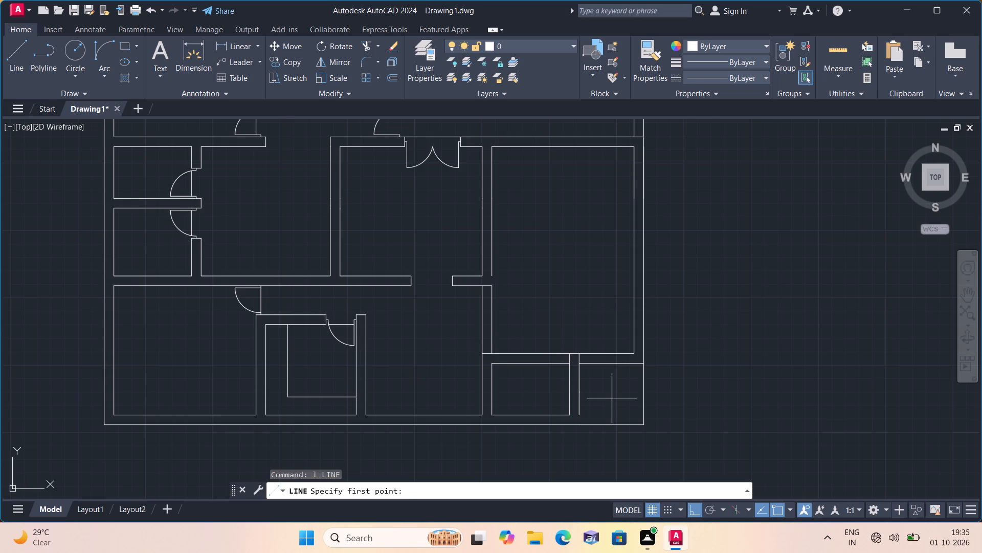
pyautogui.moveTo(599, 390); pyautogui.dragTo(581, 363, button='middle')
pyautogui.scroll(1, 459, 258)
pyautogui.click(480, 246)
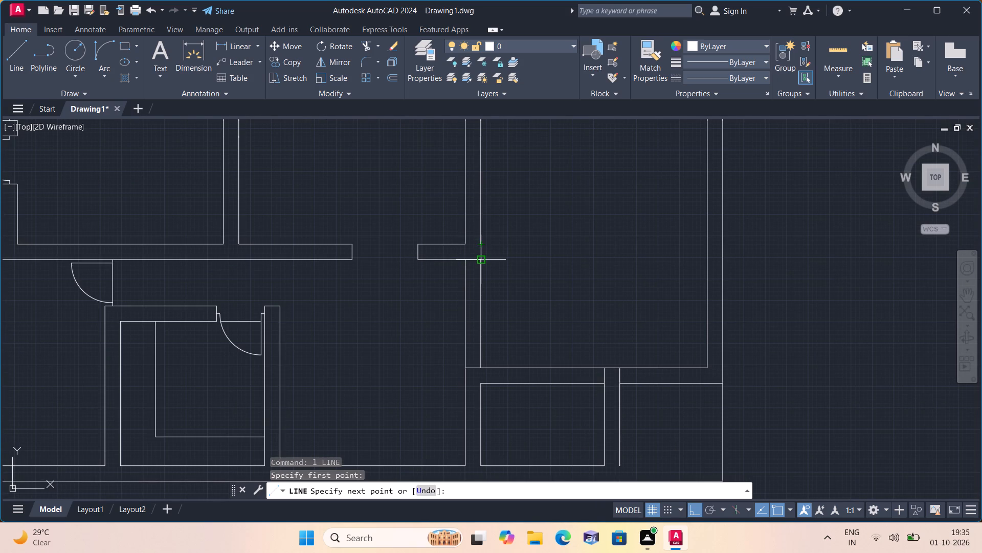
pyautogui.click(479, 261)
pyautogui.press('space')
# Draw a short vertical line extending the partition's right face down to the outer wall's bottom line.
pyautogui.scroll(-1, 488, 270)
pyautogui.moveTo(523, 278); pyautogui.dragTo(507, 236, button='middle')
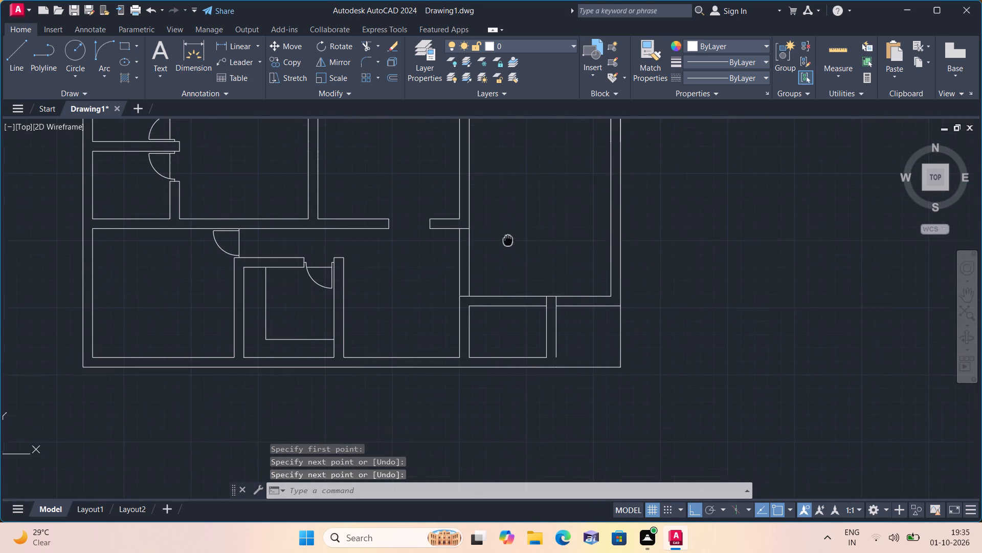
pyautogui.moveTo(507, 236); pyautogui.dragTo(506, 228, button='middle')
pyautogui.scroll(1, 520, 356)
pyautogui.press('space')
pyautogui.click(574, 335)
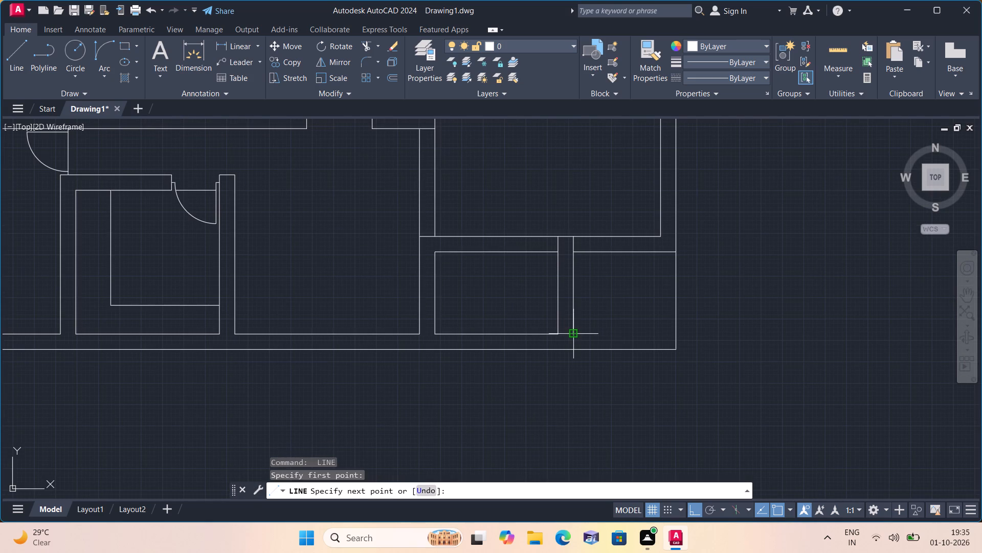
pyautogui.click(573, 347)
pyautogui.press('space')
pyautogui.moveTo(563, 307); pyautogui.dragTo(555, 352, button='middle')
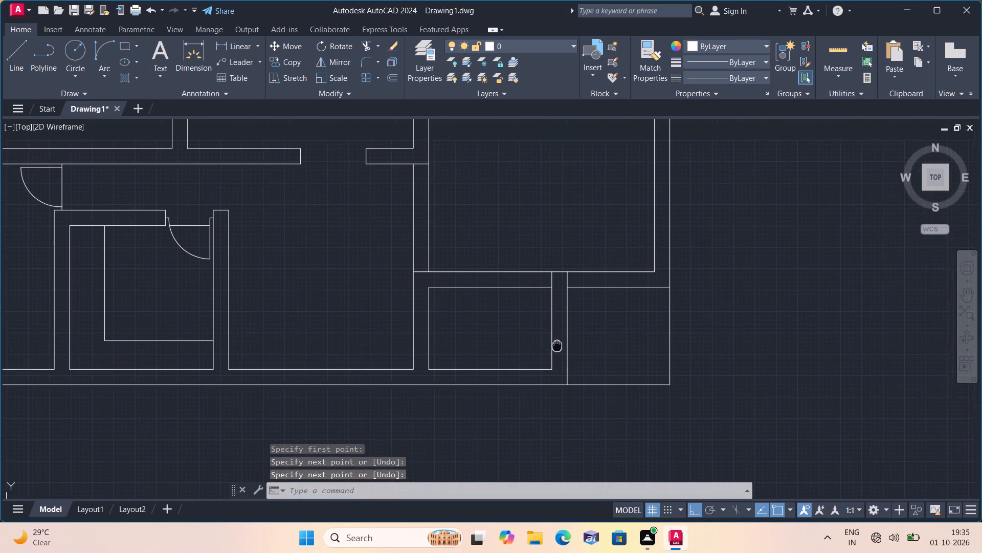
# Draw a short horizontal line across the large right room's left wall, level with the top of the lower horizontal wall.
pyautogui.moveTo(555, 352); pyautogui.dragTo(553, 359, button='middle')
pyautogui.moveTo(587, 333); pyautogui.dragTo(585, 333, button='middle')
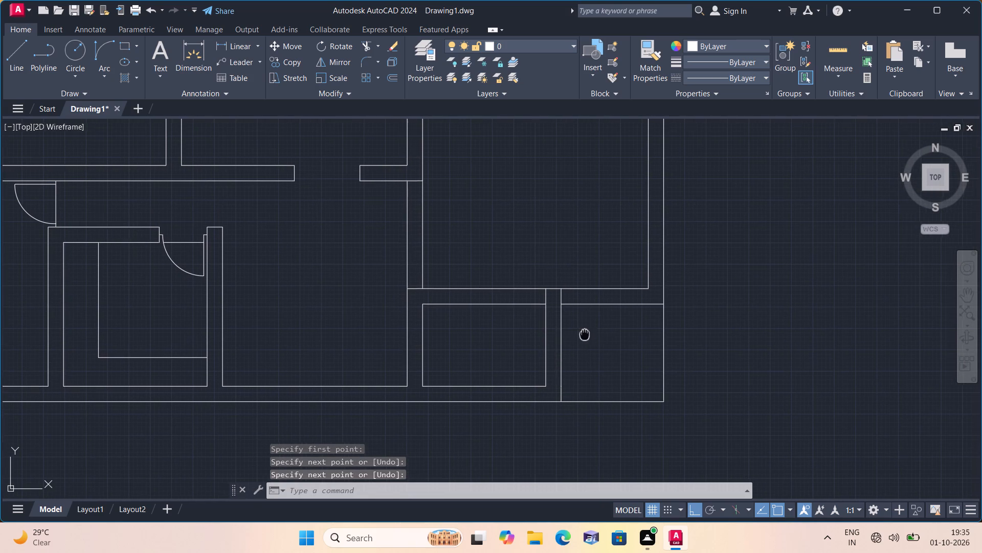
pyautogui.moveTo(585, 333); pyautogui.dragTo(600, 376, button='middle')
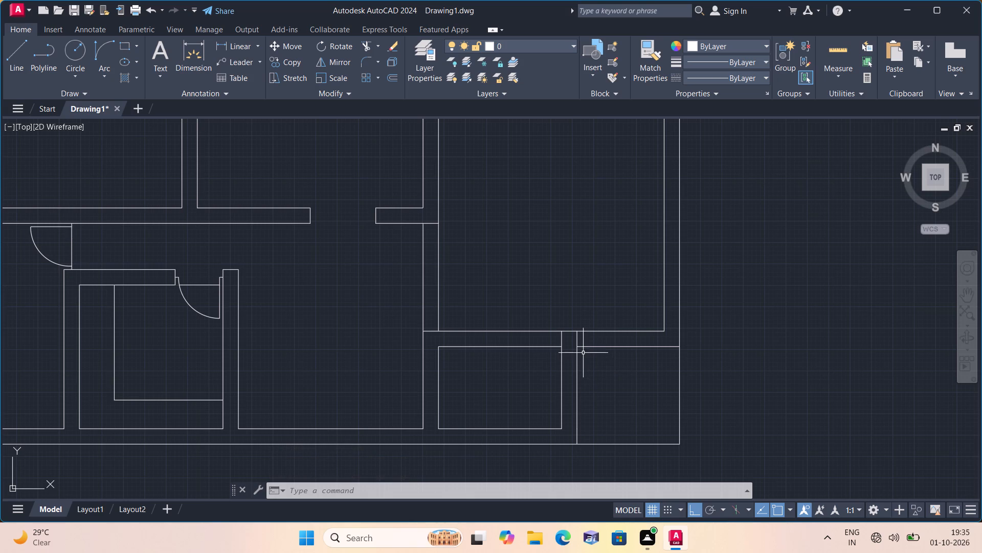
pyautogui.press('Escape')
pyautogui.scroll(-1, 555, 268)
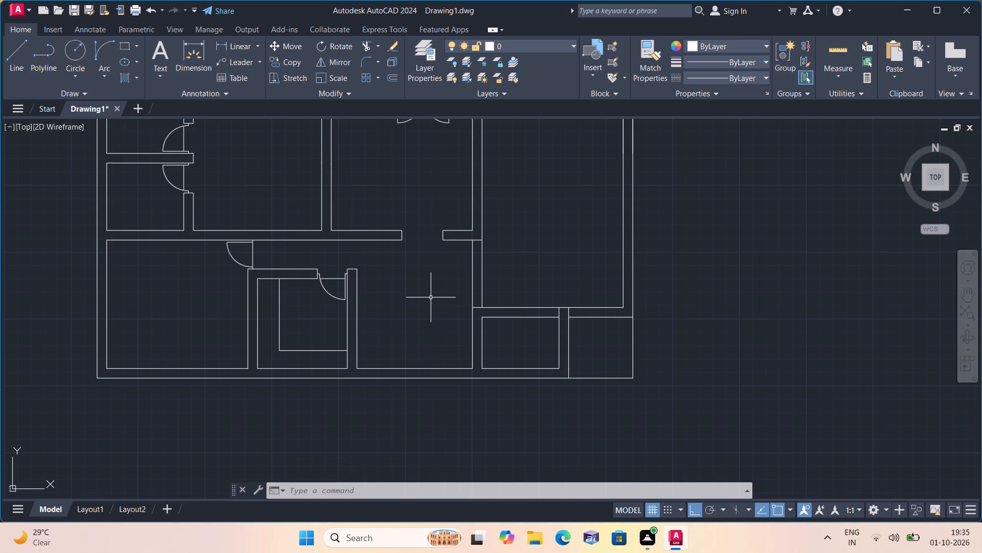
pyautogui.scroll(1, 431, 297)
pyautogui.moveTo(482, 301); pyautogui.dragTo(476, 325, button='middle')
pyautogui.press('l')
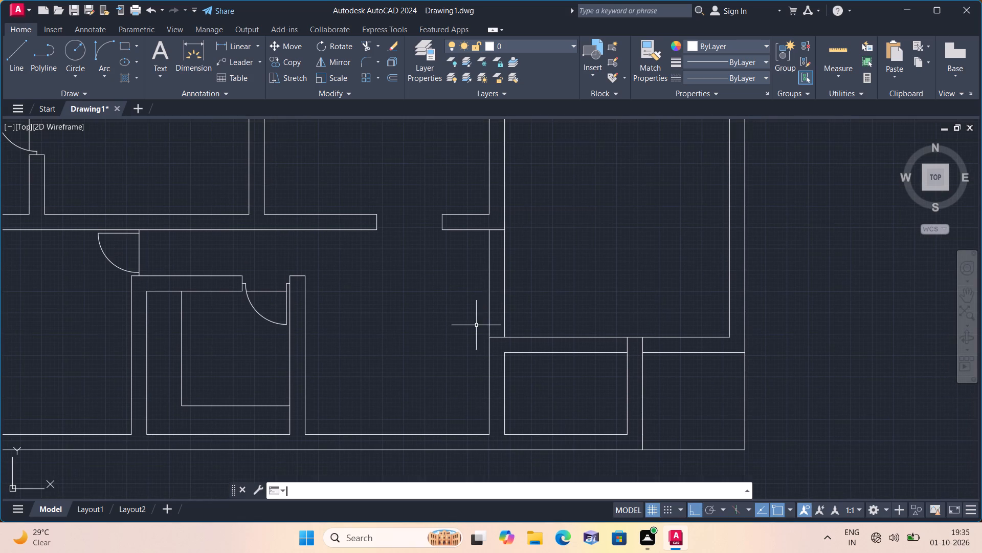
pyautogui.press('space')
pyautogui.scroll(2, 486, 336)
pyautogui.click(488, 340)
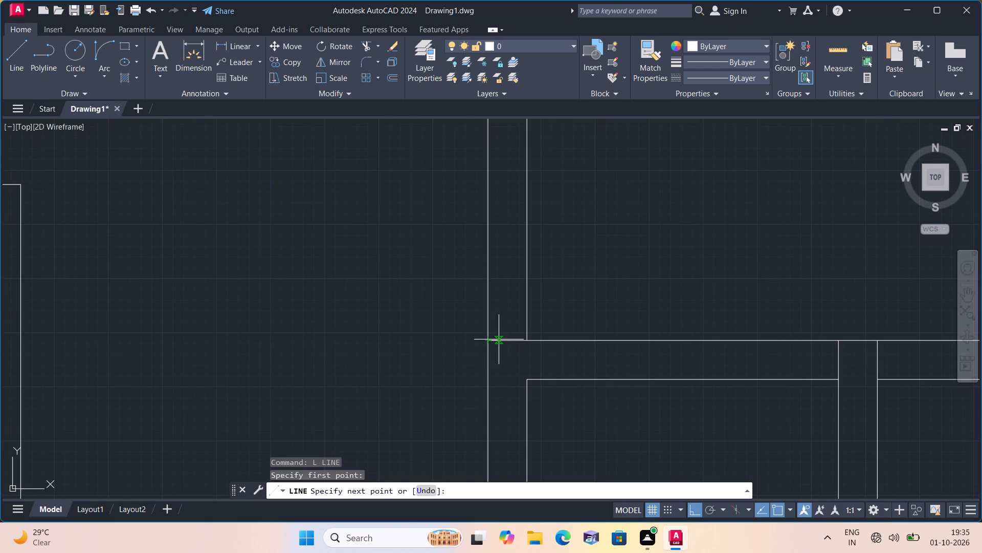
pyautogui.click(523, 340)
pyautogui.press('space')
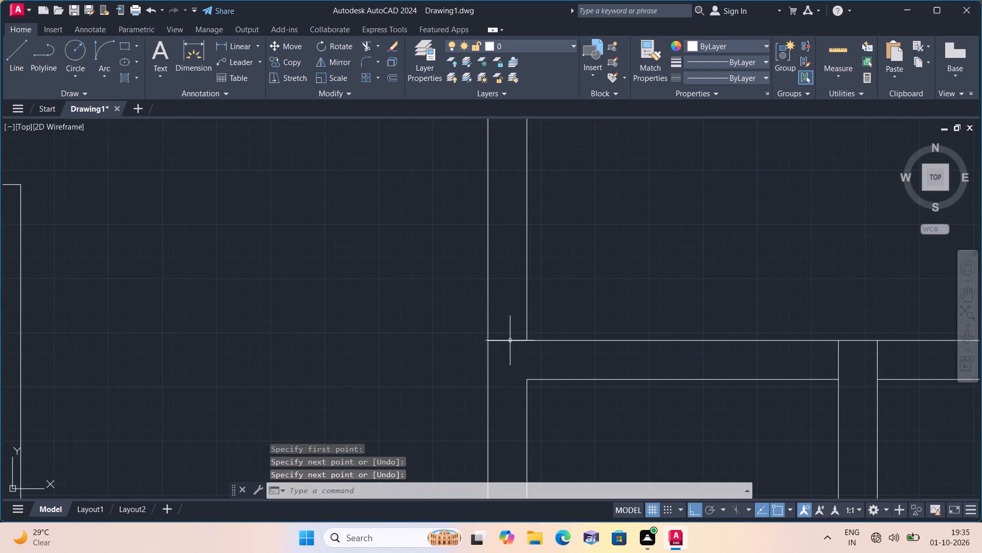
# Draw connected 2", 2' and 2" segments upward from that line's midpoint, ending with a horizontal segment to the wall's right face.
pyautogui.press('space')
pyautogui.click(510, 338)
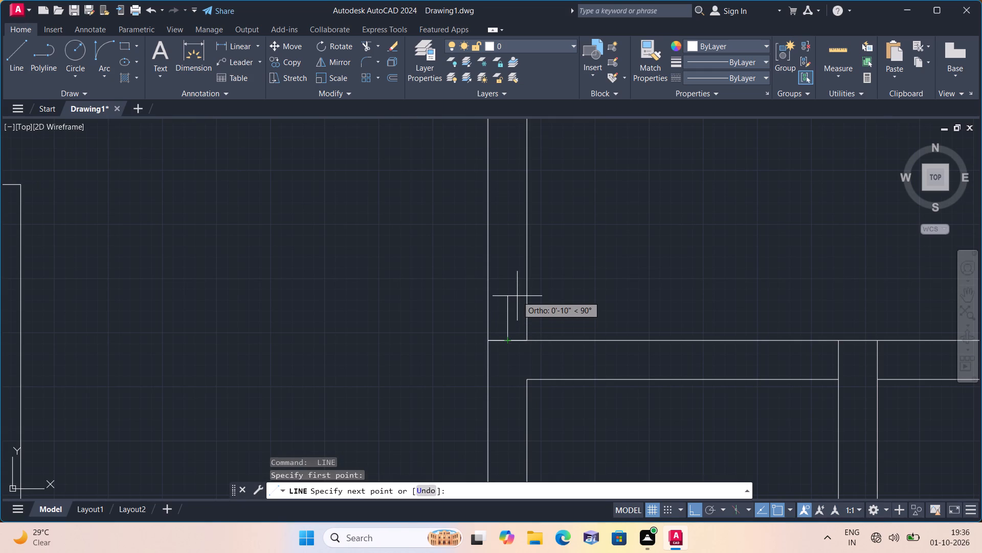
pyautogui.press('2')
pyautogui.hotkey('shift', '"')
pyautogui.press('space')
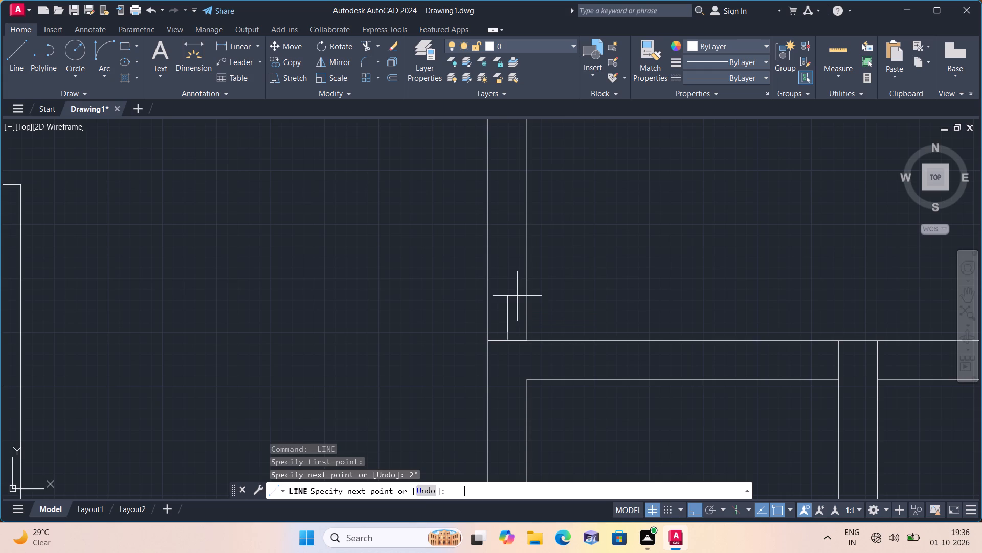
pyautogui.moveTo(507, 204); pyautogui.dragTo(504, 303, button='middle')
pyautogui.scroll(-2, 504, 303)
pyautogui.scroll(1, 509, 266)
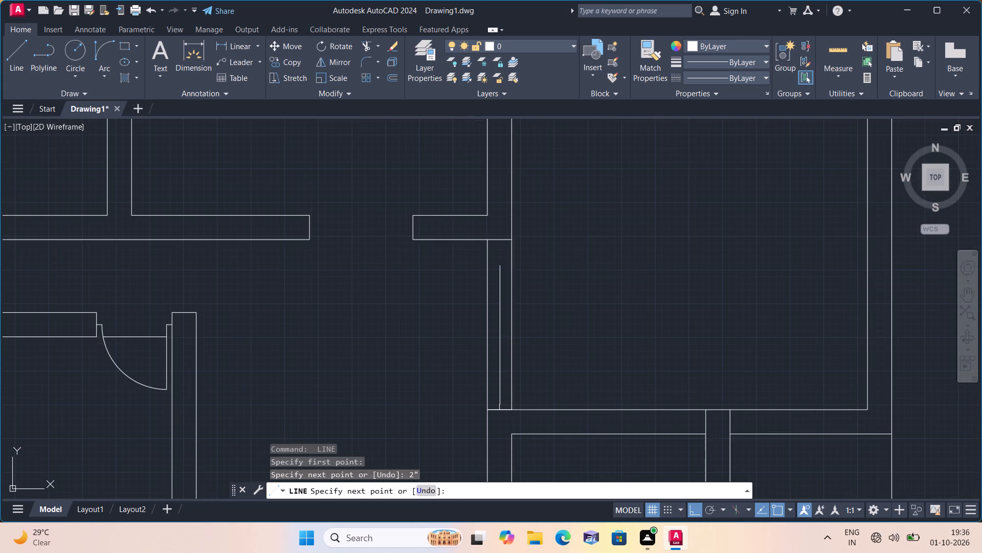
pyautogui.write("2'")
pyautogui.press('space')
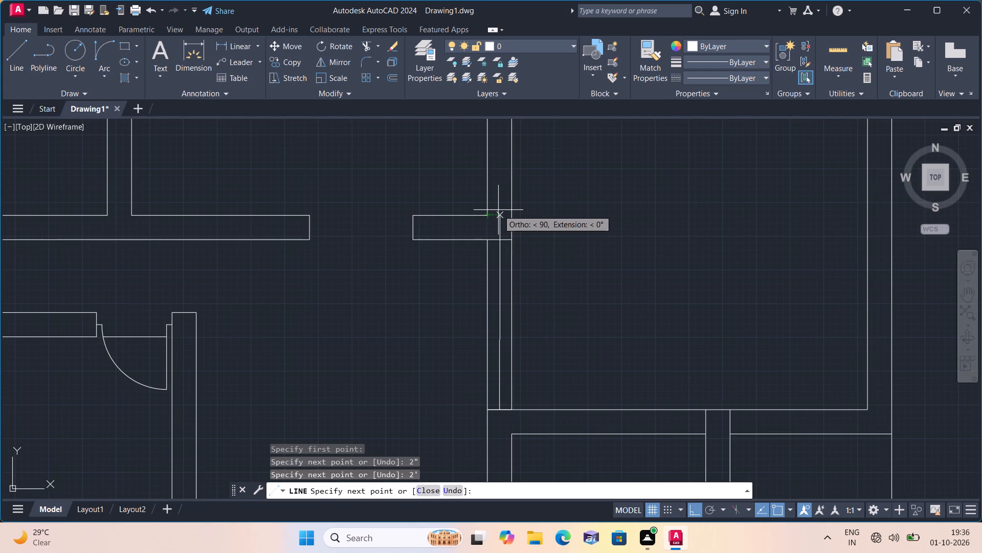
pyautogui.write('2"')
pyautogui.press('space')
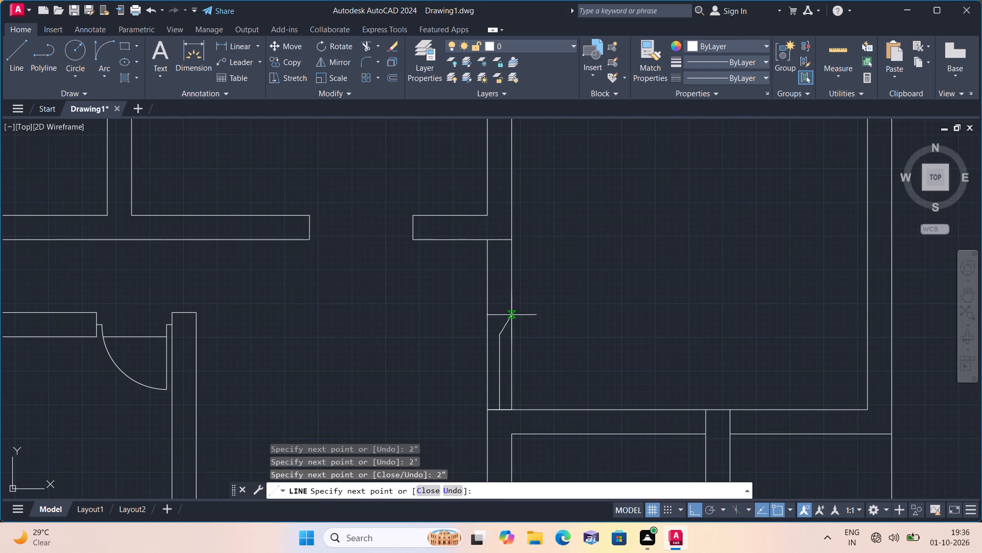
pyautogui.click(508, 335)
pyautogui.press('space')
# Draw a short horizontal line from the top of the centre segments to the wall's left face, completing the upper jamb.
pyautogui.scroll(2, 505, 341)
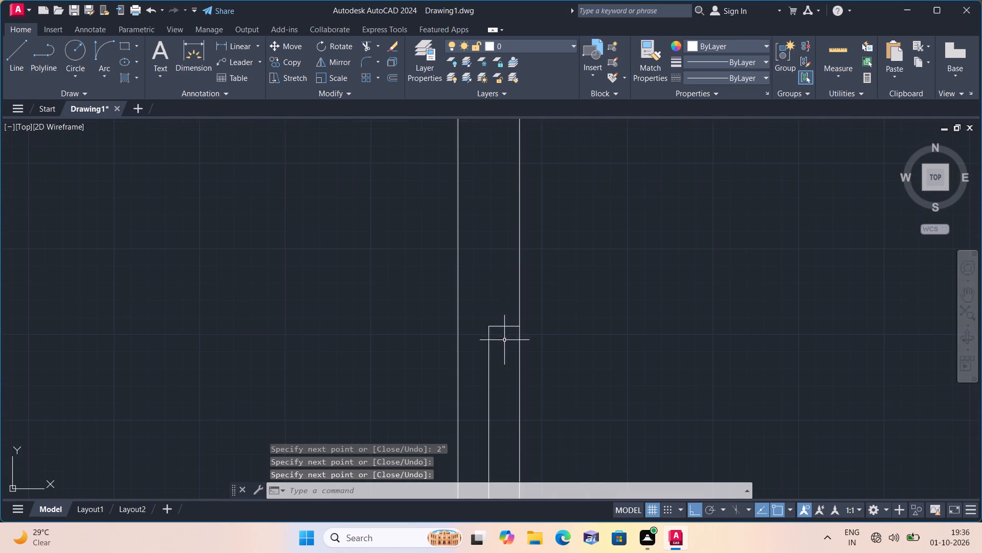
pyautogui.press('space')
pyautogui.click(487, 324)
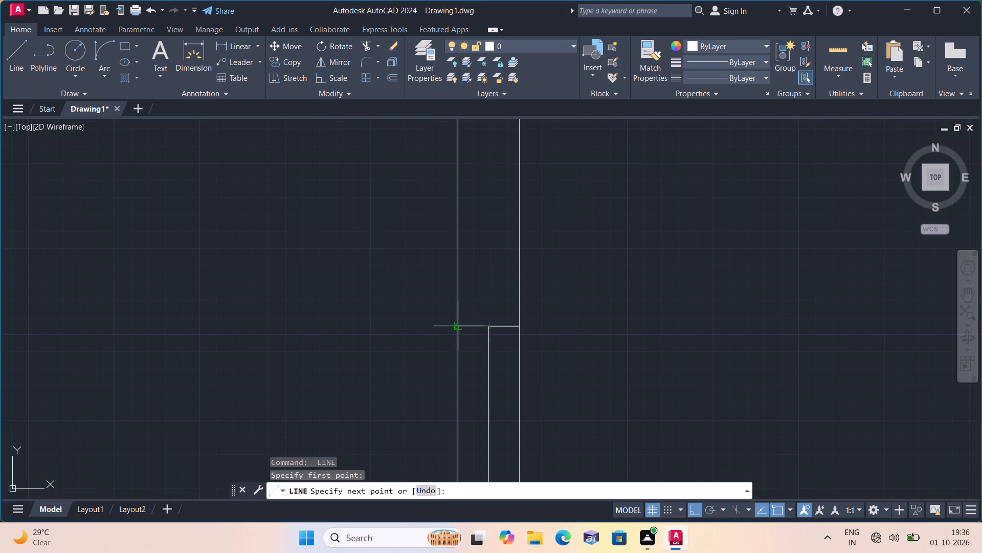
pyautogui.click(461, 329)
pyautogui.press('space')
# Erase the 2' centre segment and the short line across the lower jamb, keeping the two 2" stubs.
pyautogui.scroll(-1, 461, 328)
pyautogui.scroll(-1, 495, 355)
pyautogui.moveTo(494, 354); pyautogui.dragTo(485, 315, button='middle')
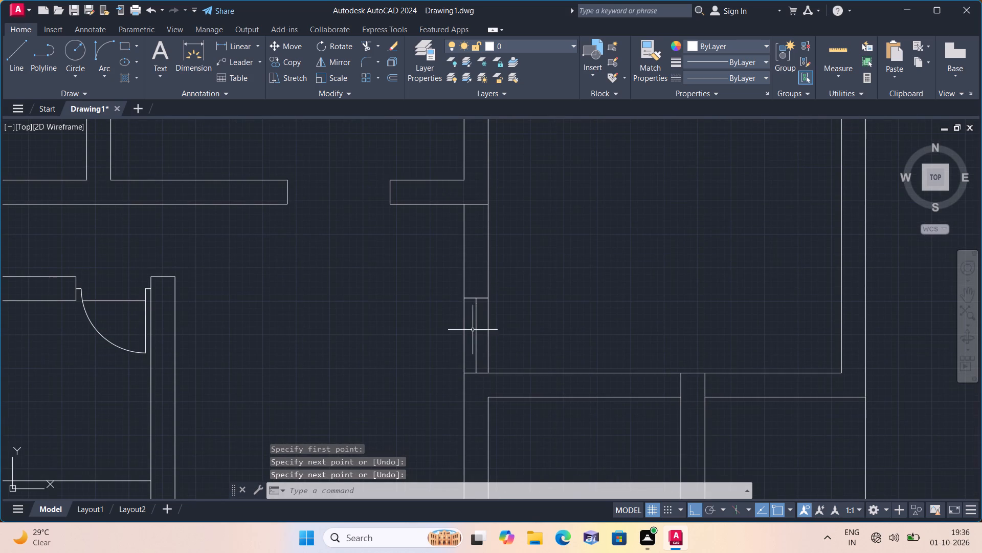
pyautogui.click(476, 333)
pyautogui.scroll(3, 477, 369)
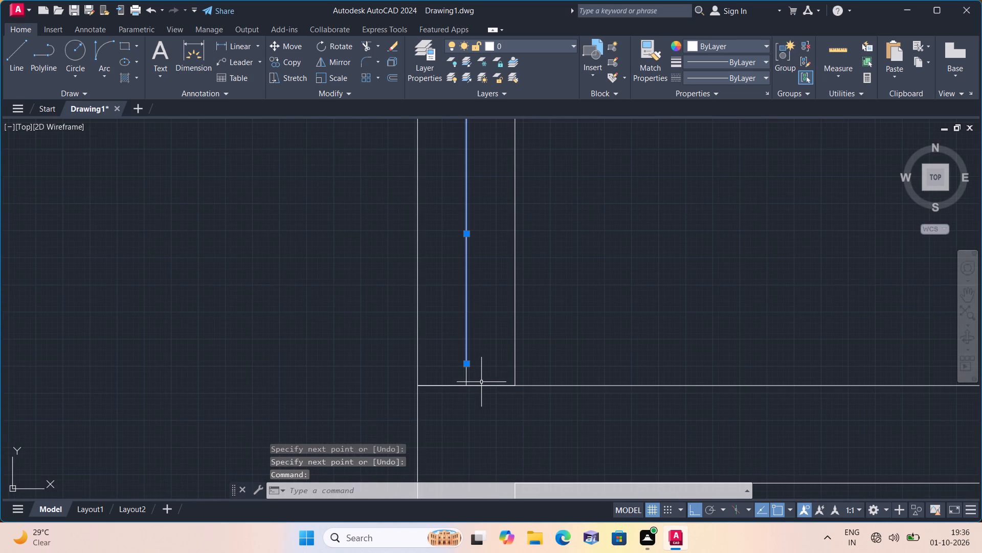
pyautogui.click(482, 384)
pyautogui.press('Delete')
# Draw a 2' horizontal door leaf from the lower jamb stub's end into the large right room.
pyautogui.scroll(-2, 482, 384)
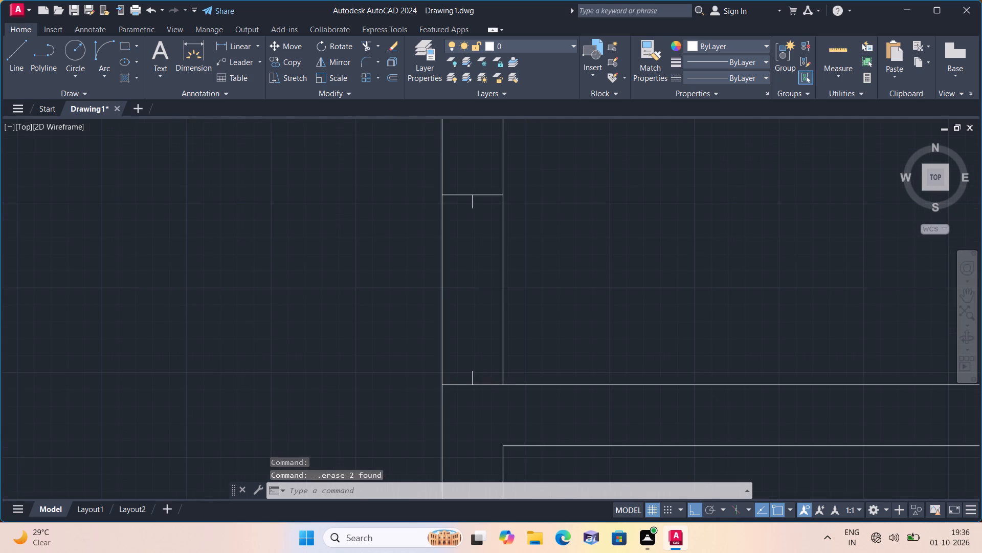
pyautogui.scroll(-2, 482, 384)
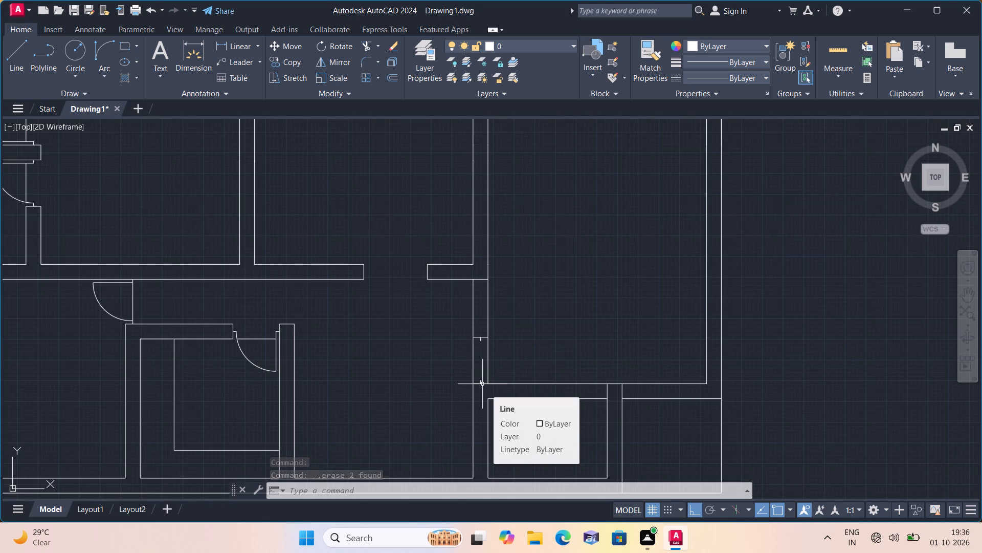
pyautogui.scroll(2, 482, 384)
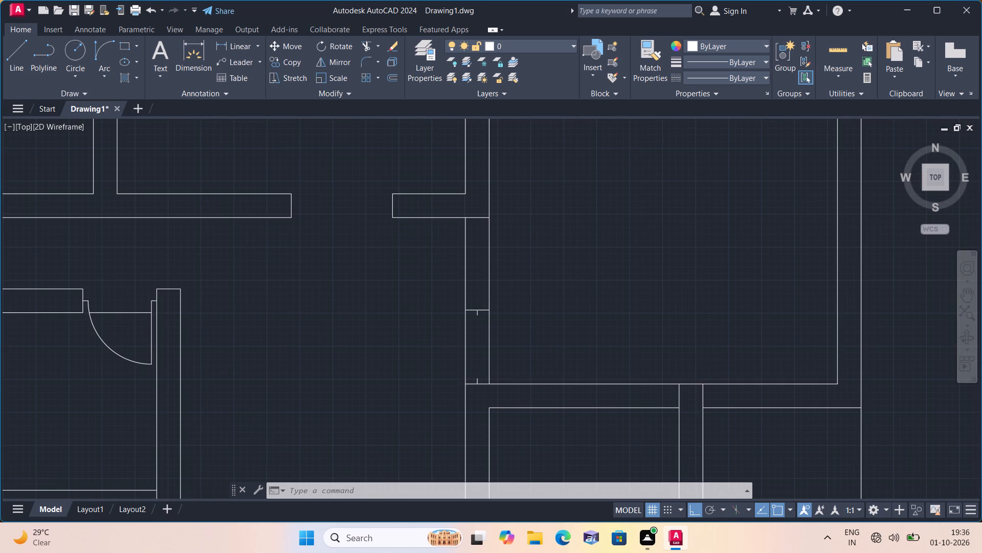
pyautogui.press('l')
pyautogui.press('space')
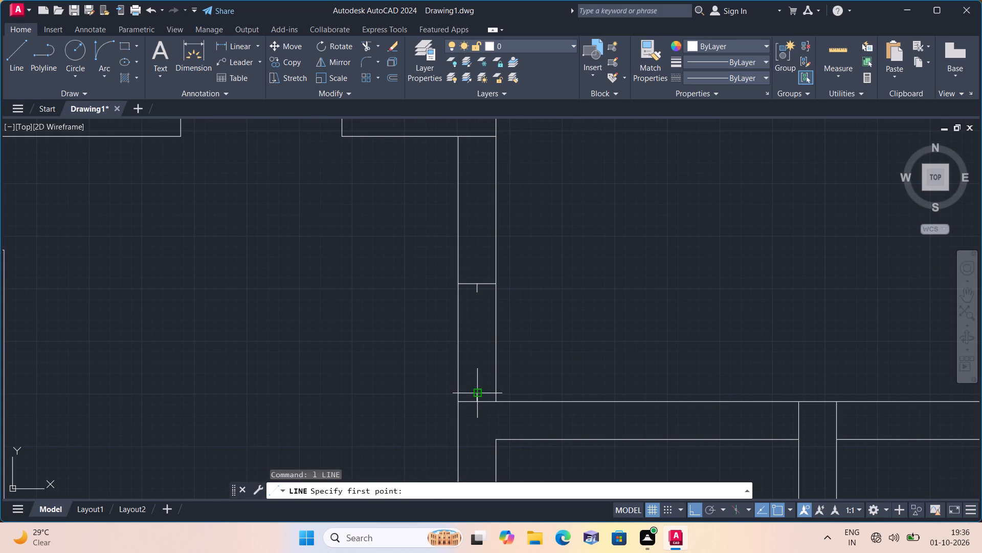
pyautogui.click(478, 391)
pyautogui.write("2'")
pyautogui.press('space')
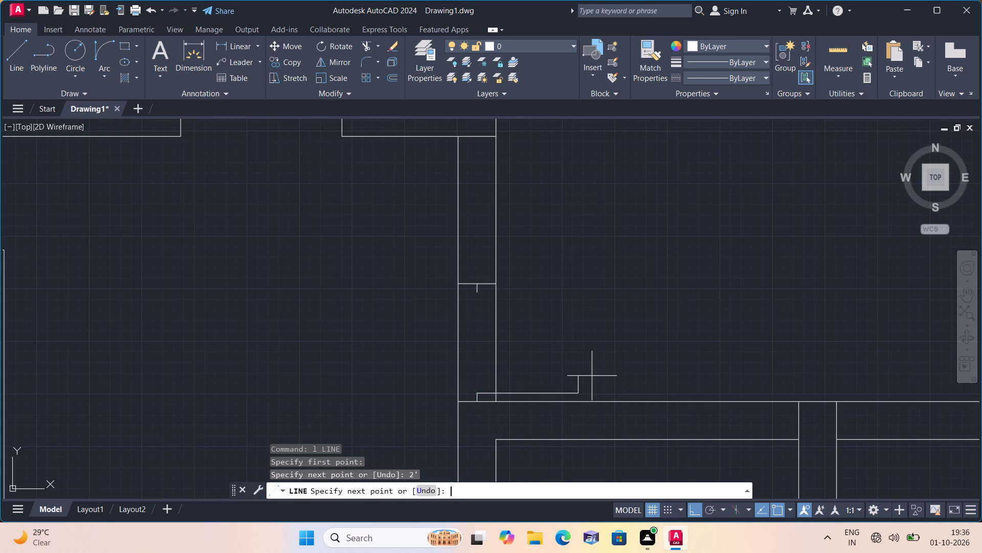
pyautogui.press('Escape')
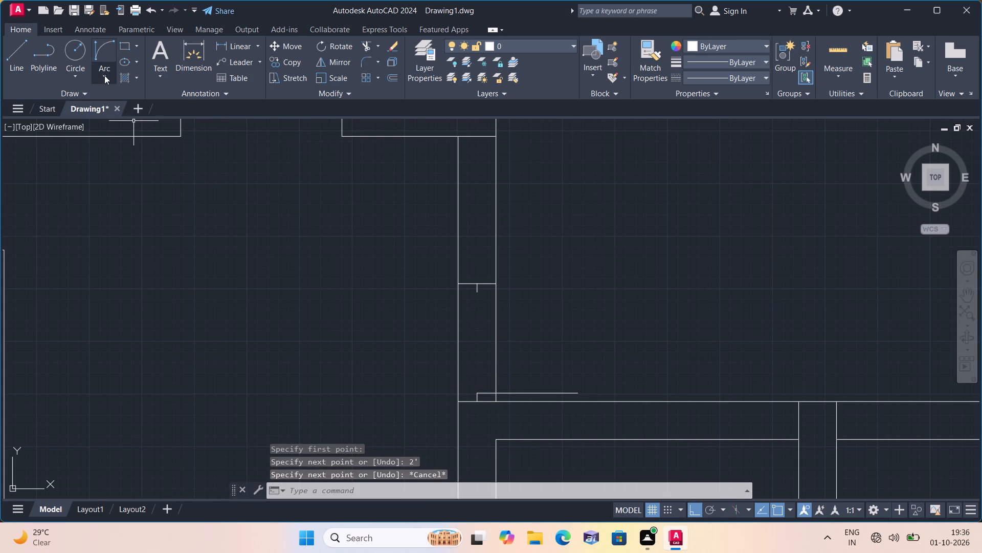
# Draw the door's swing arc from the leaf's free end to the upper jamb stub with a start, end, direction arc.
pyautogui.click(103, 76)
pyautogui.click(156, 235)
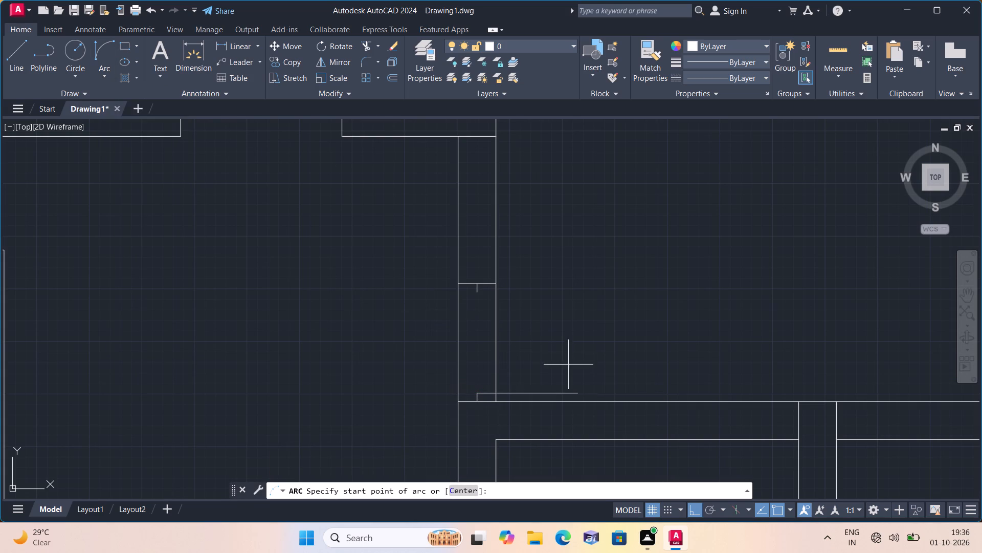
pyautogui.click(579, 389)
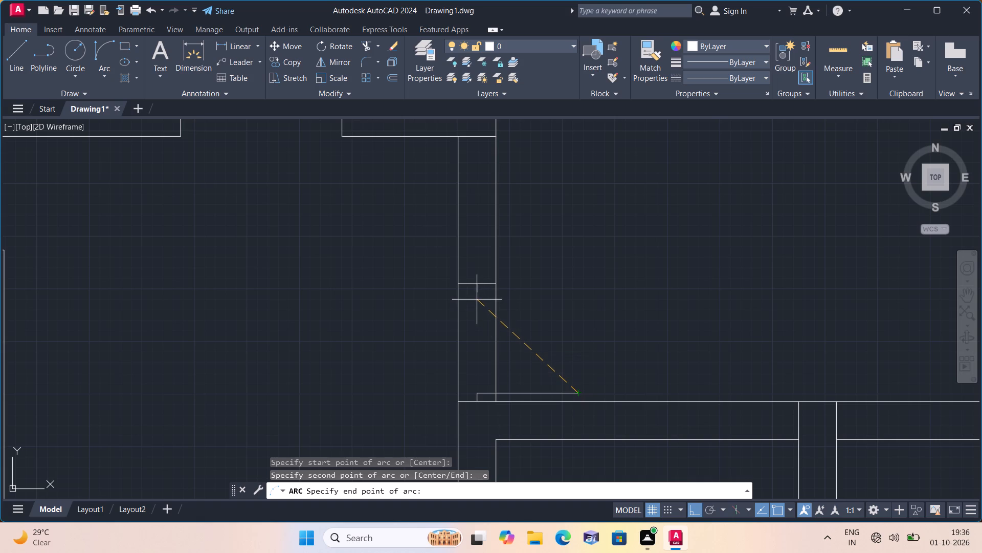
pyautogui.click(479, 294)
pyautogui.click(576, 286)
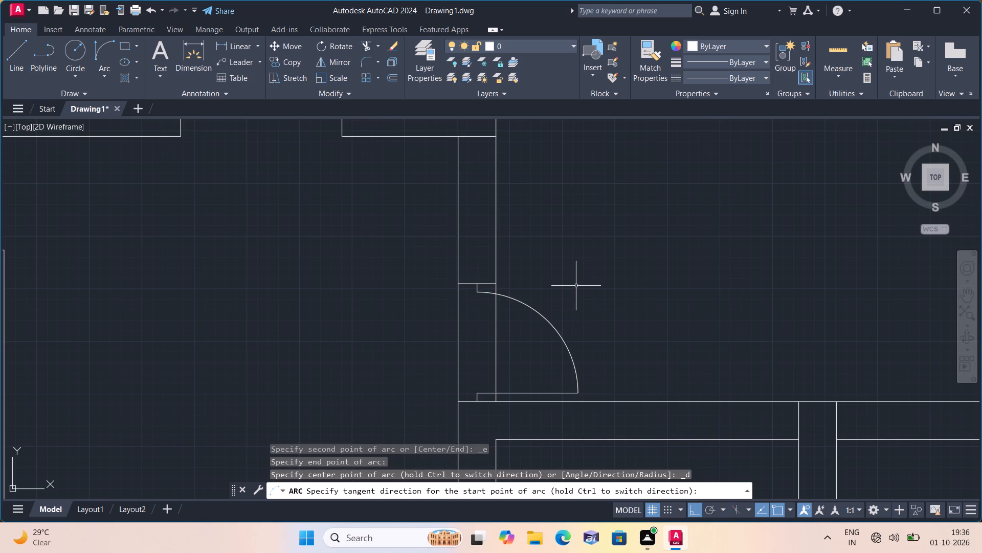
# Trim the line across the wall junction by the passage, the opening's left wall face, and the right-face pieces beside both door stubs.
pyautogui.scroll(-2, 570, 286)
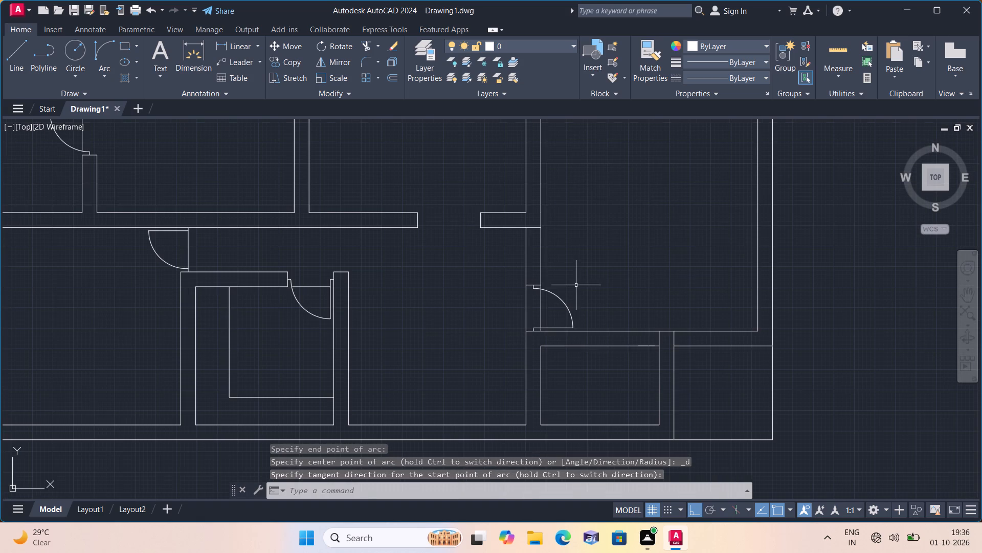
pyautogui.write('trim')
pyautogui.press('space')
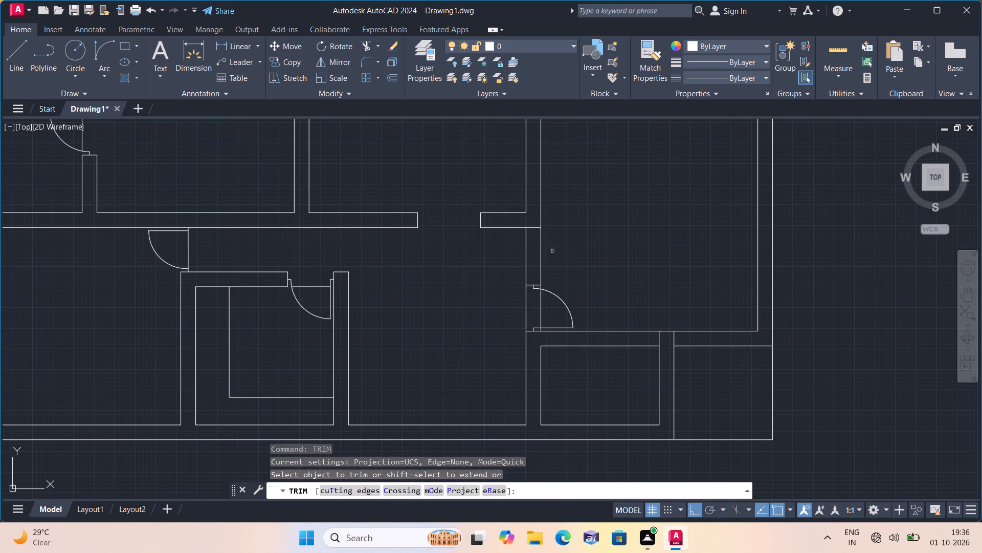
pyautogui.click(529, 229)
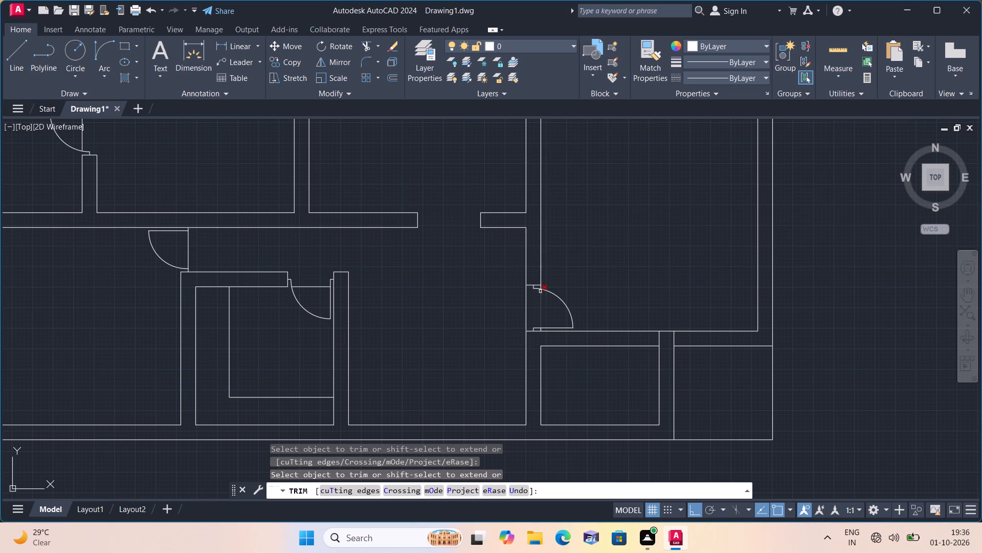
pyautogui.click(527, 303)
pyautogui.scroll(3, 541, 291)
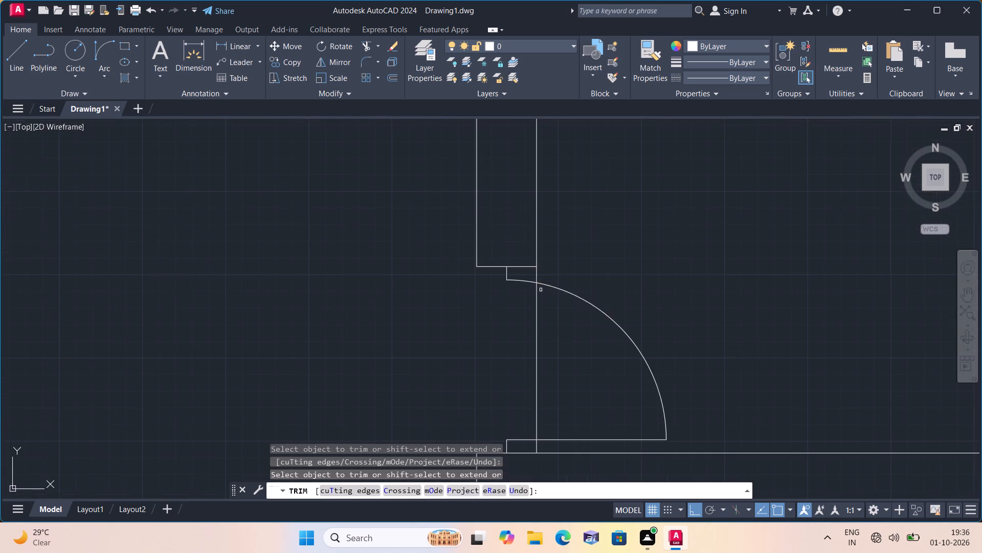
pyautogui.click(535, 279)
pyautogui.scroll(-1, 537, 314)
pyautogui.scroll(1, 532, 397)
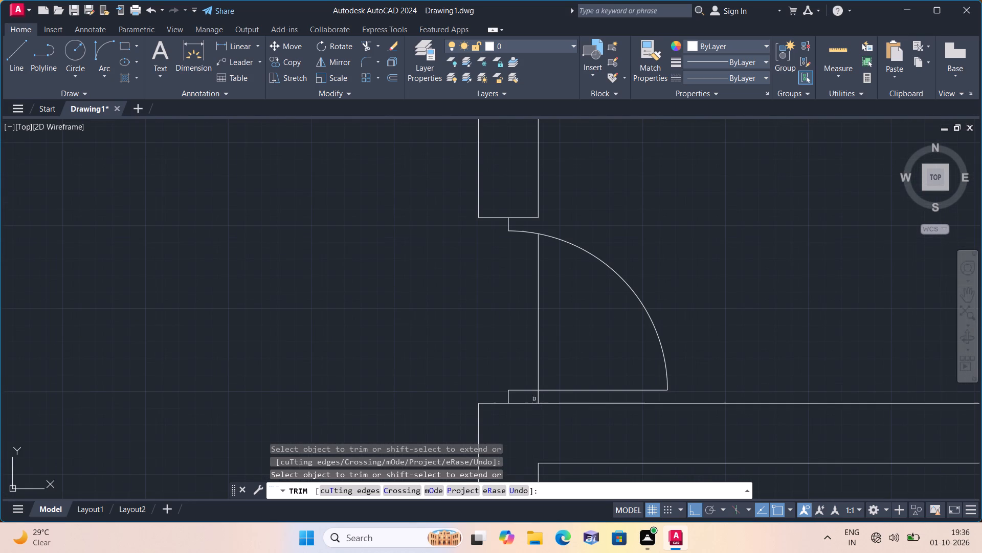
pyautogui.click(540, 396)
pyautogui.scroll(-1, 539, 392)
pyautogui.scroll(-1, 590, 323)
pyautogui.press('Escape')
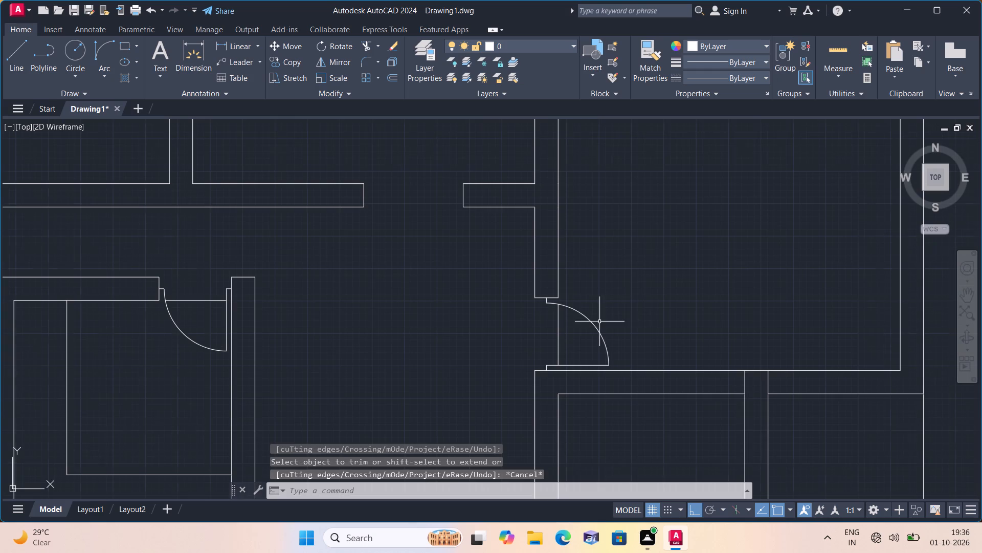
# Draw a short line across the horizontal wall below the large right room, along the left face of the small rooms' partition.
pyautogui.moveTo(627, 320); pyautogui.dragTo(581, 232, button='middle')
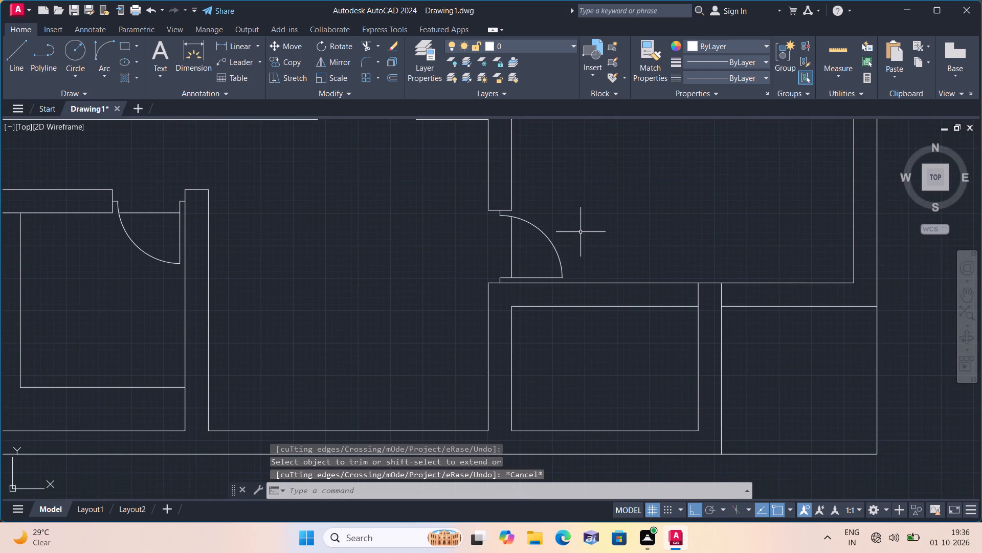
pyautogui.moveTo(581, 370); pyautogui.dragTo(553, 337, button='middle')
pyautogui.moveTo(585, 321); pyautogui.dragTo(571, 339, button='middle')
pyautogui.scroll(-1, 585, 321)
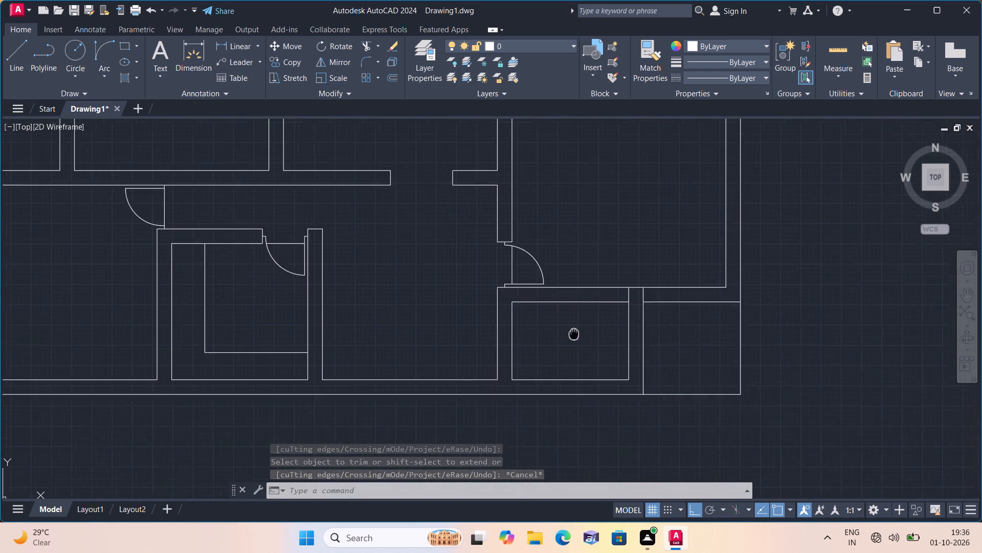
pyautogui.moveTo(571, 339); pyautogui.dragTo(557, 370, button='middle')
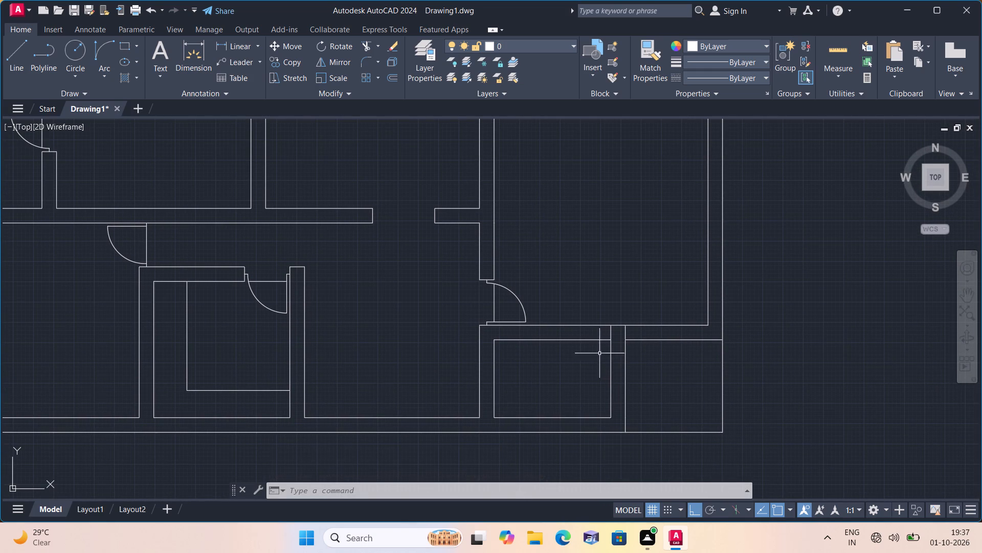
pyautogui.press('l')
pyautogui.press('space')
pyautogui.scroll(2, 609, 346)
pyautogui.click(609, 299)
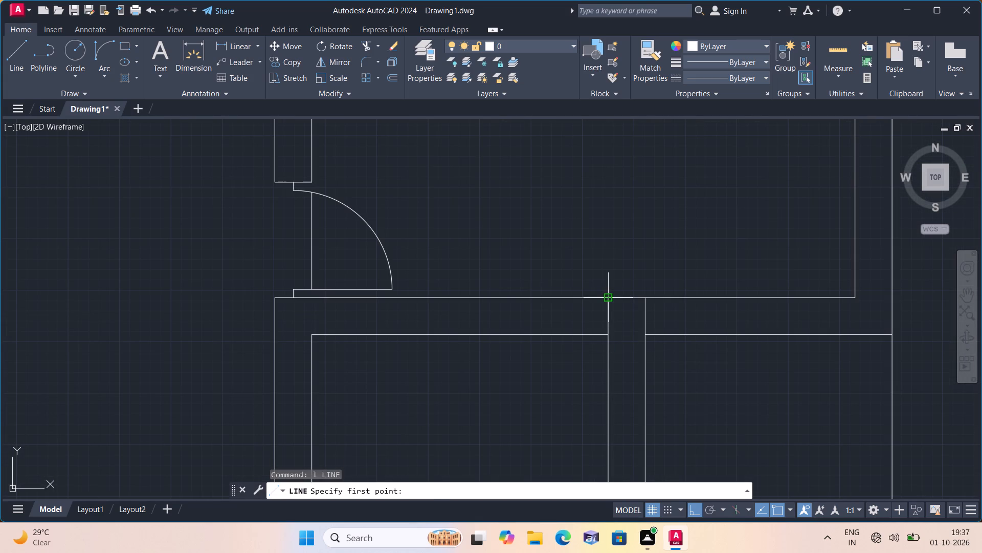
pyautogui.click(606, 334)
pyautogui.press('space')
# Draw consecutive 2", 2' and 2" segments leftward inside the wall from the short cross line's midpoint.
pyautogui.press('space')
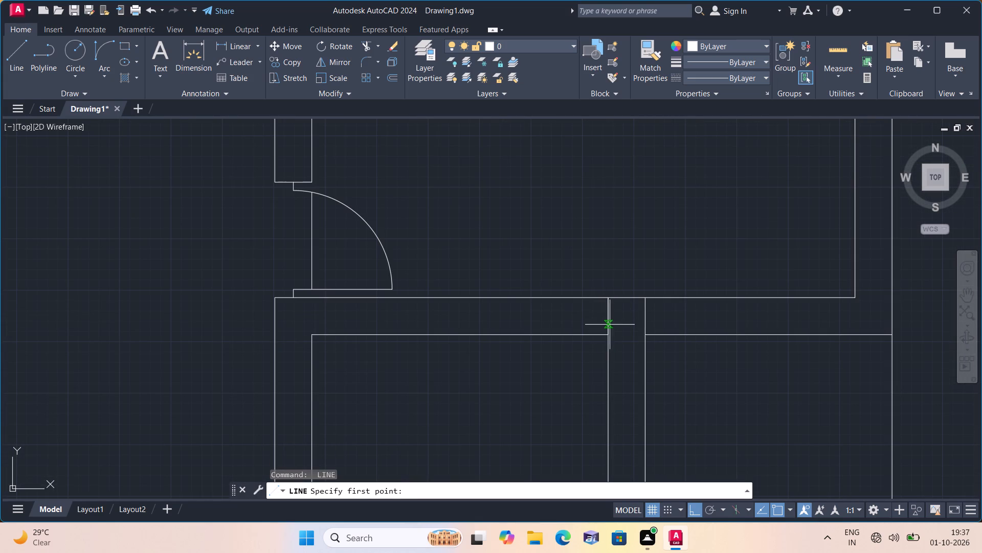
pyautogui.click(609, 317)
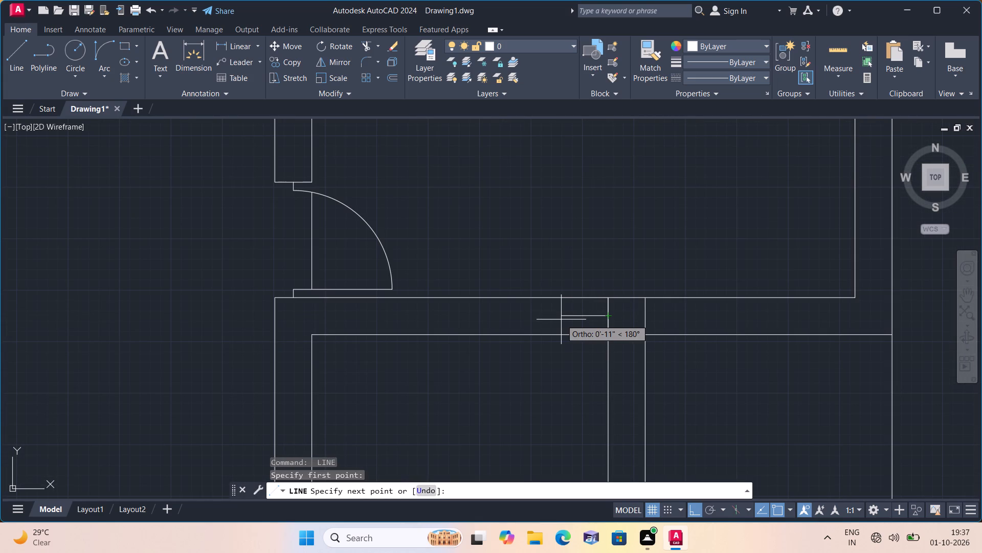
pyautogui.press('2')
pyautogui.write('"')
pyautogui.press('space')
pyautogui.write("2'")
pyautogui.press('space')
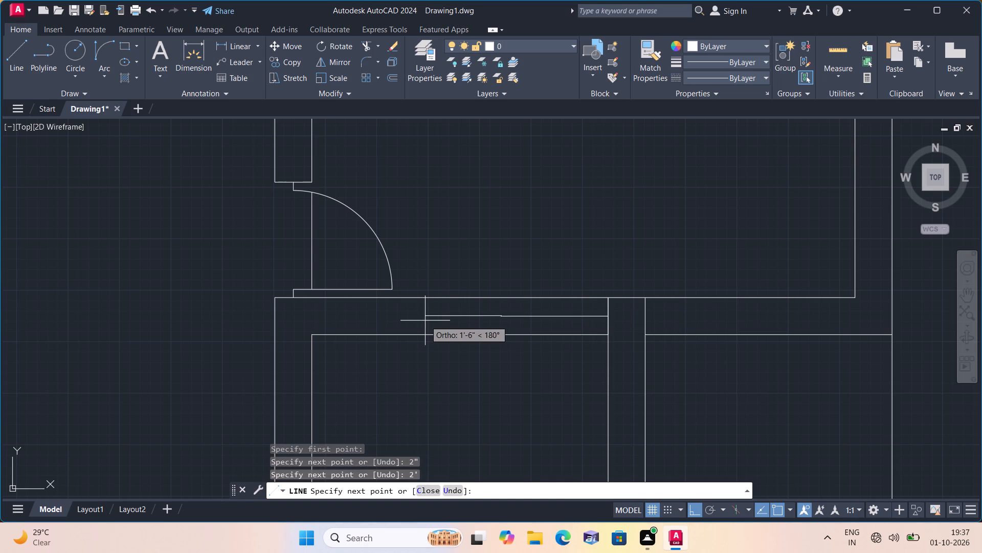
pyautogui.write('2"')
pyautogui.press('space')
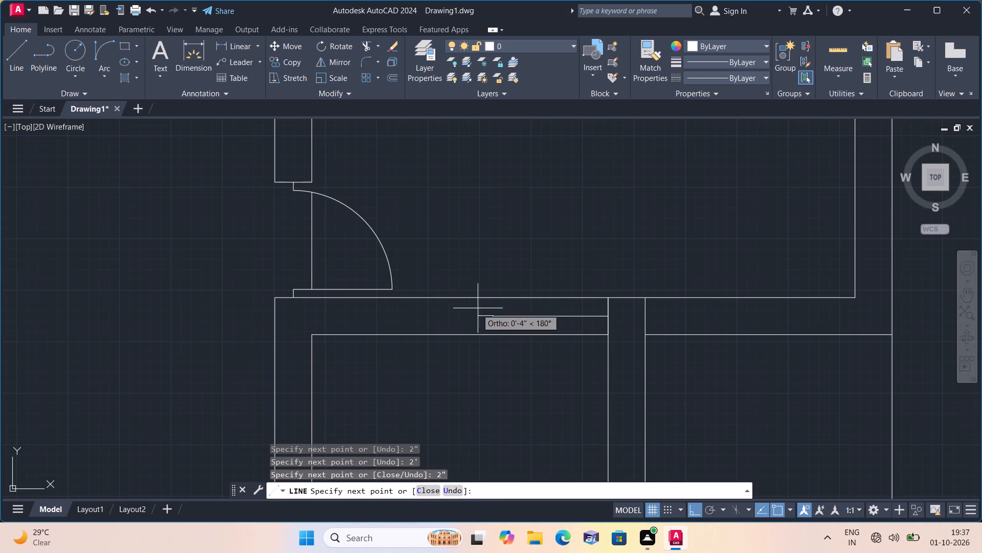
# Draw the opening's far jamb across the full wall thickness at the end of the last 2" segment.
pyautogui.click(493, 299)
pyautogui.press('space')
pyautogui.press('space')
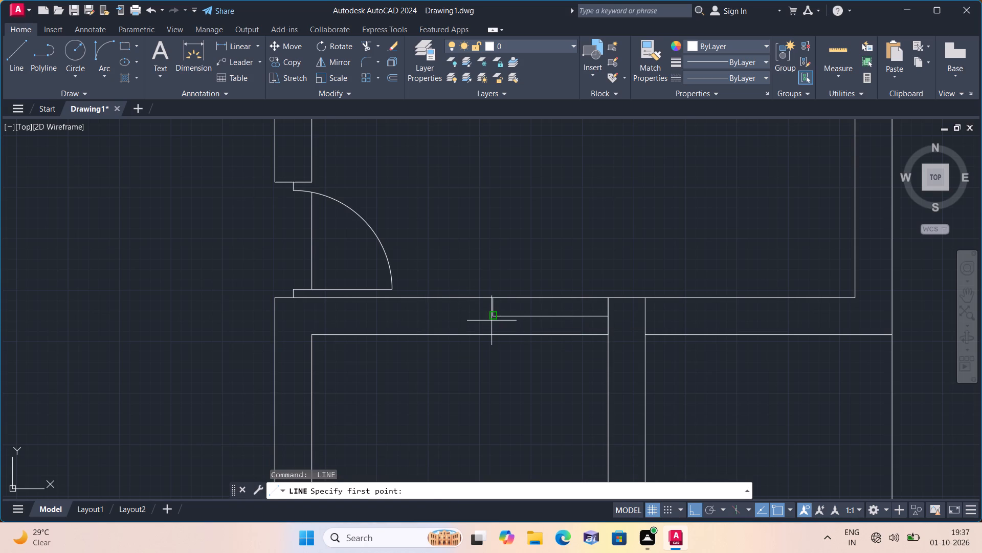
pyautogui.click(492, 318)
pyautogui.click(493, 334)
pyautogui.press('space')
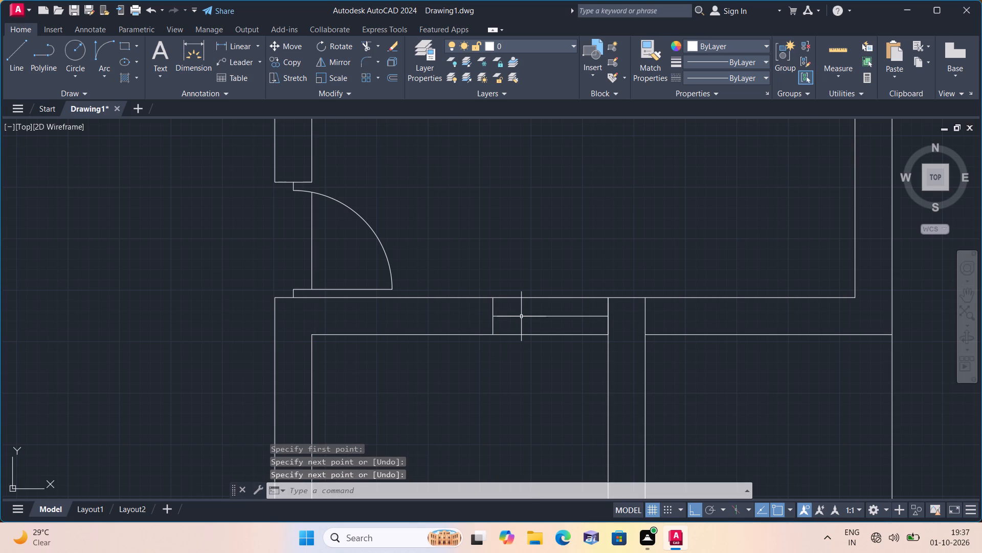
# Erase the 2' centre segment and the short cross line at the partition's left face, keeping the two 2" stubs.
pyautogui.click(524, 316)
pyautogui.press('Delete')
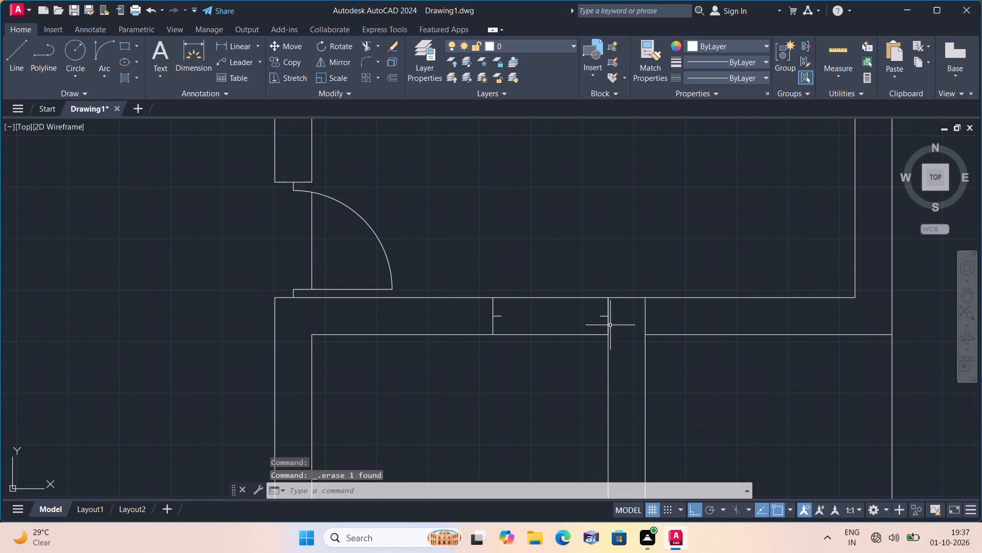
pyautogui.click(609, 326)
pyautogui.press('Delete')
# Draw a short line across the horizontal wall along the right face of the partition between the small rooms.
pyautogui.scroll(-1, 626, 326)
pyautogui.moveTo(624, 326); pyautogui.dragTo(611, 335, button='middle')
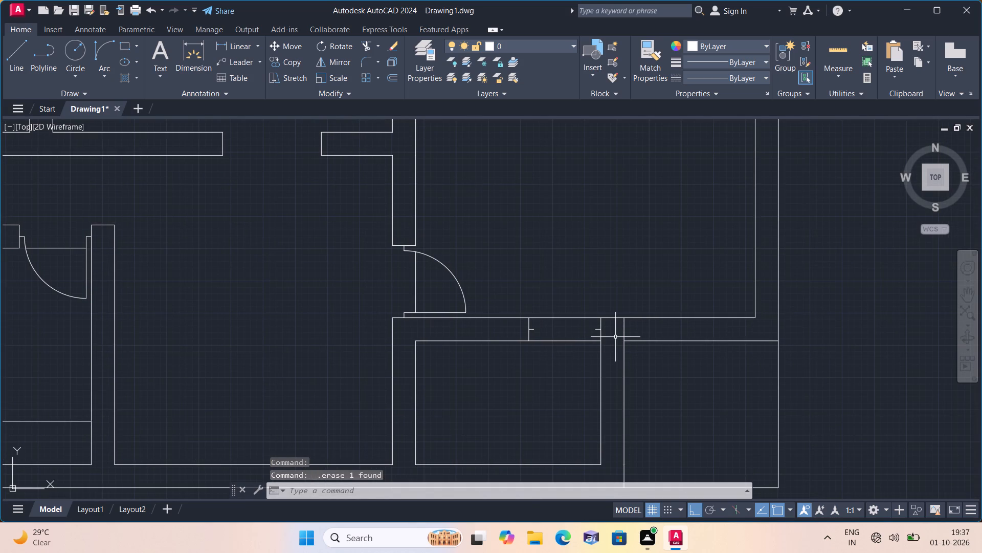
pyautogui.moveTo(608, 343); pyautogui.dragTo(598, 354, button='middle')
pyautogui.press('l')
pyautogui.press('space')
pyautogui.scroll(1, 639, 351)
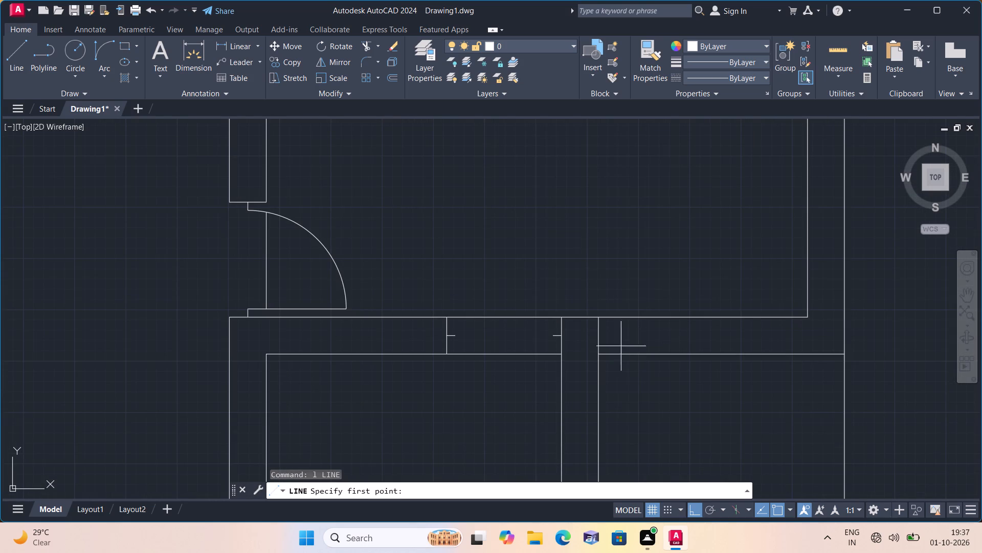
pyautogui.click(598, 315)
pyautogui.click(601, 356)
pyautogui.press('space')
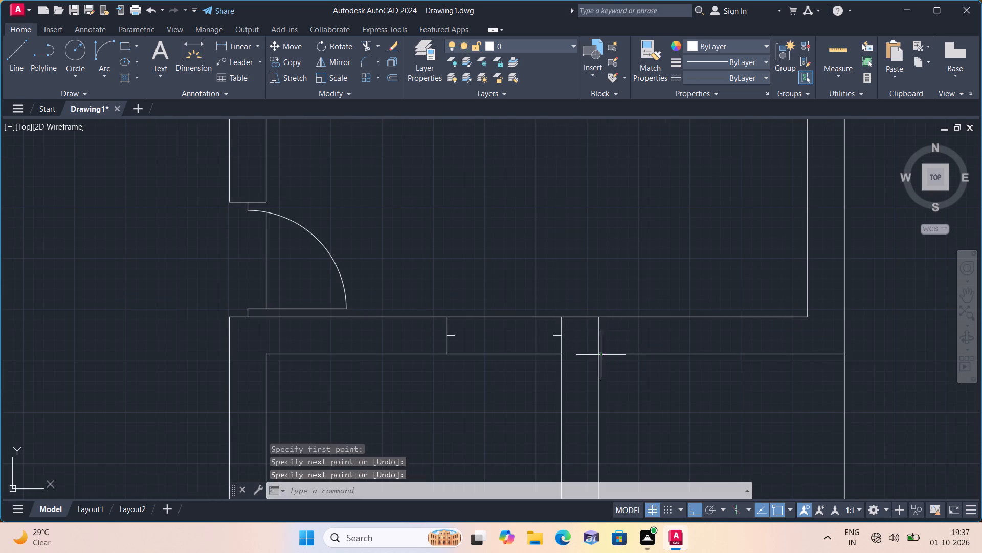
# Draw consecutive 2", 2' and 2" segments rightward inside the wall from the new cross line's midpoint.
pyautogui.press('space')
pyautogui.click(598, 337)
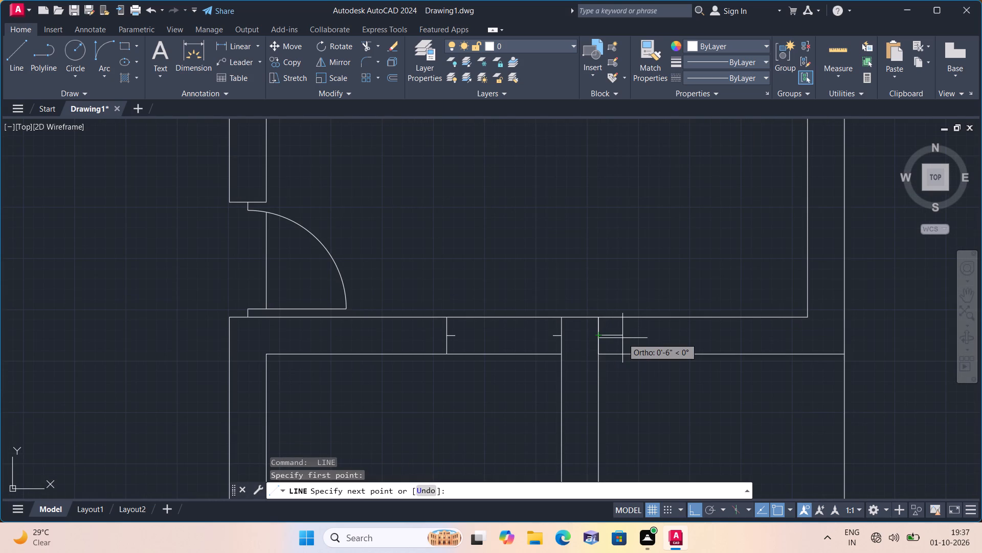
pyautogui.write('2"')
pyautogui.press('space')
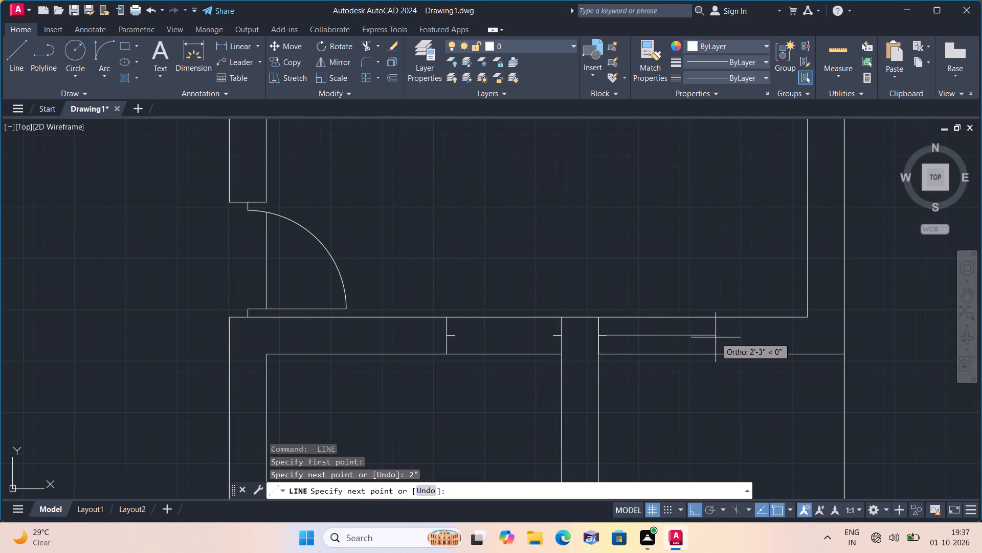
pyautogui.write("2'")
pyautogui.press('space')
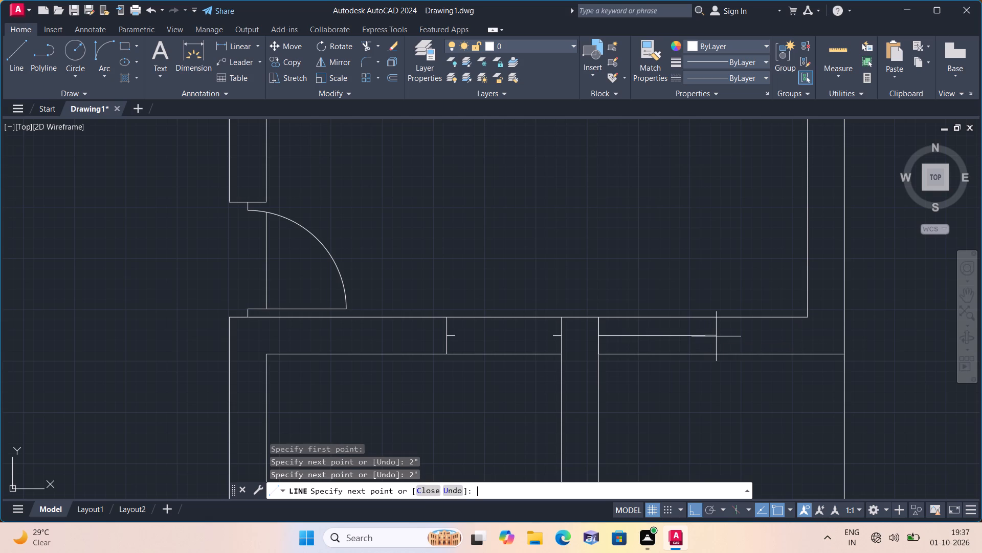
pyautogui.write('2"')
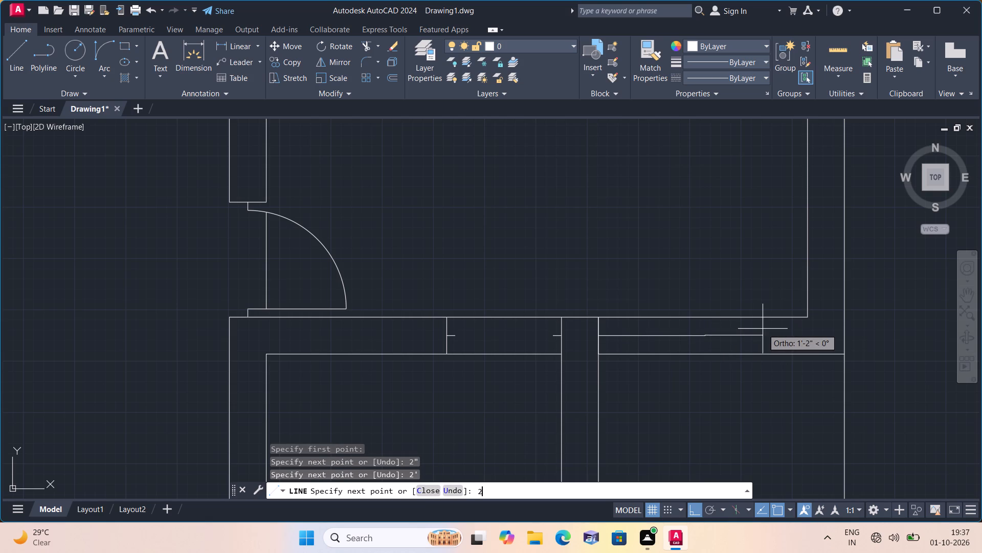
pyautogui.press('space')
# Draw the right opening's far jamb across the full wall thickness at the end of the last 2" segment.
pyautogui.click(711, 317)
pyautogui.press('space')
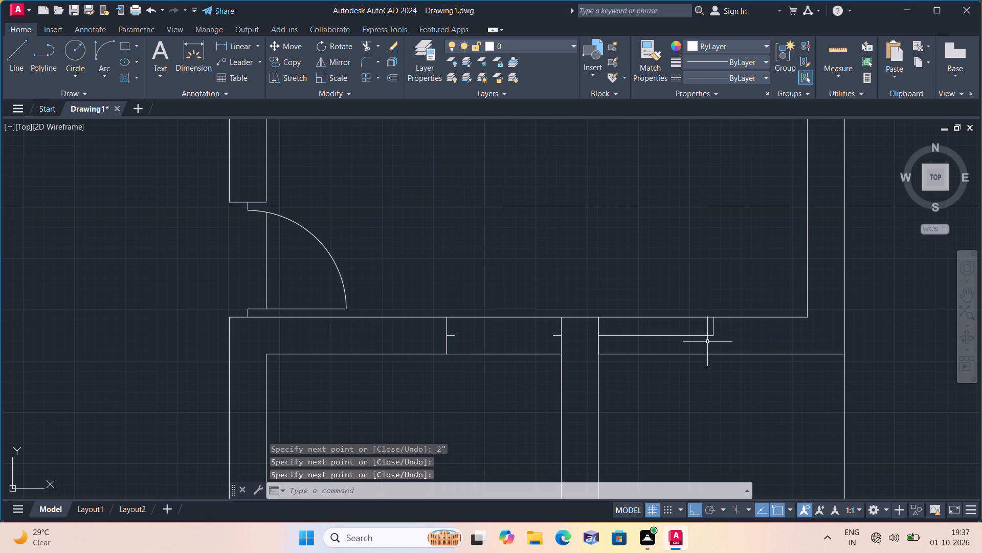
pyautogui.press('space')
pyautogui.click(717, 335)
pyautogui.click(714, 354)
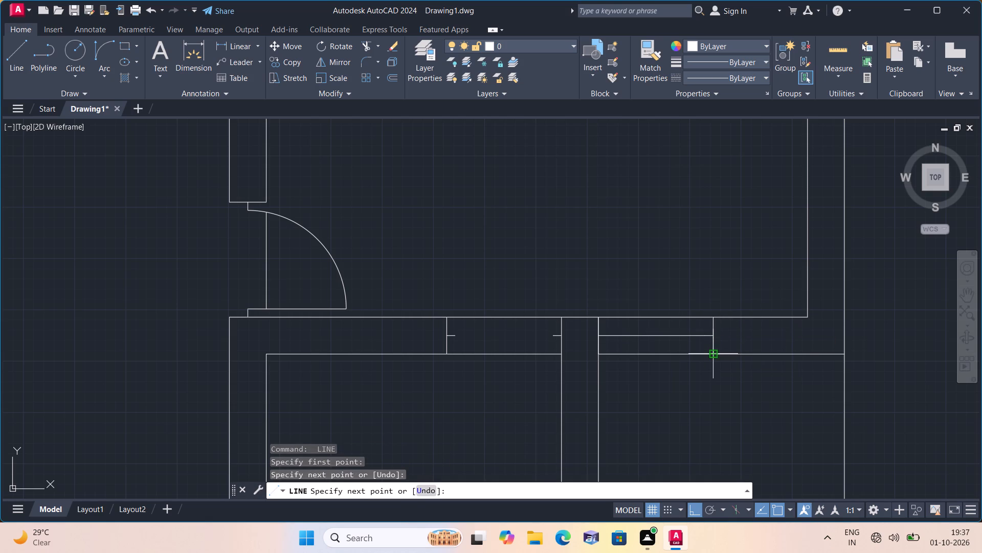
pyautogui.press('space')
# Erase the 2' centre segment and the short cross line at the partition's right face, keeping the two 2" stubs.
pyautogui.click(692, 336)
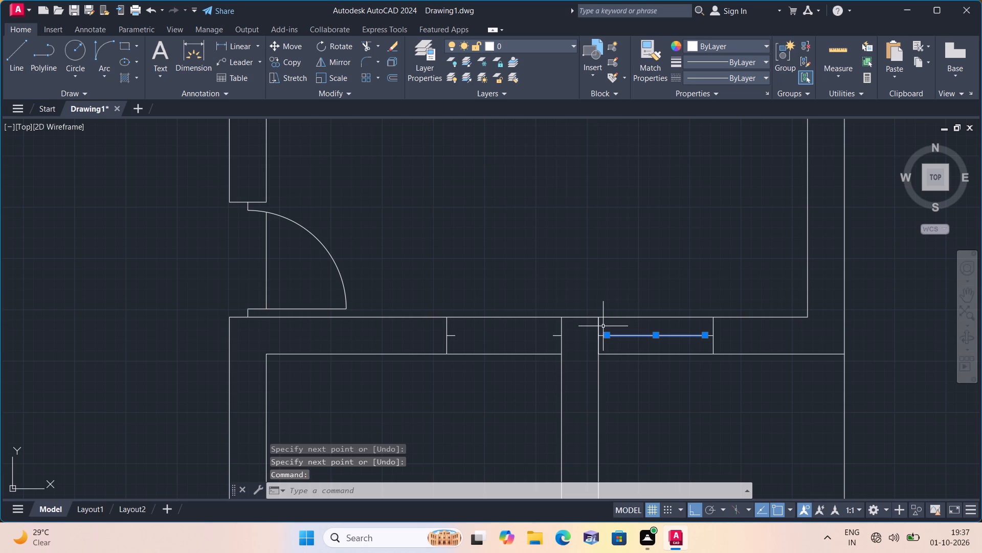
pyautogui.click(599, 321)
pyautogui.press('Delete')
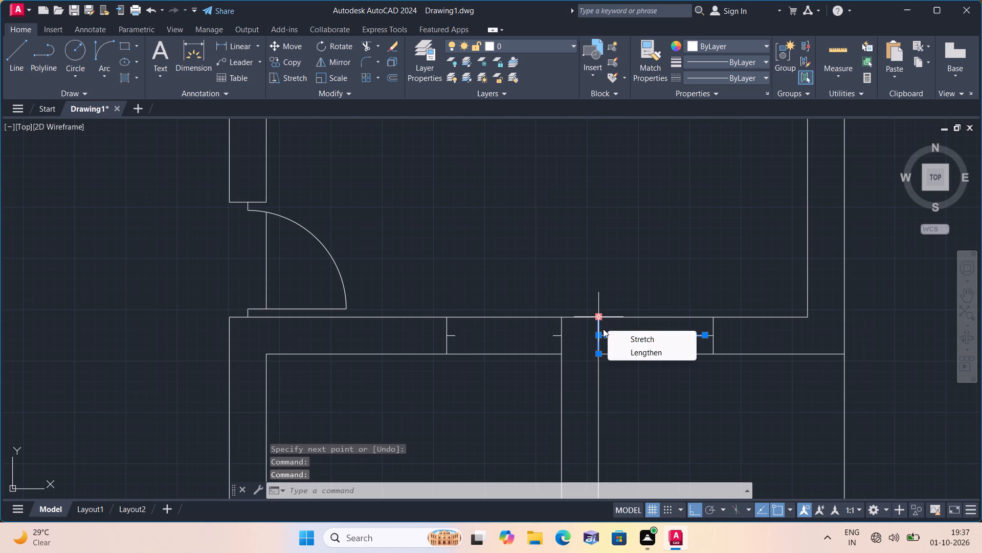
pyautogui.press('Delete')
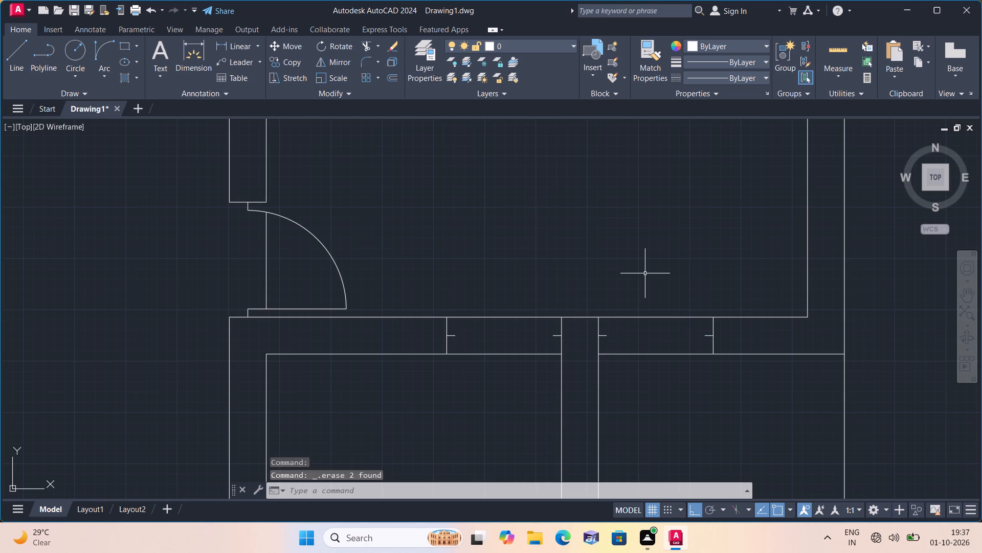
# Draw a 2' vertical door leaf down into the left small room from the stub beside the partition.
pyautogui.press('l')
pyautogui.press('space')
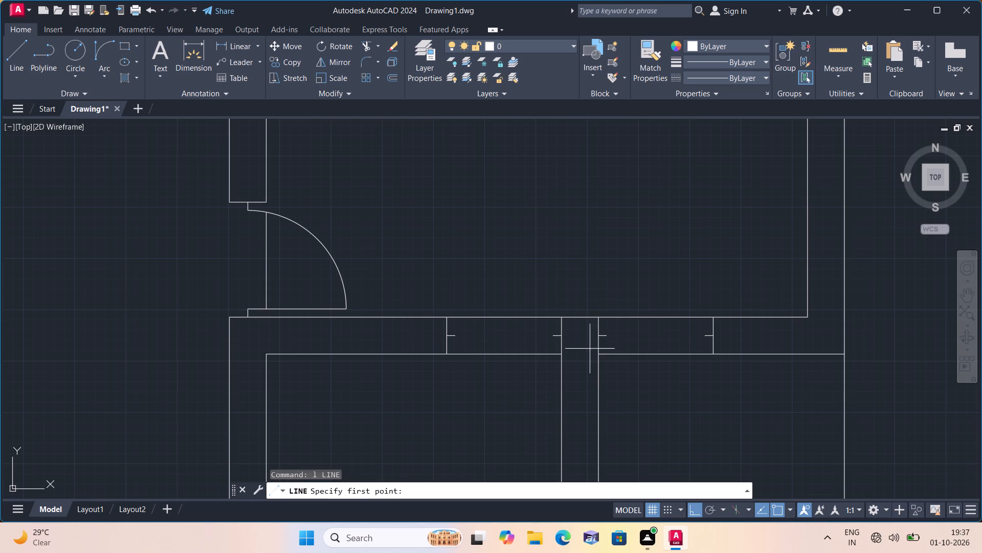
pyautogui.moveTo(555, 333); pyautogui.dragTo(565, 367)
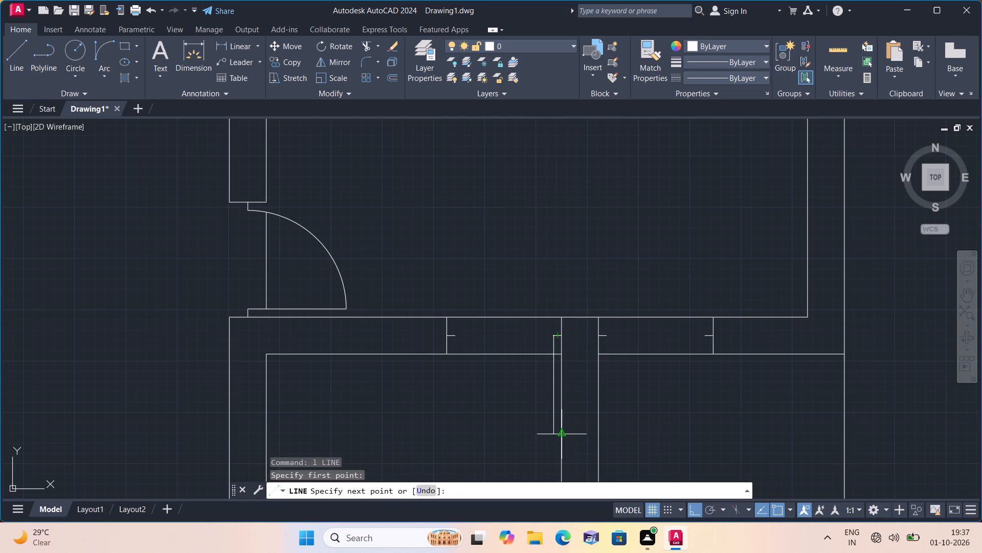
pyautogui.write("2'")
pyautogui.press('space')
pyautogui.press('Escape')
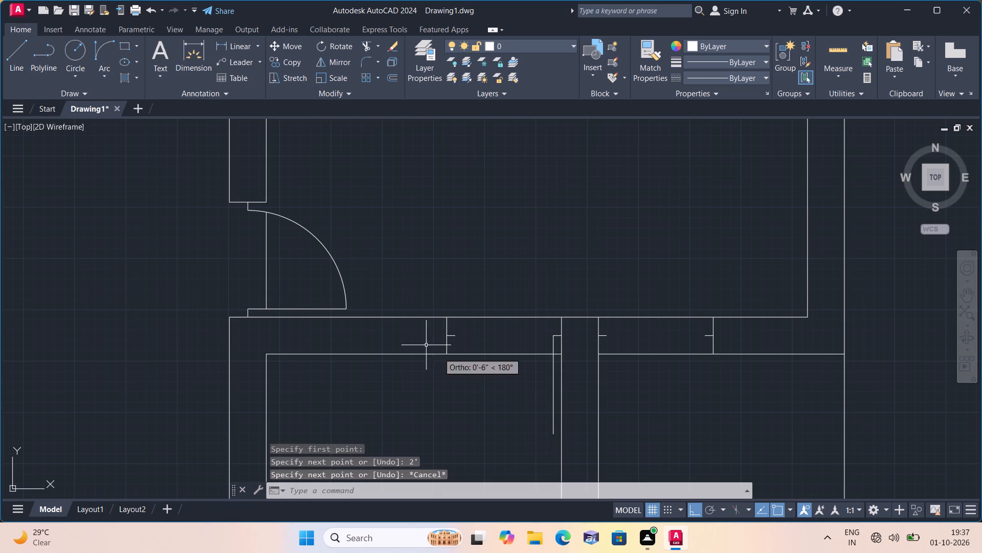
# Draw the left door's swing arc from the leaf's free end to the far jamb stub with a start, end, direction arc.
pyautogui.click(98, 79)
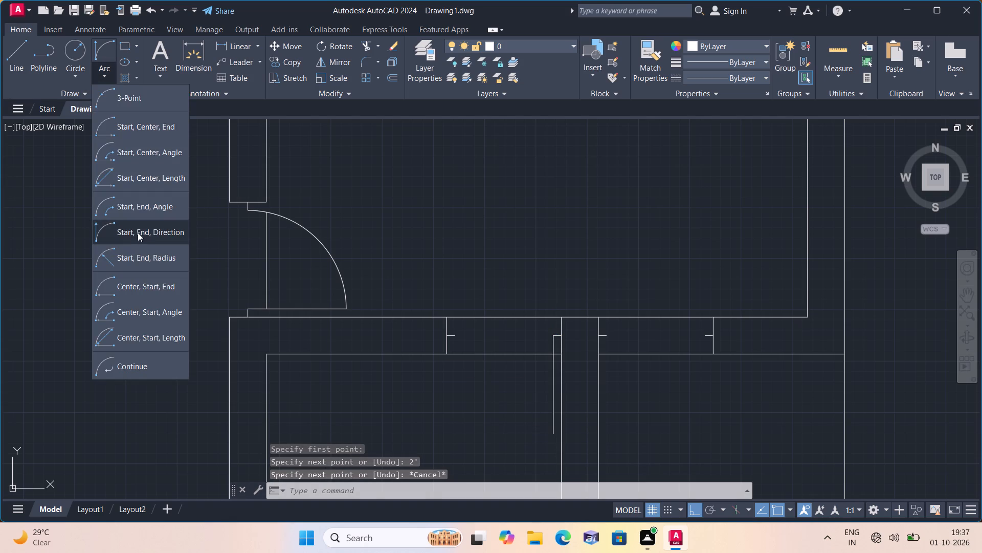
pyautogui.click(138, 231)
pyautogui.moveTo(460, 372); pyautogui.dragTo(449, 331, button='middle')
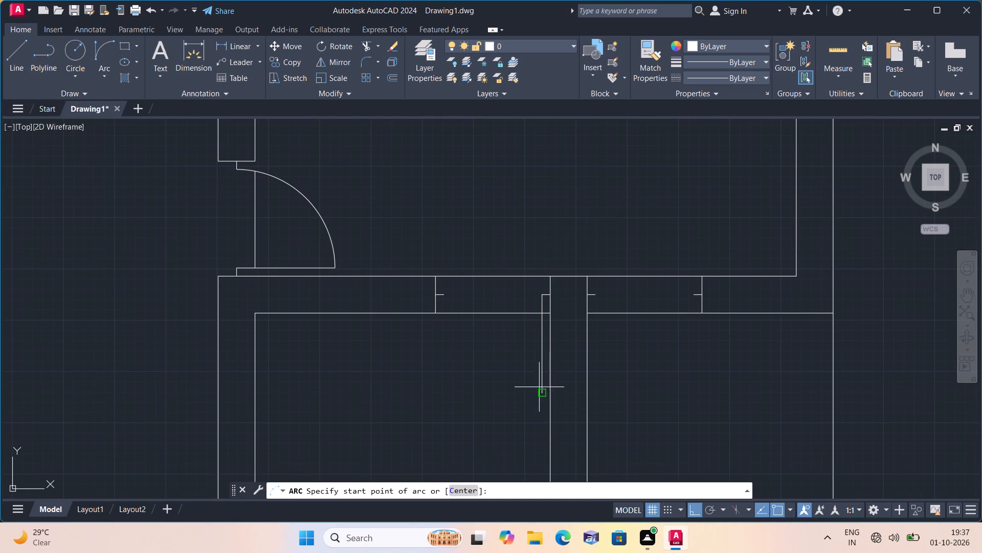
pyautogui.click(540, 391)
pyautogui.click(444, 297)
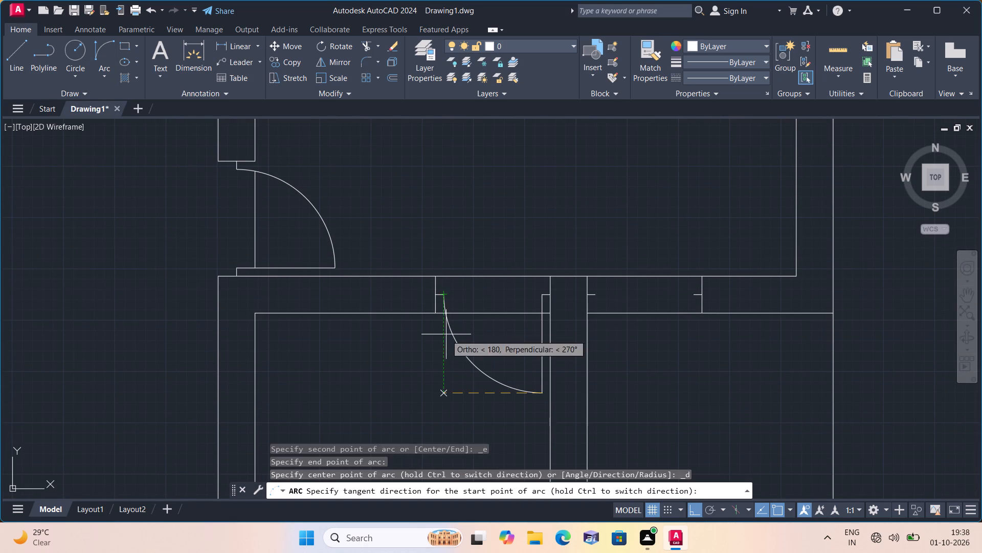
pyautogui.click(446, 335)
# Draw a 2' vertical door leaf down into the right small room from the stub beside the partition.
pyautogui.moveTo(442, 335); pyautogui.dragTo(382, 307, button='middle')
pyautogui.scroll(-1, 382, 307)
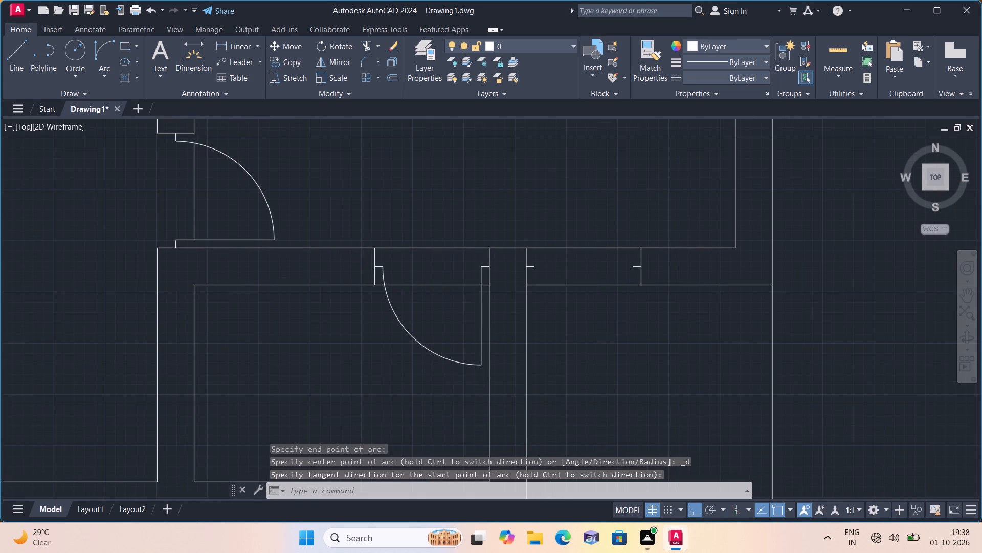
pyautogui.write('l')
pyautogui.press('space')
pyautogui.scroll(2, 509, 303)
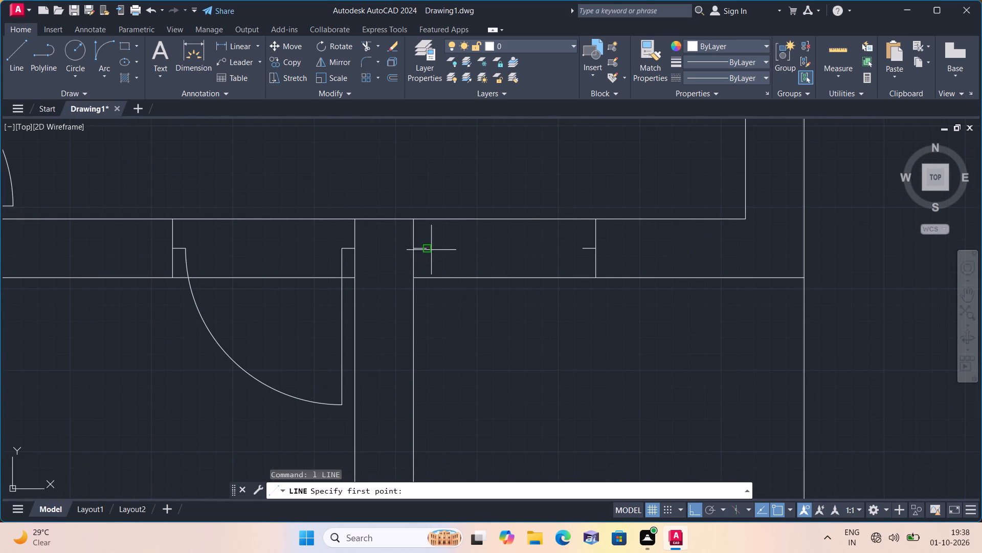
pyautogui.click(430, 248)
pyautogui.write("2'")
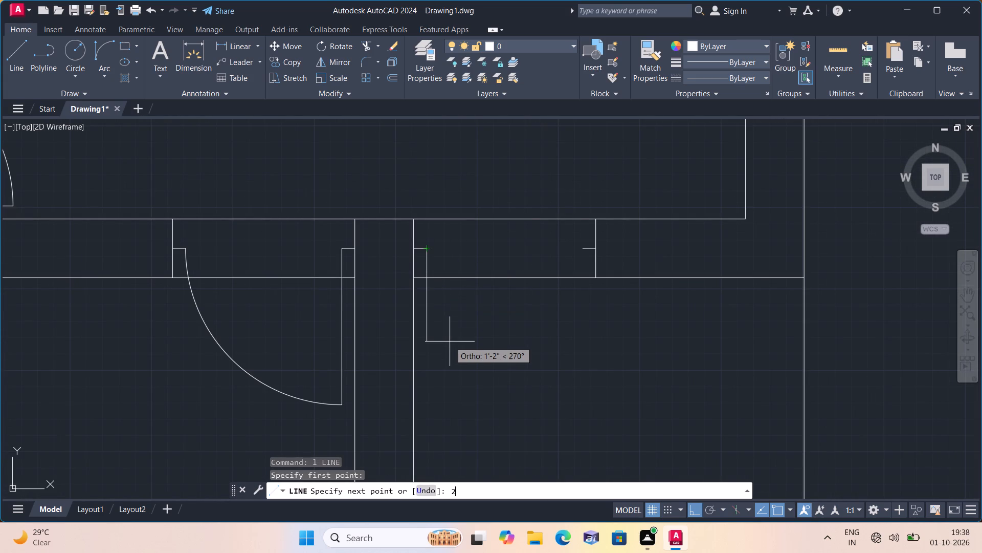
pyautogui.press('space')
pyautogui.press('Escape')
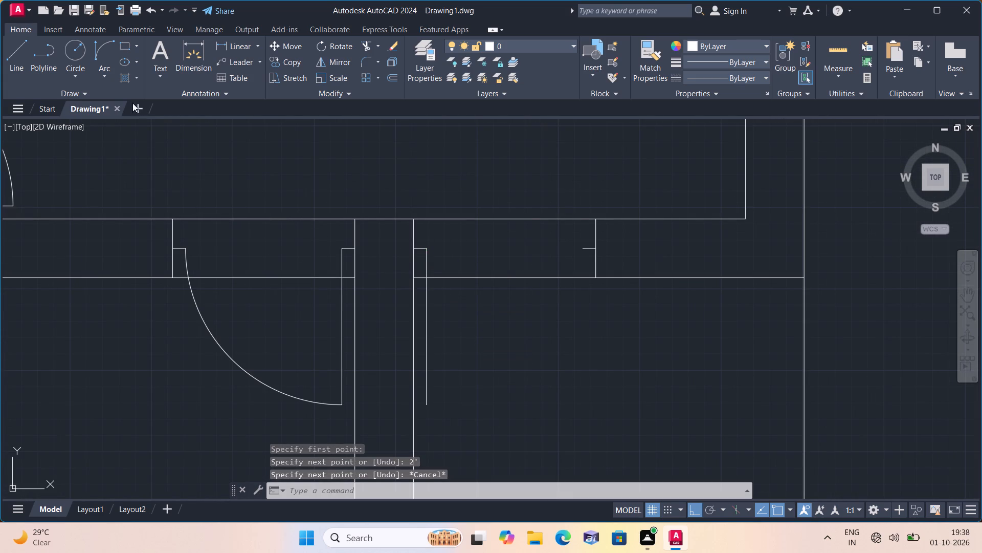
# Draw the right door's swing arc from the leaf's free end to the far jamb stub with a start, end, direction arc.
pyautogui.click(96, 75)
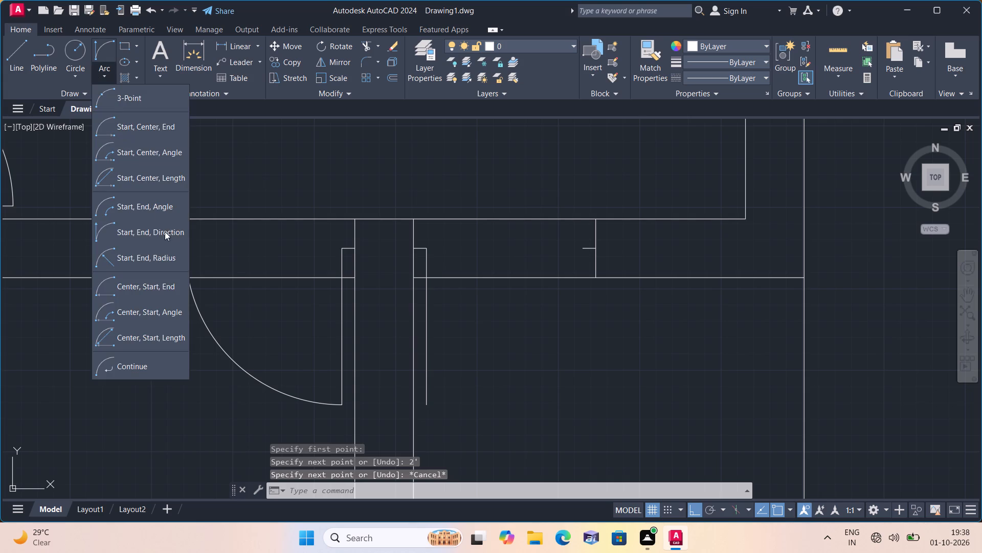
pyautogui.click(165, 231)
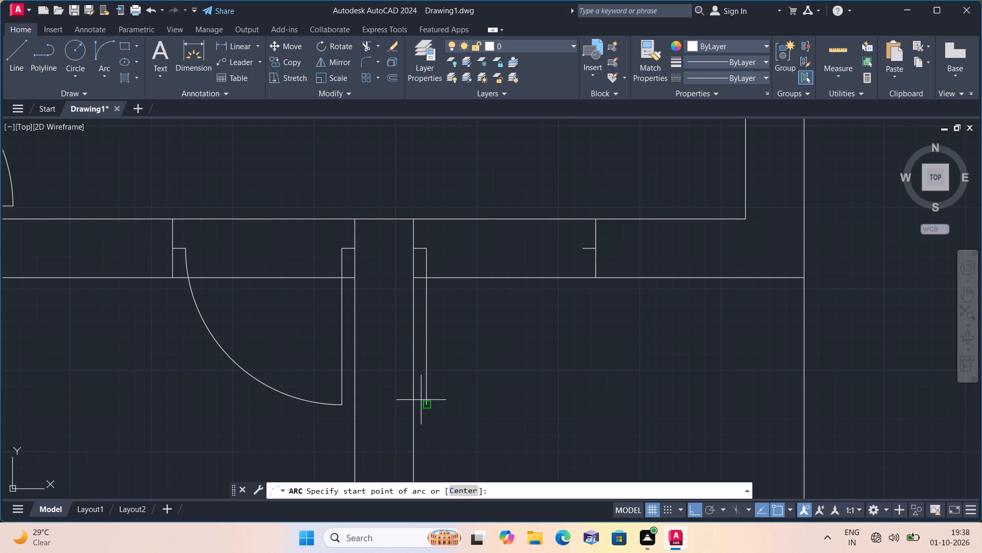
pyautogui.click(426, 401)
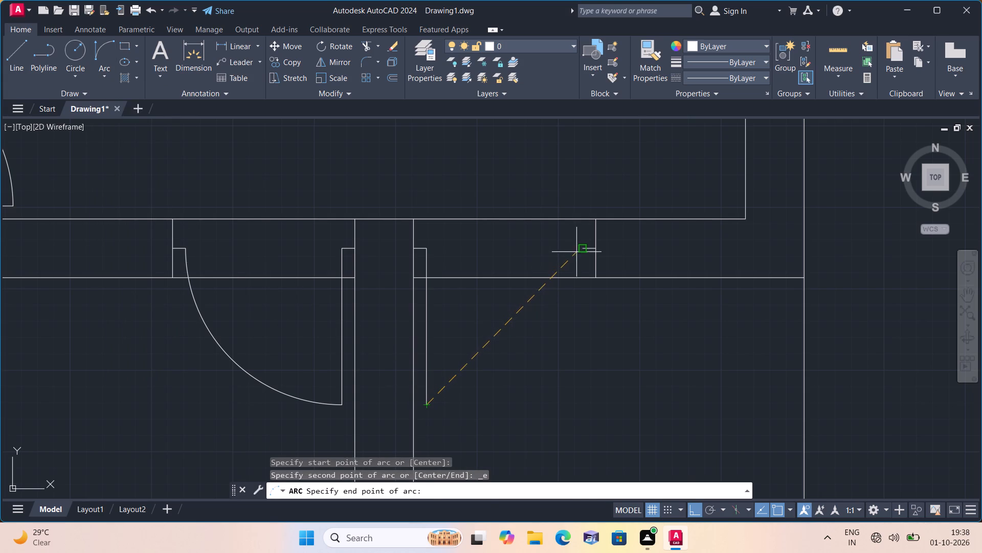
pyautogui.click(579, 250)
pyautogui.click(579, 340)
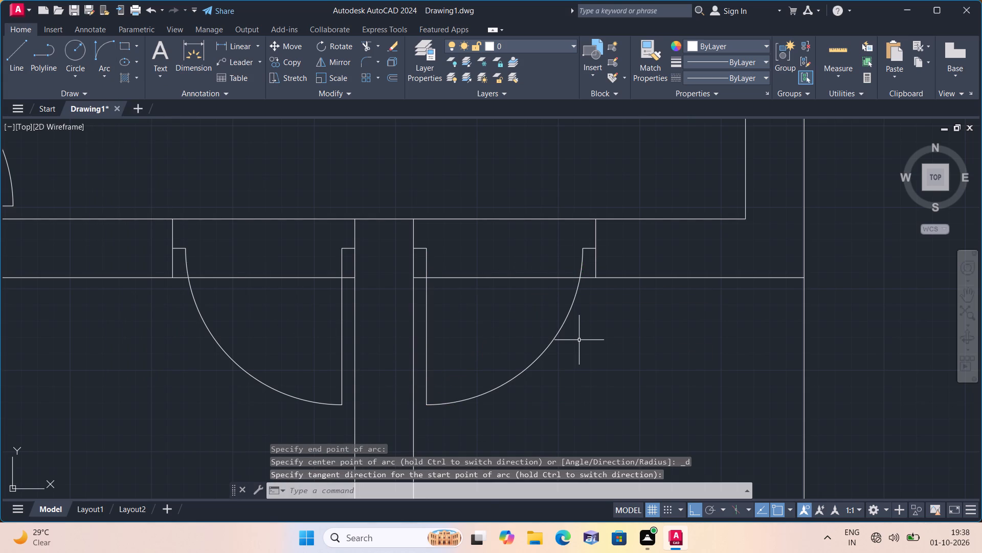
# Trim the wall's upper line across both door openings, between each far jamb and the partition.
pyautogui.scroll(-1, 546, 328)
pyautogui.moveTo(554, 330); pyautogui.dragTo(580, 291, button='middle')
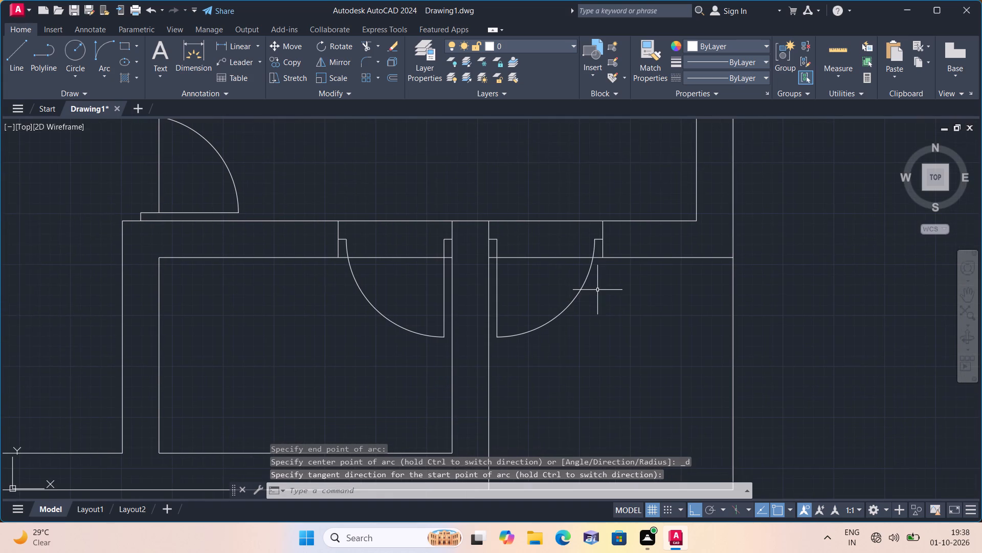
pyautogui.write('trim')
pyautogui.press('space')
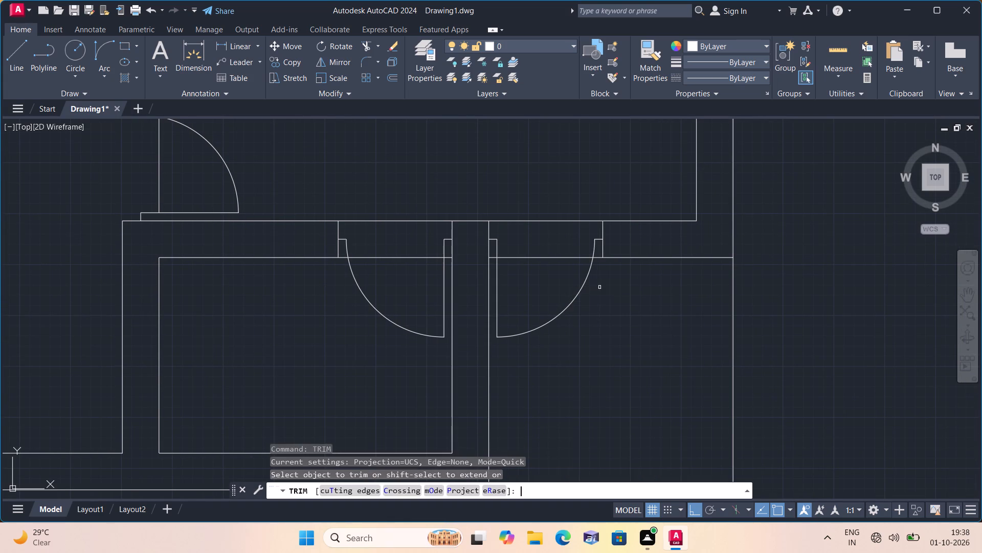
pyautogui.click(363, 222)
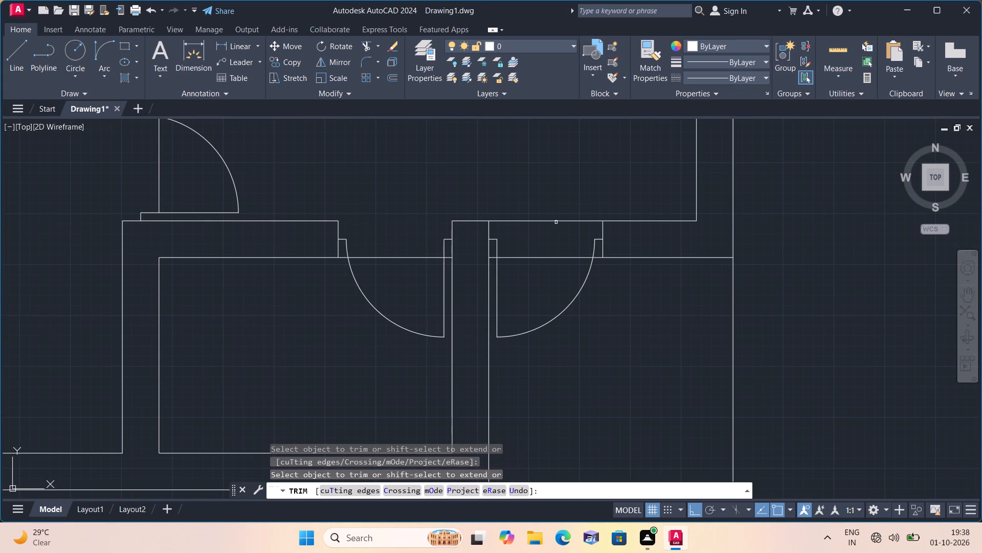
pyautogui.click(559, 220)
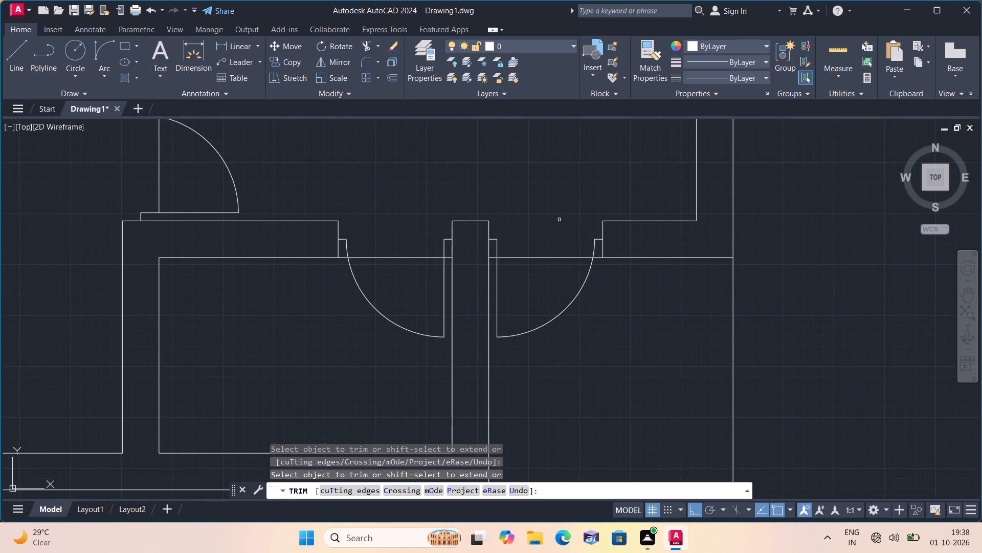
# Trim the short pieces of the wall's lower line between the jambs or partition faces and the door leaves and arcs at both openings.
pyautogui.scroll(1, 350, 255)
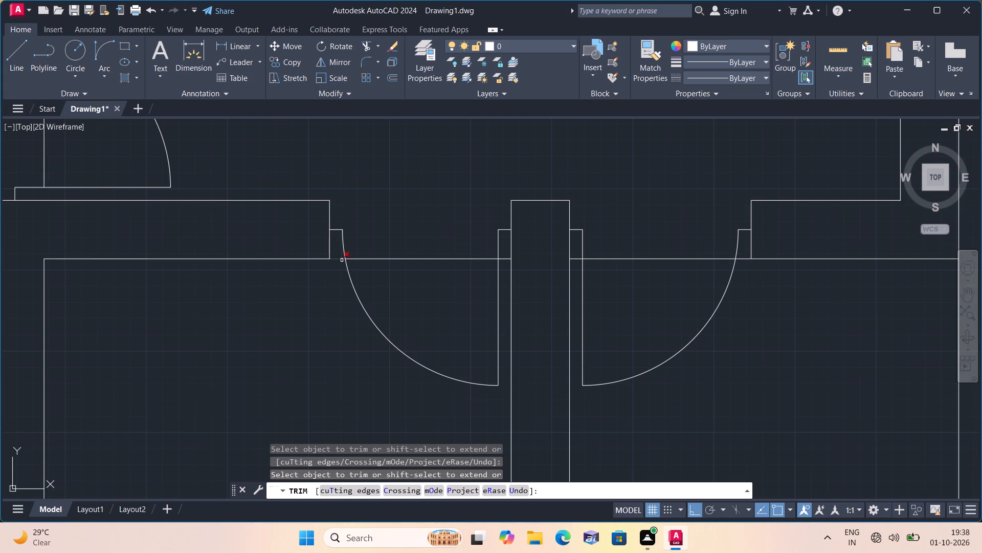
pyautogui.click(335, 258)
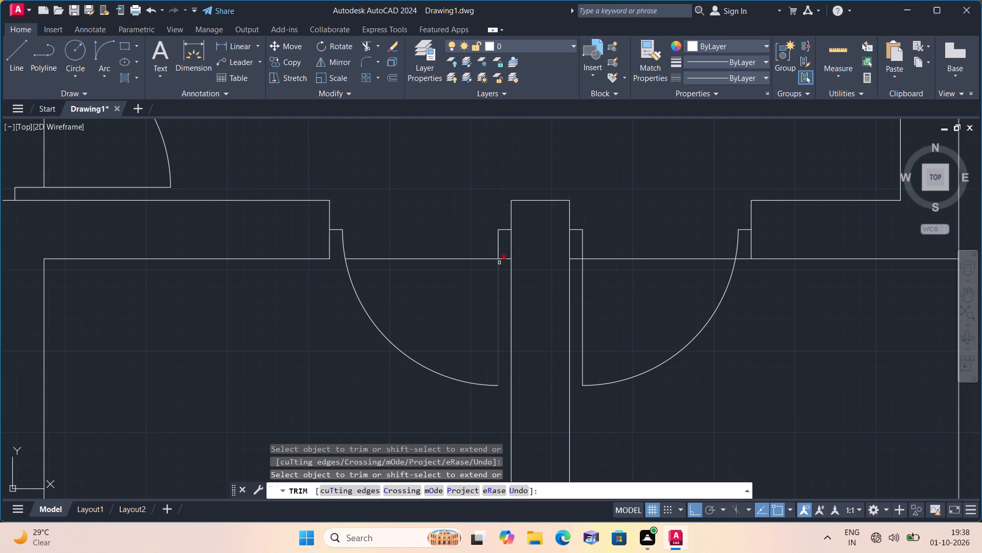
pyautogui.click(503, 259)
pyautogui.click(575, 258)
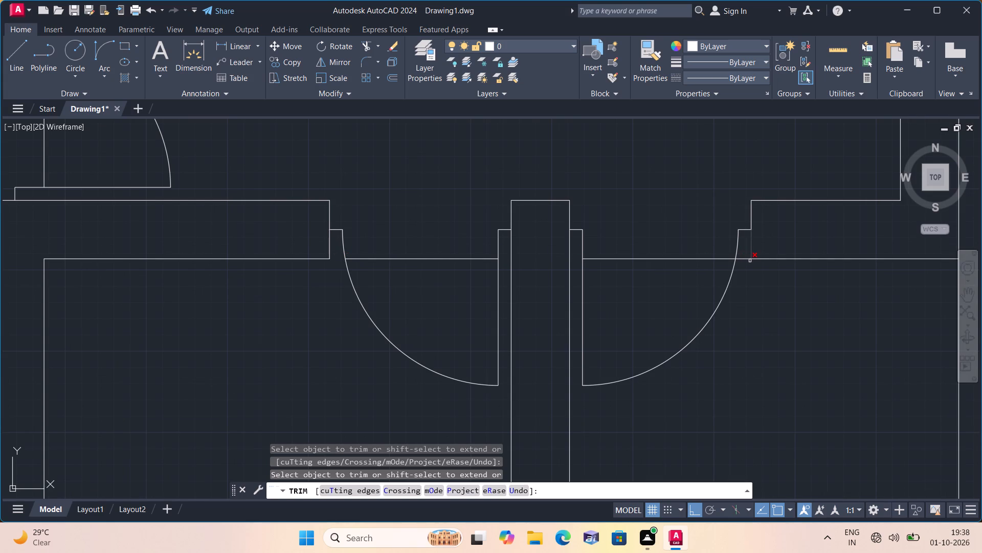
pyautogui.click(745, 258)
pyautogui.scroll(-2, 743, 284)
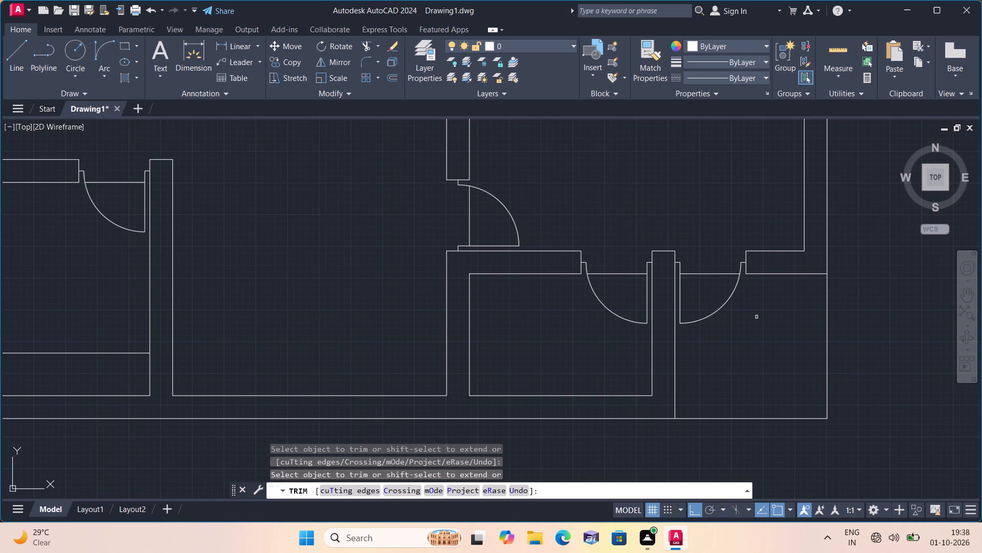
pyautogui.press('Escape')
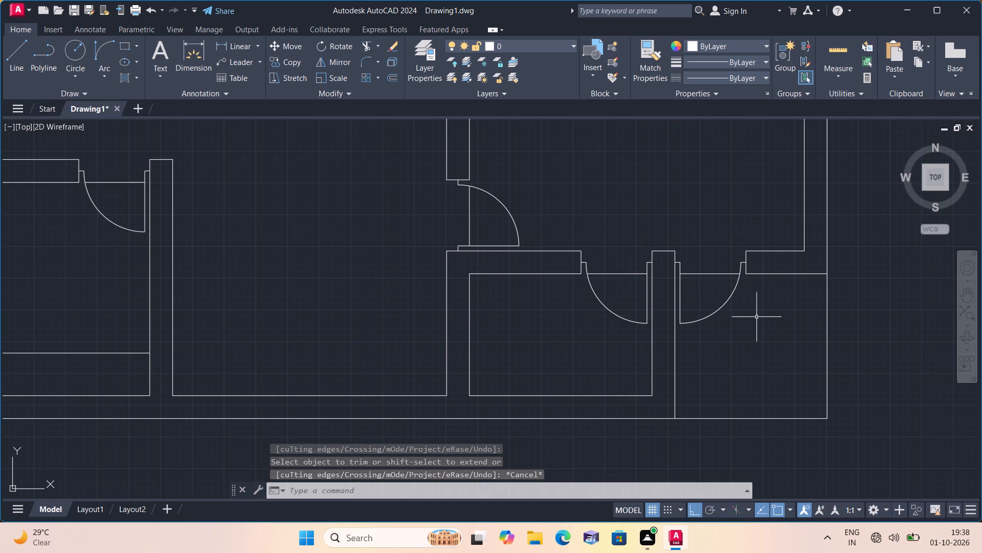
# Examine the whole floor plan to check the doors, openings and walls and find what remains incomplete.
pyautogui.scroll(-2, 756, 317)
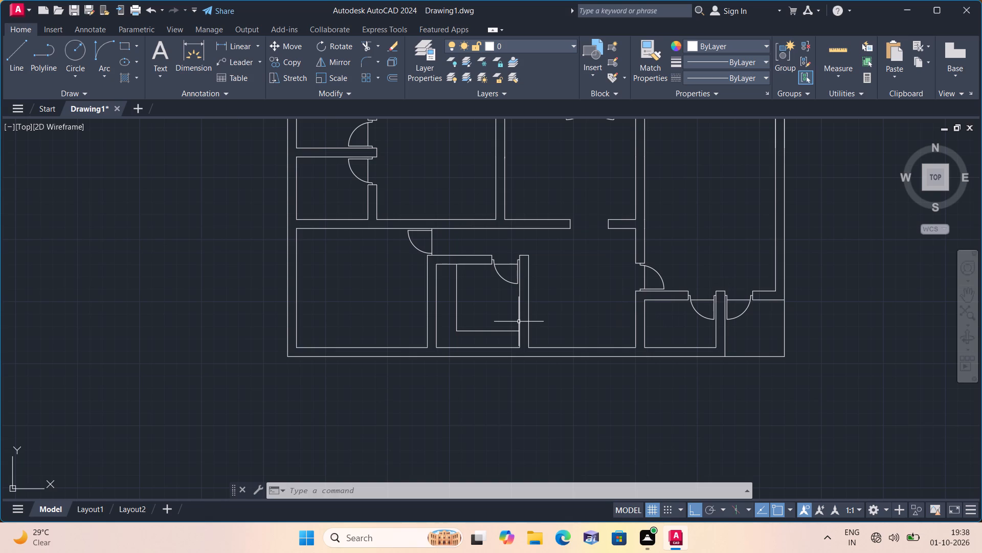
pyautogui.scroll(-1, 527, 323)
pyautogui.scroll(1, 527, 323)
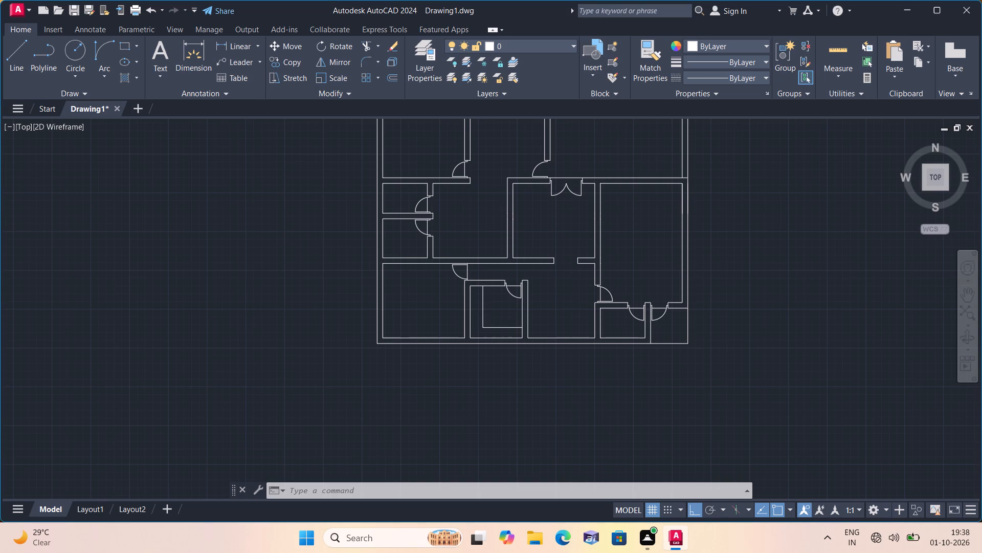
pyautogui.scroll(-1, 527, 323)
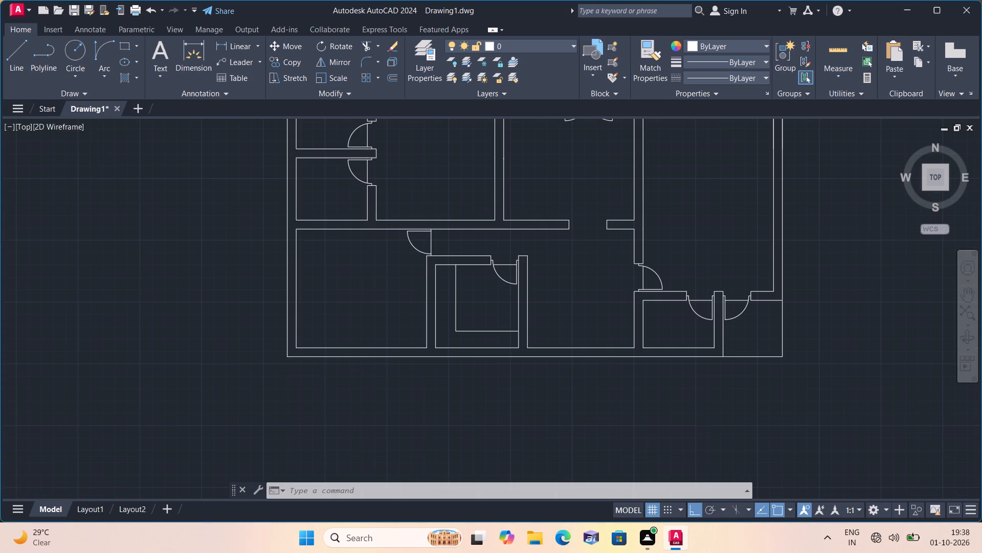
pyautogui.scroll(1, 527, 323)
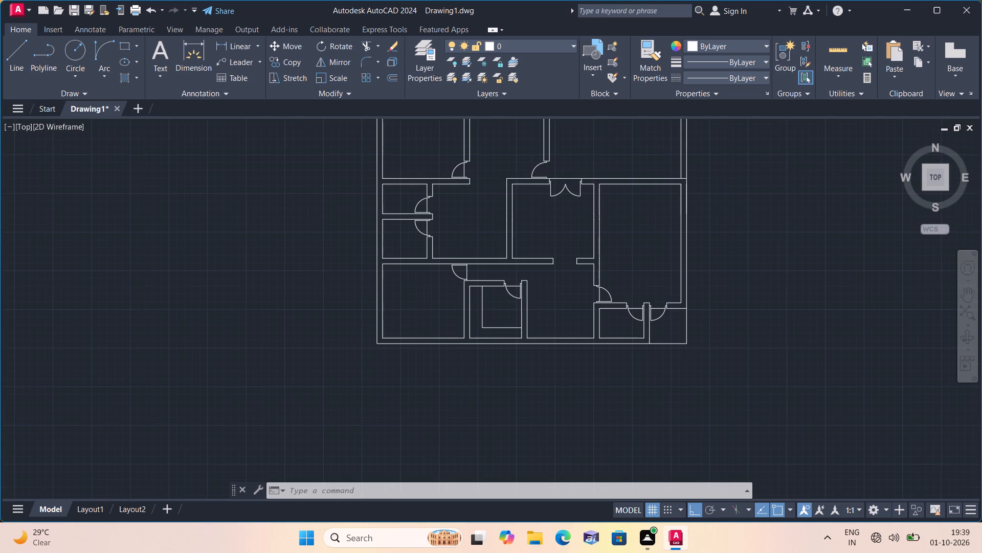
pyautogui.scroll(-1, 527, 323)
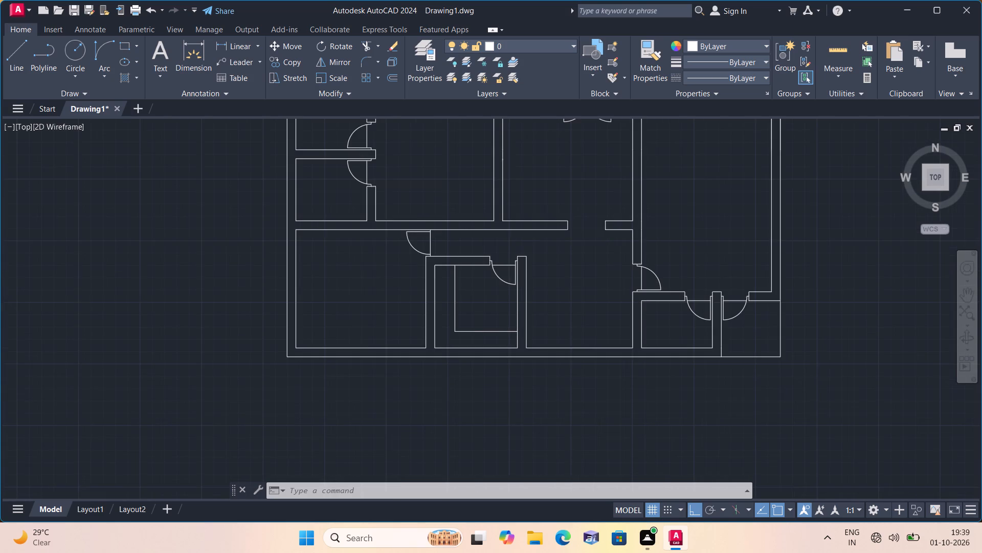
pyautogui.scroll(1, 532, 306)
pyautogui.moveTo(539, 301); pyautogui.dragTo(543, 339, button='middle')
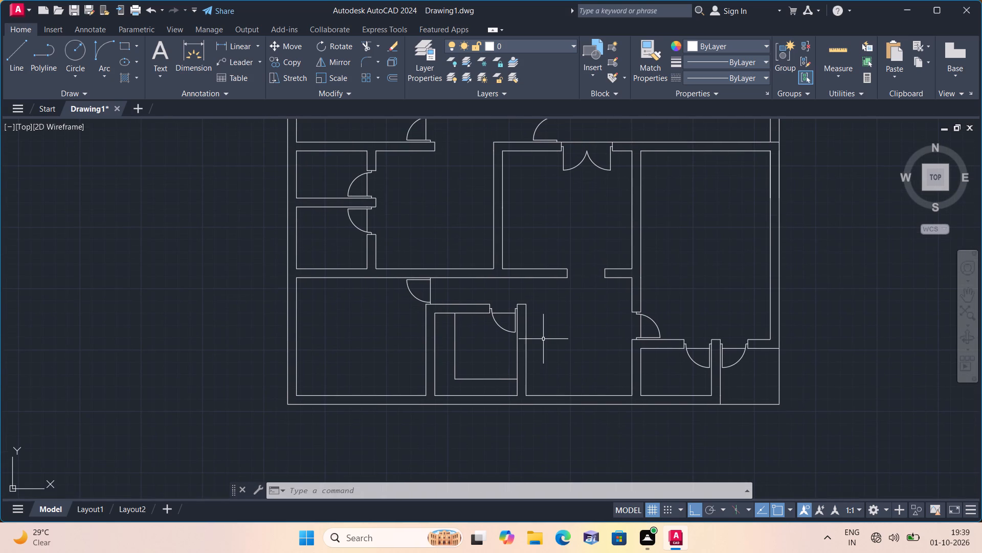
pyautogui.scroll(-1, 552, 298)
pyautogui.moveTo(633, 252); pyautogui.dragTo(550, 345, button='middle')
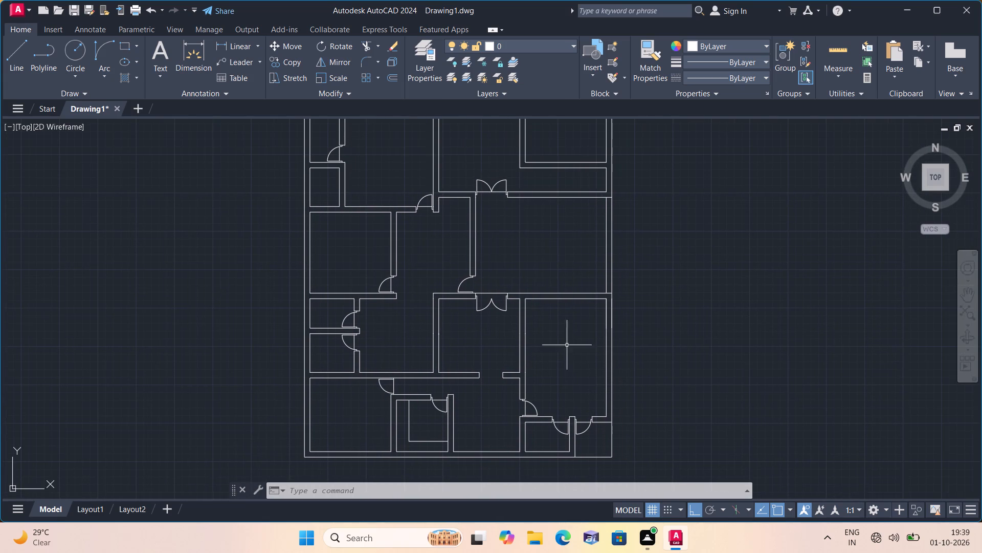
pyautogui.scroll(-1, 611, 337)
pyautogui.moveTo(604, 338); pyautogui.dragTo(595, 349, button='middle')
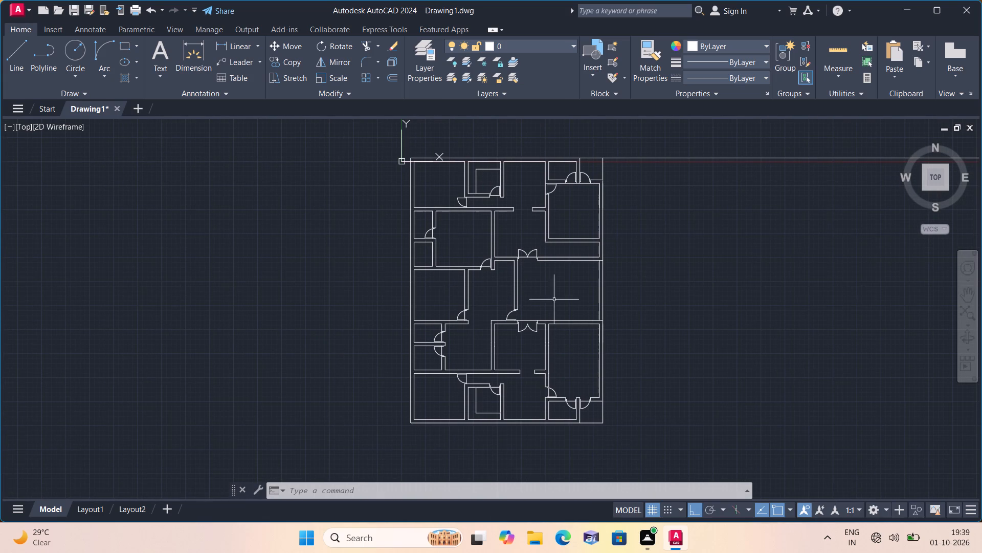
# Offset the inner line of the right exterior wall 8' inward, in the narrow space below the upper right room.
pyautogui.moveTo(568, 287); pyautogui.dragTo(539, 373, button='middle')
pyautogui.scroll(1, 550, 364)
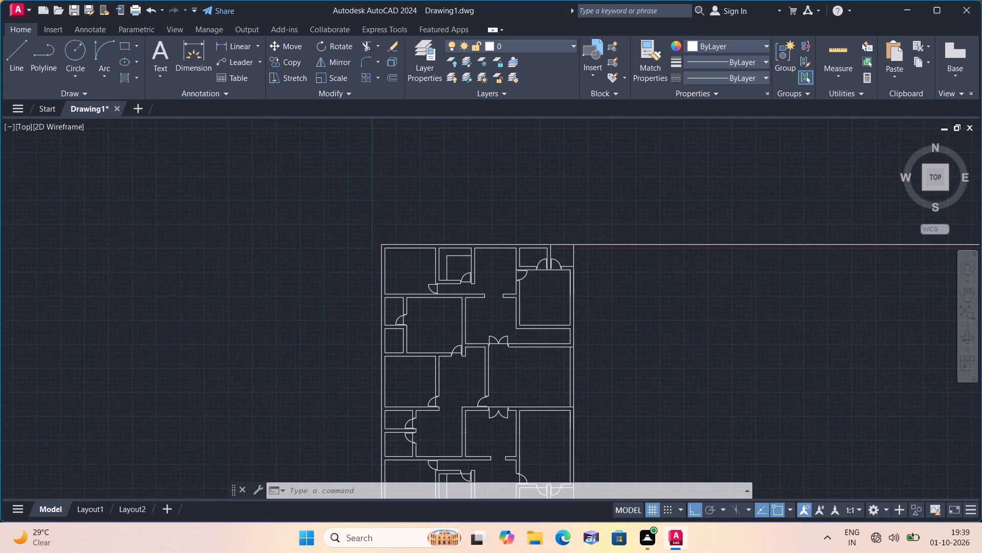
pyautogui.scroll(1, 550, 364)
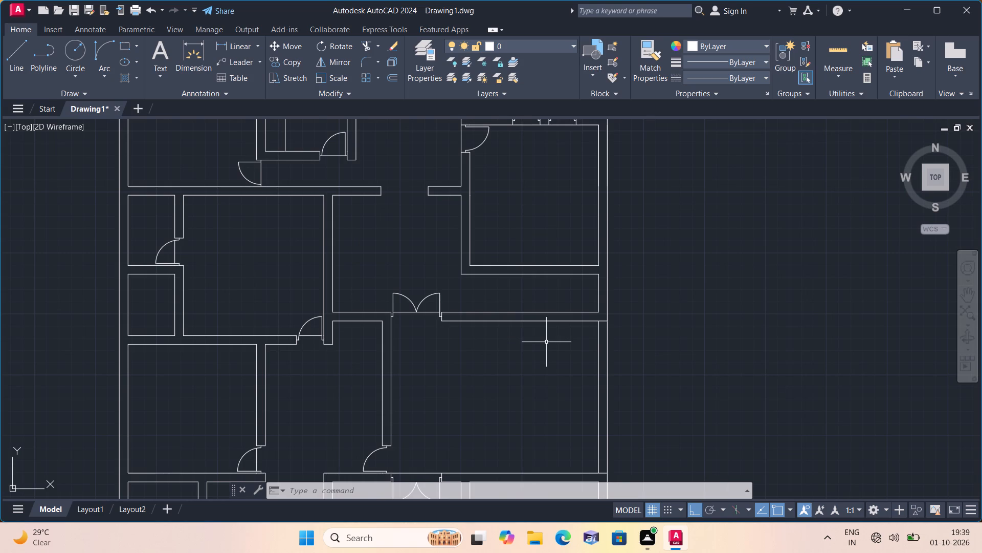
pyautogui.write('off')
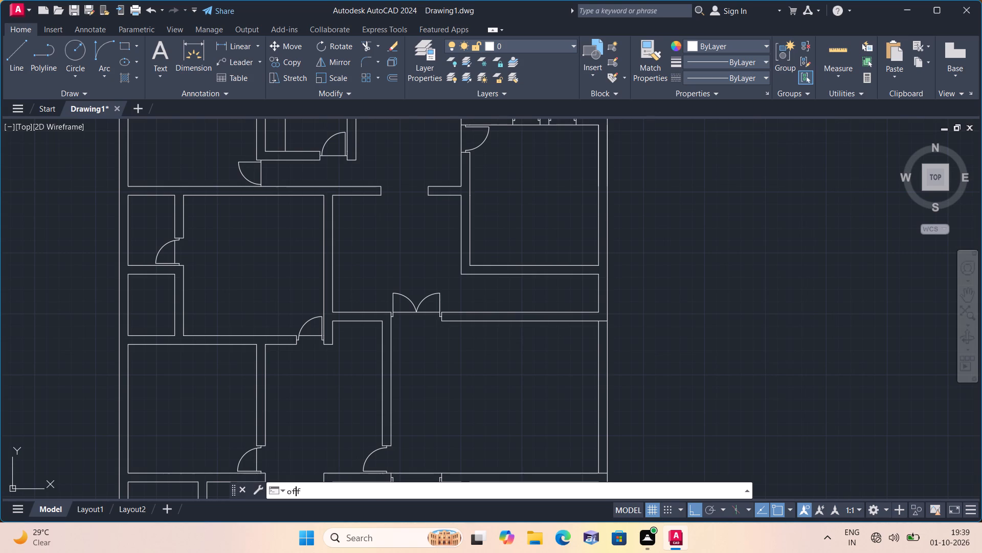
pyautogui.press('space')
pyautogui.scroll(-1, 544, 342)
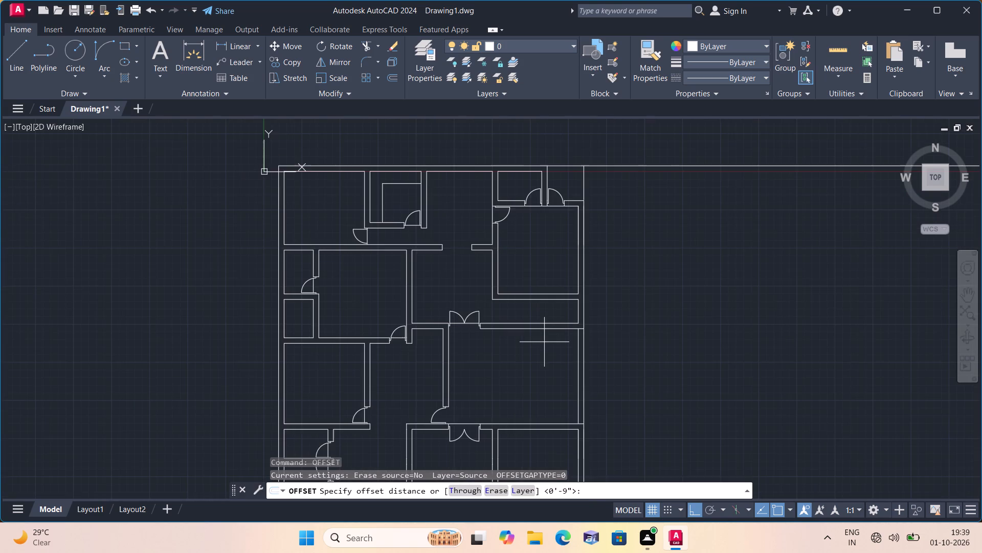
pyautogui.scroll(1, 544, 342)
pyautogui.write("8'")
pyautogui.press('space')
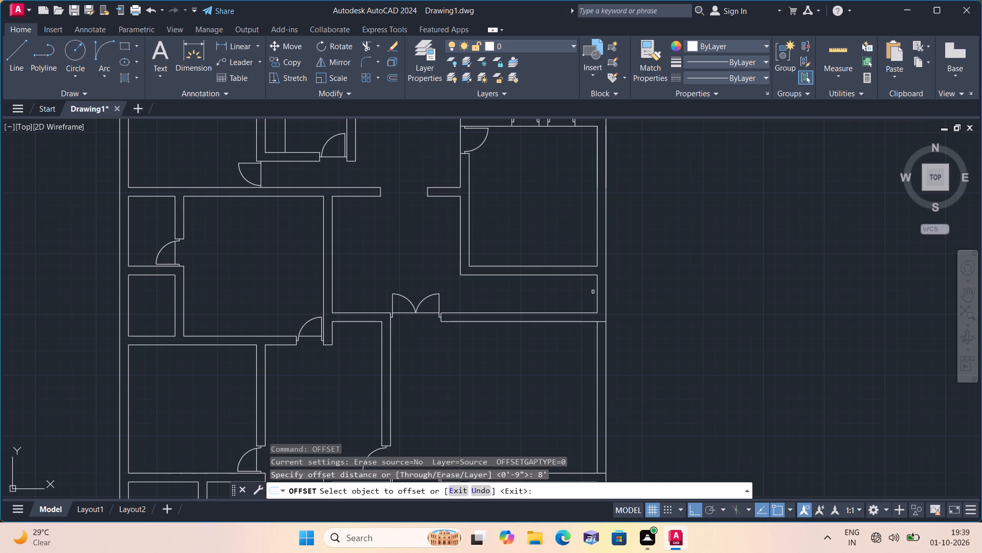
pyautogui.click(596, 296)
pyautogui.click(547, 295)
pyautogui.press('space')
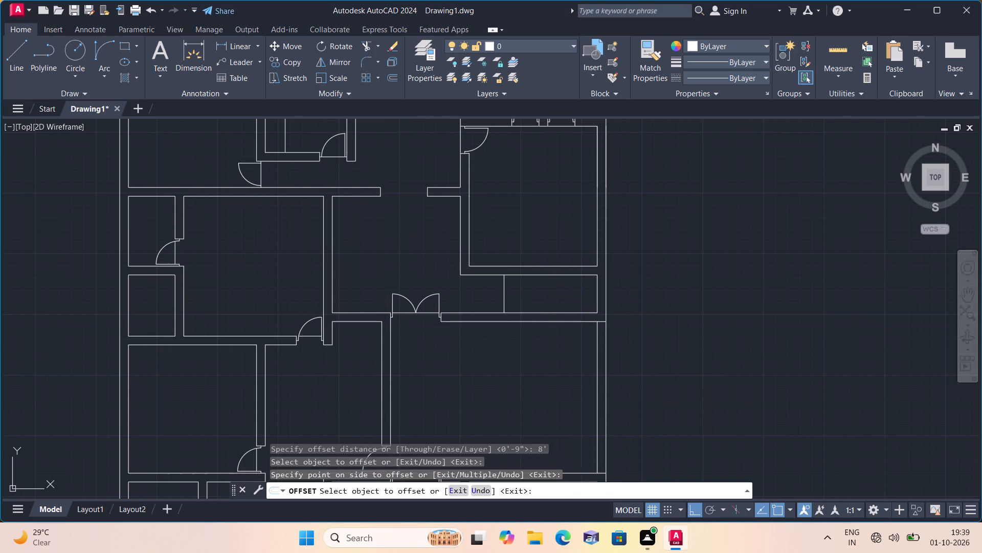
# Offset the new vertical partition line 9" to the left to give the partition its wall thickness.
pyautogui.press('space')
pyautogui.write('9"')
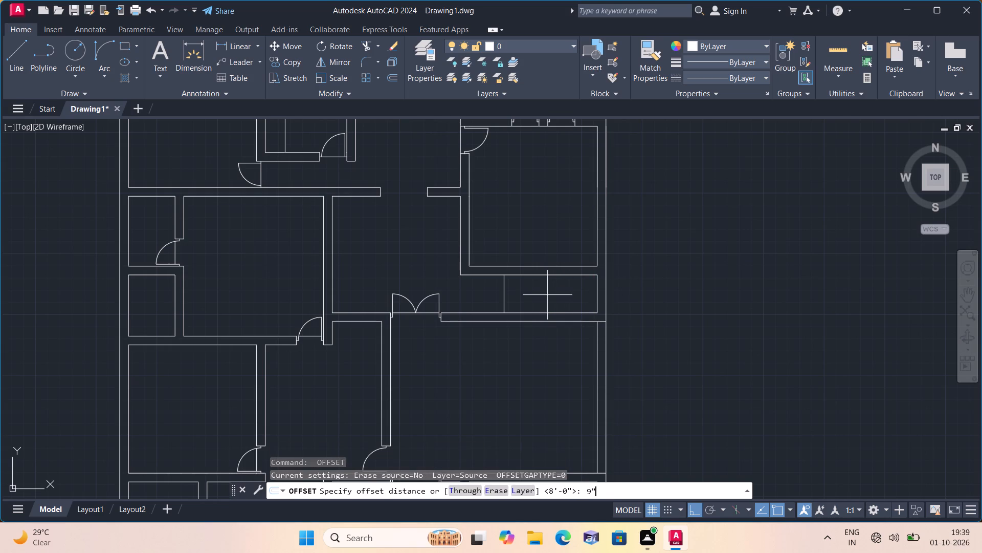
pyautogui.press('space')
pyautogui.click(505, 288)
pyautogui.click(478, 288)
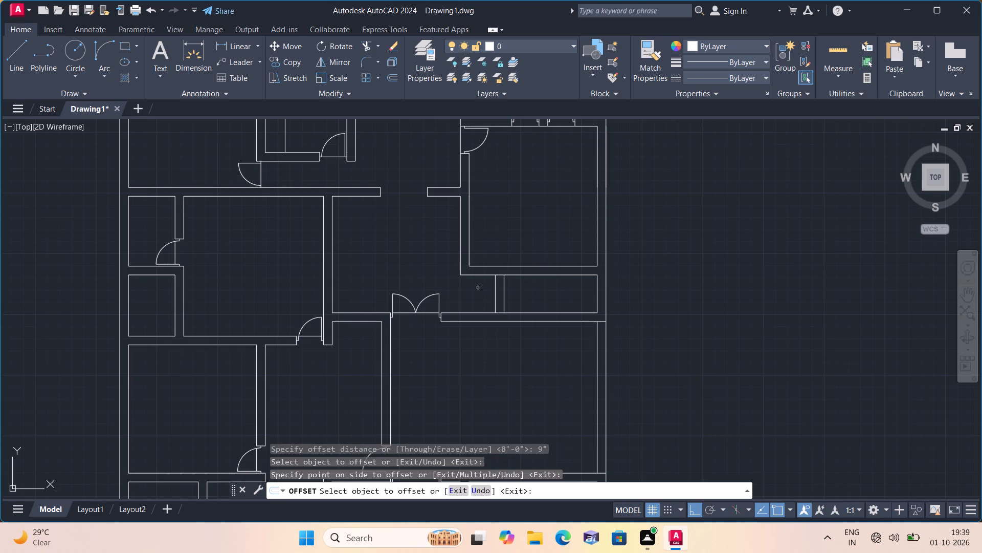
# Offset the upper inner wall line of the lower right room 4' downward into the room.
pyautogui.moveTo(474, 287); pyautogui.dragTo(465, 231, button='middle')
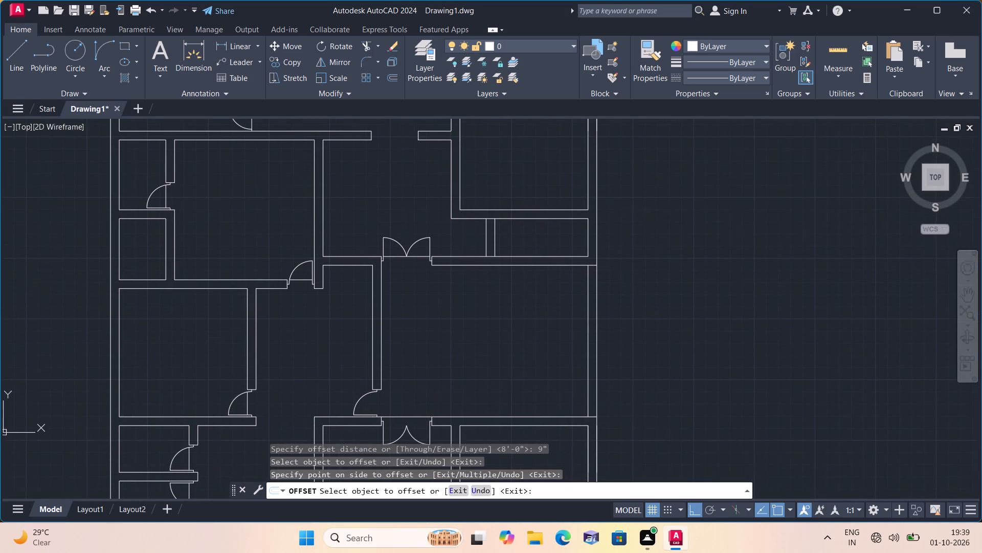
pyautogui.moveTo(486, 341); pyautogui.dragTo(476, 263, button='middle')
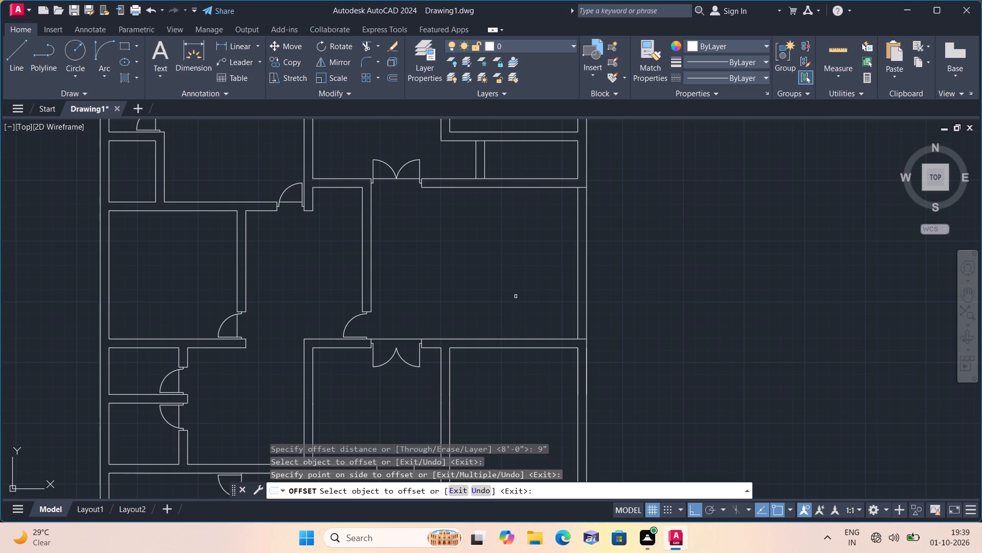
pyautogui.scroll(-1, 535, 292)
pyautogui.moveTo(535, 291); pyautogui.dragTo(532, 261, button='middle')
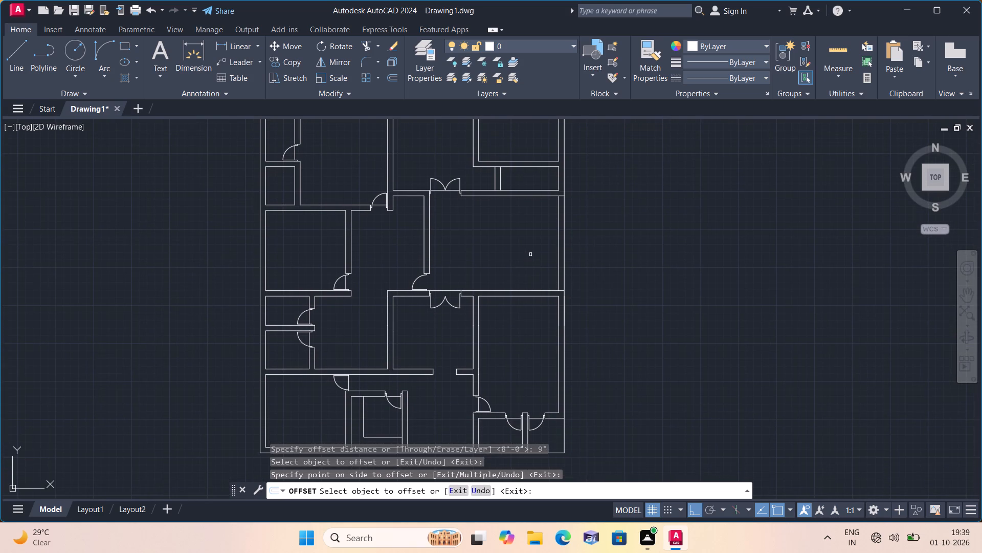
pyautogui.scroll(1, 530, 254)
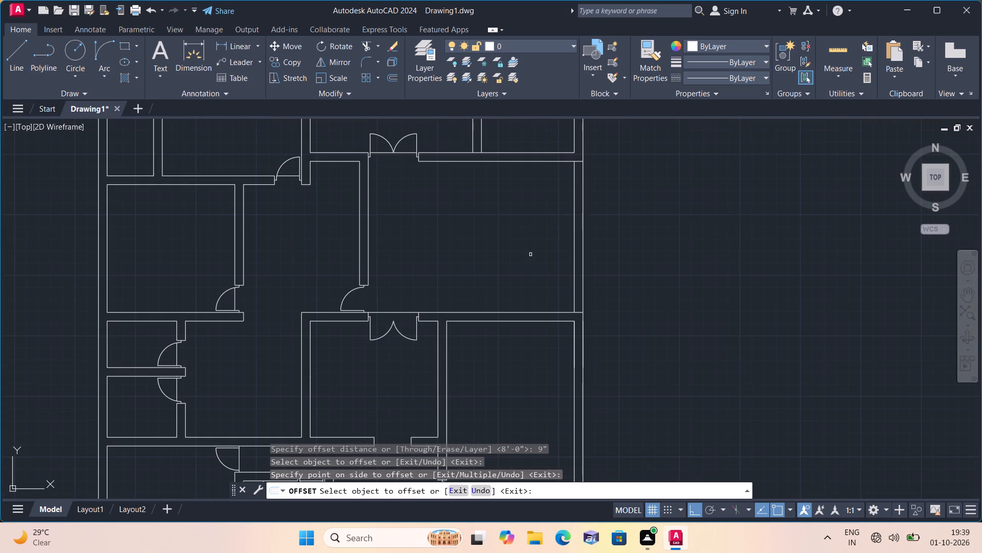
pyautogui.scroll(-1, 530, 254)
pyautogui.scroll(-1, 532, 334)
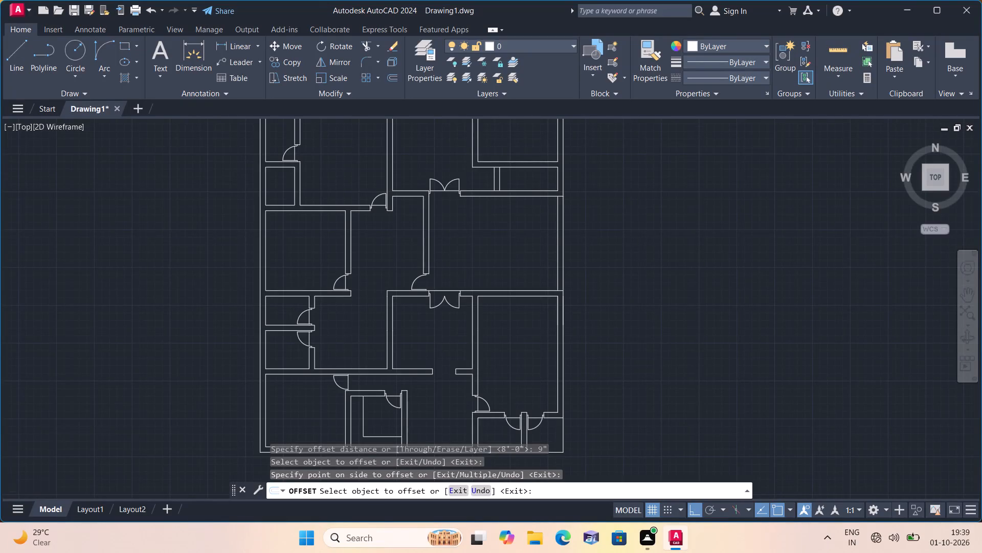
pyautogui.moveTo(532, 334); pyautogui.dragTo(526, 297, button='middle')
pyautogui.scroll(1, 526, 297)
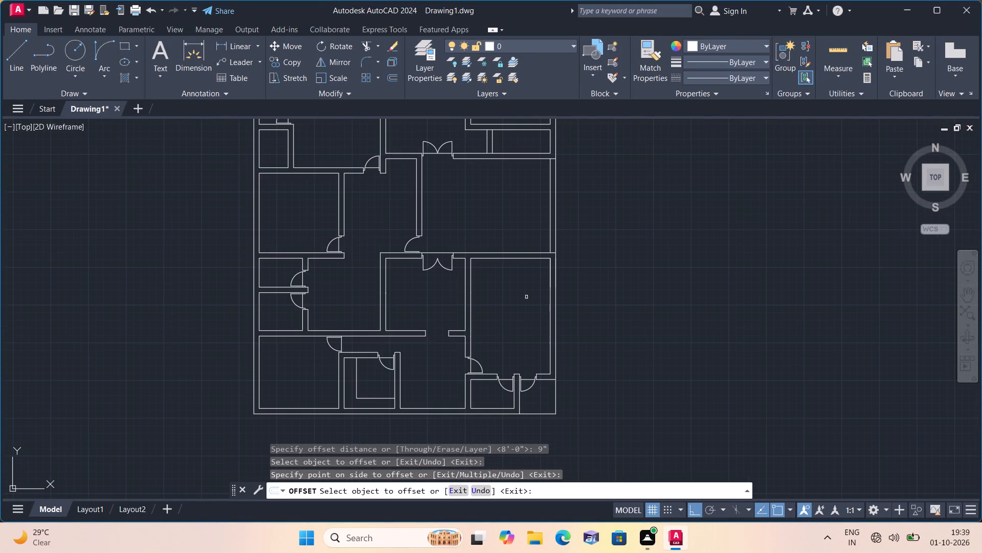
pyautogui.press('space')
pyautogui.press('space')
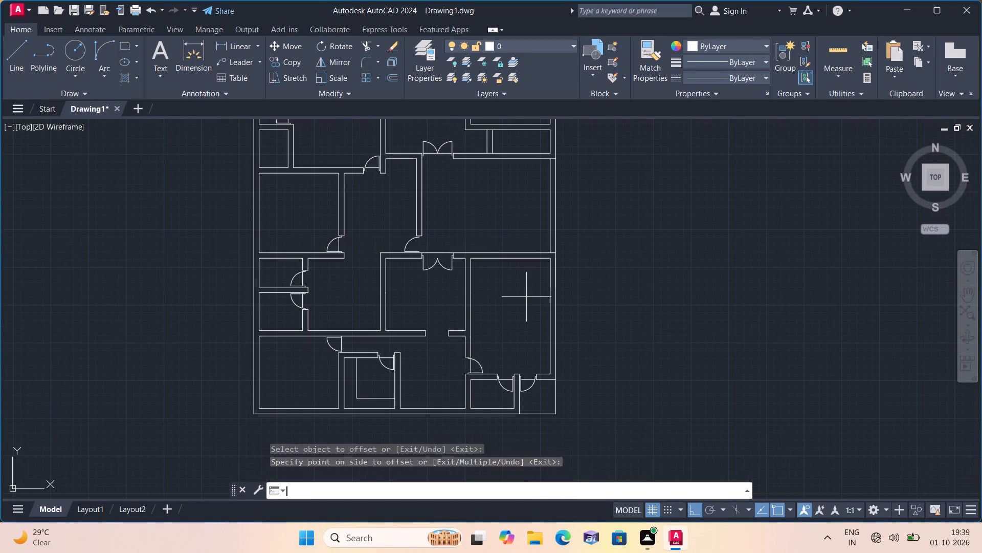
pyautogui.write("4'")
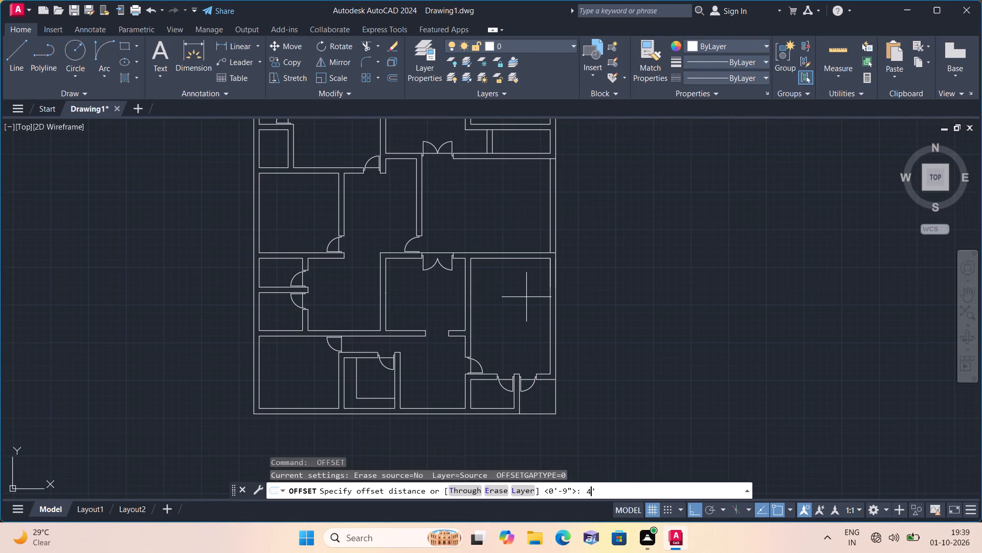
pyautogui.press('space')
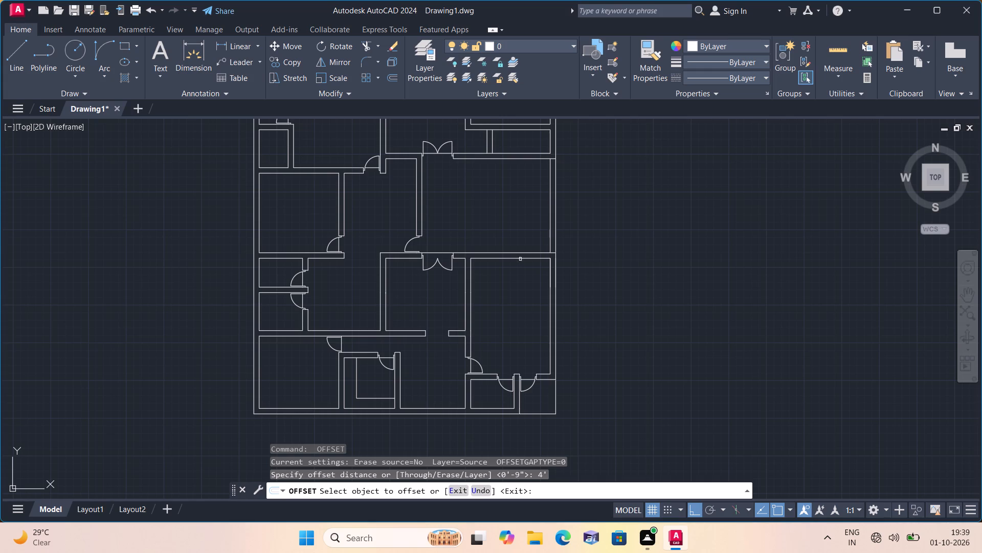
pyautogui.click(520, 258)
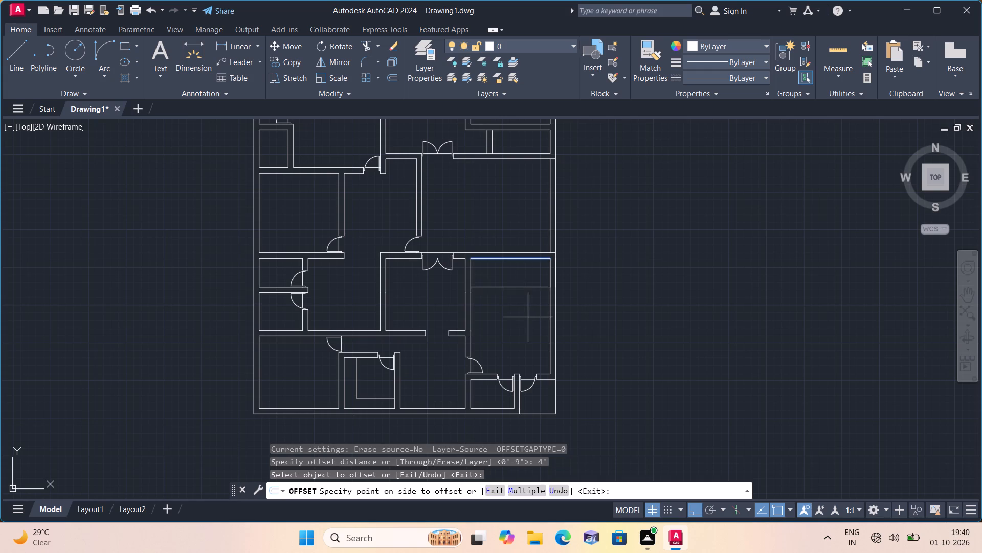
pyautogui.click(528, 317)
pyautogui.press('space')
# Offset the new horizontal partition line 9" downward to give the partition its wall thickness.
pyautogui.press('space')
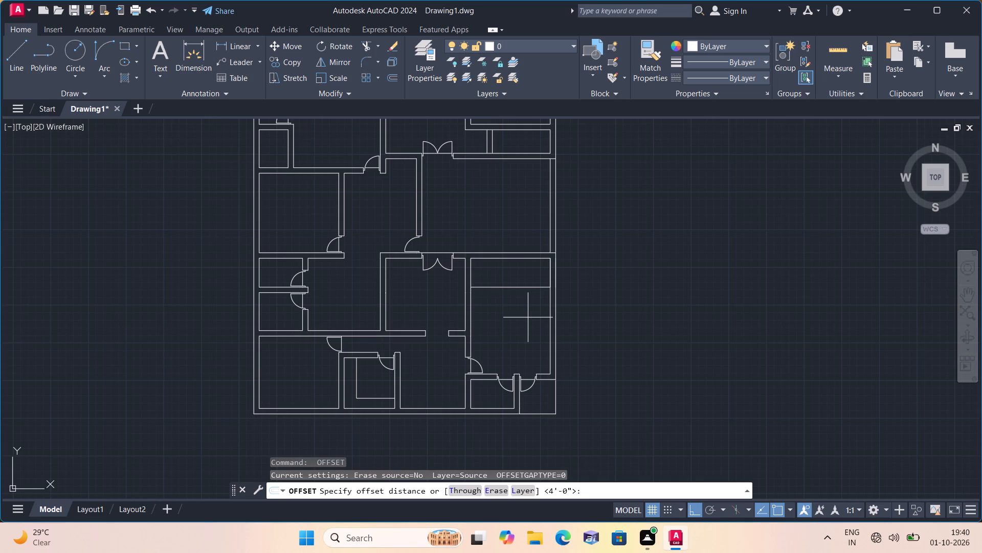
pyautogui.press('9')
pyautogui.hotkey('shift', '"')
pyautogui.press('space')
pyautogui.click(514, 287)
pyautogui.click(514, 312)
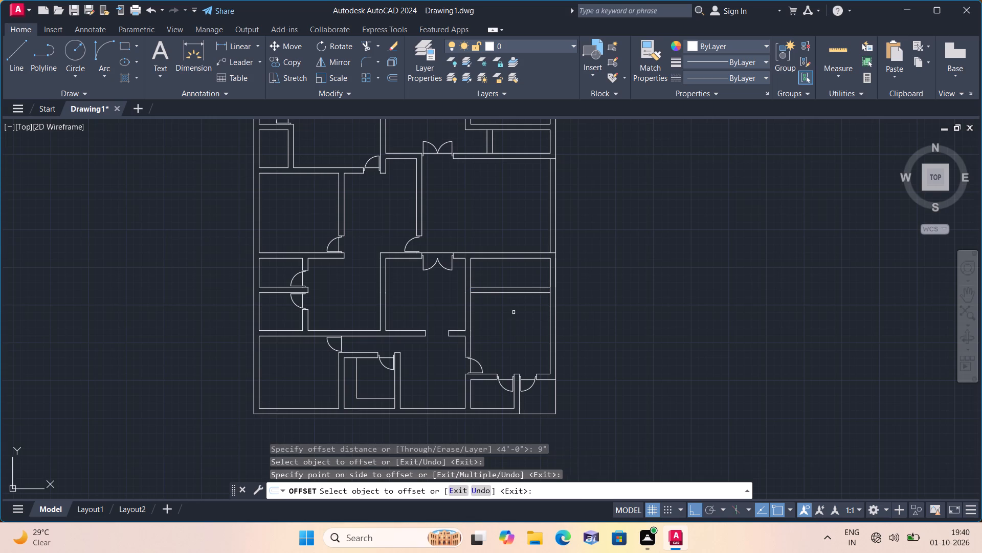
pyautogui.press('space')
# Offset the inner line of the right exterior wall 8' inward in the lower right room.
pyautogui.press('space')
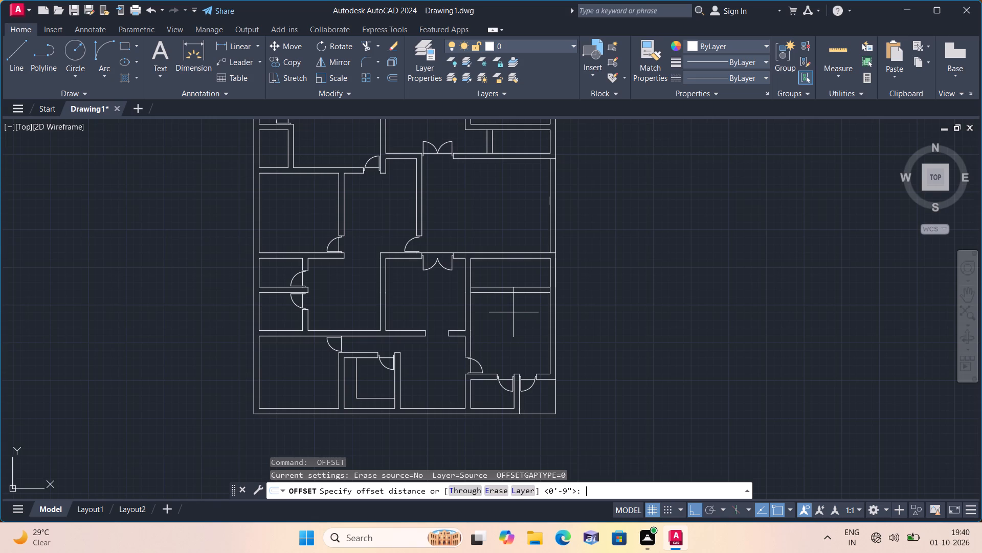
pyautogui.write("8'")
pyautogui.press('space')
pyautogui.click(550, 276)
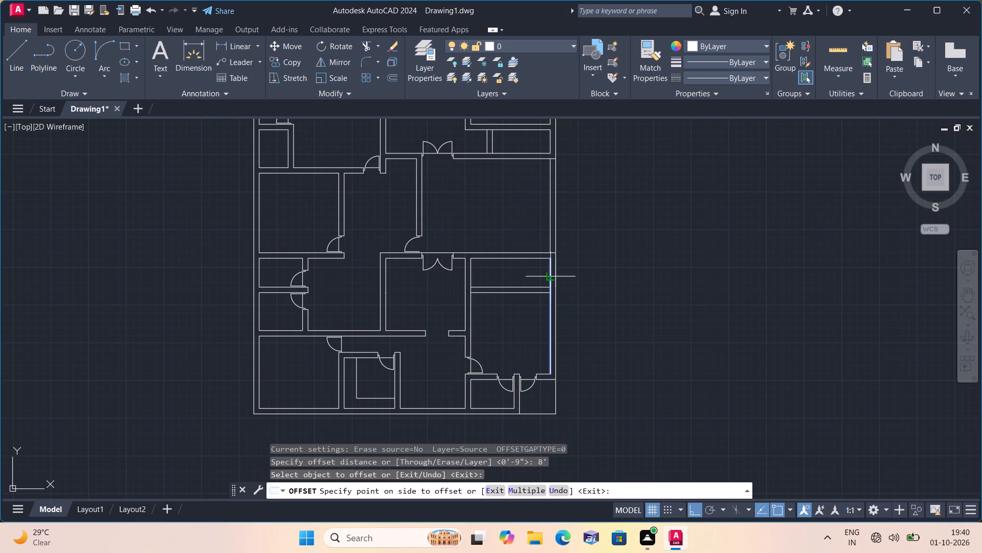
pyautogui.click(512, 276)
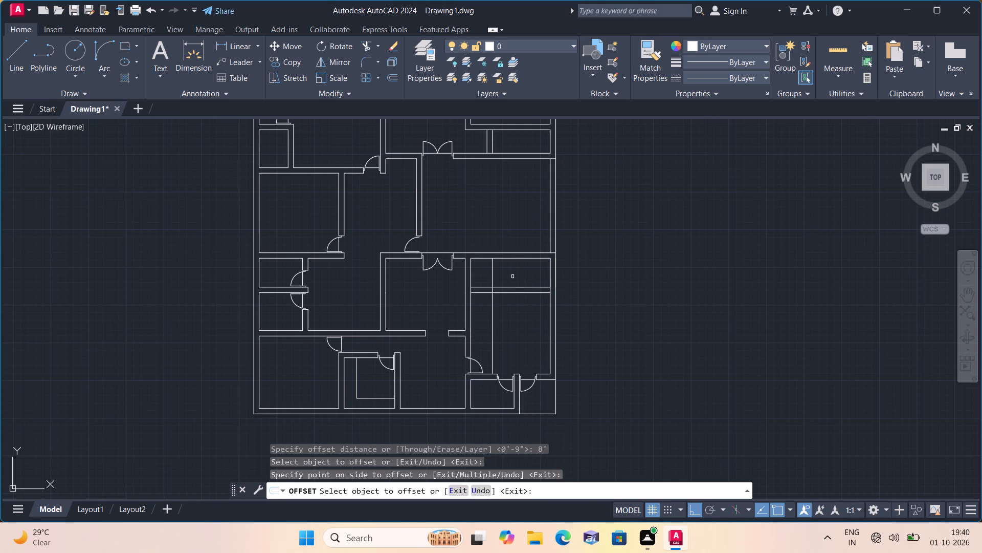
pyautogui.scroll(1, 512, 276)
pyautogui.press('space')
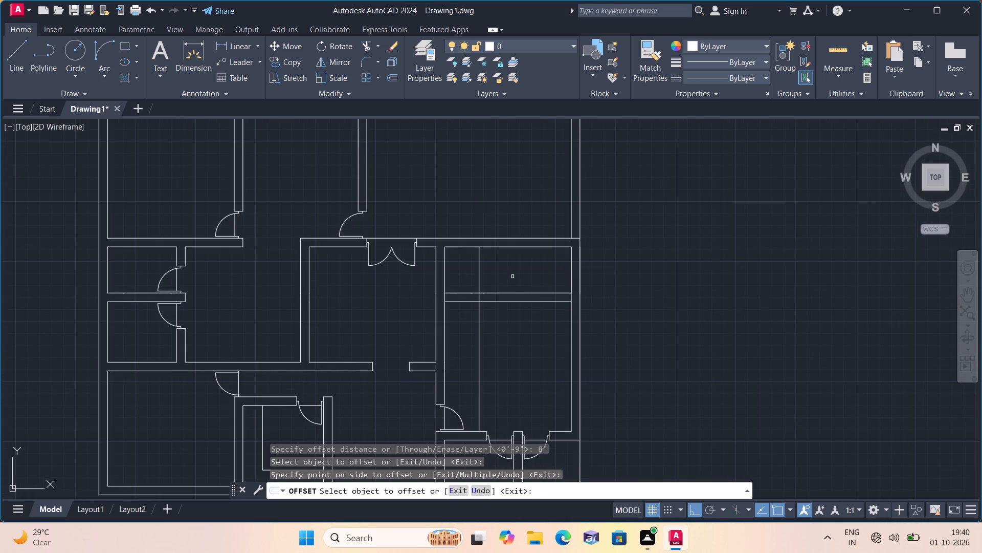
# Offset the new vertical line in the lower right room 9" to the left as the partition's second face.
pyautogui.press('space')
pyautogui.write('9"')
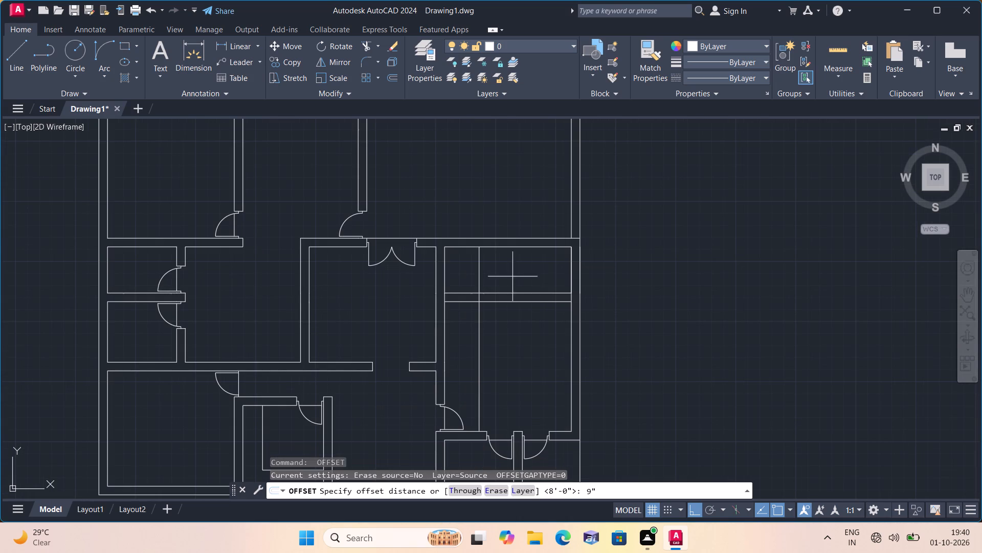
pyautogui.press('space')
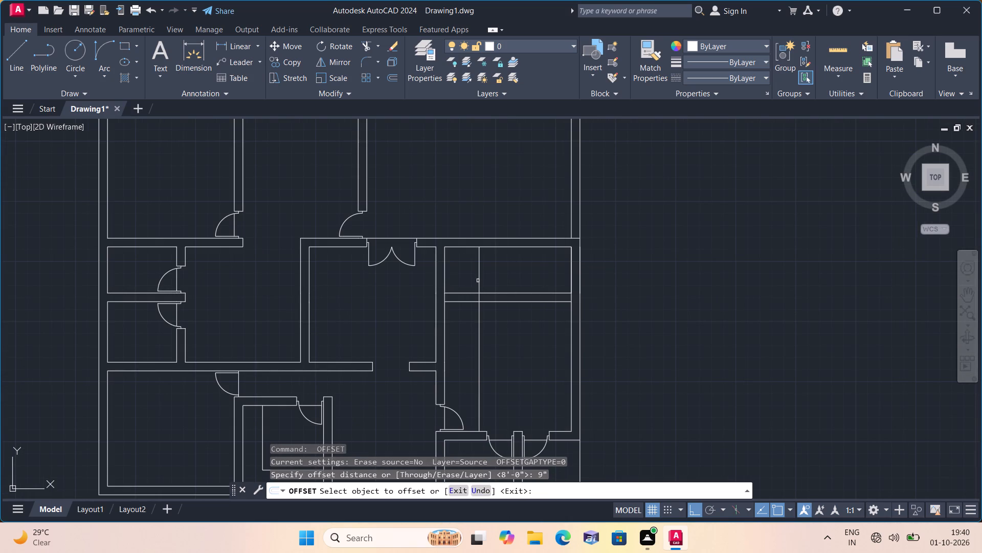
pyautogui.click(478, 281)
pyautogui.click(465, 273)
pyautogui.press('space')
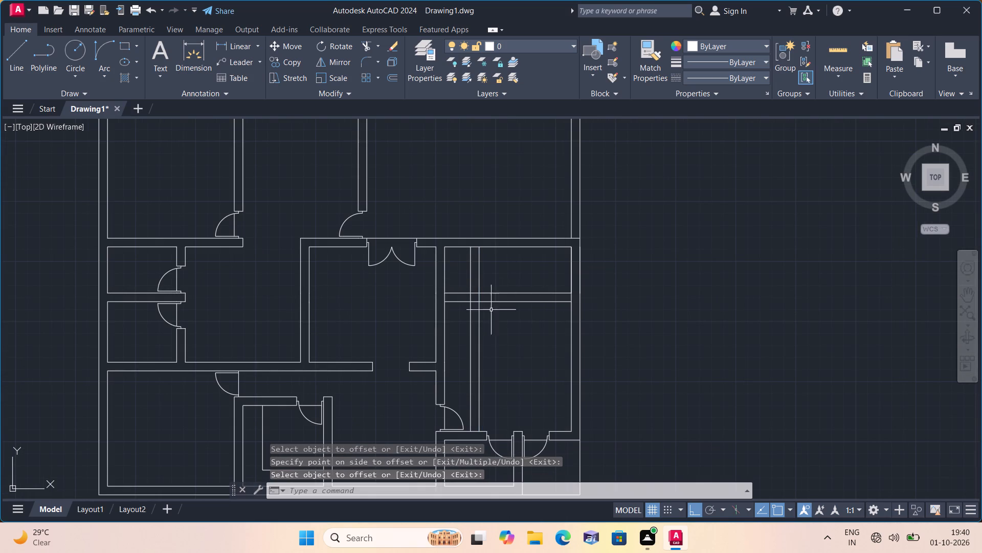
# Trim the two vertical partition lines where they extend below the horizontal partition in the lower right room.
pyautogui.moveTo(512, 335); pyautogui.dragTo(512, 320, button='middle')
pyautogui.scroll(-1, 512, 335)
pyautogui.write('trim')
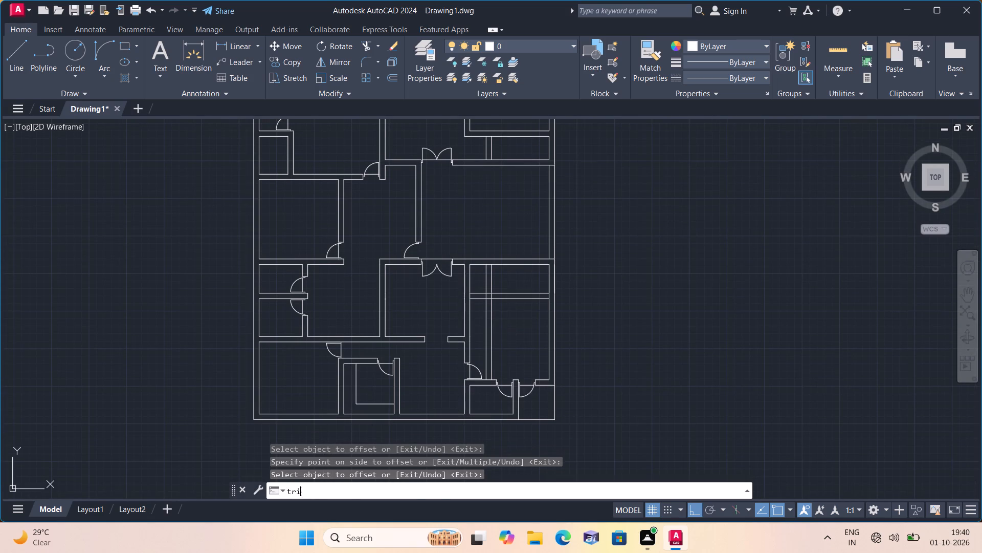
pyautogui.press('space')
pyautogui.click(511, 321)
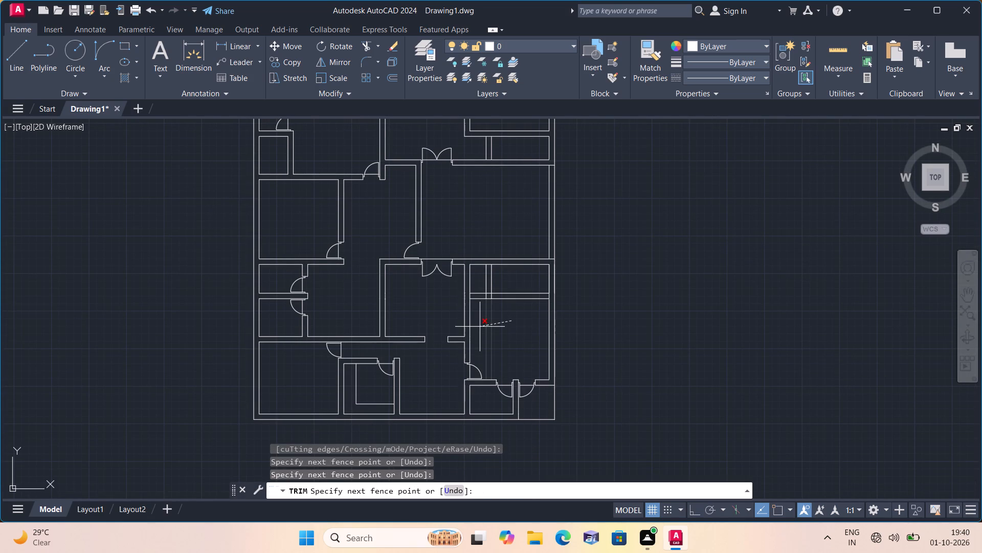
pyautogui.click(480, 327)
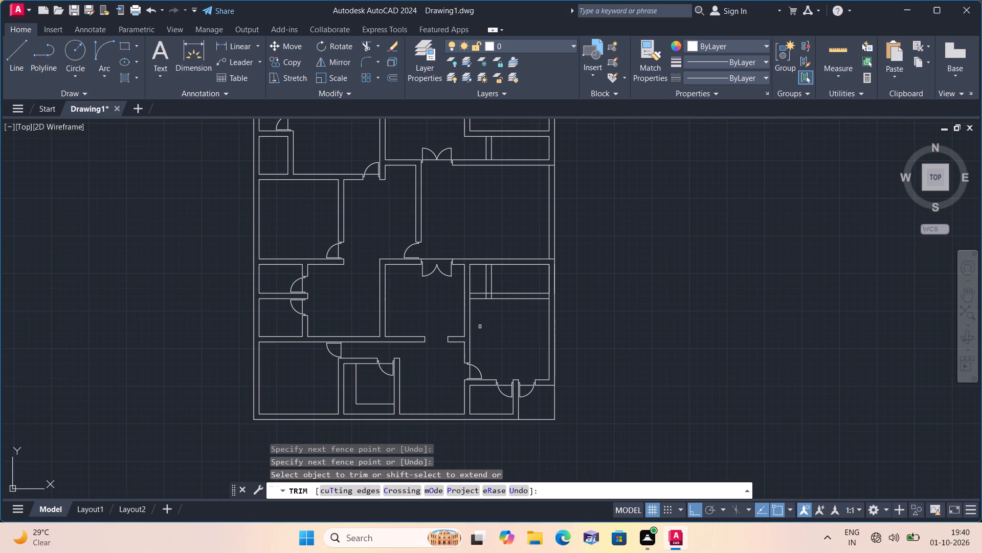
# Trim the line pieces crossing the new partitions' junctions with the left wall, the upper wall and each other.
pyautogui.scroll(2, 481, 295)
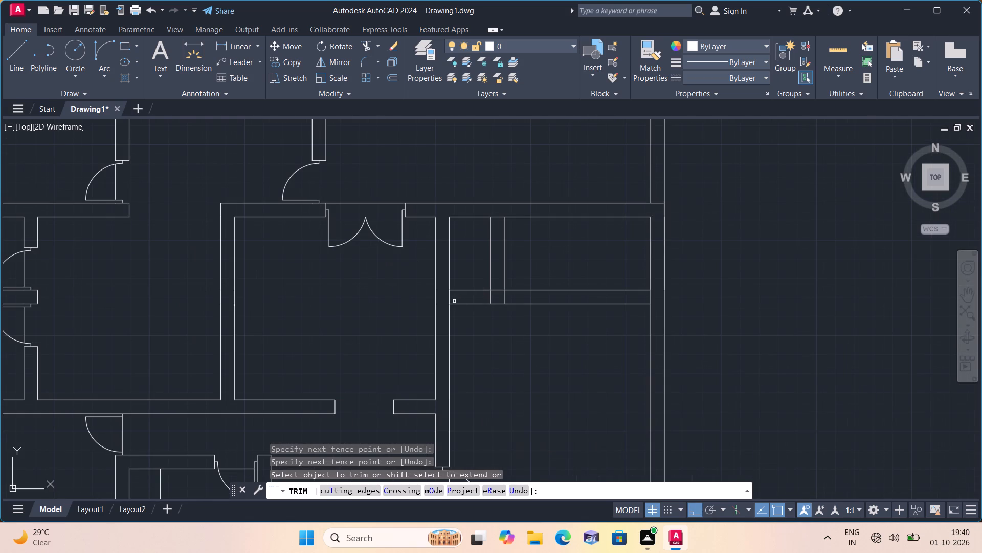
pyautogui.click(448, 299)
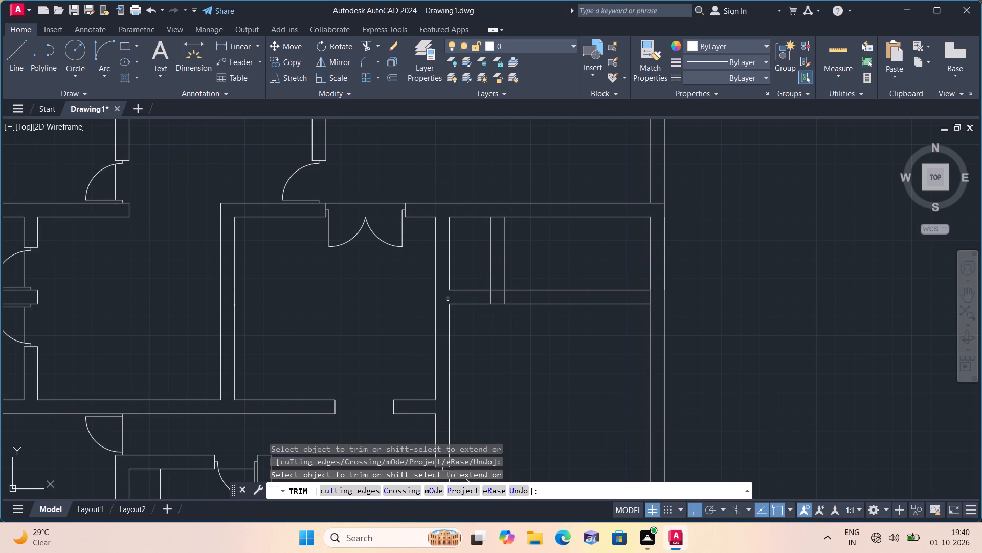
pyautogui.click(480, 300)
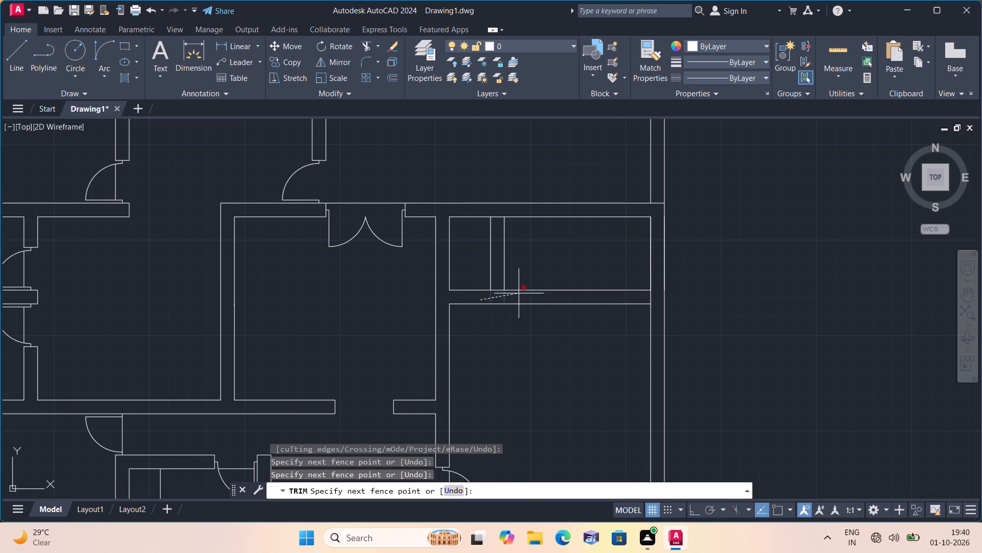
pyautogui.click(519, 293)
pyautogui.scroll(-1, 492, 306)
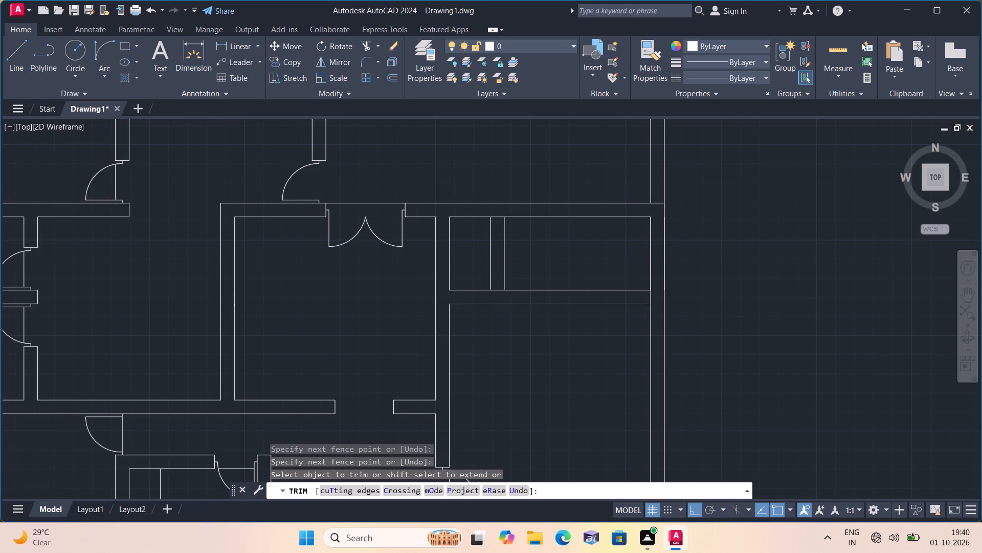
pyautogui.moveTo(518, 327); pyautogui.dragTo(523, 351, button='middle')
pyautogui.scroll(2, 505, 292)
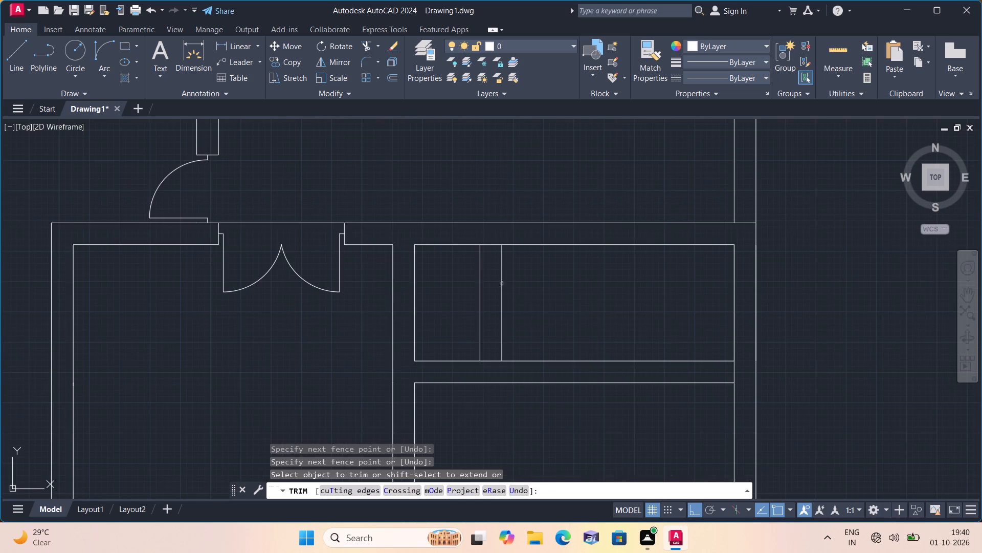
pyautogui.click(490, 244)
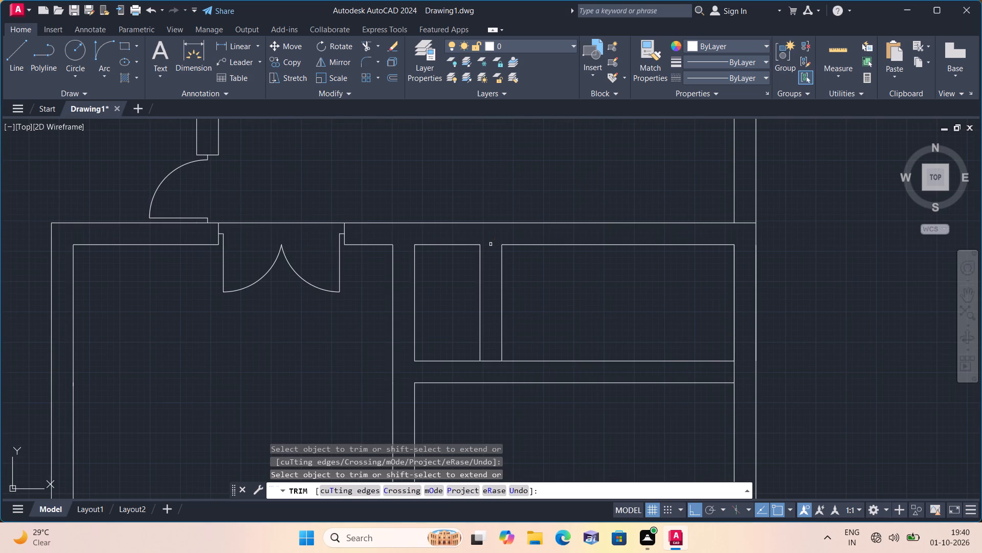
pyautogui.scroll(-1, 490, 244)
pyautogui.press('Escape')
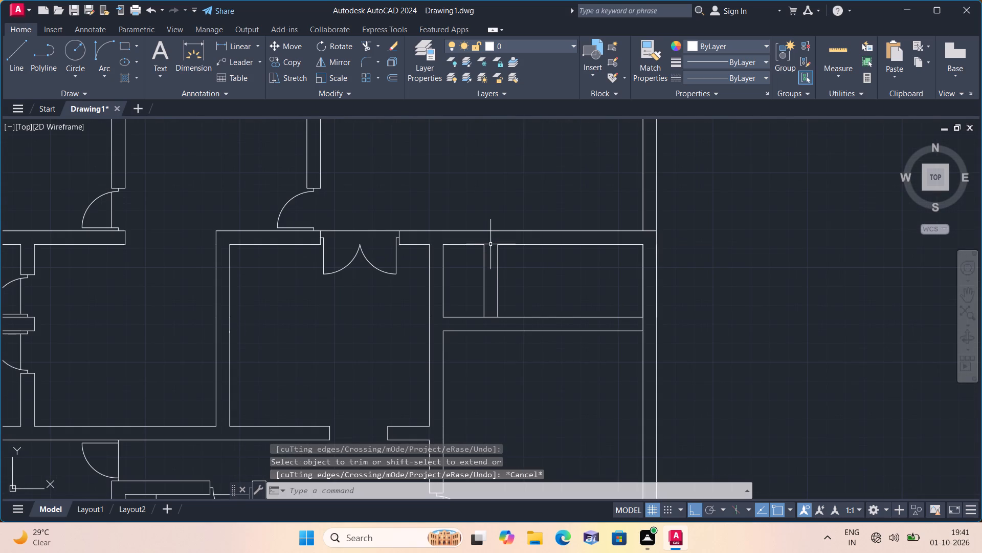
# Draw a line from the small compartment's upper left corner 2' down, continuing horizontally to the far face of the vertical partition.
pyautogui.press('l')
pyautogui.press('space')
pyautogui.scroll(1, 448, 268)
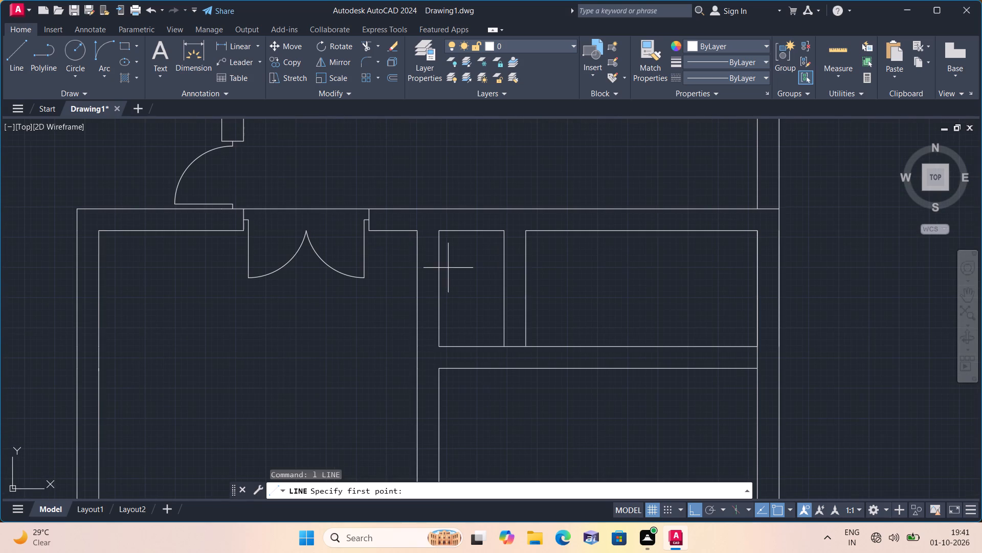
pyautogui.click(439, 234)
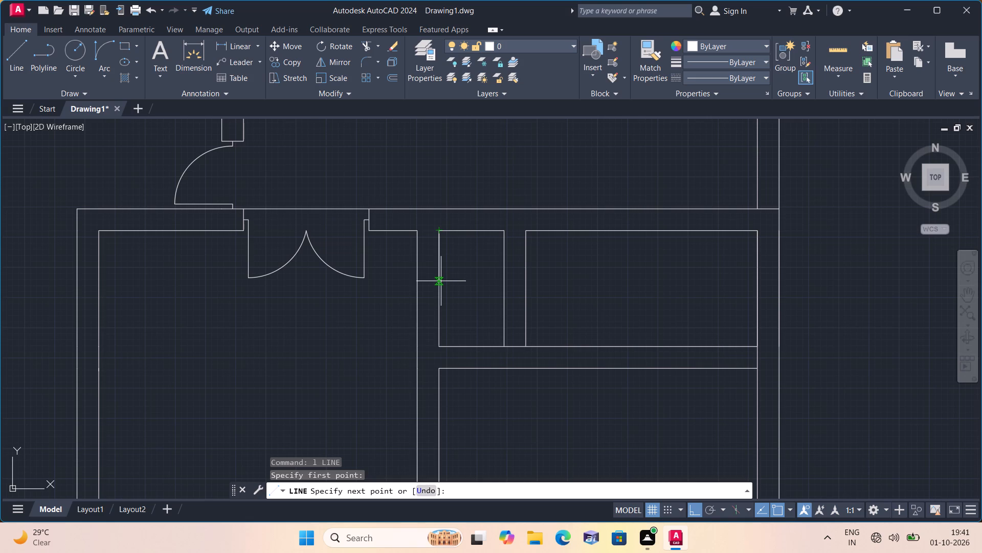
pyautogui.write("2'")
pyautogui.press('space')
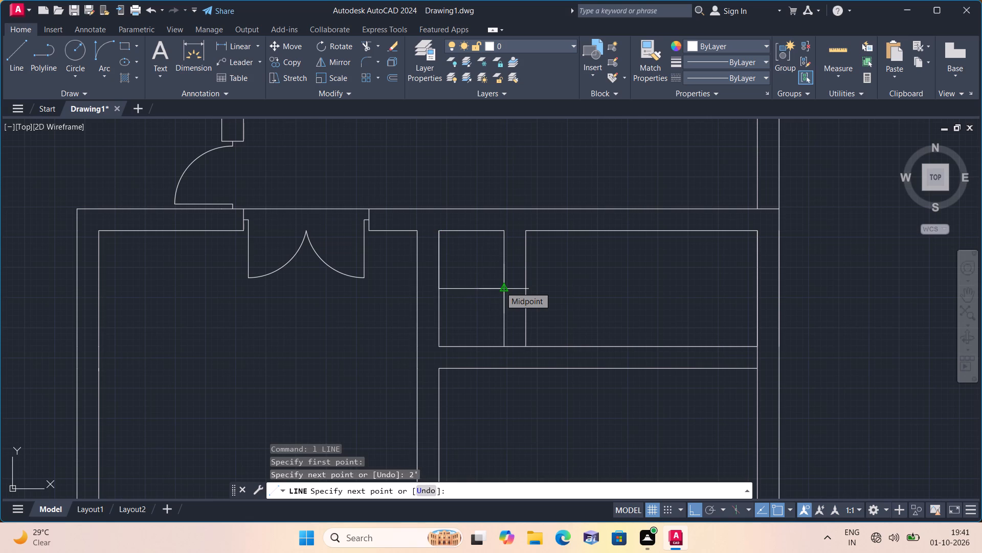
pyautogui.click(524, 290)
pyautogui.press('space')
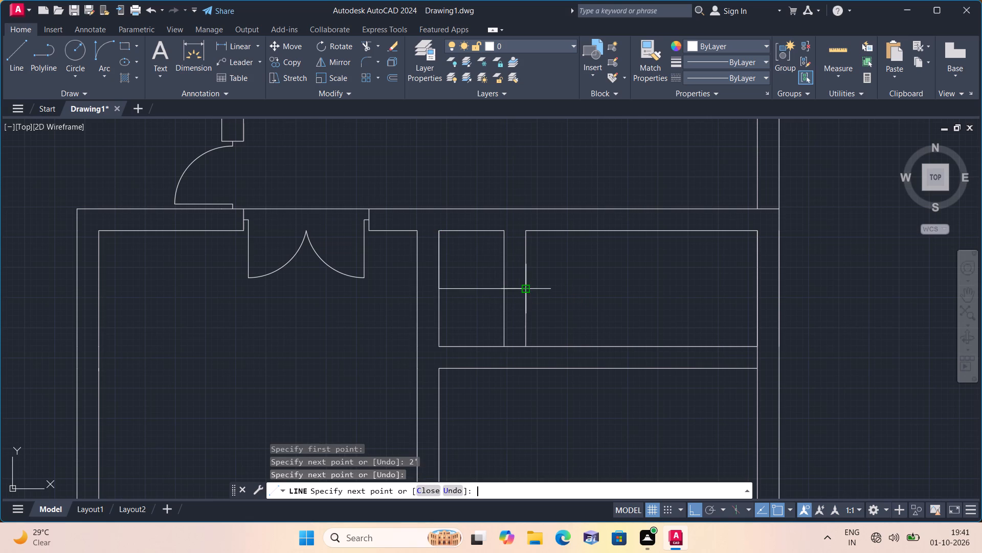
# Draw two short lines across the left wall's thickness, one at the 2' line and one at the horizontal partition's upper face.
pyautogui.press('space')
pyautogui.click(438, 291)
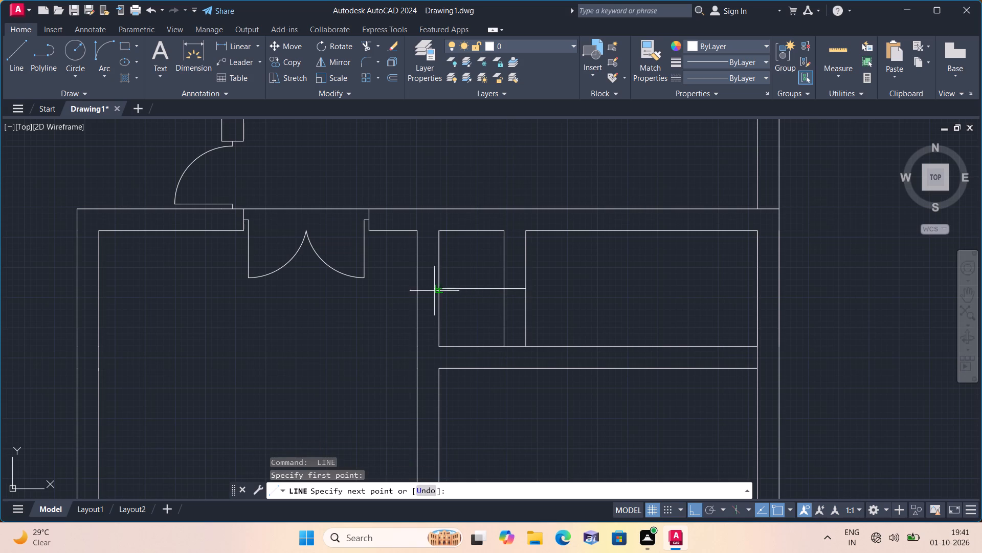
pyautogui.click(419, 291)
pyautogui.press('space')
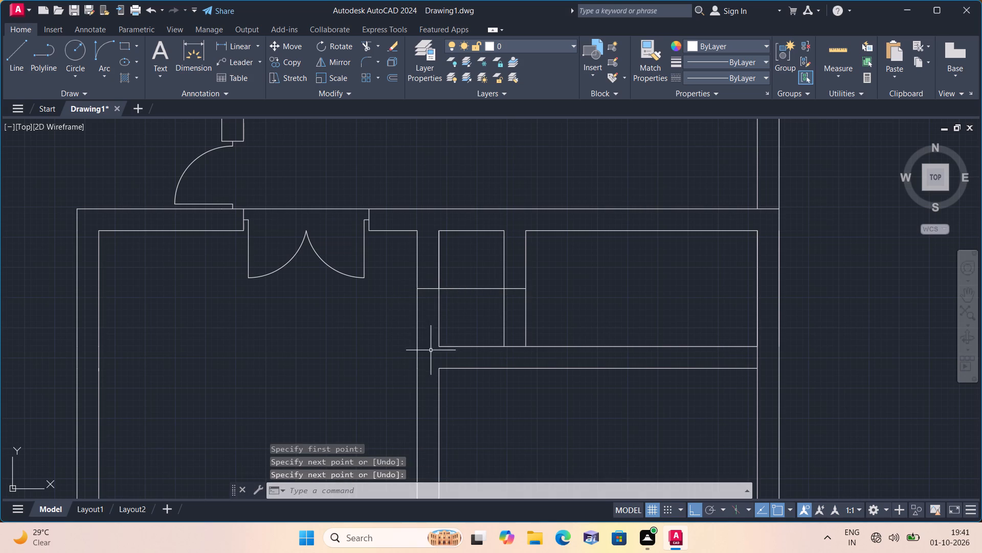
pyautogui.press('space')
pyautogui.click(438, 348)
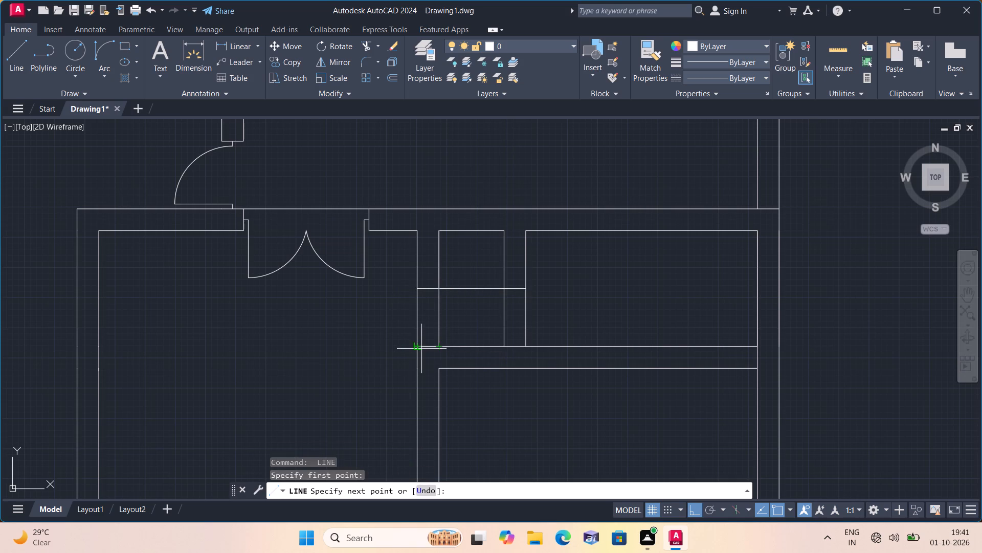
pyautogui.click(420, 350)
pyautogui.press('space')
# Trim the four vertical wall line pieces between the 2' line and the horizontal partition below the small lower right compartment.
pyautogui.write('trim')
pyautogui.press('space')
pyautogui.click(545, 317)
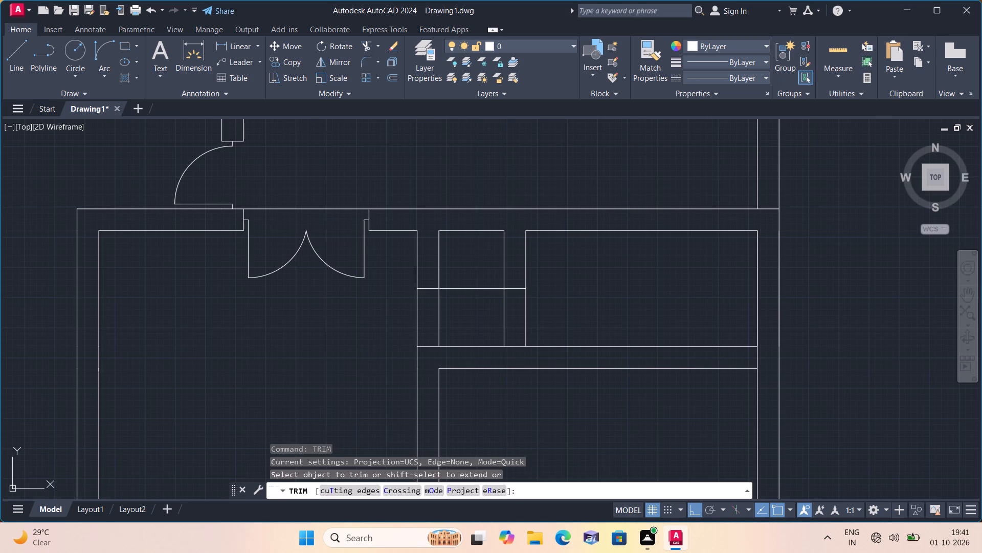
pyautogui.click(404, 316)
# Extend both faces of the upper right room's left wall down to the horizontal wall beside the upper double door.
pyautogui.scroll(-2, 404, 316)
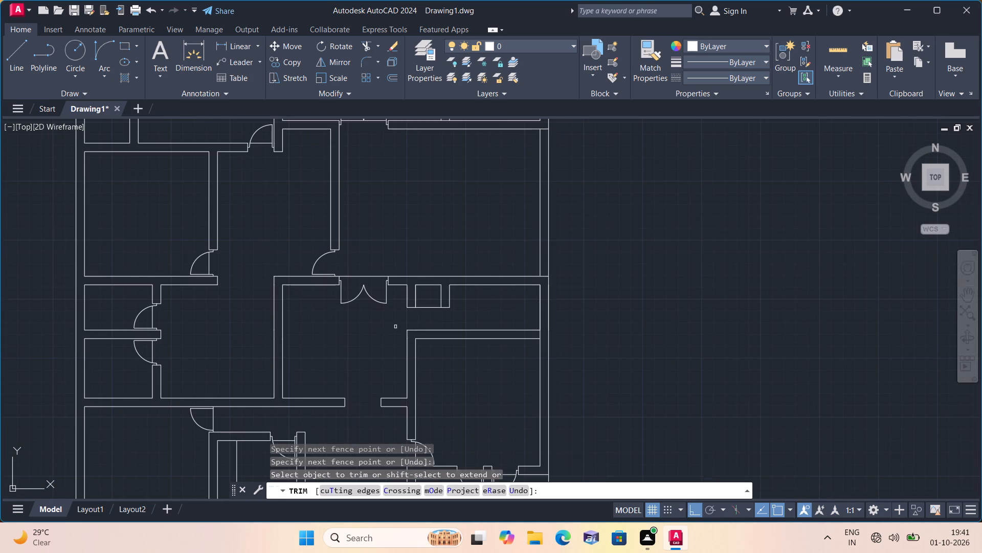
pyautogui.scroll(-1, 395, 327)
pyautogui.moveTo(433, 250); pyautogui.dragTo(449, 282, button='middle')
pyautogui.scroll(-1, 433, 250)
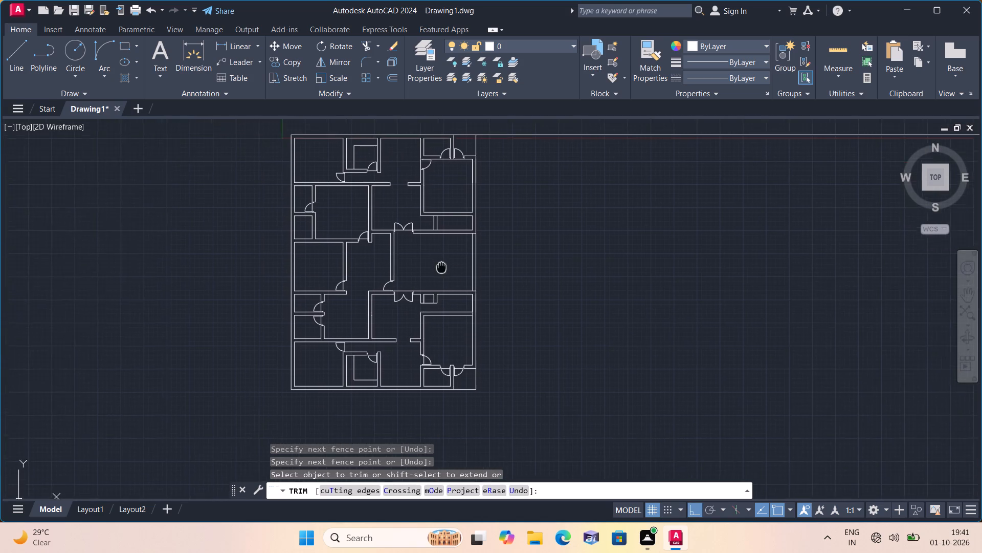
pyautogui.moveTo(449, 282); pyautogui.dragTo(465, 375, button='middle')
pyautogui.scroll(1, 465, 370)
pyautogui.scroll(1, 475, 316)
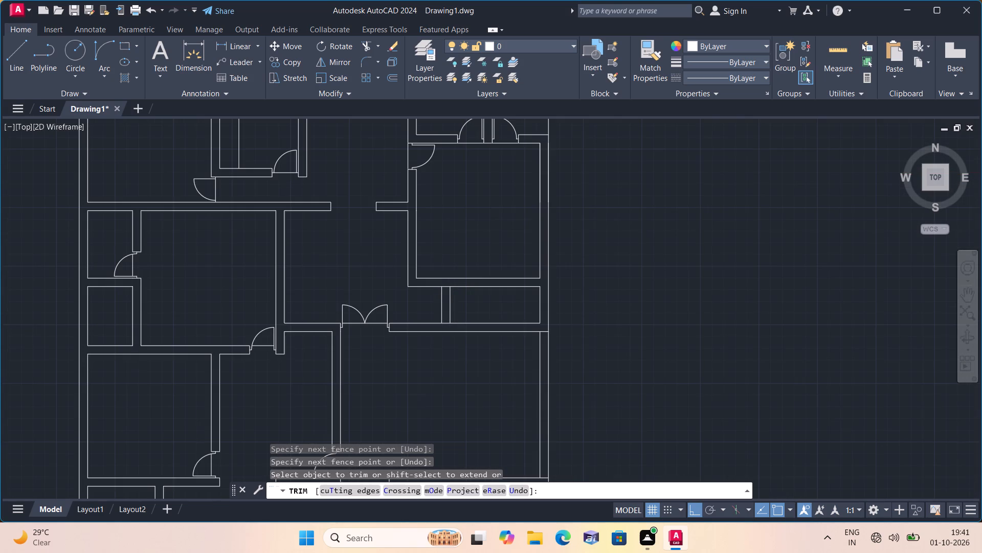
pyautogui.scroll(1, 475, 316)
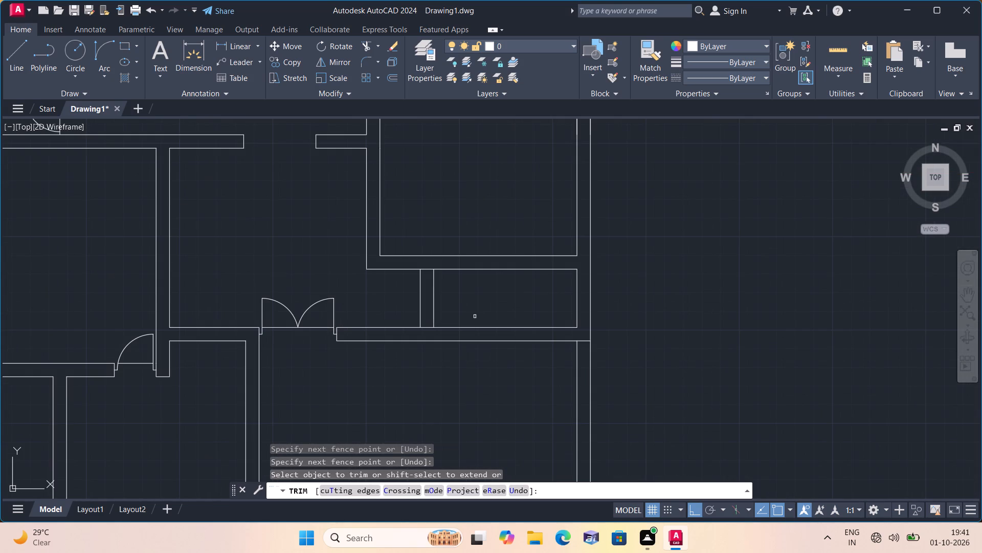
pyautogui.press('Escape')
pyautogui.write('exte')
pyautogui.press('space')
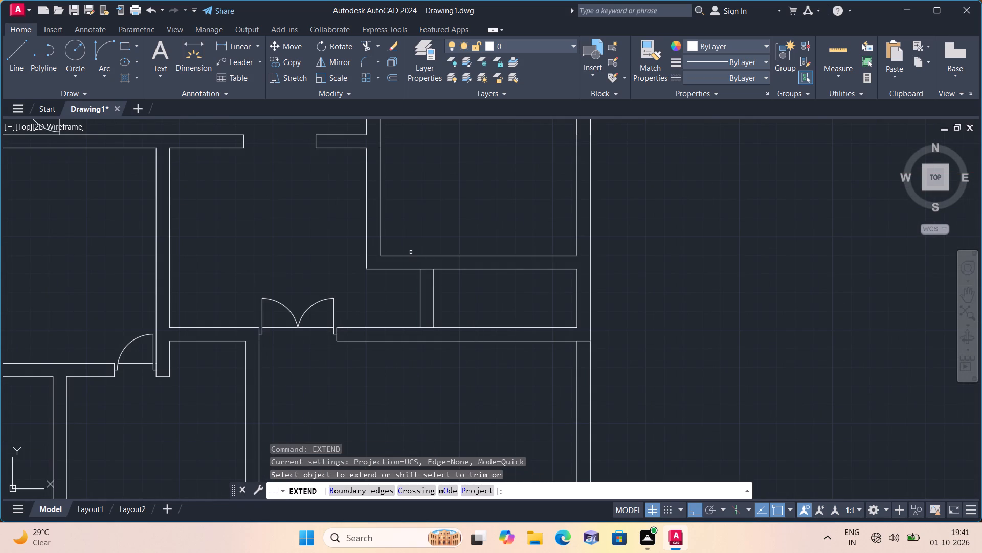
pyautogui.click(409, 236)
pyautogui.click(352, 252)
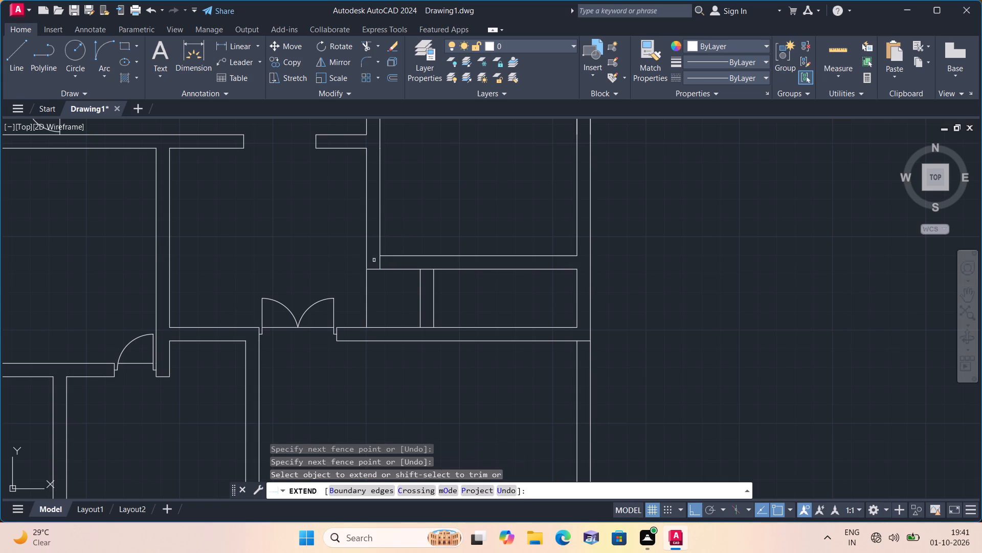
pyautogui.click(379, 264)
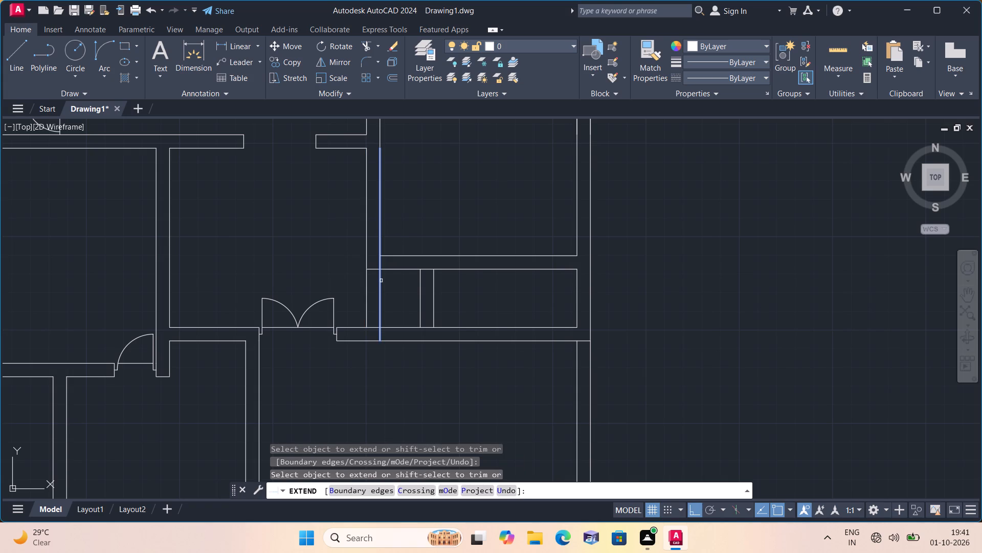
pyautogui.press('Escape')
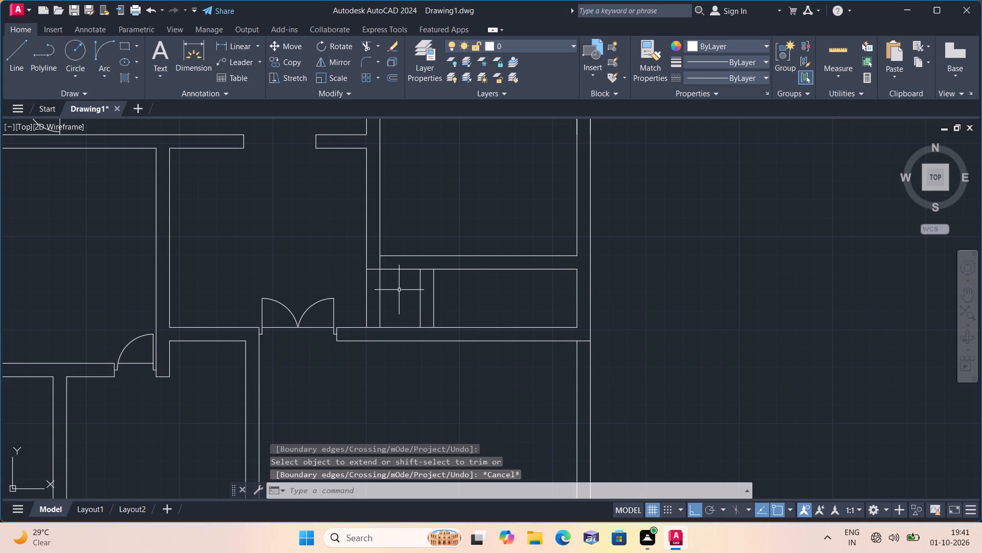
# Trim the line pieces crossing the junctions of the extended wall and the short partition beside the upper double door.
pyautogui.write('trim')
pyautogui.press('space')
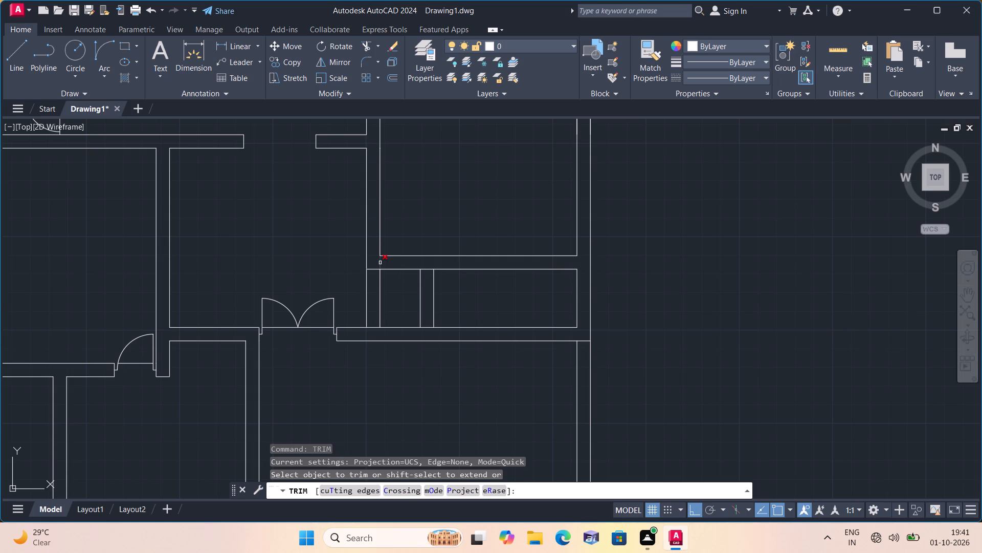
pyautogui.click(380, 263)
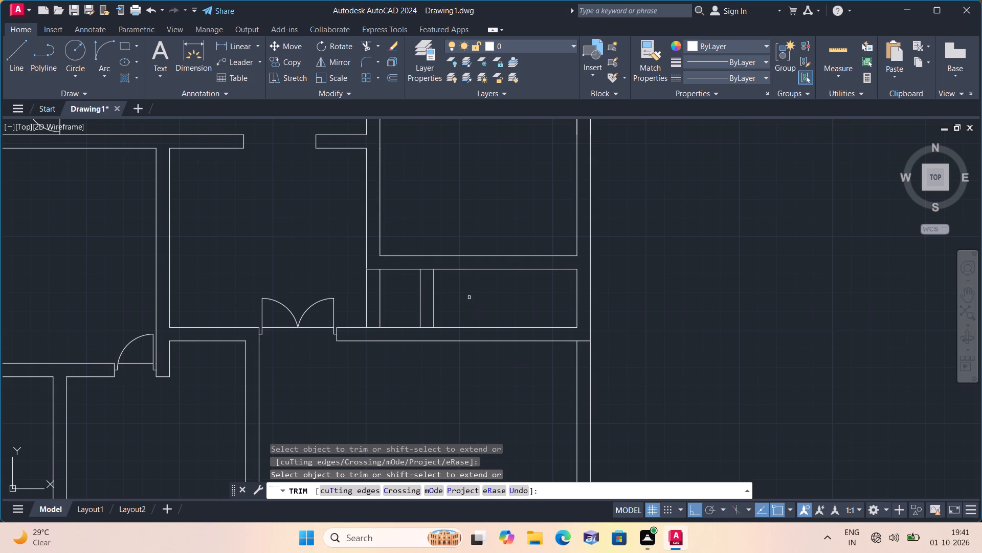
pyautogui.click(371, 328)
pyautogui.click(425, 328)
pyautogui.scroll(-1, 425, 335)
pyautogui.moveTo(425, 369); pyautogui.dragTo(424, 361, button='middle')
pyautogui.press('Escape')
# Draw a line from the short partition's lower right corner 2' up, continuing horizontally to the extended wall's far left face.
pyautogui.press('l')
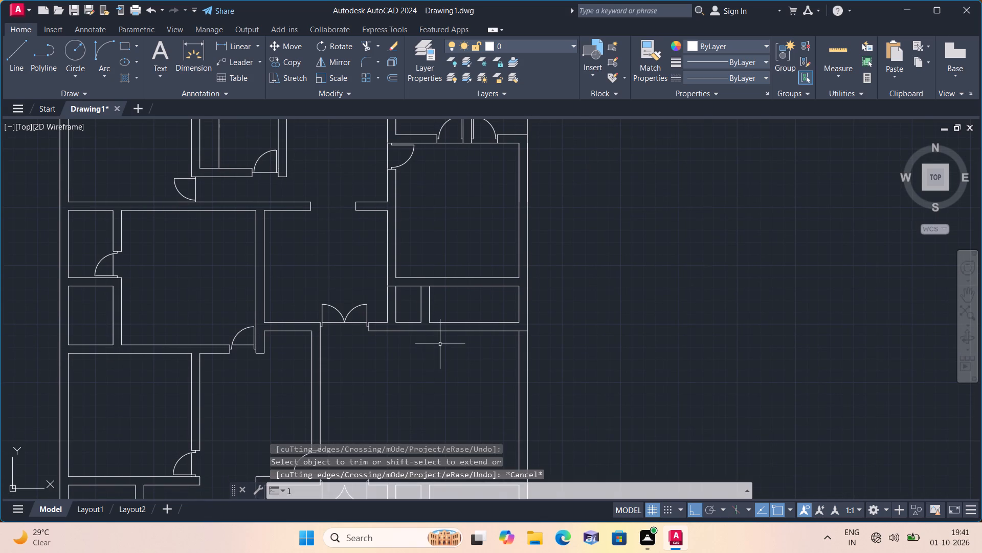
pyautogui.press('space')
pyautogui.scroll(2, 411, 336)
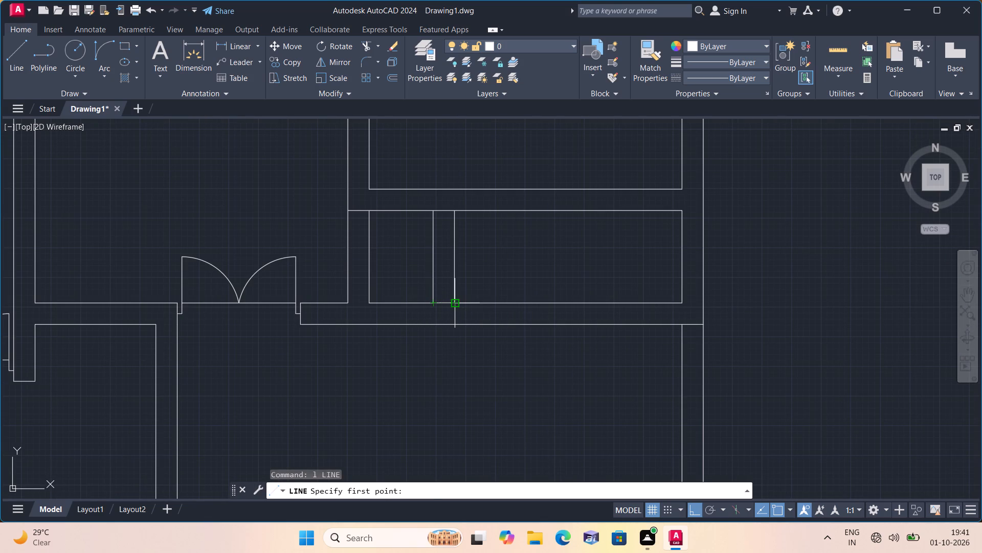
pyautogui.click(454, 304)
pyautogui.write("2'")
pyautogui.press('space')
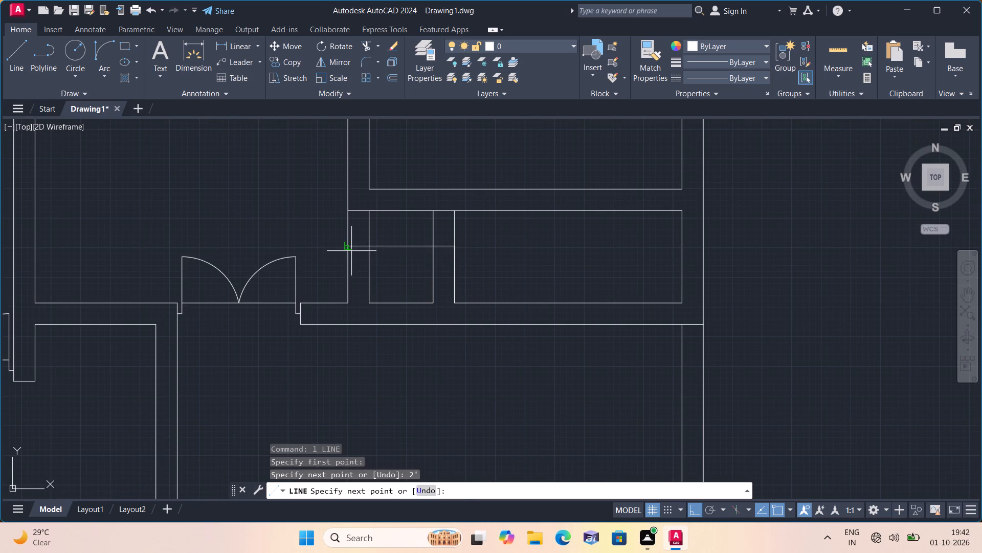
pyautogui.click(351, 249)
pyautogui.press('space')
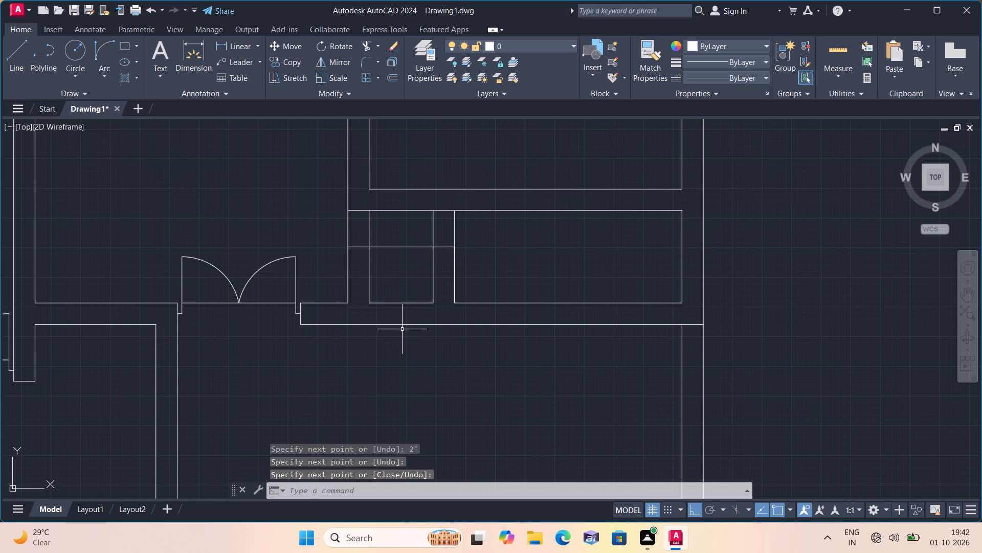
# Delete the 2' vertical line segment drawn over the short partition's right face.
pyautogui.click(455, 287)
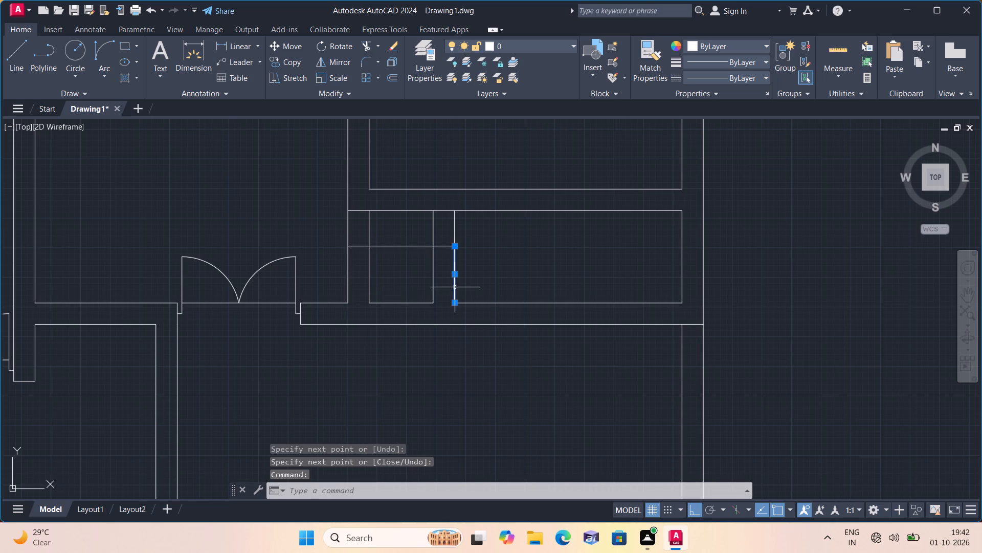
pyautogui.press('Delete')
# Trim the four vertical wall line pieces above the 2' line in the space beside the upper double door.
pyautogui.write('trim')
pyautogui.press('space')
pyautogui.click(476, 228)
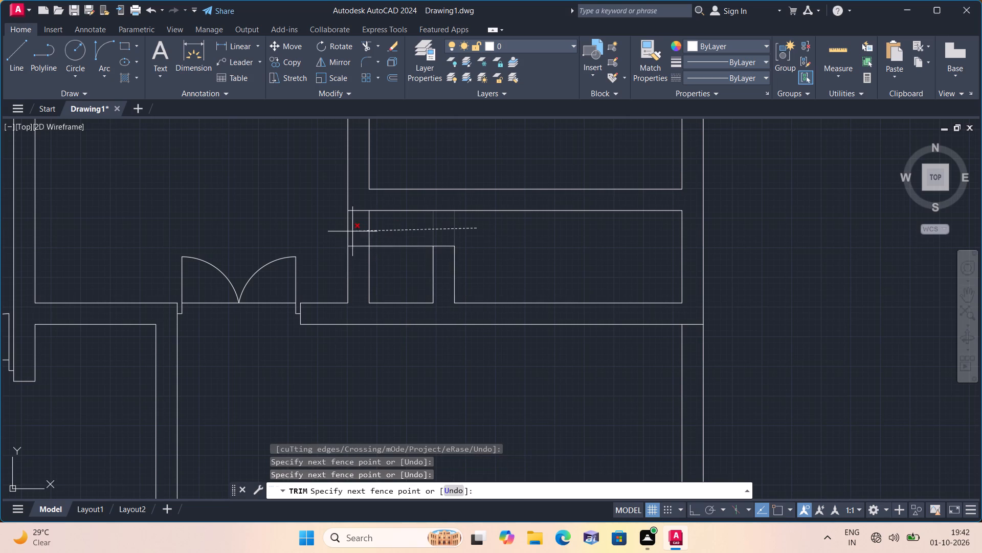
pyautogui.click(342, 231)
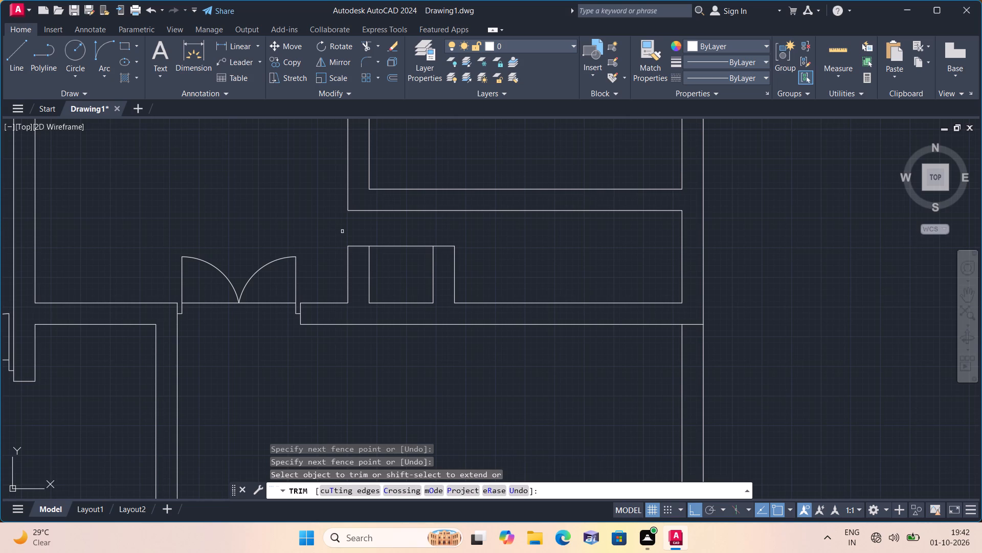
# Review the whole floor plan, including the two small compartments beside the upper and lower double doors.
pyautogui.scroll(-1, 343, 239)
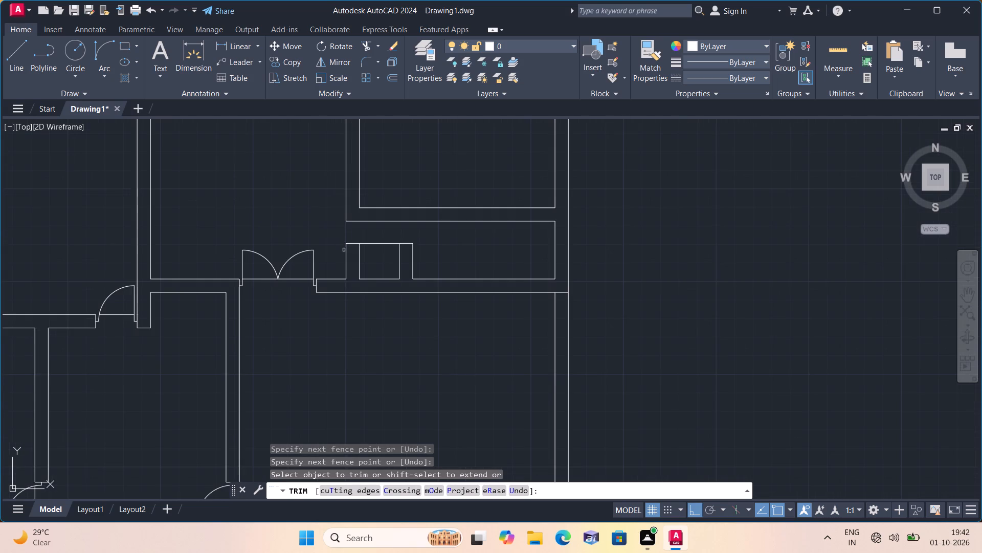
pyautogui.scroll(-1, 426, 279)
pyautogui.moveTo(427, 322); pyautogui.dragTo(440, 305, button='middle')
pyautogui.scroll(-1, 430, 320)
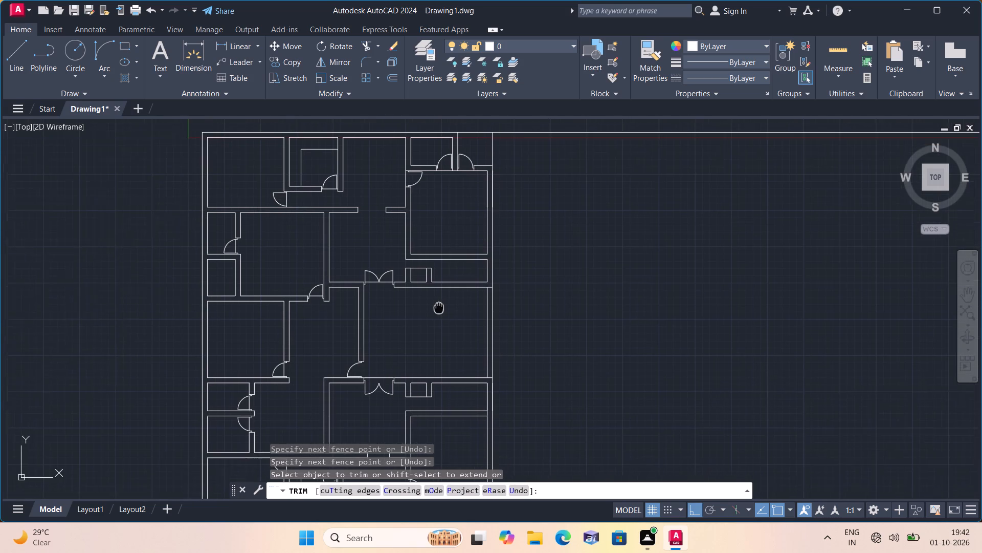
pyautogui.moveTo(440, 305); pyautogui.dragTo(443, 297, button='middle')
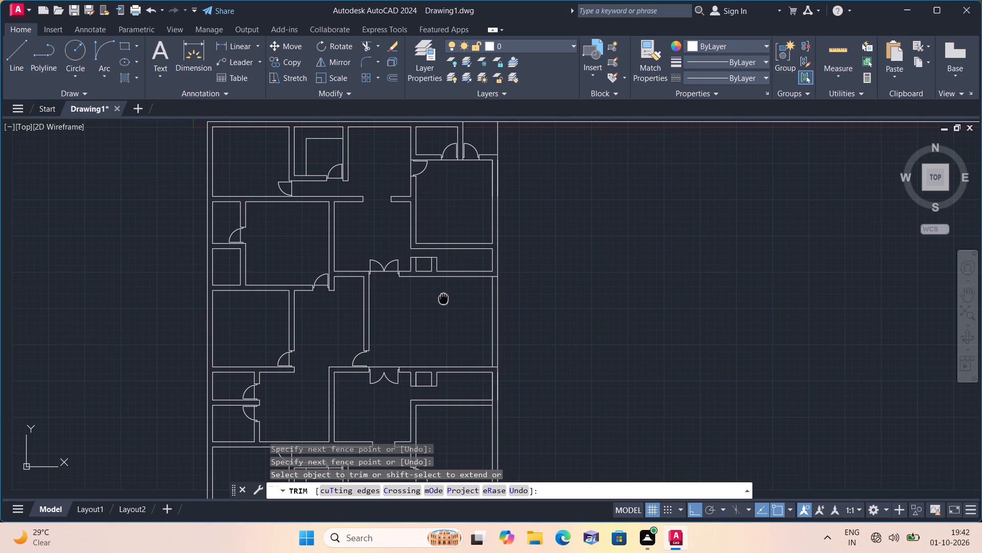
pyautogui.scroll(-1, 443, 299)
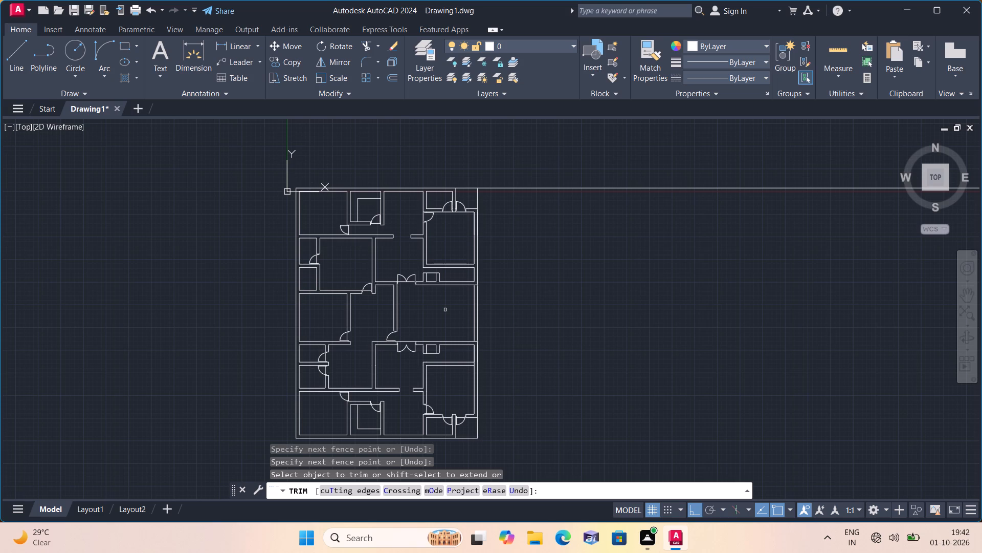
pyautogui.scroll(-2, 445, 310)
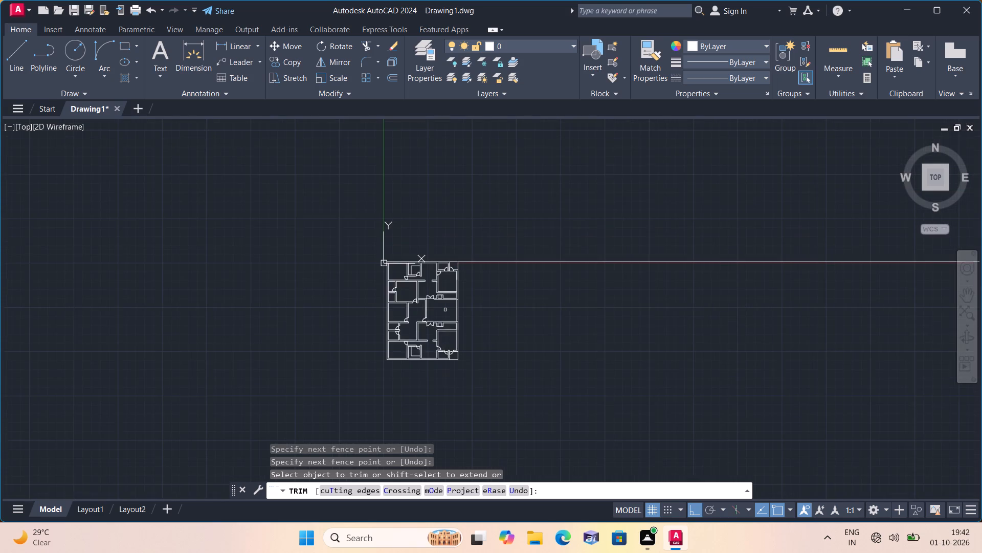
pyautogui.scroll(1, 445, 310)
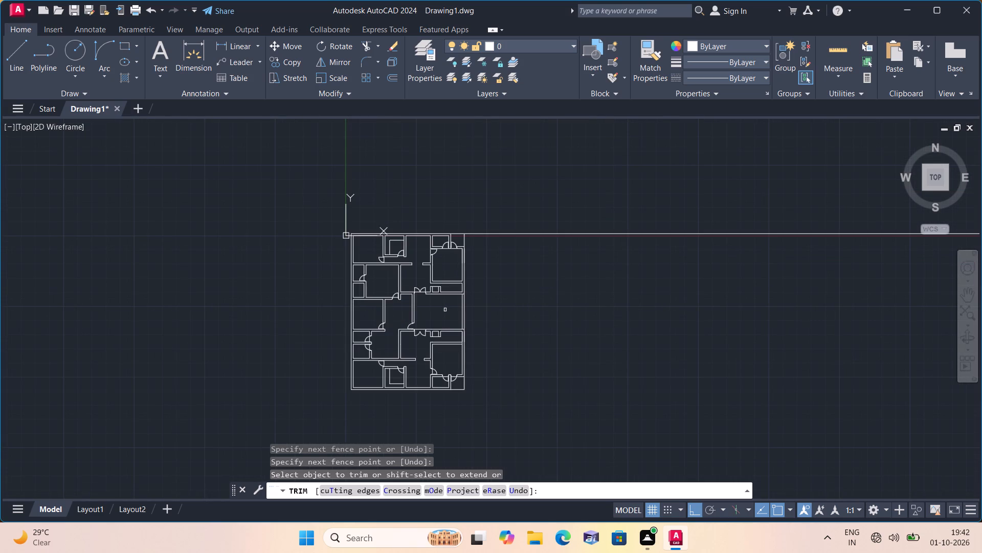
pyautogui.scroll(-1, 445, 310)
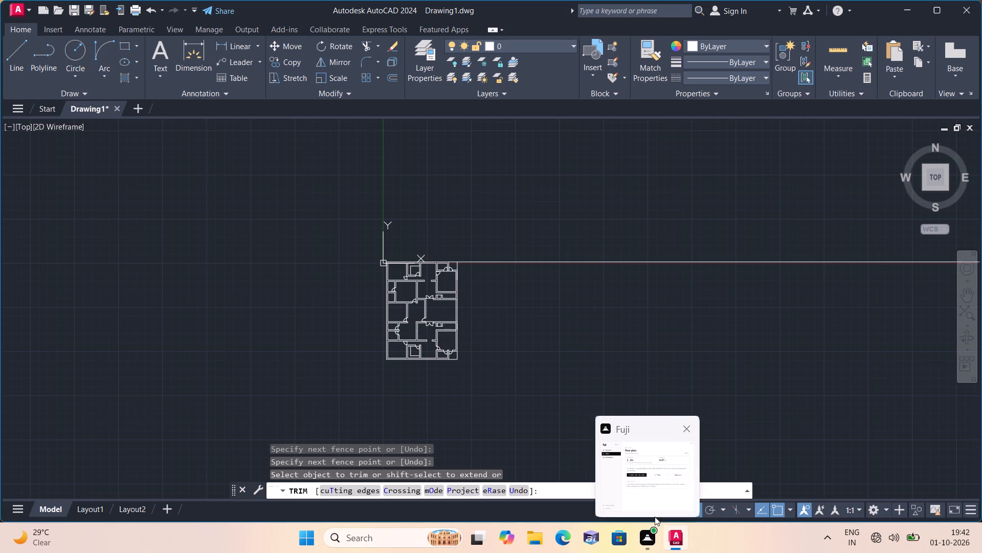
pyautogui.scroll(3, 443, 304)
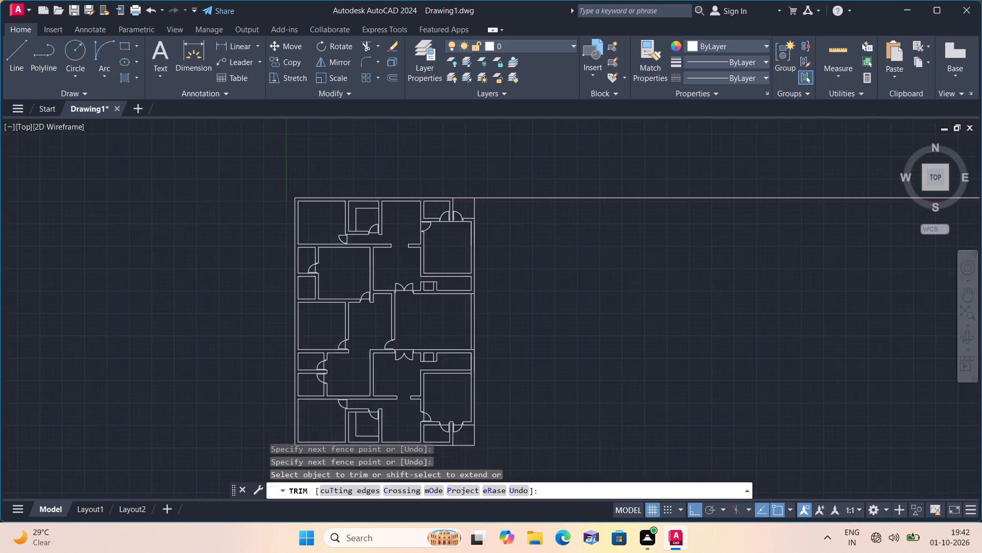
pyautogui.moveTo(439, 325); pyautogui.dragTo(440, 261, button='middle')
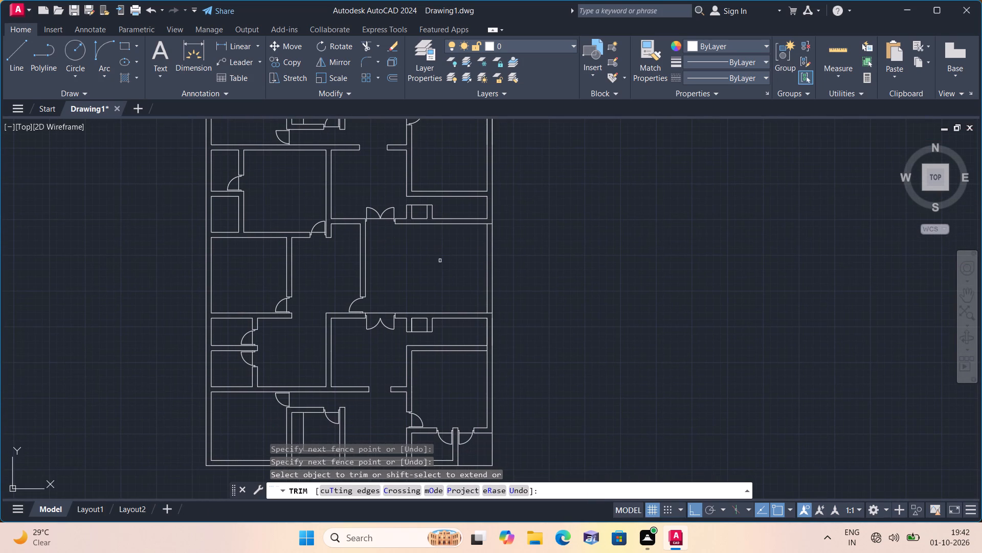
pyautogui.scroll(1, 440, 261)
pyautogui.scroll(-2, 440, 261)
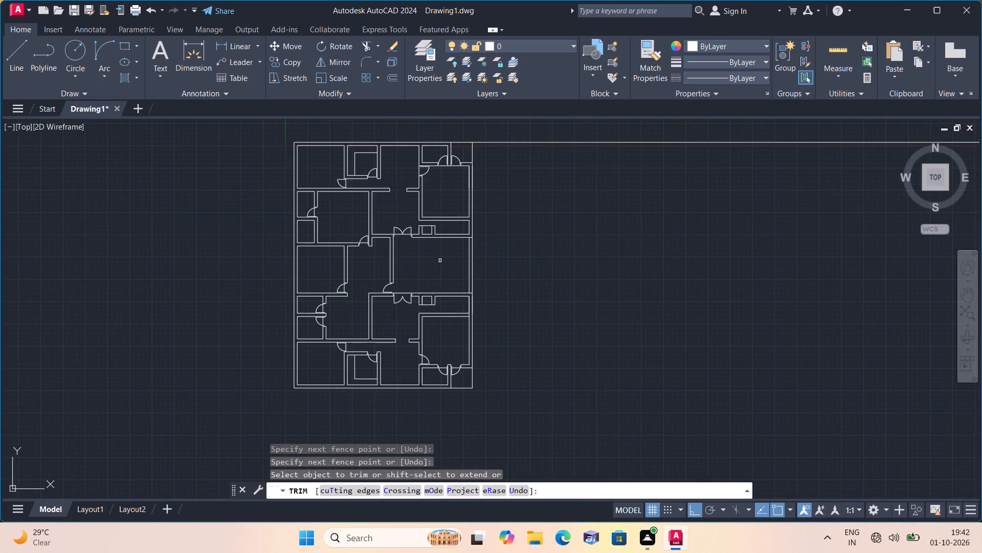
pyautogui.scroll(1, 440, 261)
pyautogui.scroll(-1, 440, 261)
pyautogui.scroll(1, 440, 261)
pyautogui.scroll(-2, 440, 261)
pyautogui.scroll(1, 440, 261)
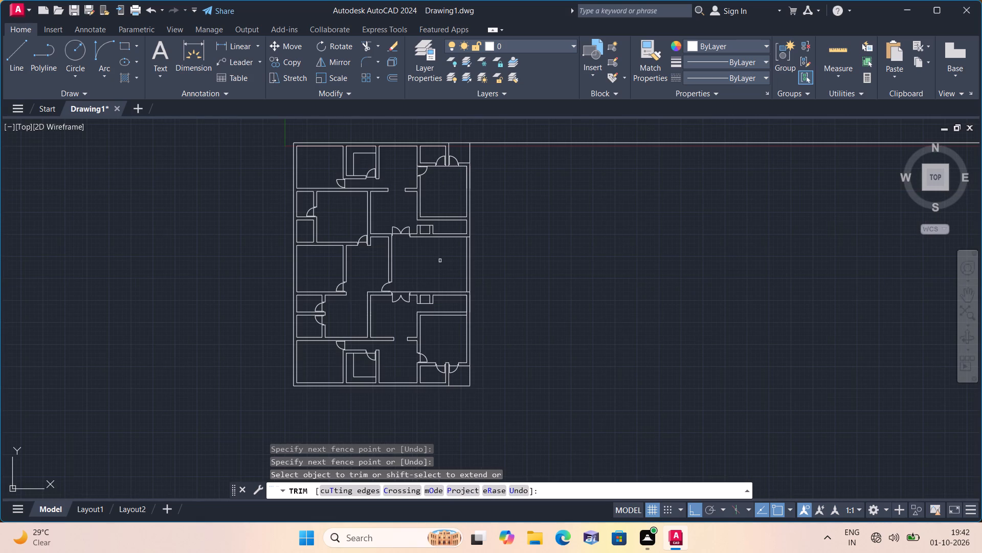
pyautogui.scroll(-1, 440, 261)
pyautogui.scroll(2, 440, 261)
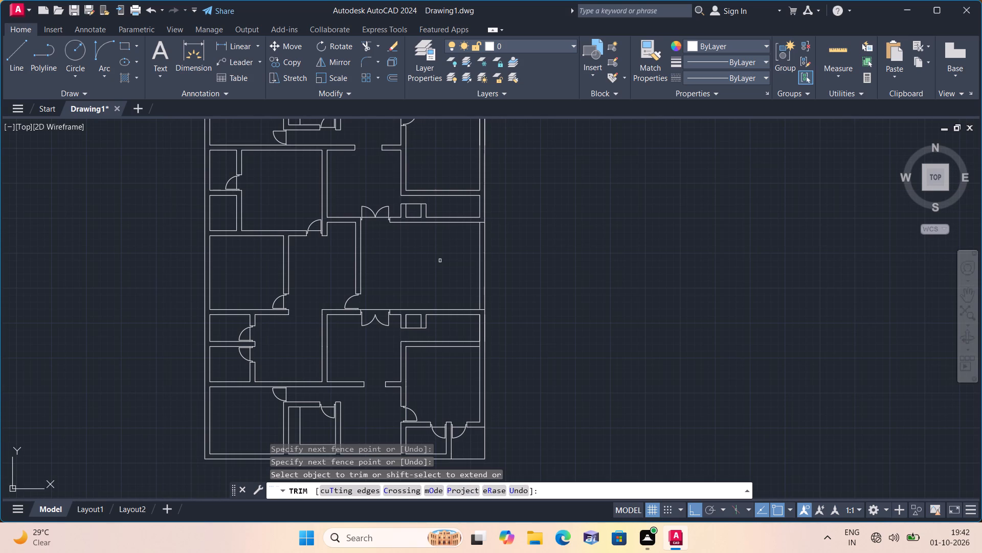
# Trim the lower double-door wall's upper line where it crosses the right outer wall.
pyautogui.scroll(2, 440, 261)
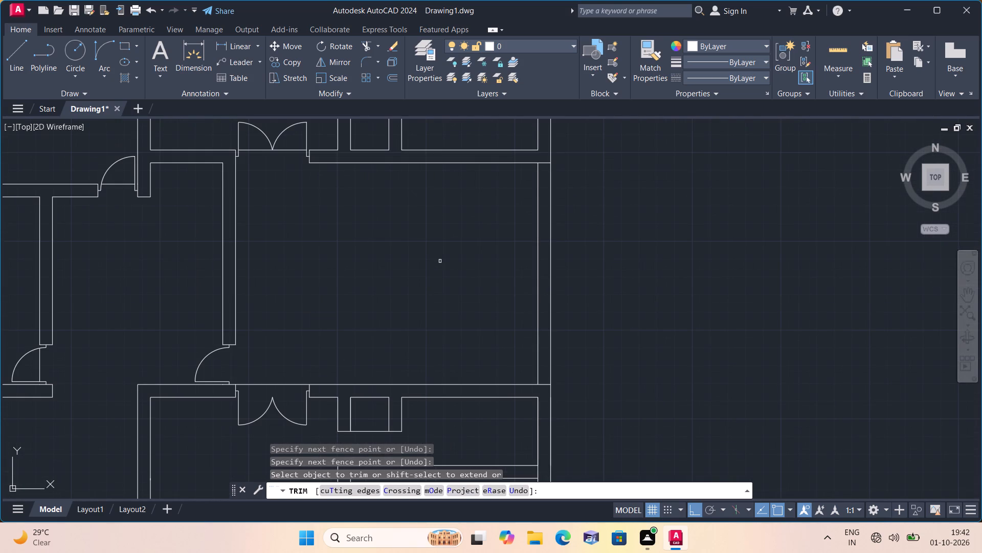
pyautogui.moveTo(443, 278); pyautogui.dragTo(445, 209, button='middle')
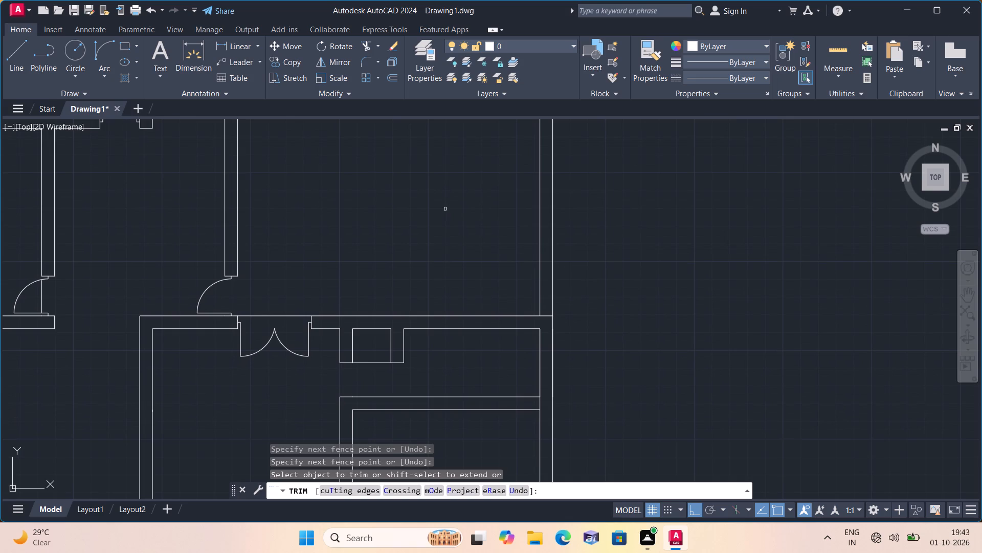
pyautogui.click(546, 316)
pyautogui.scroll(-1, 567, 326)
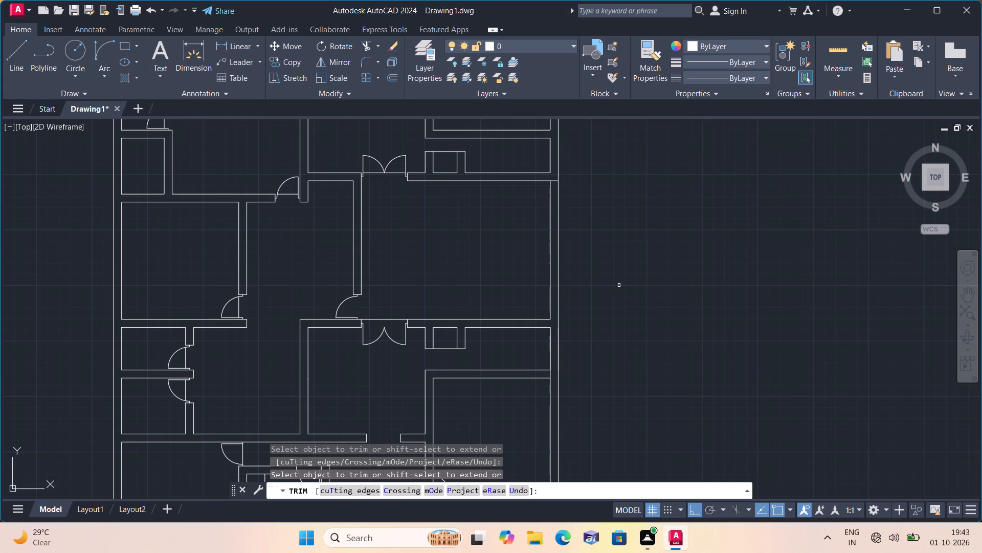
pyautogui.press('Escape')
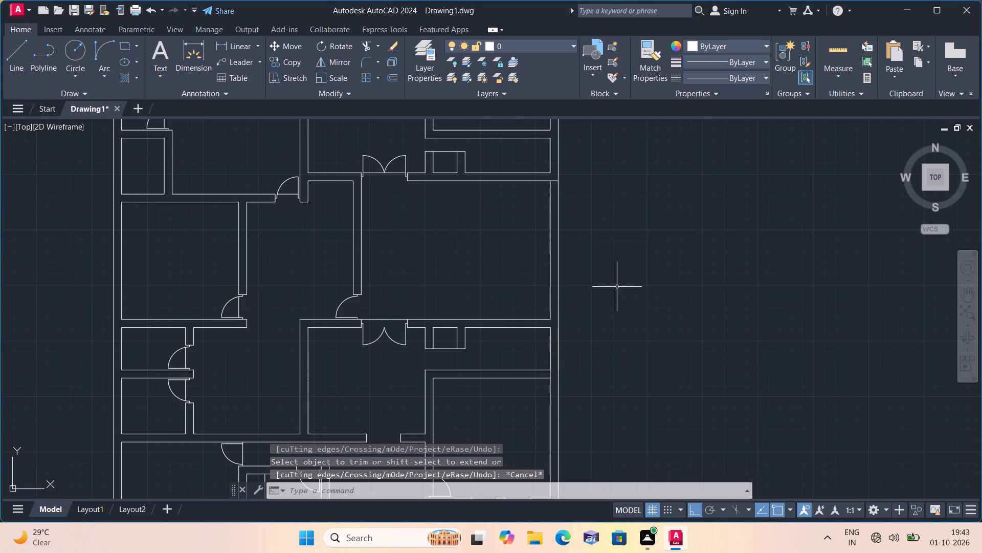
# Extend both vertical lines of the upper compartment's right wall down to the lower double-door wall's upper face.
pyautogui.scroll(-1, 617, 287)
pyautogui.scroll(2, 509, 275)
pyautogui.moveTo(616, 241); pyautogui.dragTo(608, 245, button='middle')
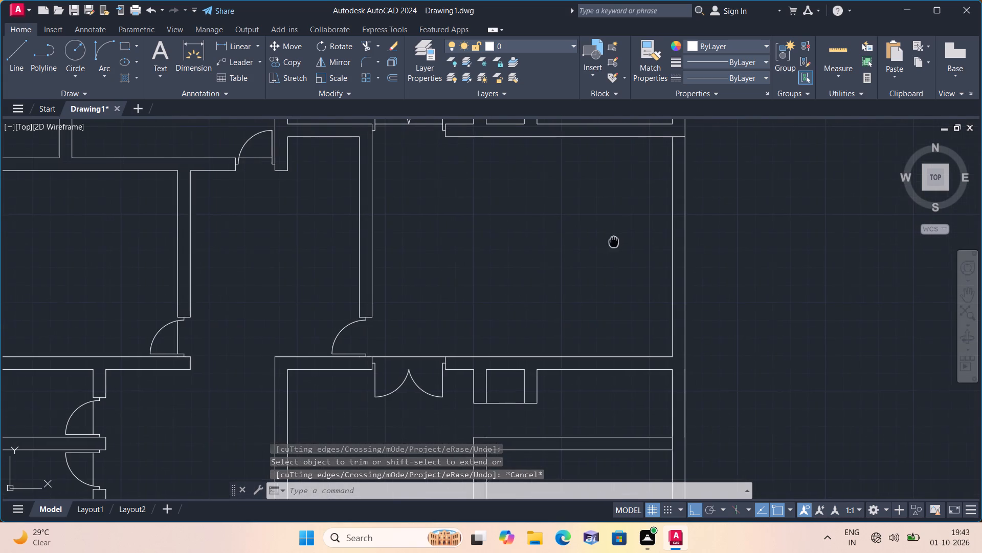
pyautogui.moveTo(608, 245); pyautogui.dragTo(572, 290, button='middle')
pyautogui.scroll(-1, 572, 290)
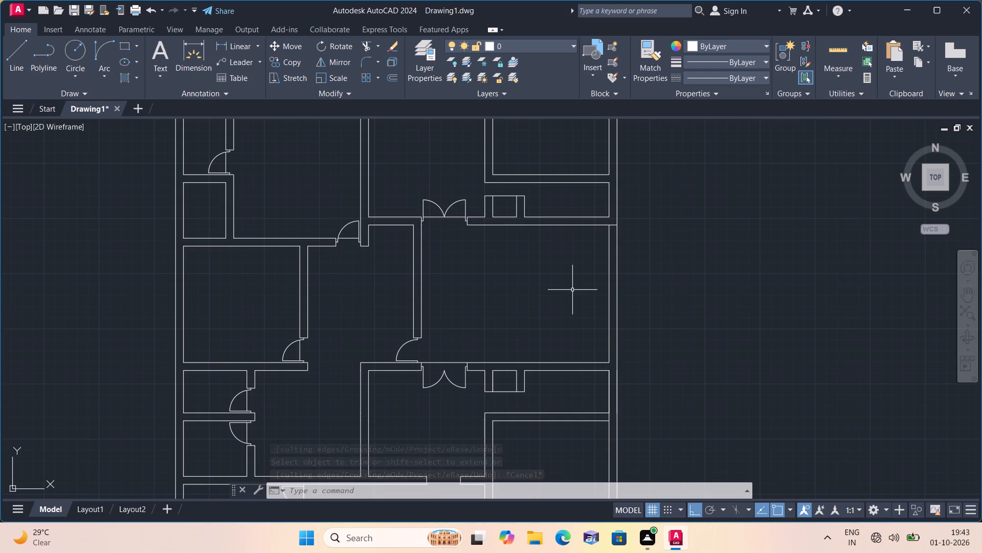
pyautogui.write('exte')
pyautogui.press('space')
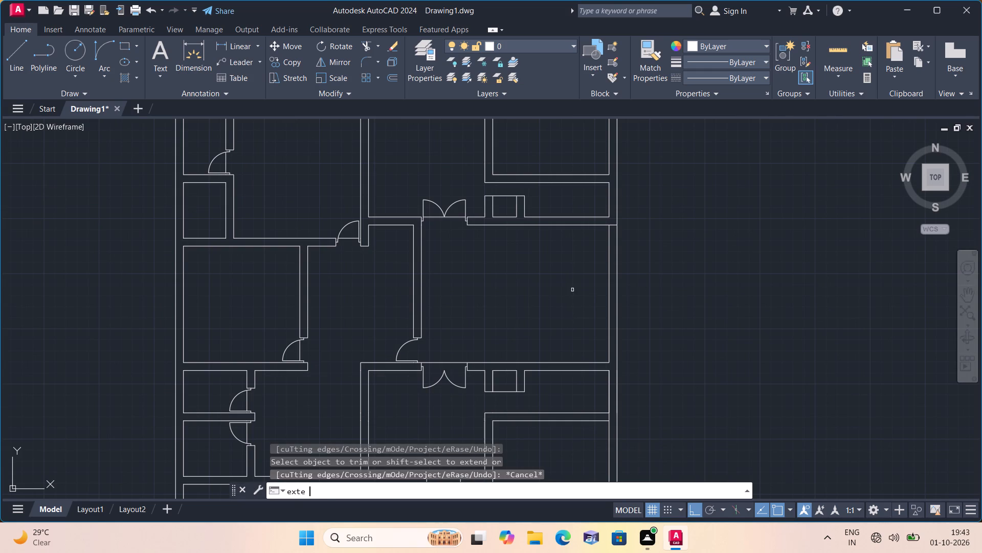
pyautogui.click(531, 206)
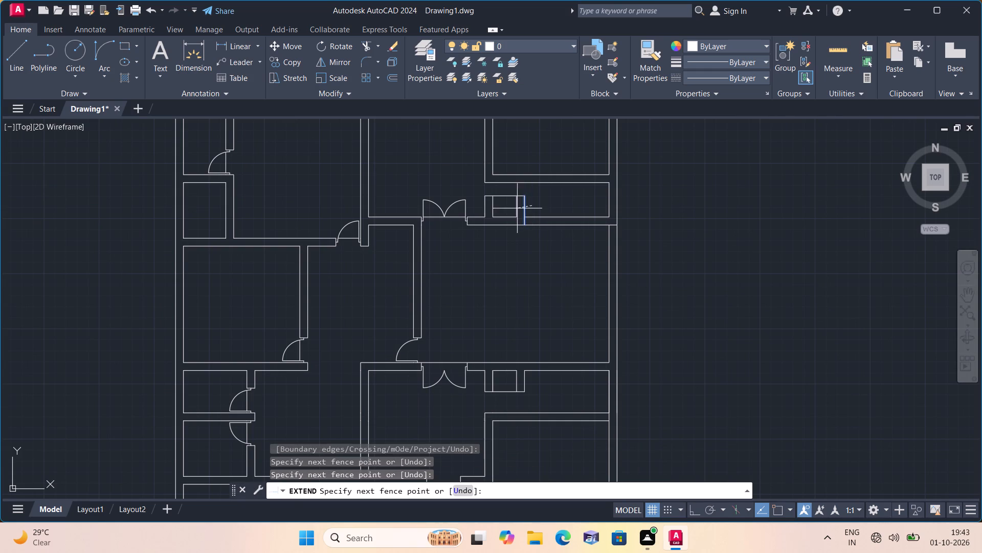
pyautogui.click(517, 208)
pyautogui.click(516, 211)
pyautogui.scroll(1, 521, 211)
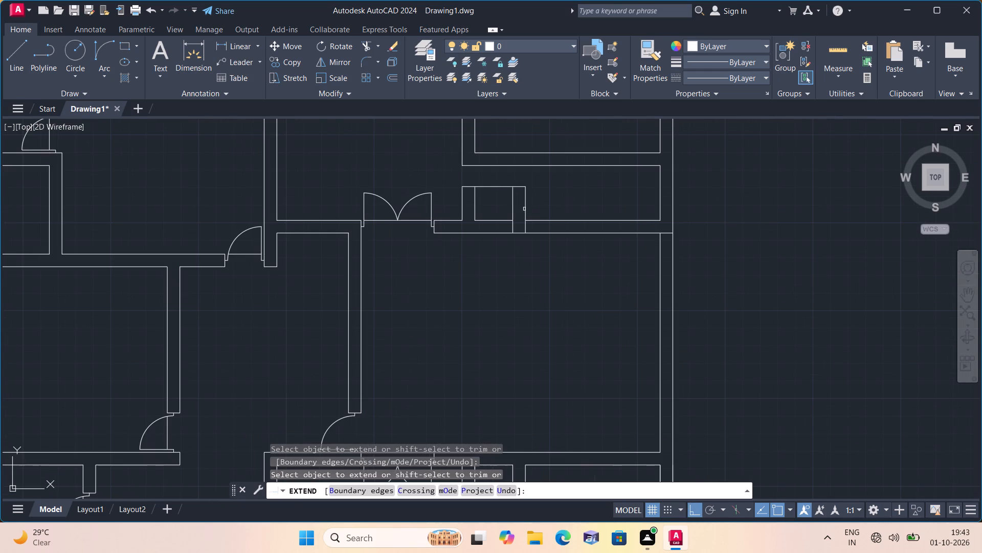
pyautogui.click(546, 201)
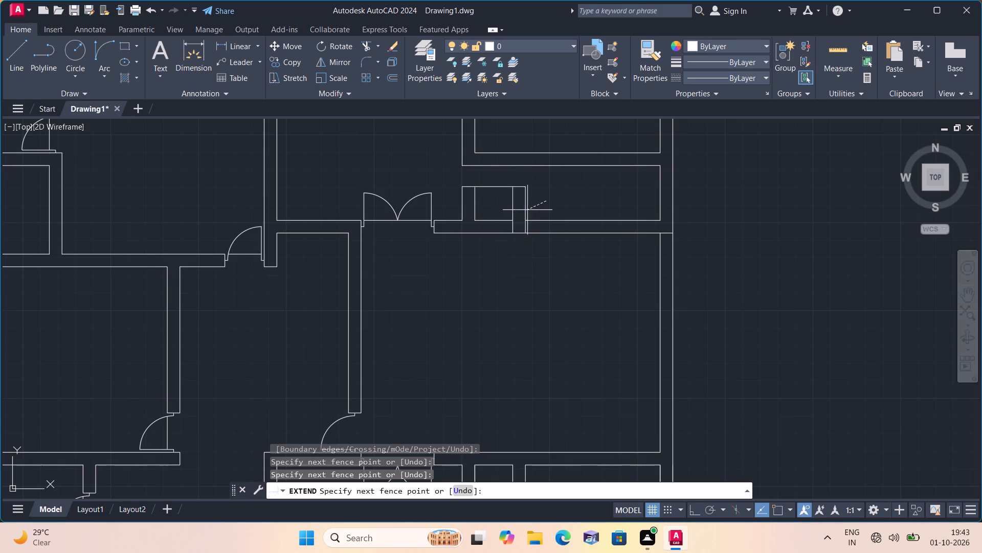
pyautogui.click(538, 208)
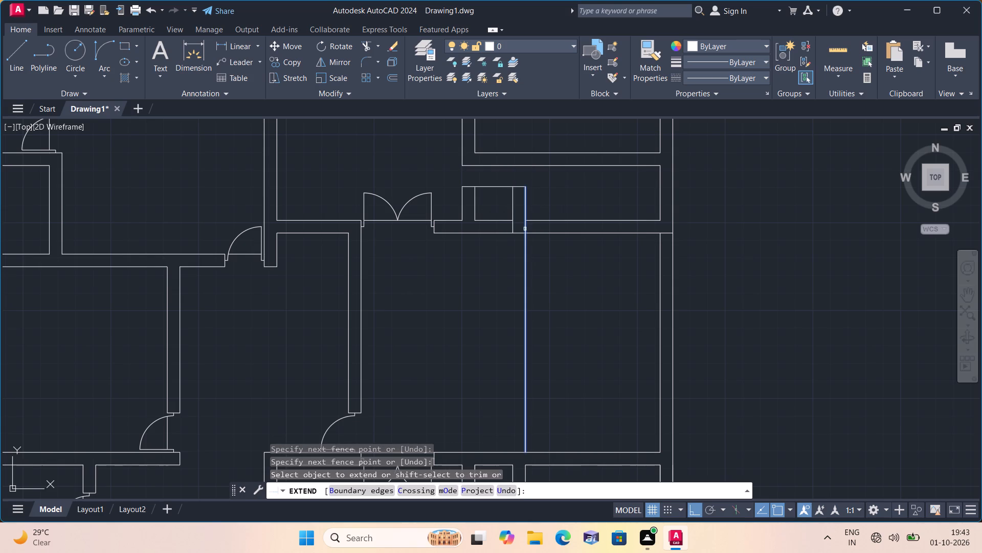
pyautogui.click(525, 231)
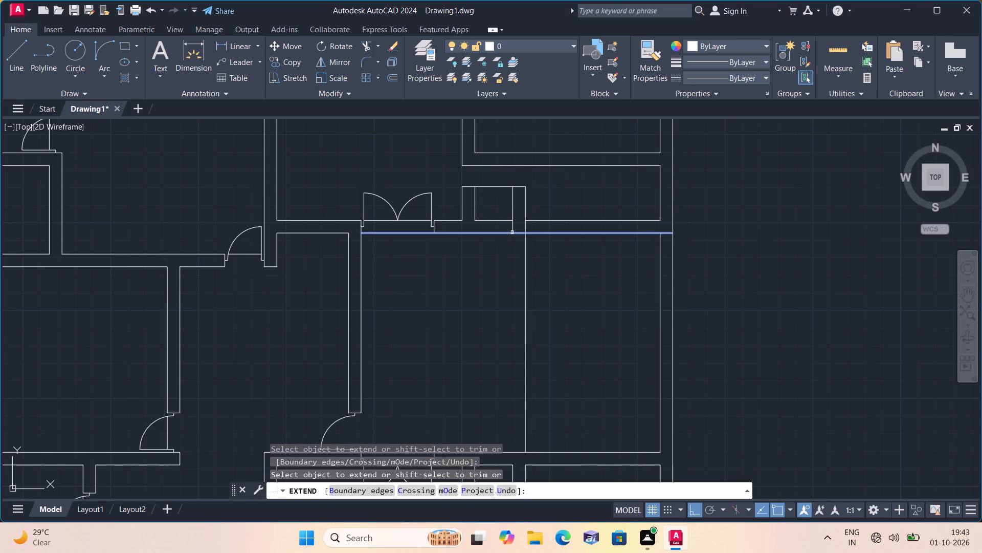
pyautogui.click(513, 228)
pyautogui.scroll(-1, 494, 292)
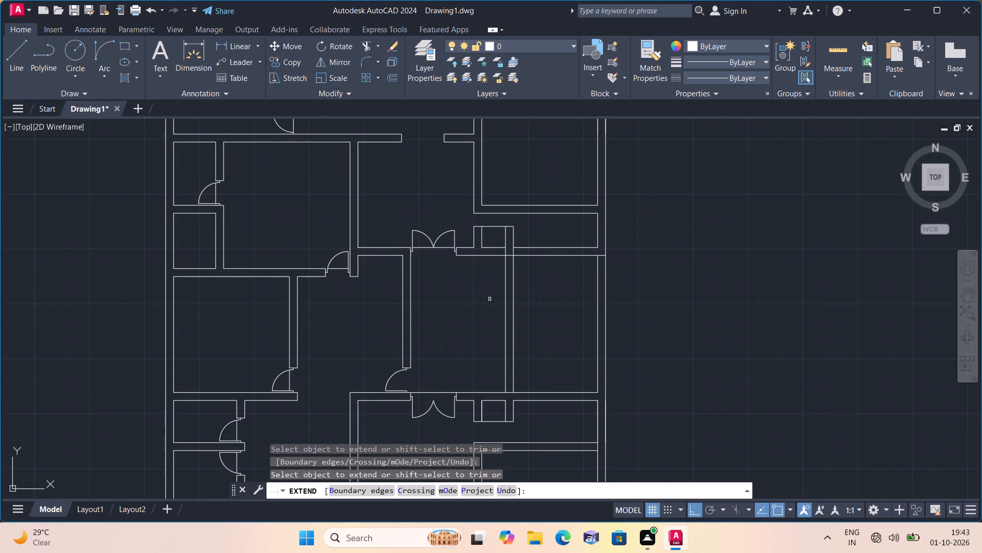
pyautogui.moveTo(489, 299); pyautogui.dragTo(485, 255, button='middle')
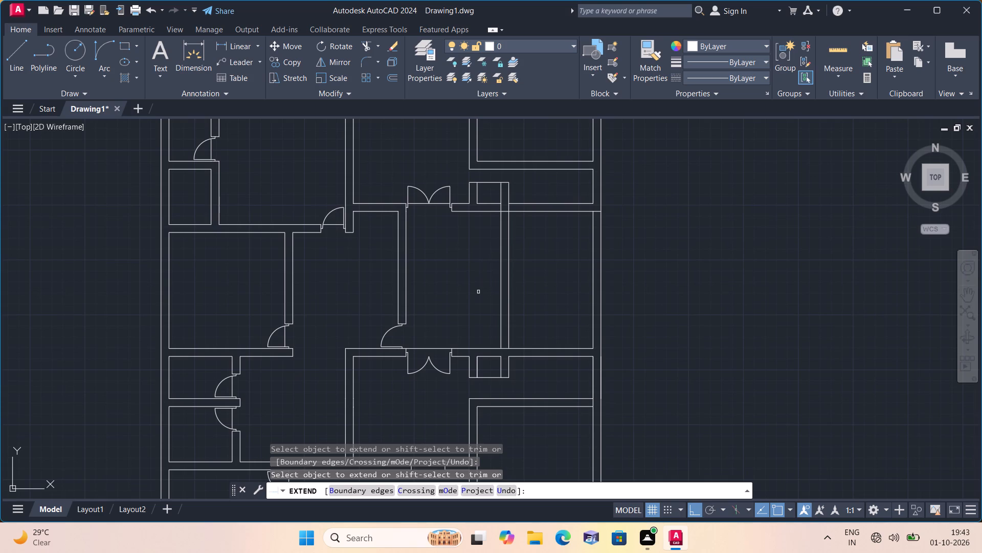
pyautogui.moveTo(478, 292); pyautogui.dragTo(480, 264, button='middle')
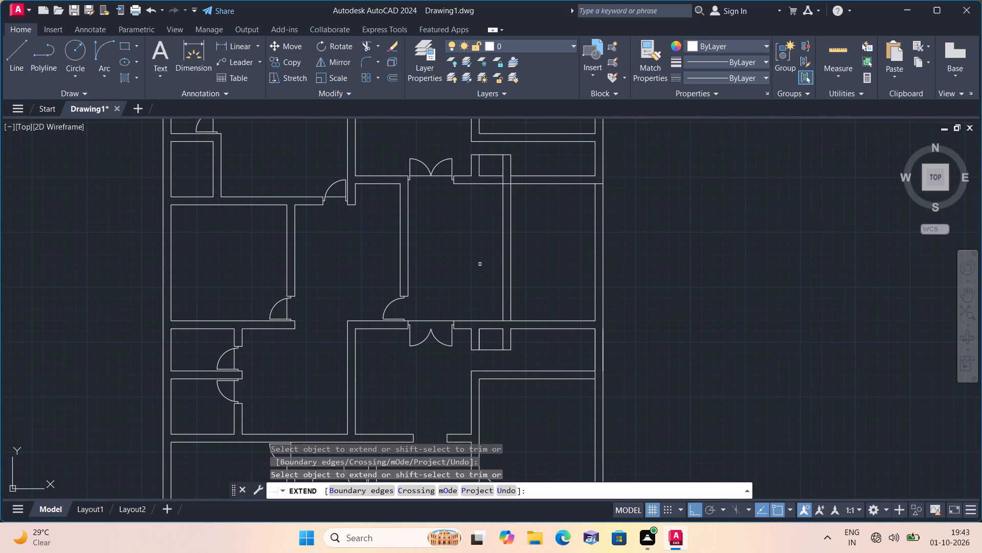
pyautogui.press('Escape')
# Offset the lower face line of the upper double-door wall 5' downward into the large right room.
pyautogui.write('off')
pyautogui.press('space')
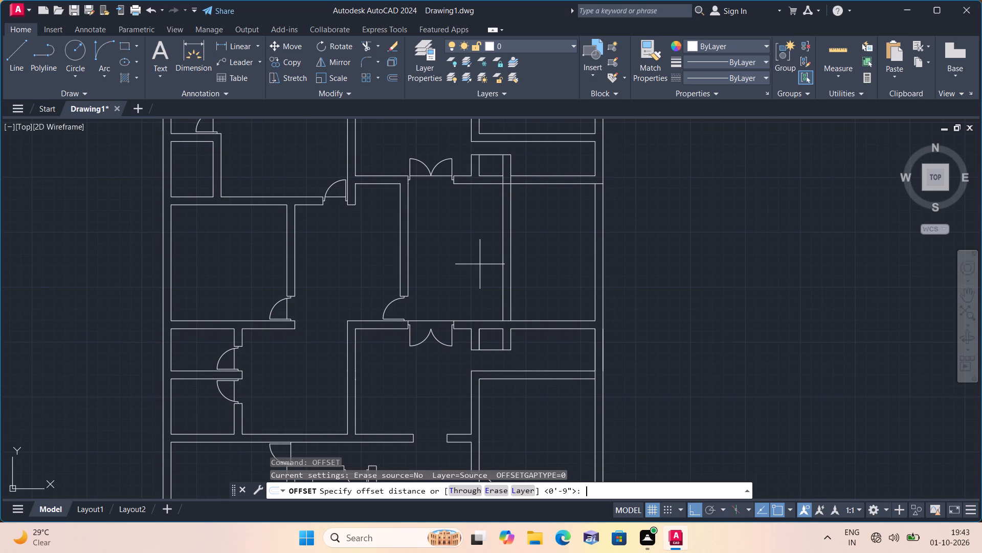
pyautogui.write("5'")
pyautogui.press('space')
pyautogui.click(564, 184)
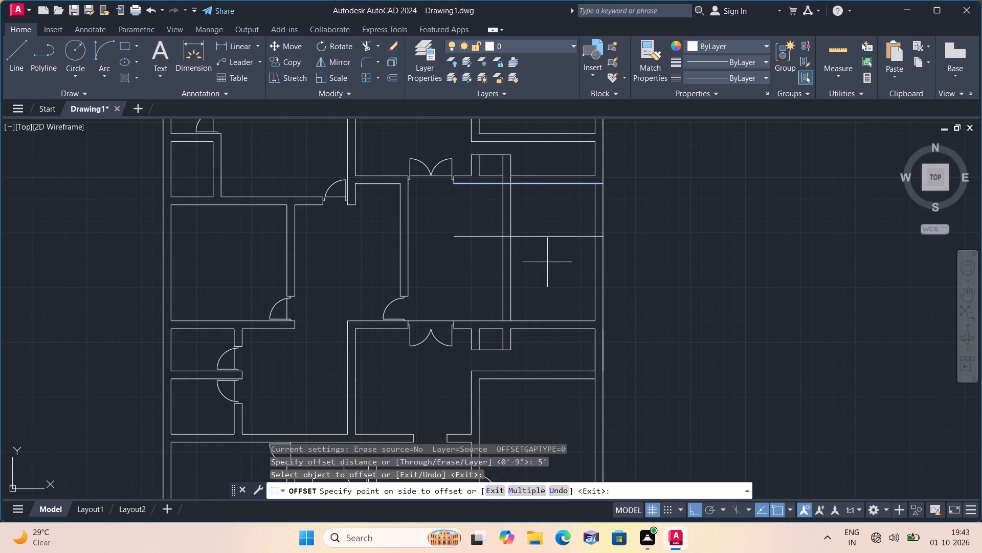
pyautogui.click(547, 262)
pyautogui.press('space')
# Offset the new horizontal line 9" downward to give the wall its thickness.
pyautogui.press('space')
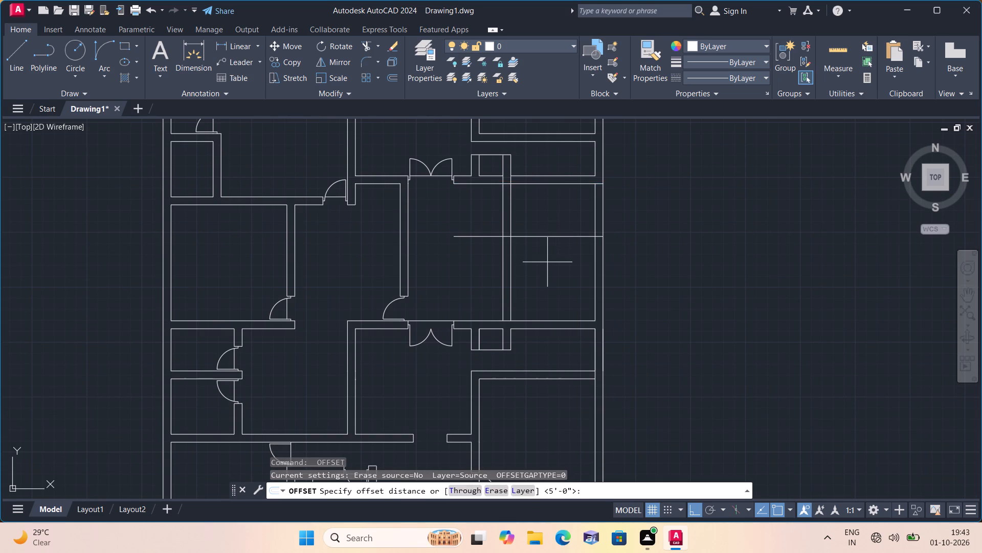
pyautogui.press('9')
pyautogui.write('"')
pyautogui.press('space')
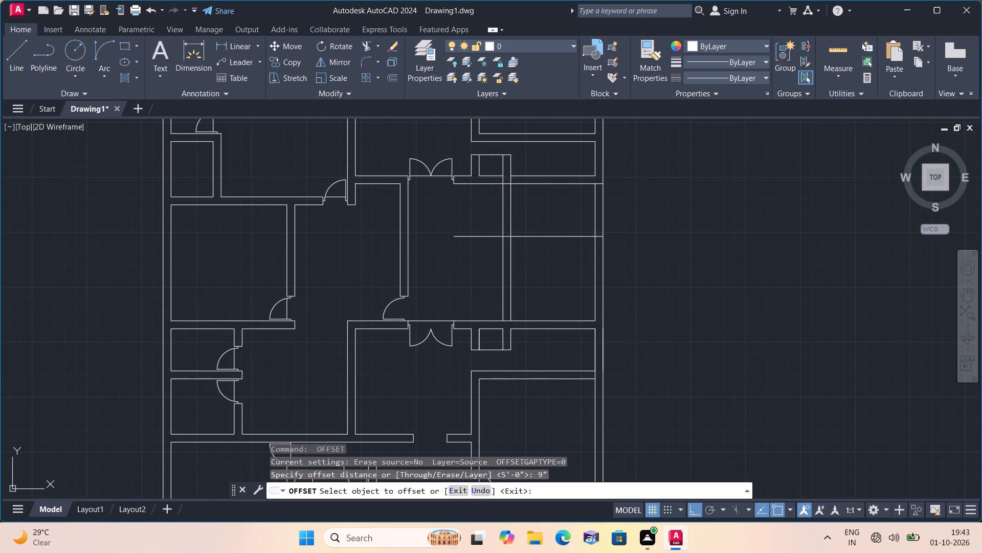
pyautogui.click(551, 239)
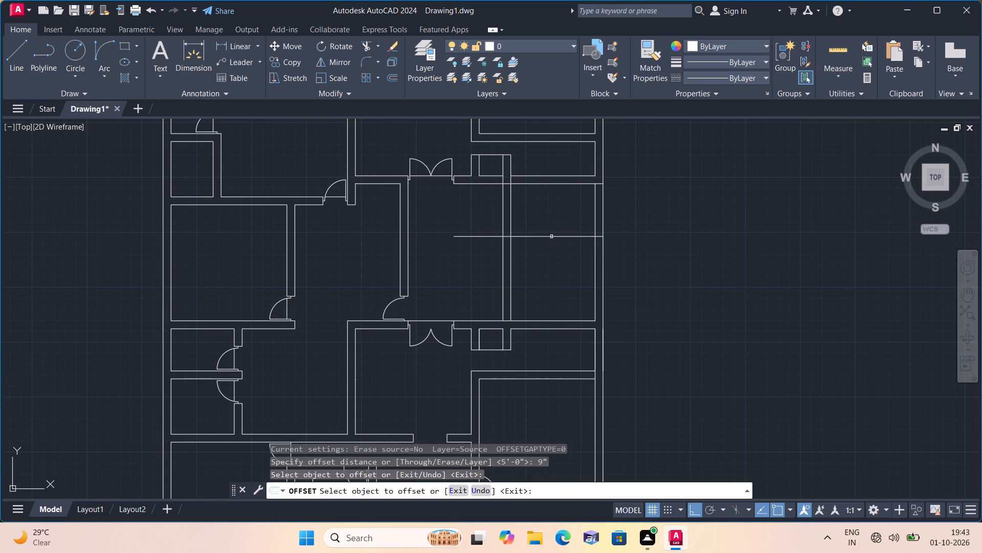
pyautogui.click(551, 237)
pyautogui.click(550, 271)
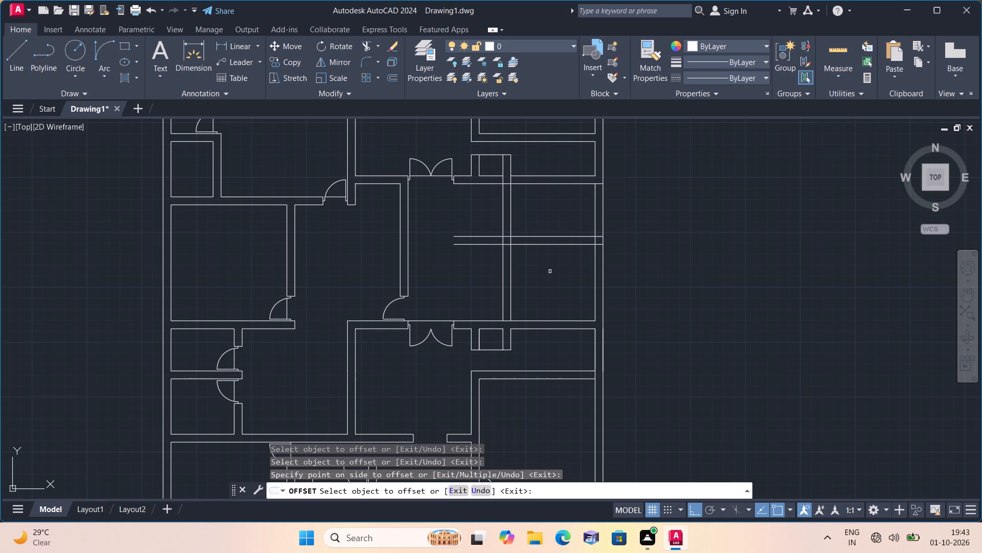
pyautogui.press('space')
# Trim both right outer wall lines between the upper double-door wall and the new horizontal wall.
pyautogui.moveTo(550, 271); pyautogui.dragTo(560, 322, button='middle')
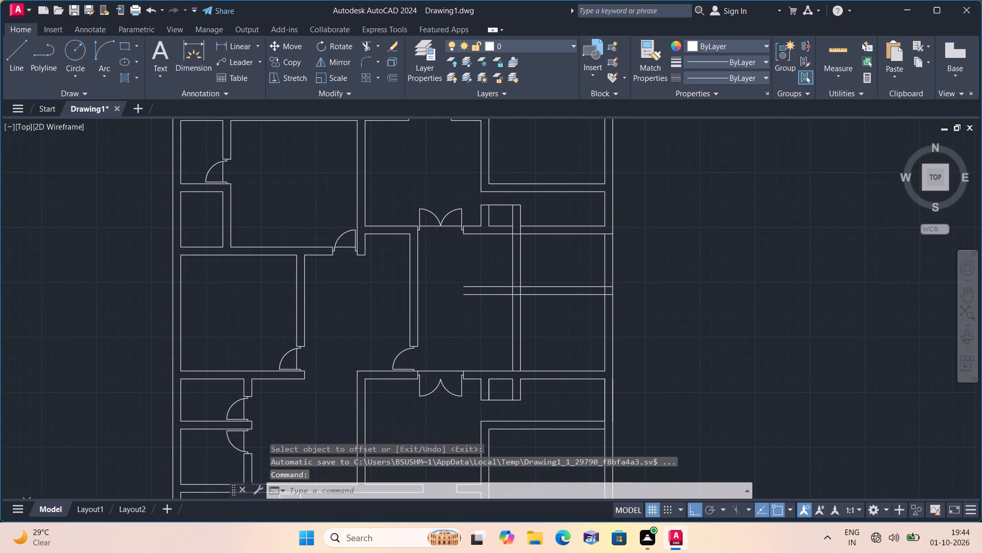
pyautogui.write('trim')
pyautogui.press('space')
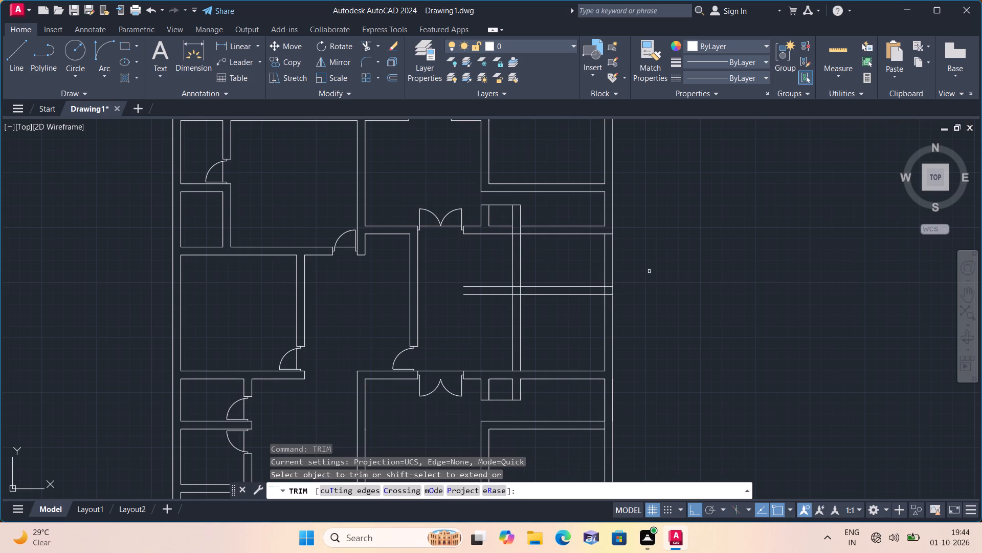
pyautogui.click(649, 271)
pyautogui.click(602, 272)
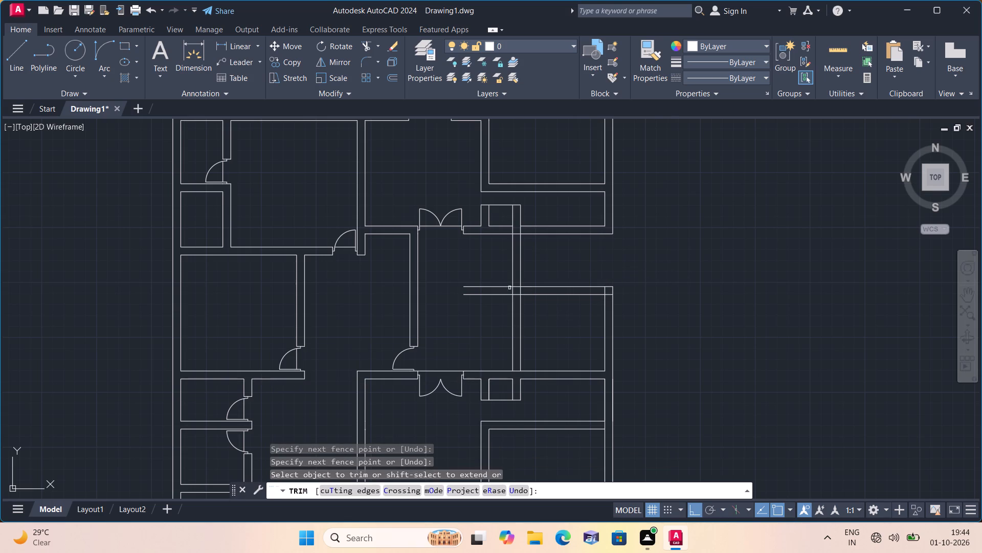
# Trim the two extended vertical lines below the new horizontal wall's upper face and clear the line crossing their T-junction.
pyautogui.scroll(1, 515, 287)
pyautogui.click(563, 350)
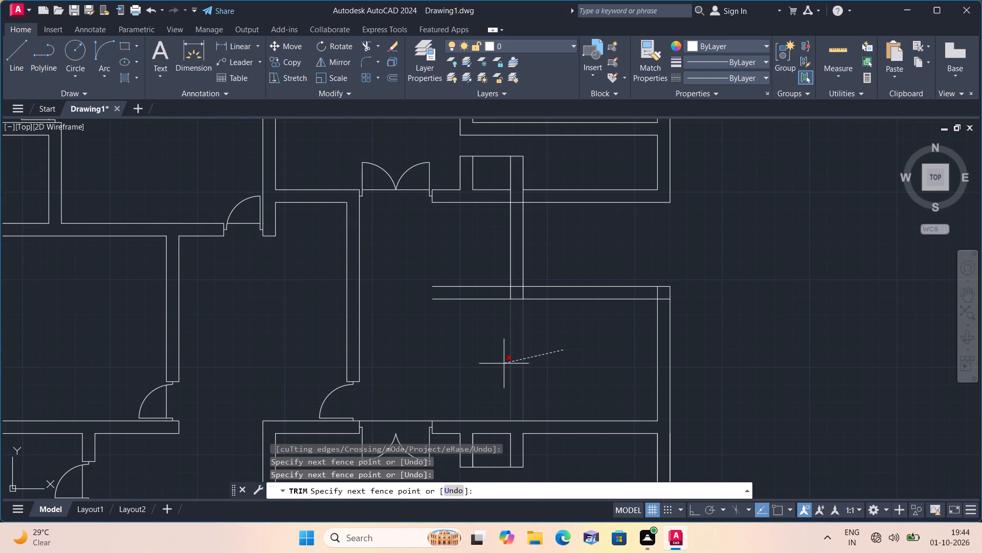
pyautogui.click(504, 364)
pyautogui.scroll(1, 522, 318)
pyautogui.click(539, 284)
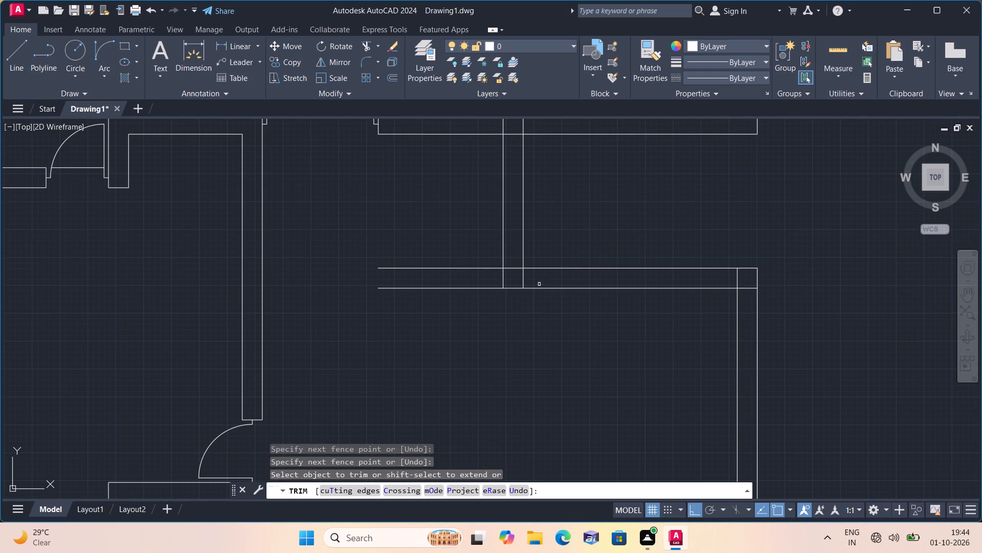
pyautogui.click(498, 281)
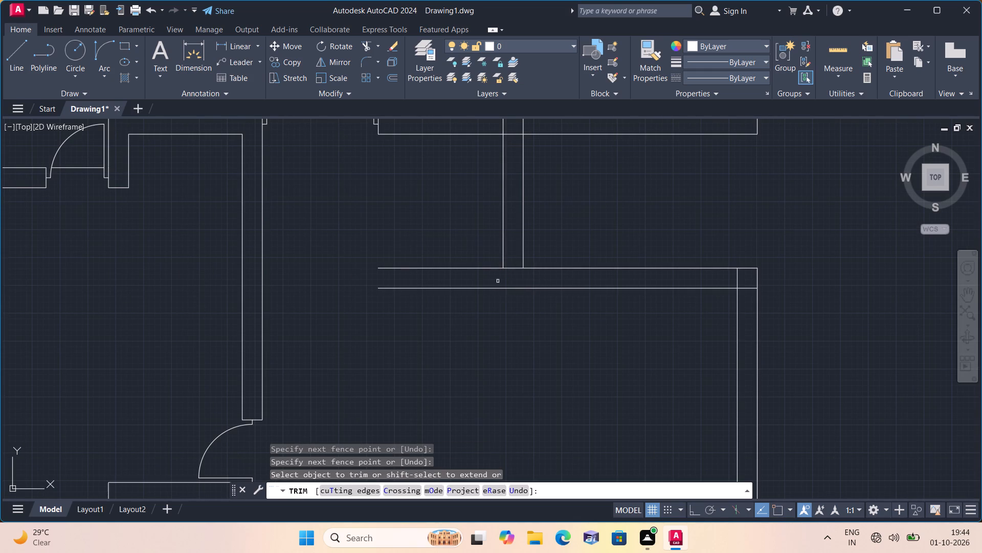
pyautogui.click(514, 269)
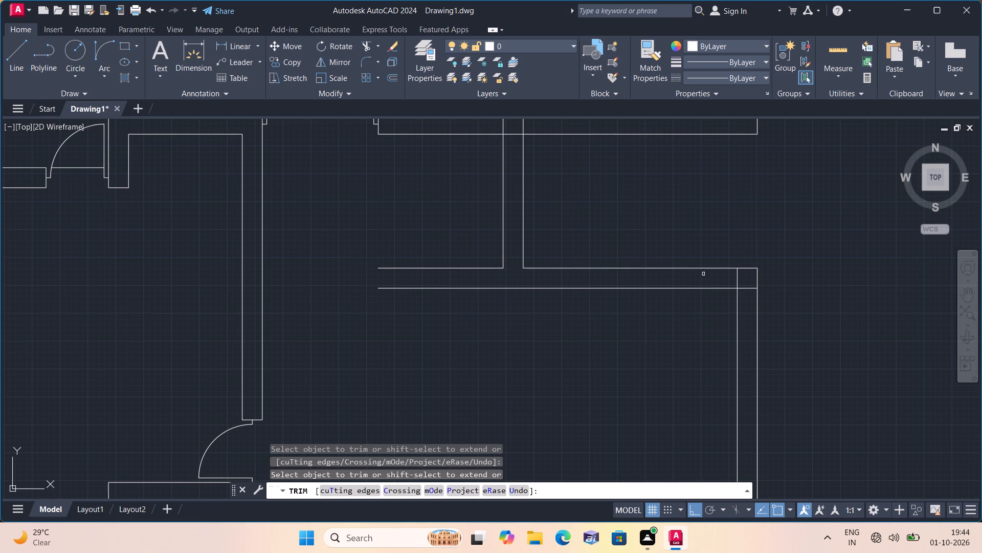
# Trim the overlapping inner line pieces at the corner of the new horizontal wall and the right outer wall.
pyautogui.click(732, 280)
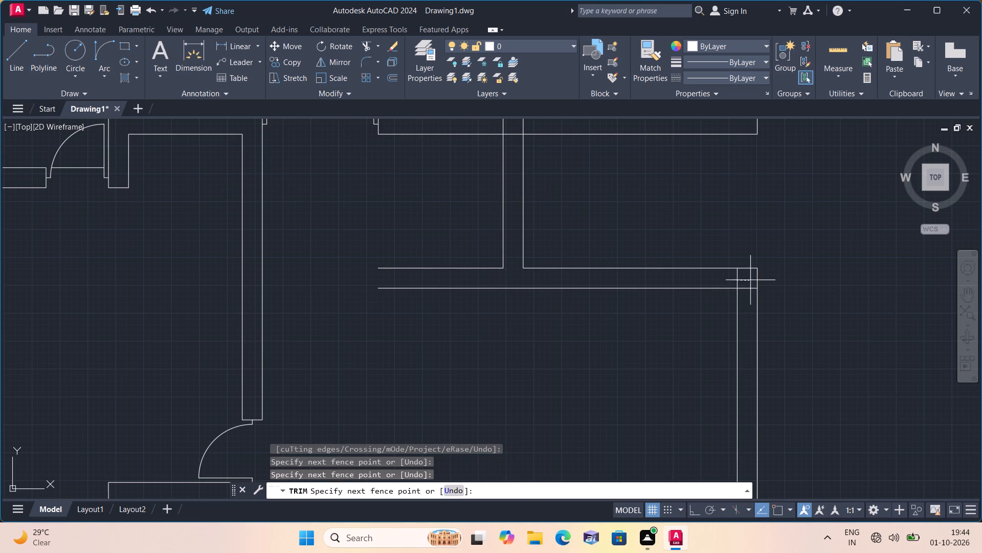
pyautogui.click(743, 283)
pyautogui.click(747, 289)
# Trim the lines crossing the junction of the upper double-door wall and the new vertical wall.
pyautogui.scroll(-1, 747, 289)
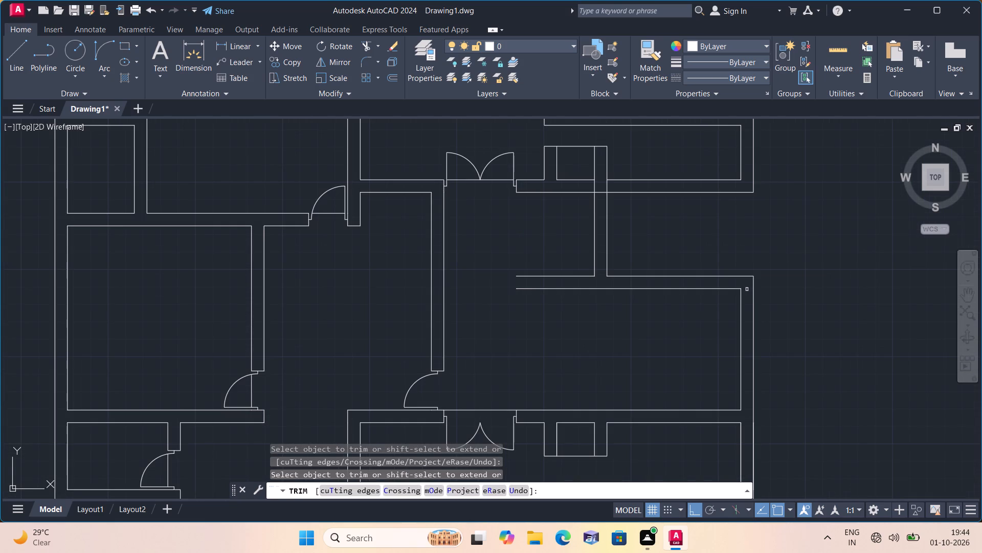
pyautogui.scroll(1, 609, 185)
pyautogui.click(610, 185)
pyautogui.click(573, 189)
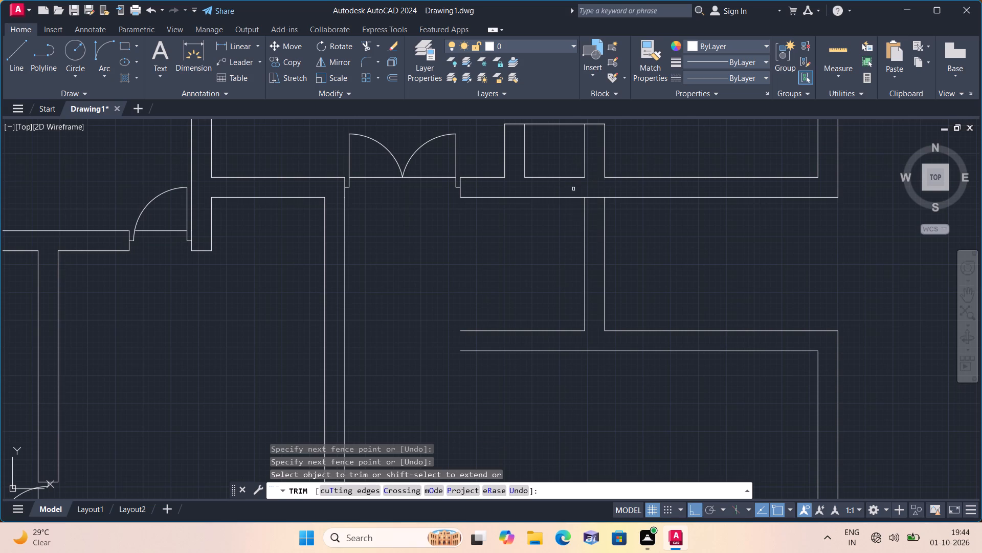
pyautogui.click(590, 199)
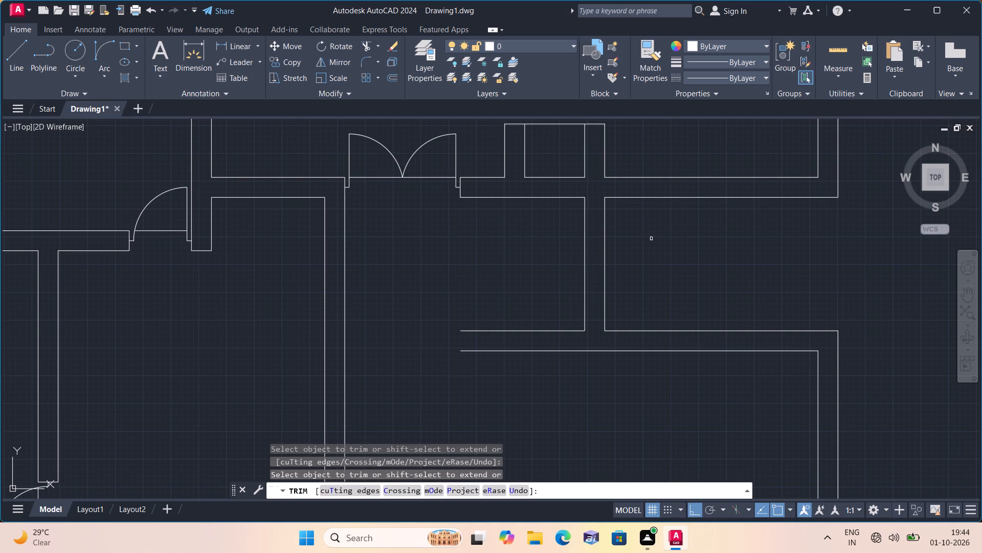
pyautogui.press('Escape')
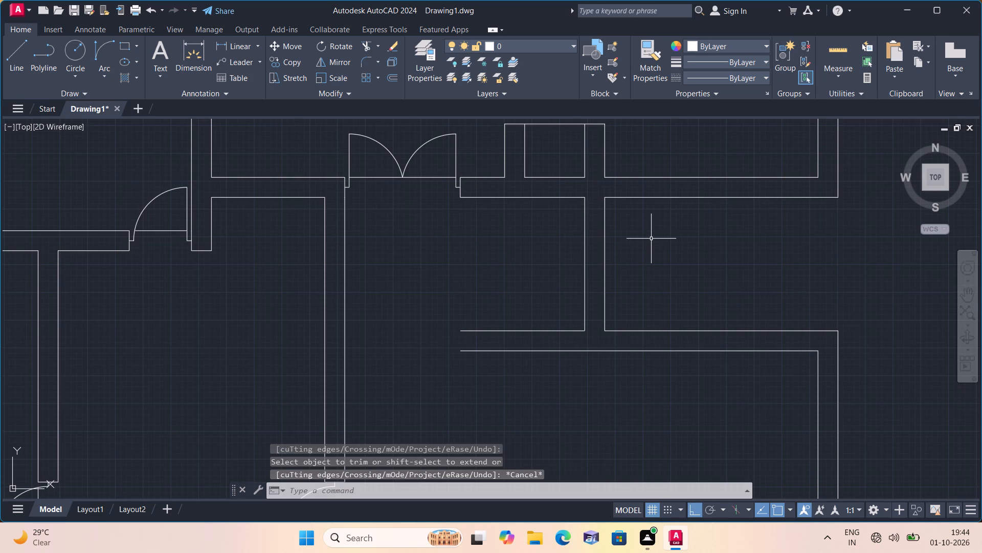
# Draw a vertical line between the upper double-door wall and the horizontal wall, near the recess's outer end.
pyautogui.write('l')
pyautogui.press('space')
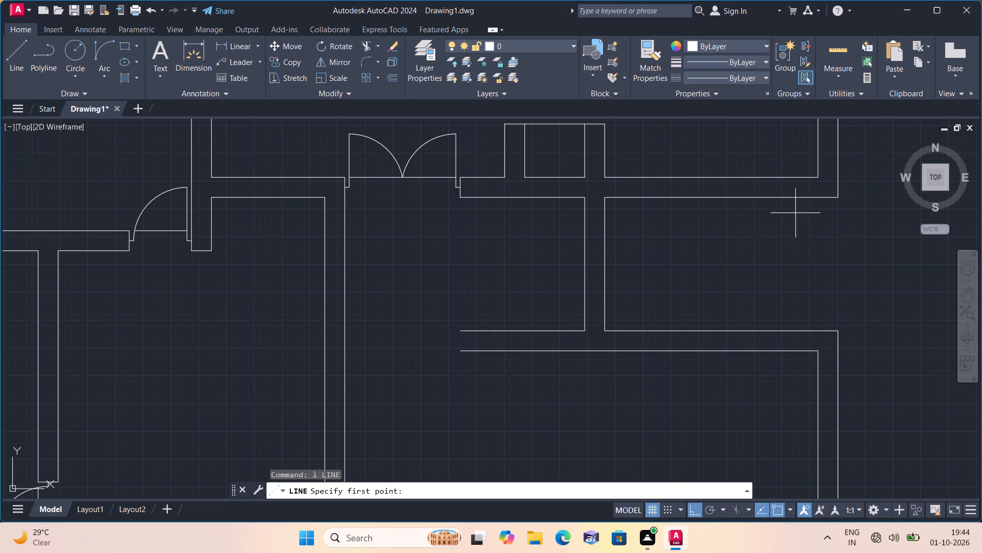
pyautogui.click(755, 199)
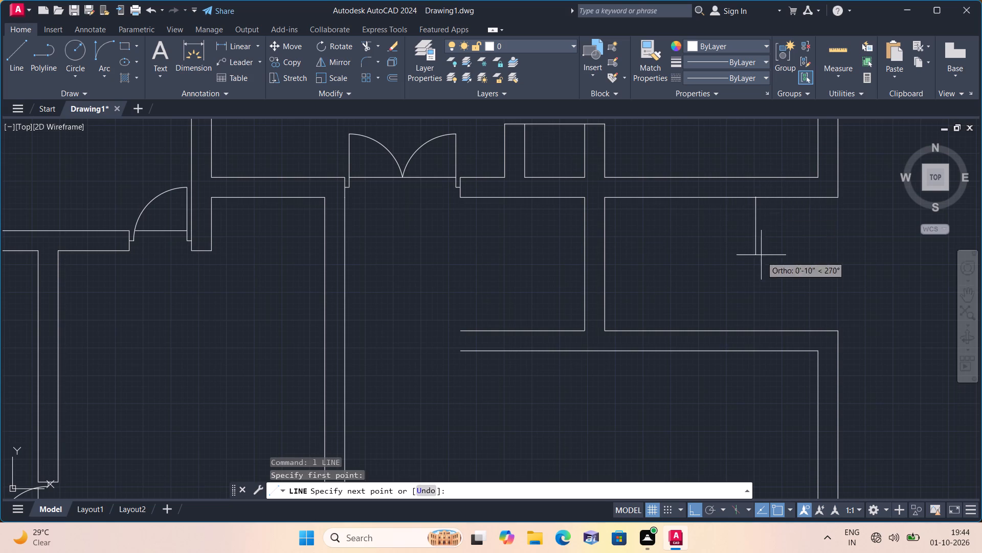
pyautogui.click(755, 330)
pyautogui.press('space')
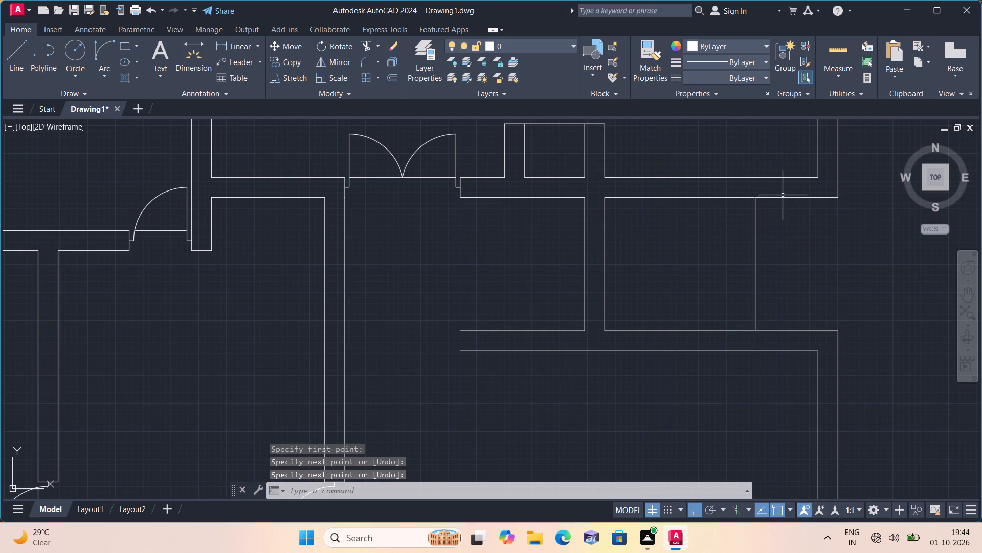
pyautogui.press('space')
pyautogui.scroll(1, 754, 205)
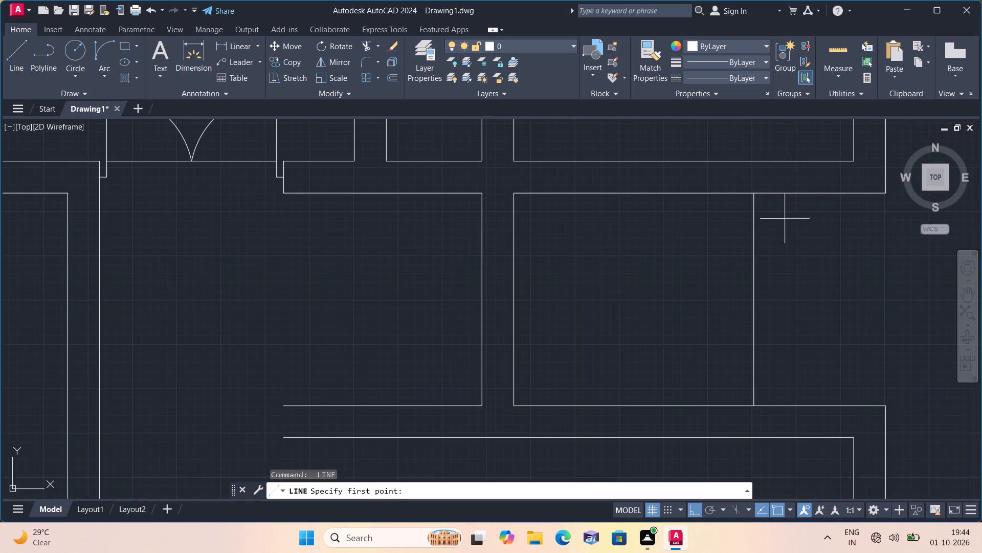
pyautogui.press('Escape')
# Offset the new vertical line 9" toward the outside of the building to form the recess's end wall.
pyautogui.scroll(-1, 799, 225)
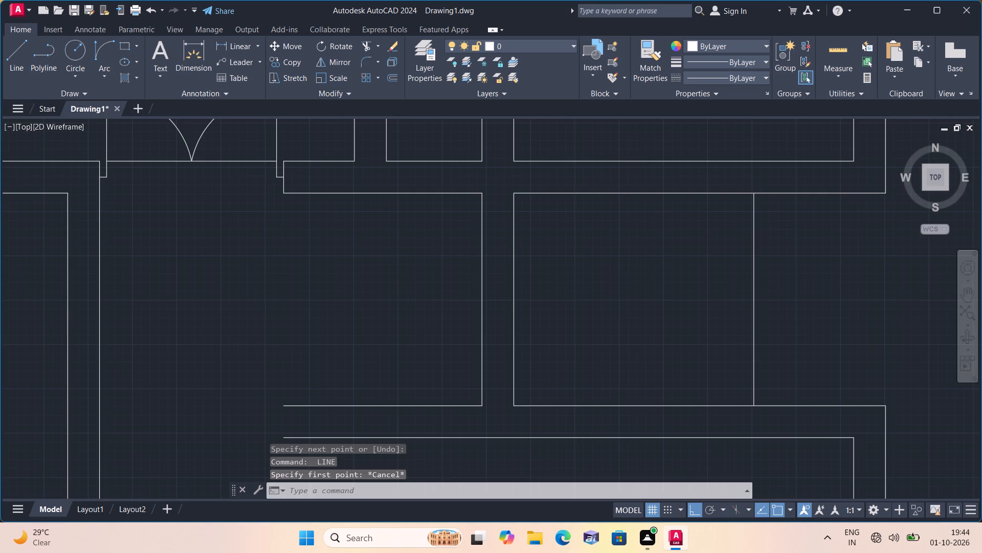
pyautogui.write('off')
pyautogui.press('space')
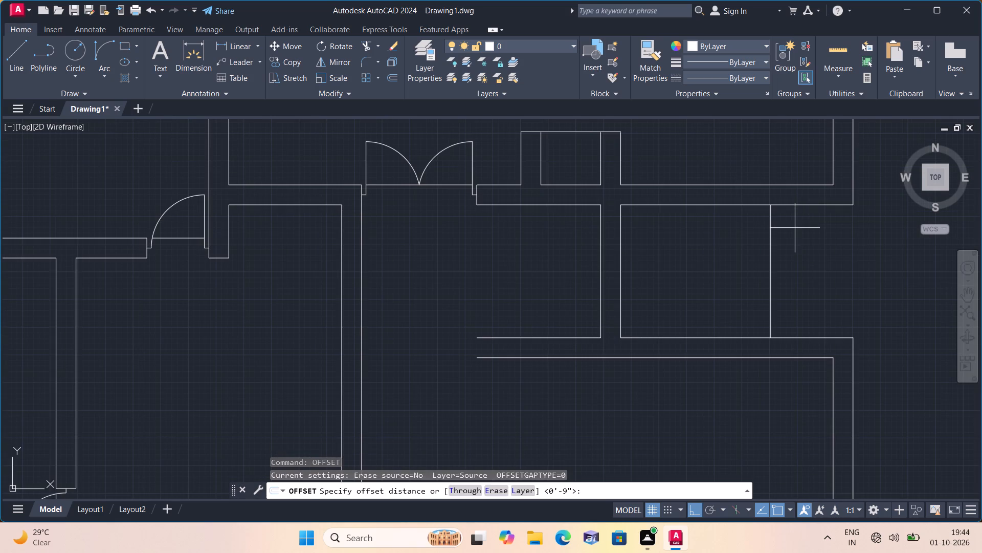
pyautogui.press('9')
pyautogui.hotkey('shift', '"')
pyautogui.press('space')
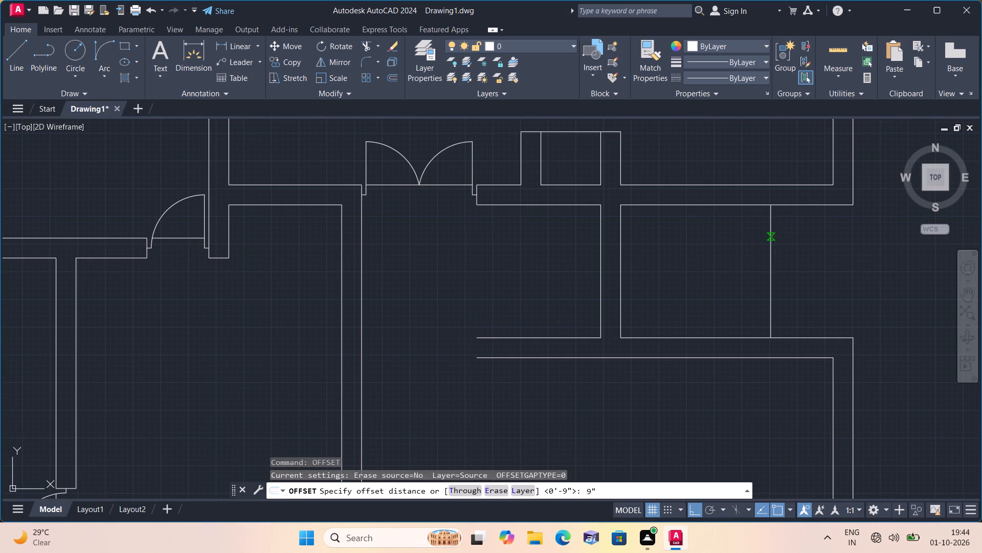
pyautogui.click(772, 245)
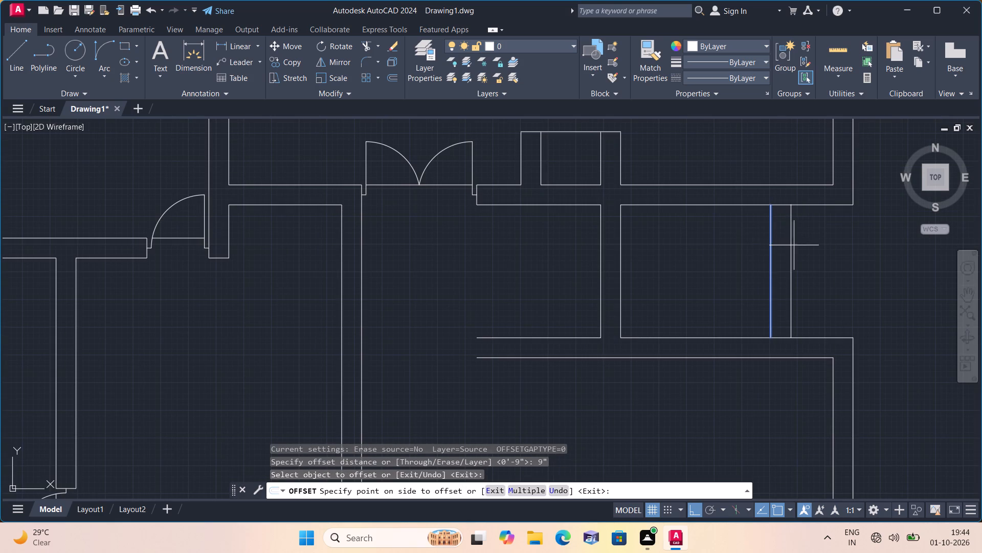
pyautogui.click(807, 246)
pyautogui.press('space')
# Trim the horizontal wall lines crossing the upper and lower junctions of the new 9" end wall.
pyautogui.scroll(-1, 810, 249)
pyautogui.write('trim')
pyautogui.press('space')
pyautogui.click(789, 224)
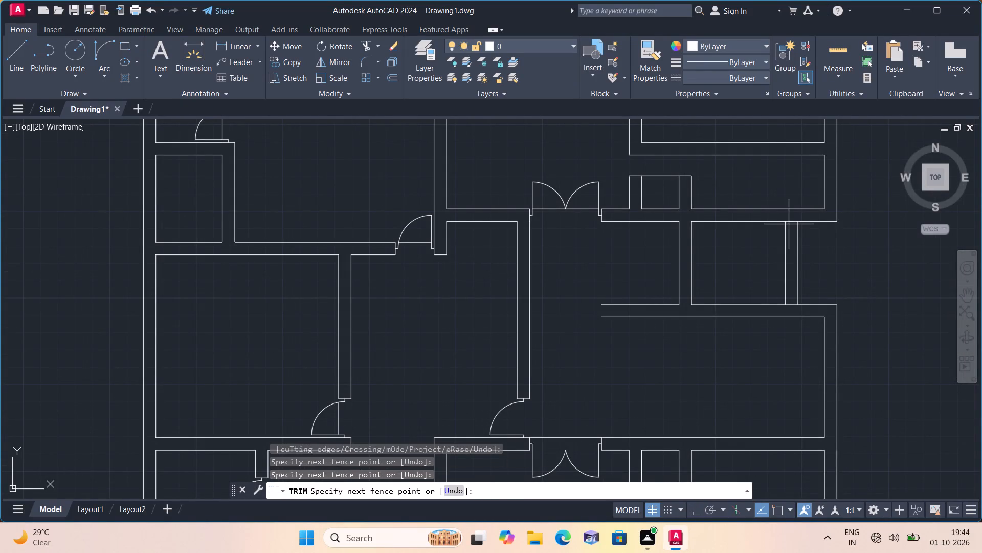
pyautogui.click(791, 221)
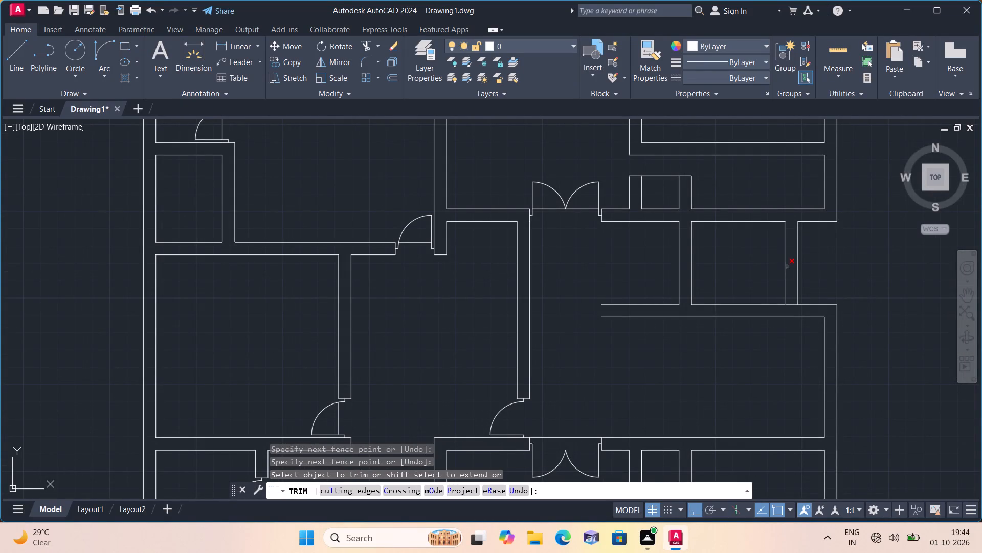
pyautogui.click(791, 304)
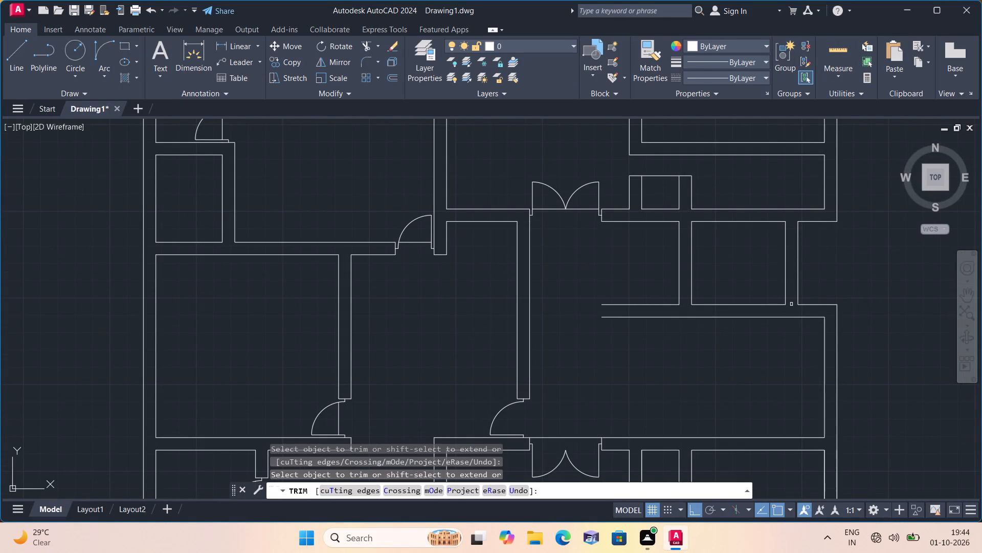
pyautogui.press('Escape')
# Draw two short horizontal lines across the recess's inner vertical wall to mark the edges of an opening.
pyautogui.press('l')
pyautogui.press('space')
pyautogui.scroll(1, 708, 254)
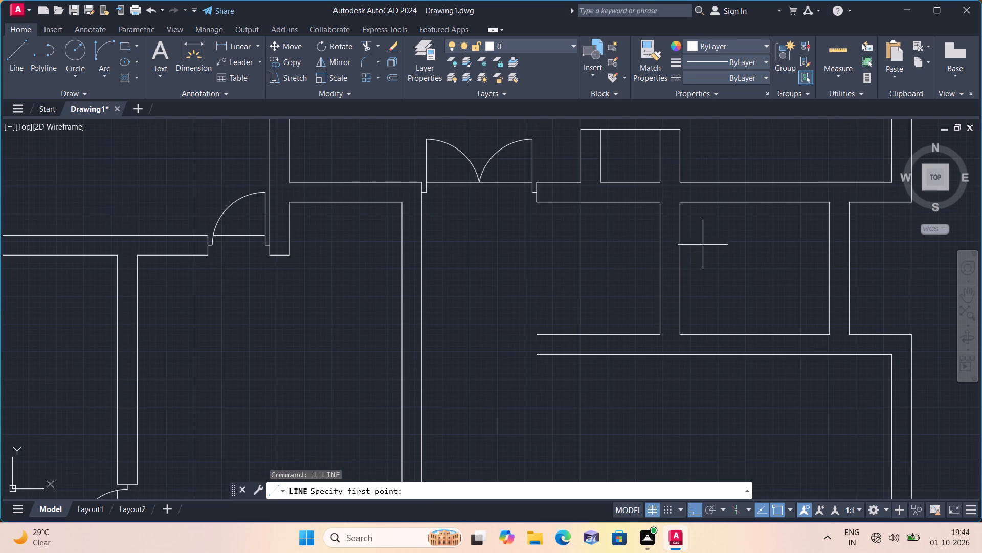
pyautogui.click(680, 237)
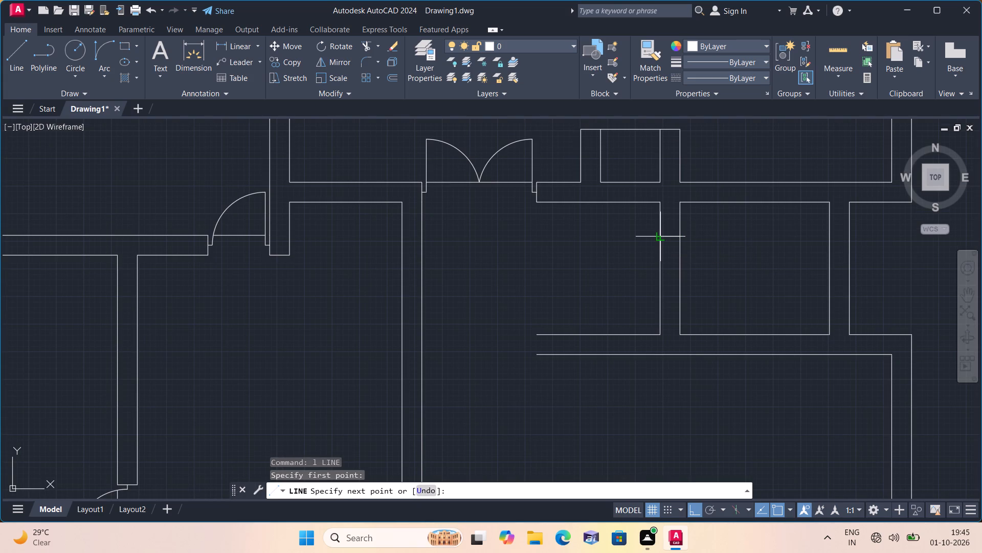
pyautogui.click(661, 235)
pyautogui.press('space')
pyautogui.press('space')
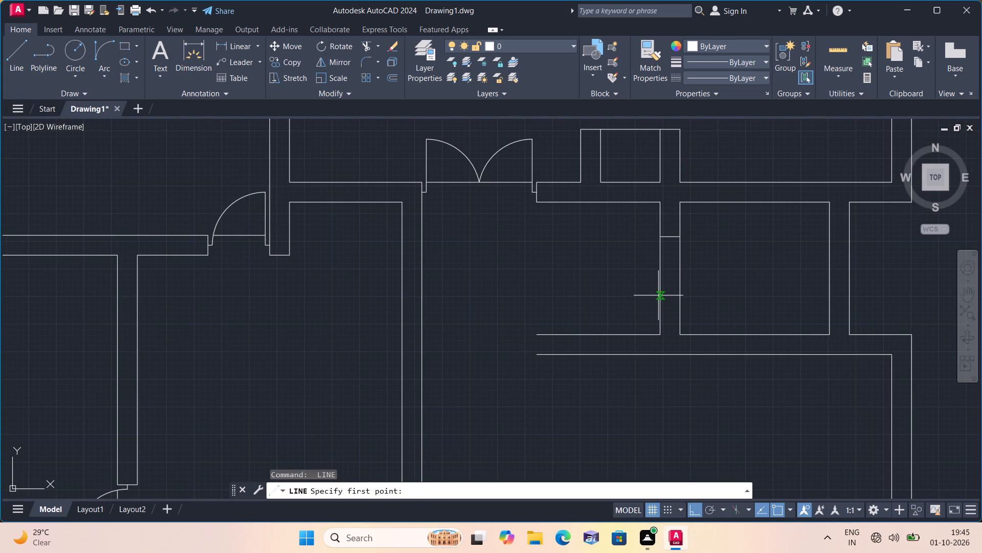
pyautogui.click(658, 295)
pyautogui.click(679, 296)
pyautogui.press('space')
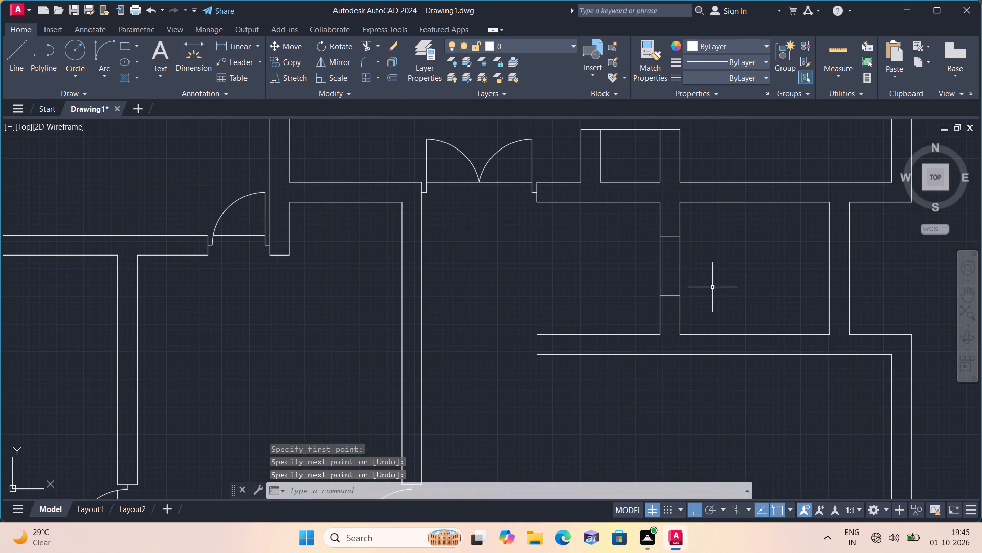
# Trim both faces of the inner vertical wall between the two short lines to cut the opening.
pyautogui.write('trim')
pyautogui.press('space')
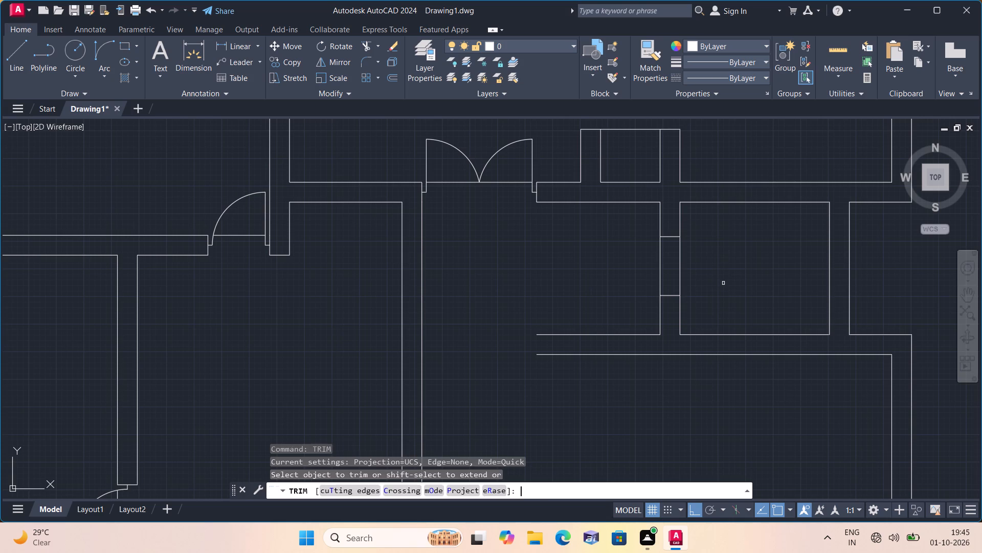
pyautogui.click(723, 271)
pyautogui.click(609, 273)
pyautogui.scroll(-1, 609, 273)
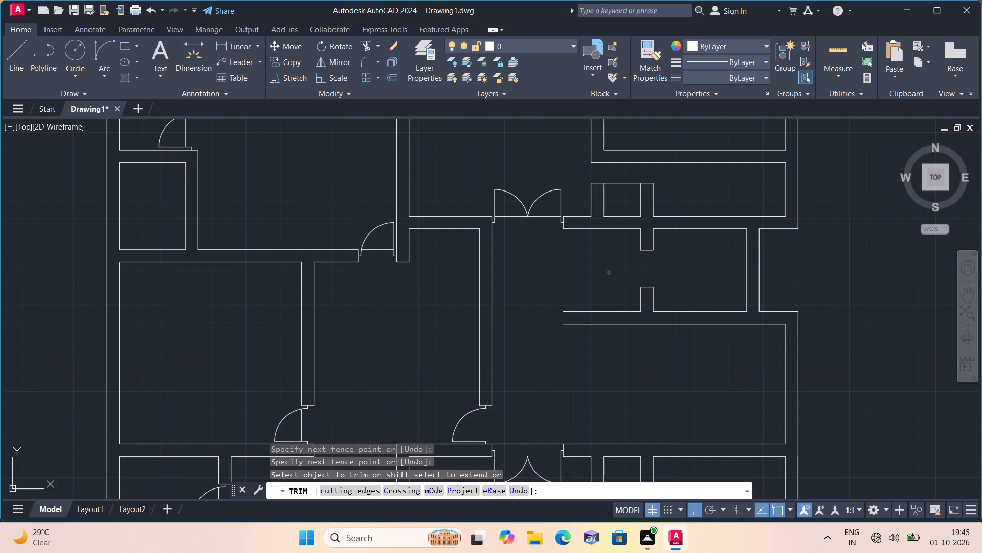
pyautogui.press('Escape')
# Examine the overall floor plan and the room between the new recess and the lower double doors.
pyautogui.scroll(-2, 609, 273)
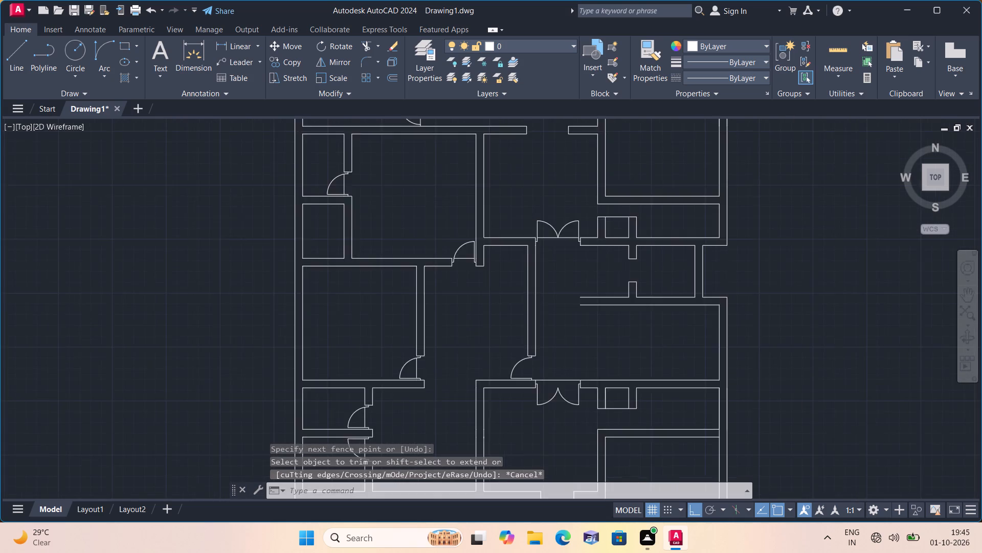
pyautogui.scroll(2, 604, 290)
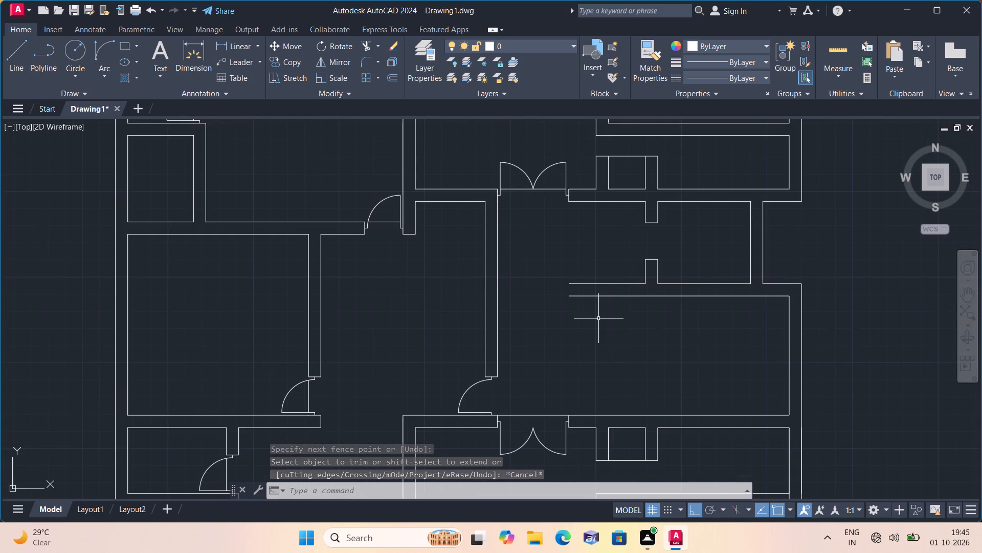
pyautogui.scroll(-1, 599, 322)
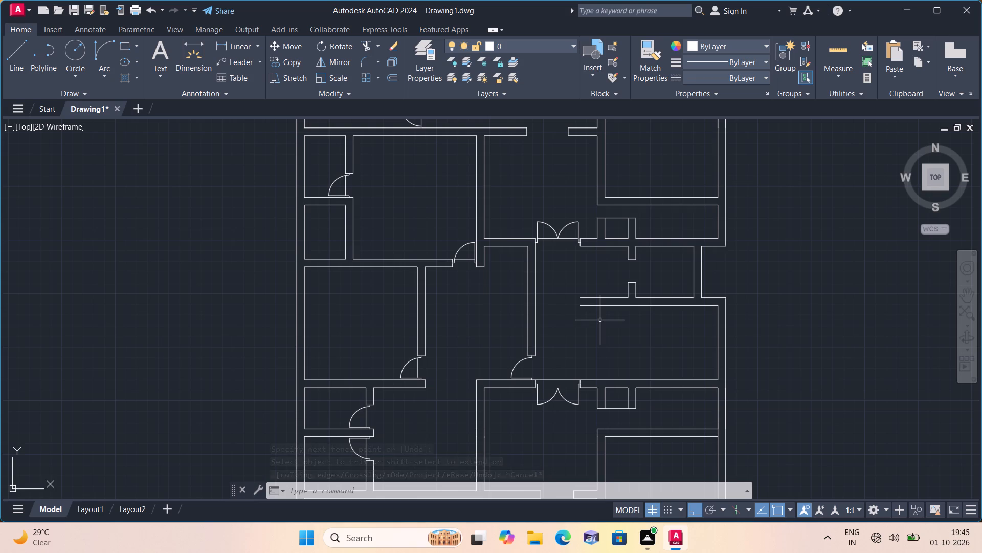
pyautogui.scroll(-1, 600, 320)
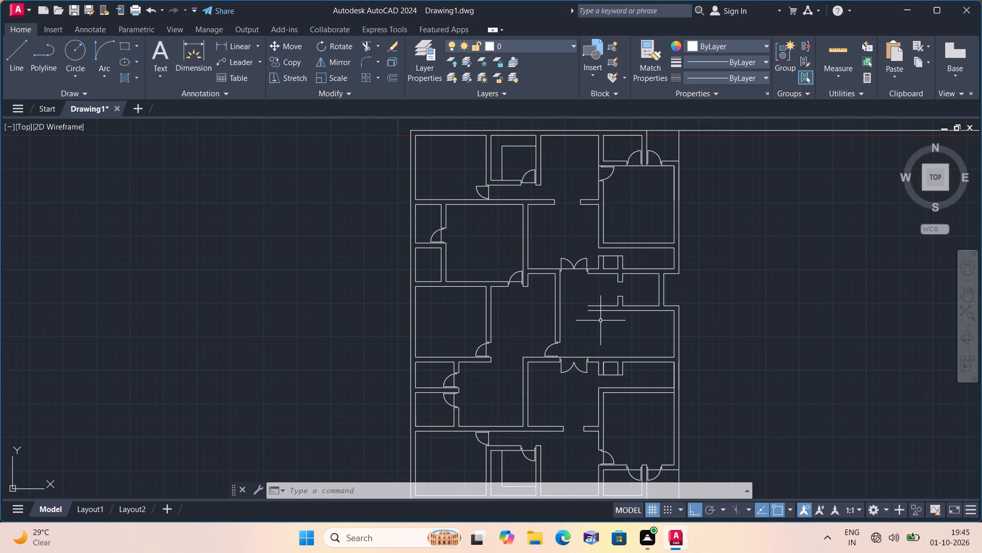
pyautogui.scroll(-1, 602, 290)
pyautogui.scroll(2, 606, 315)
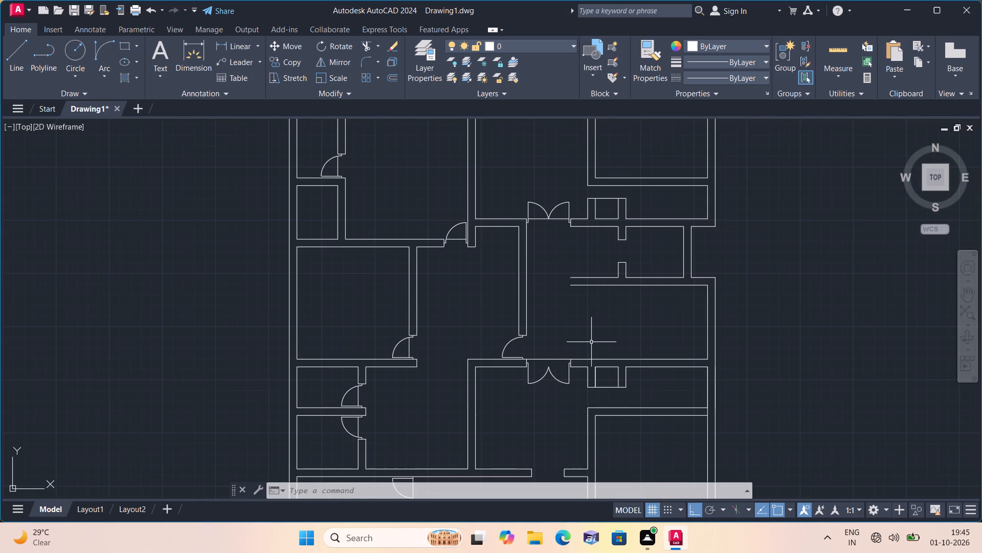
pyautogui.moveTo(591, 342); pyautogui.dragTo(653, 272, button='middle')
pyautogui.scroll(-1, 591, 342)
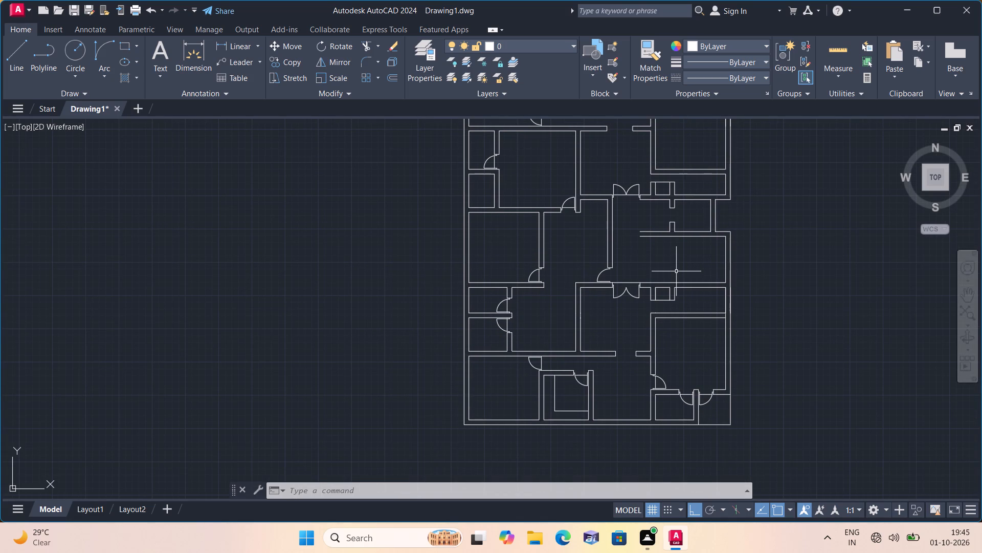
# Close the horizontal wall's open end with a line and continue it down to the lower double-door wall.
pyautogui.press('l')
pyautogui.press('space')
pyautogui.scroll(3, 636, 196)
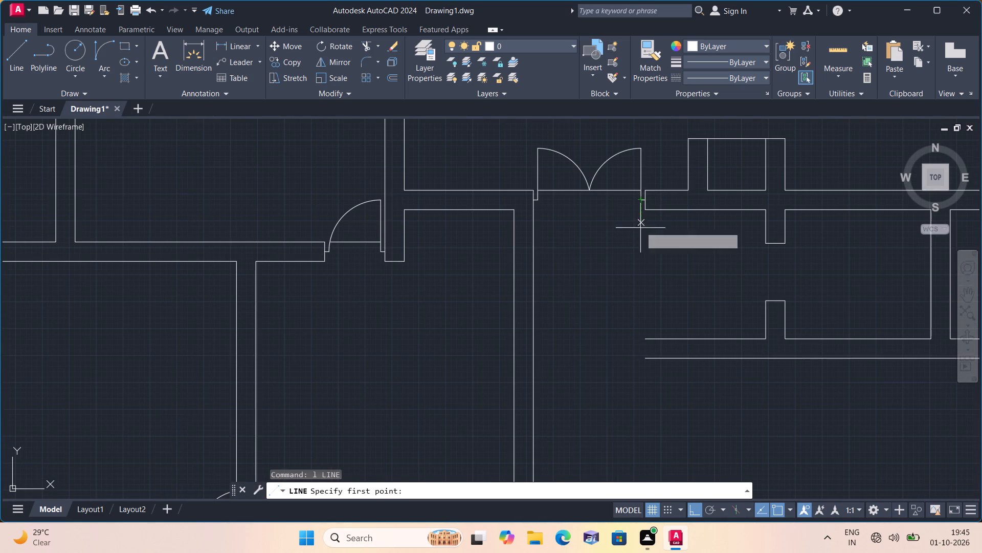
pyautogui.click(646, 336)
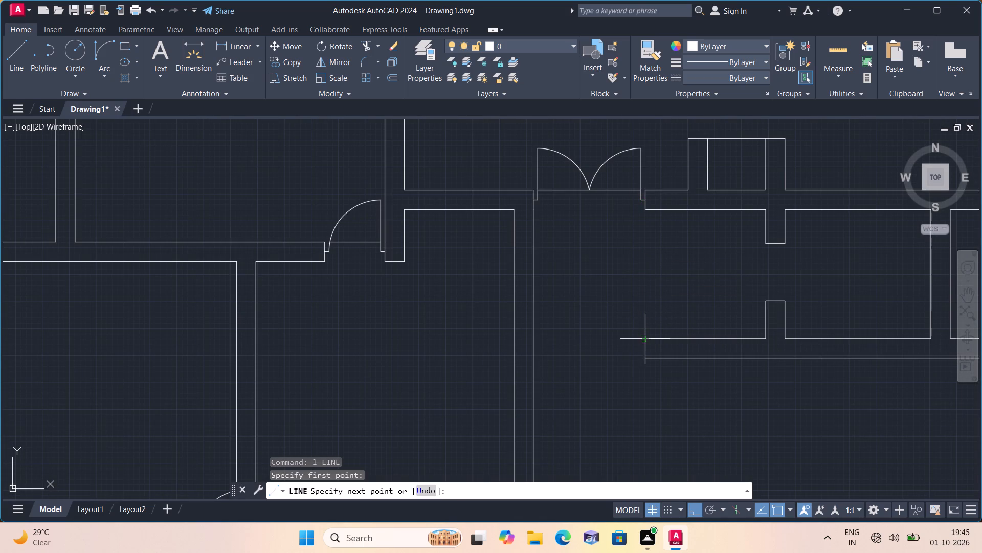
pyautogui.click(649, 356)
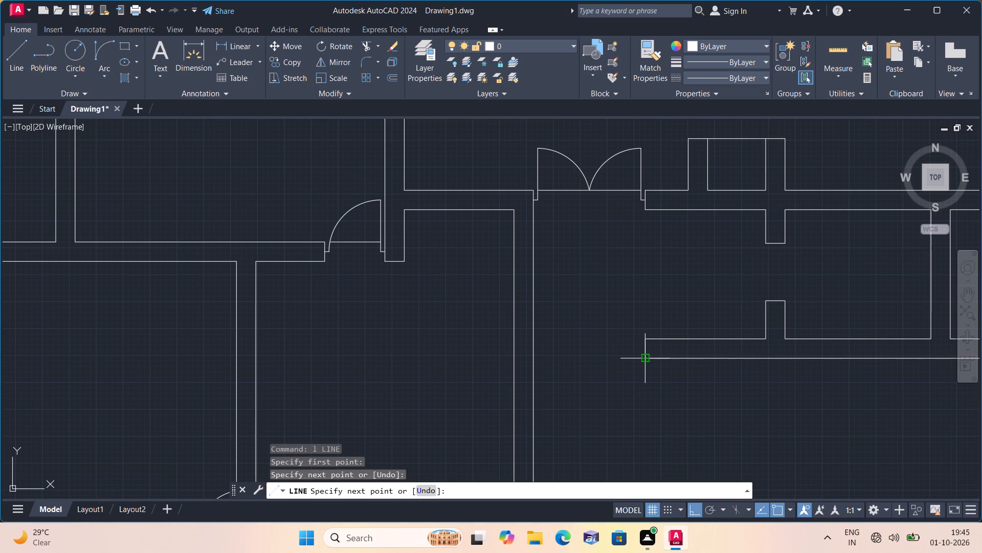
pyautogui.moveTo(649, 356); pyautogui.dragTo(679, 215, button='middle')
pyautogui.scroll(-1, 677, 216)
pyautogui.click(680, 334)
pyautogui.press('space')
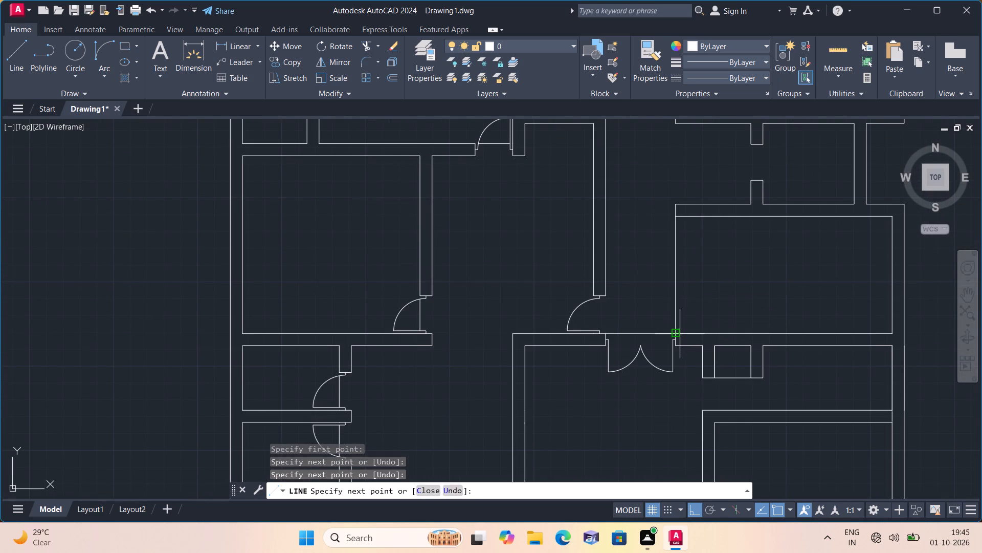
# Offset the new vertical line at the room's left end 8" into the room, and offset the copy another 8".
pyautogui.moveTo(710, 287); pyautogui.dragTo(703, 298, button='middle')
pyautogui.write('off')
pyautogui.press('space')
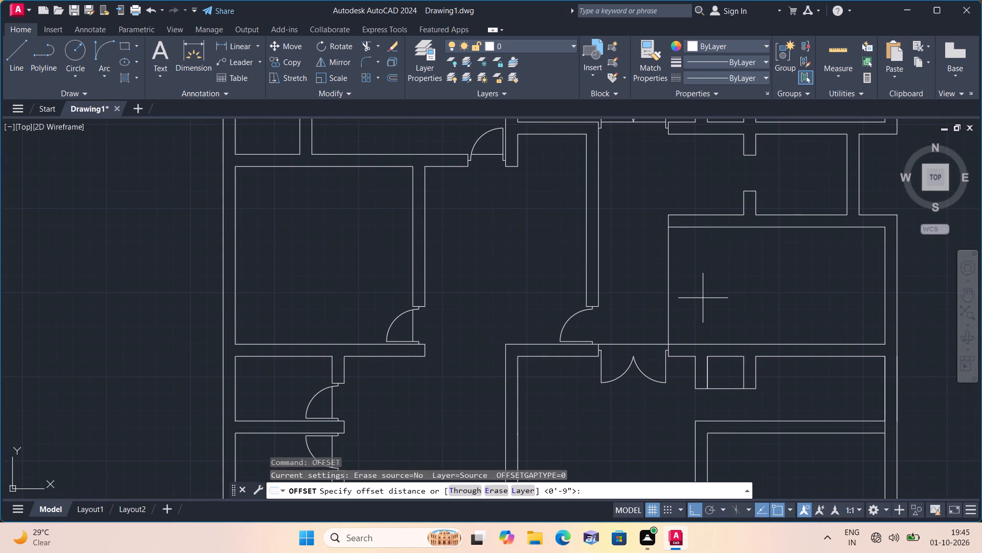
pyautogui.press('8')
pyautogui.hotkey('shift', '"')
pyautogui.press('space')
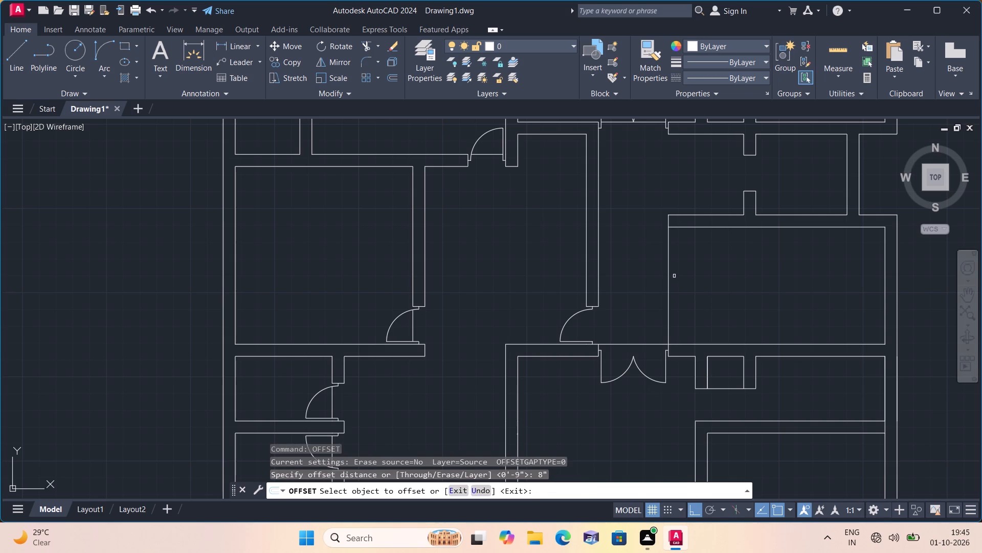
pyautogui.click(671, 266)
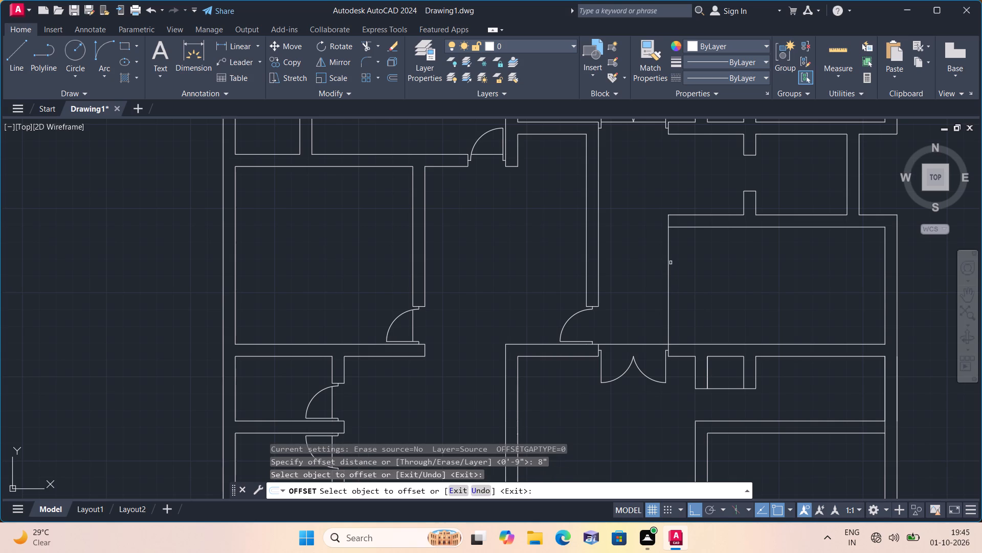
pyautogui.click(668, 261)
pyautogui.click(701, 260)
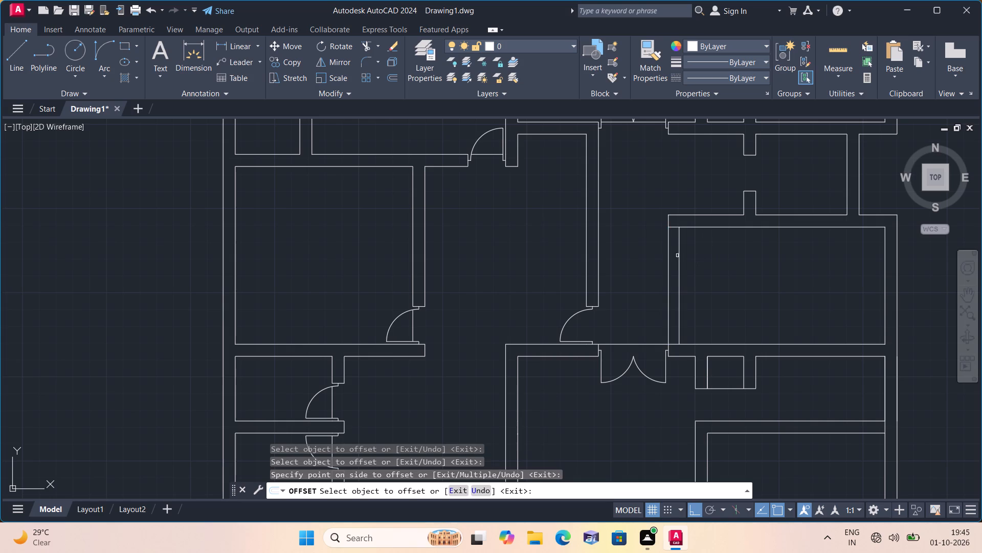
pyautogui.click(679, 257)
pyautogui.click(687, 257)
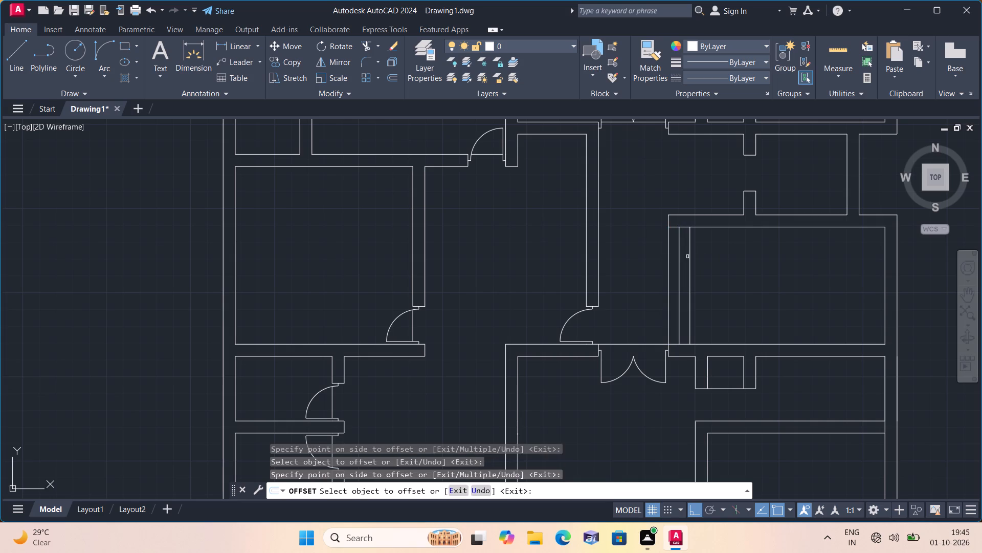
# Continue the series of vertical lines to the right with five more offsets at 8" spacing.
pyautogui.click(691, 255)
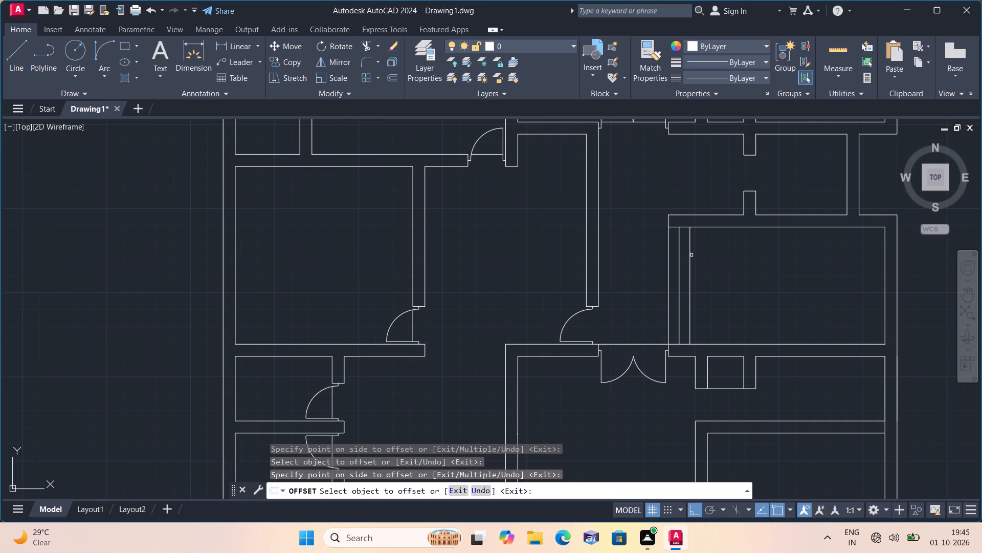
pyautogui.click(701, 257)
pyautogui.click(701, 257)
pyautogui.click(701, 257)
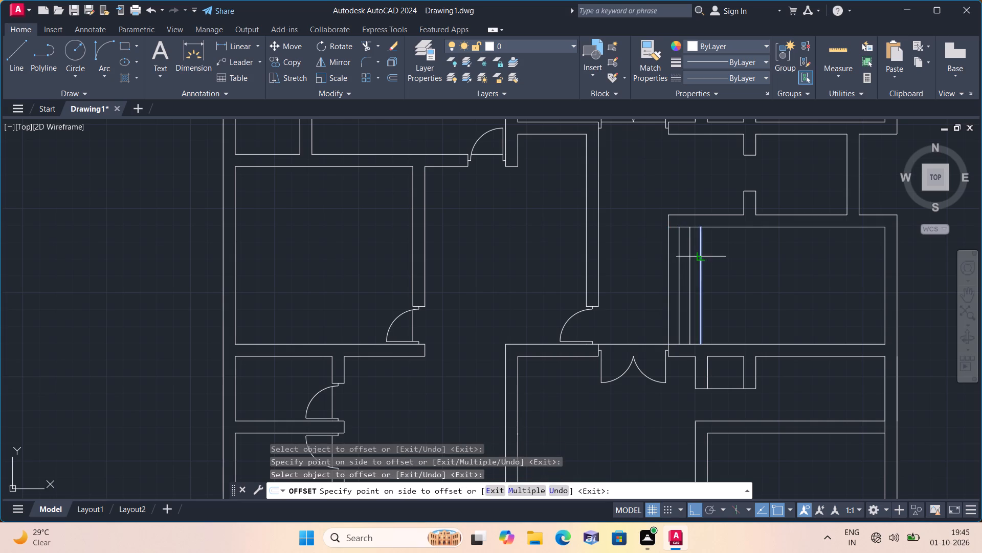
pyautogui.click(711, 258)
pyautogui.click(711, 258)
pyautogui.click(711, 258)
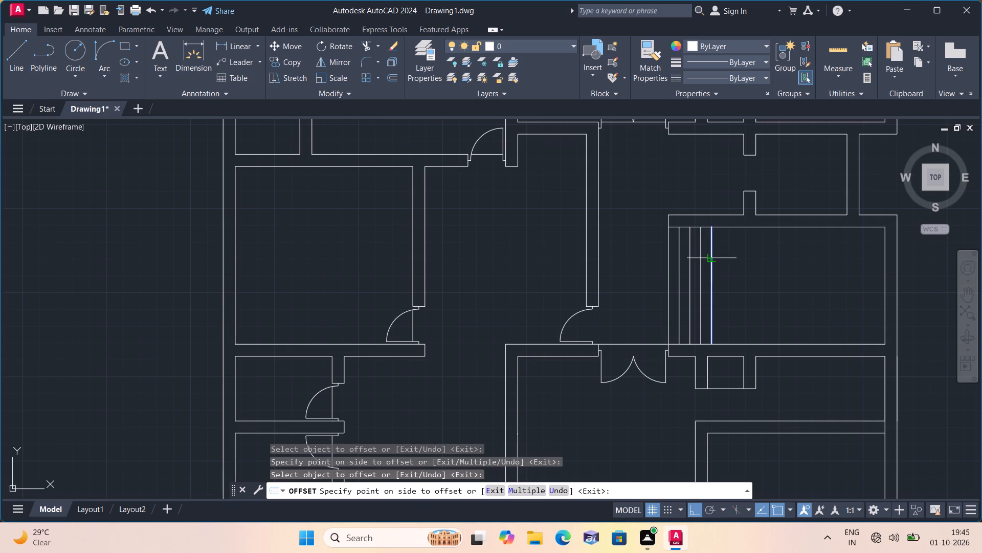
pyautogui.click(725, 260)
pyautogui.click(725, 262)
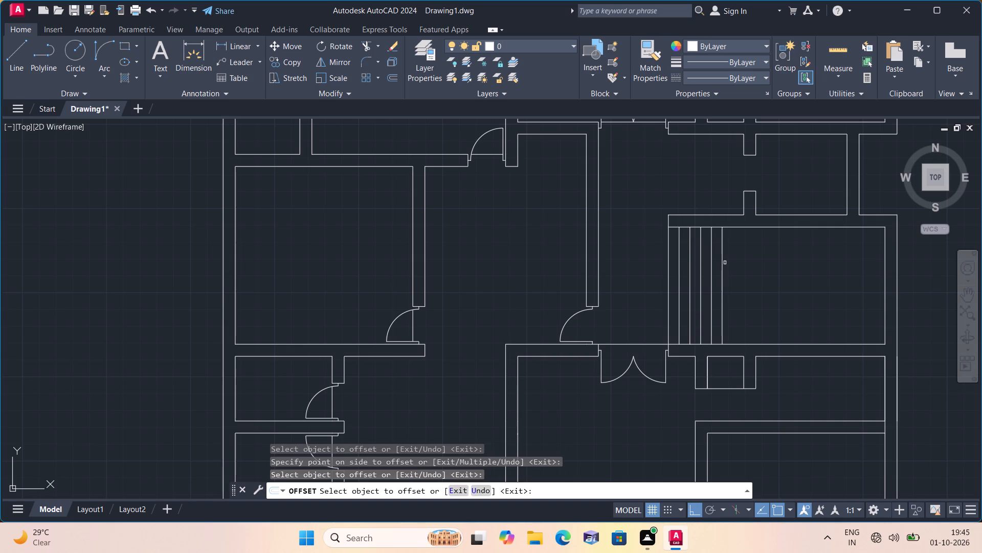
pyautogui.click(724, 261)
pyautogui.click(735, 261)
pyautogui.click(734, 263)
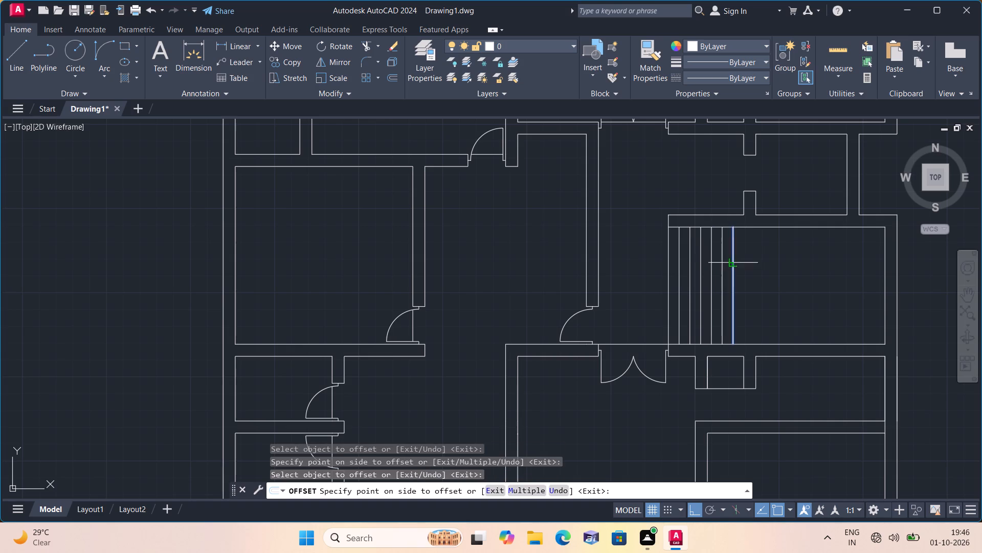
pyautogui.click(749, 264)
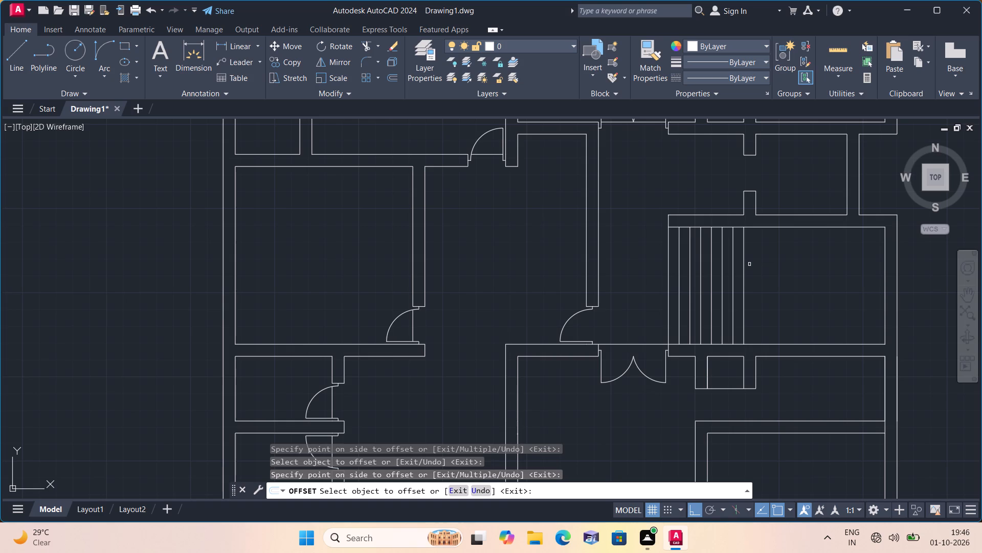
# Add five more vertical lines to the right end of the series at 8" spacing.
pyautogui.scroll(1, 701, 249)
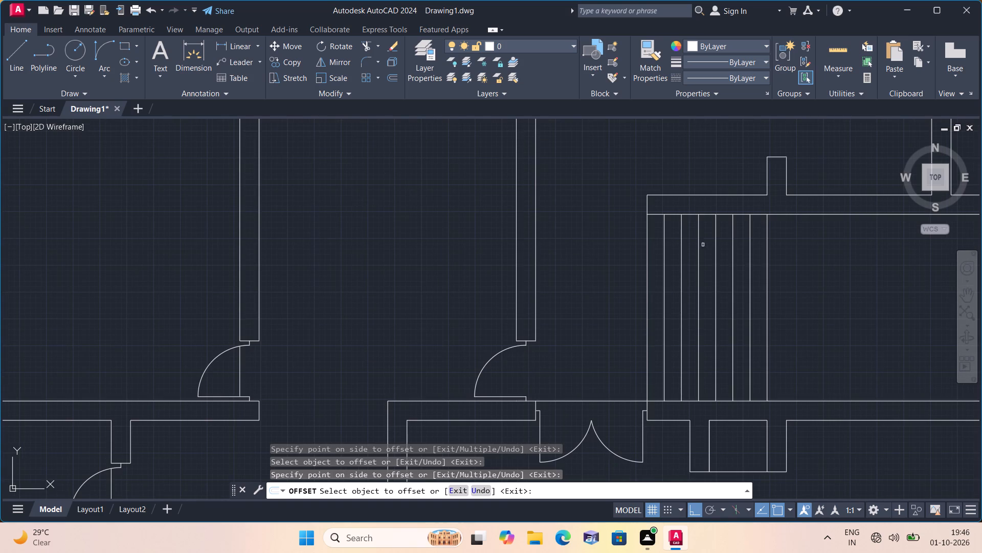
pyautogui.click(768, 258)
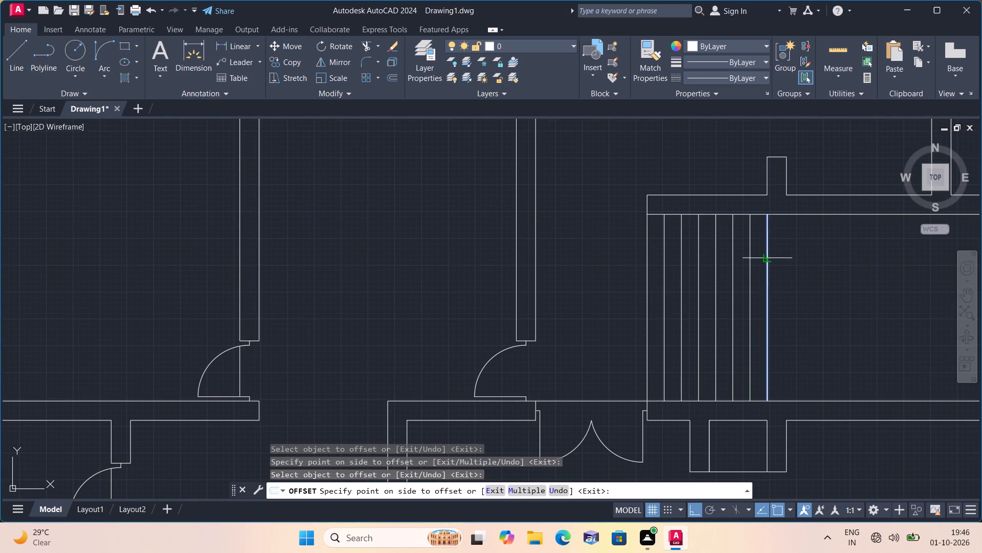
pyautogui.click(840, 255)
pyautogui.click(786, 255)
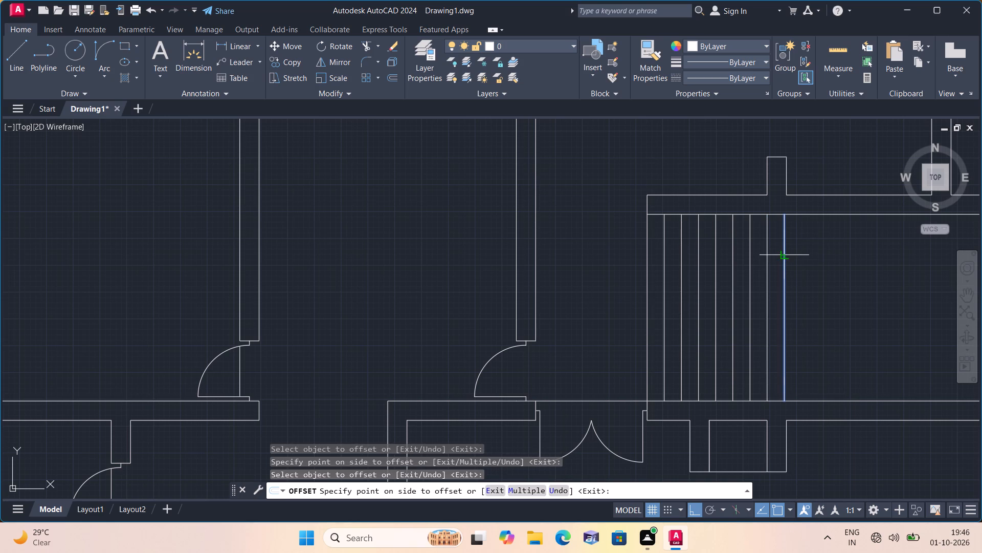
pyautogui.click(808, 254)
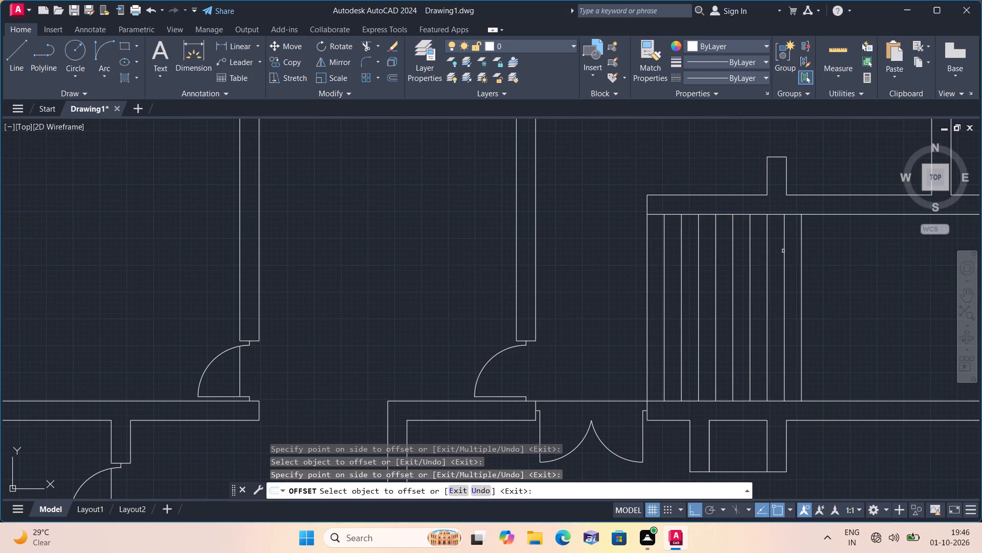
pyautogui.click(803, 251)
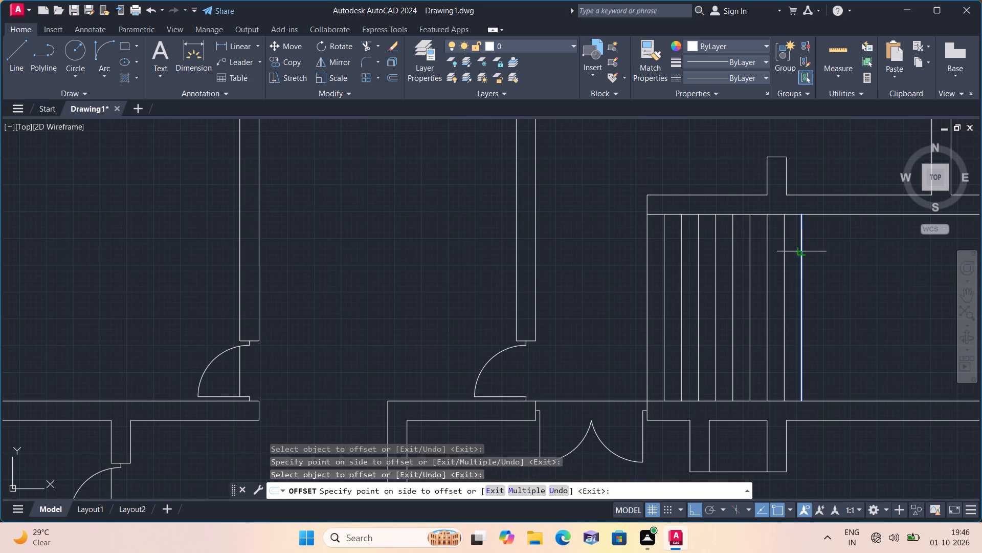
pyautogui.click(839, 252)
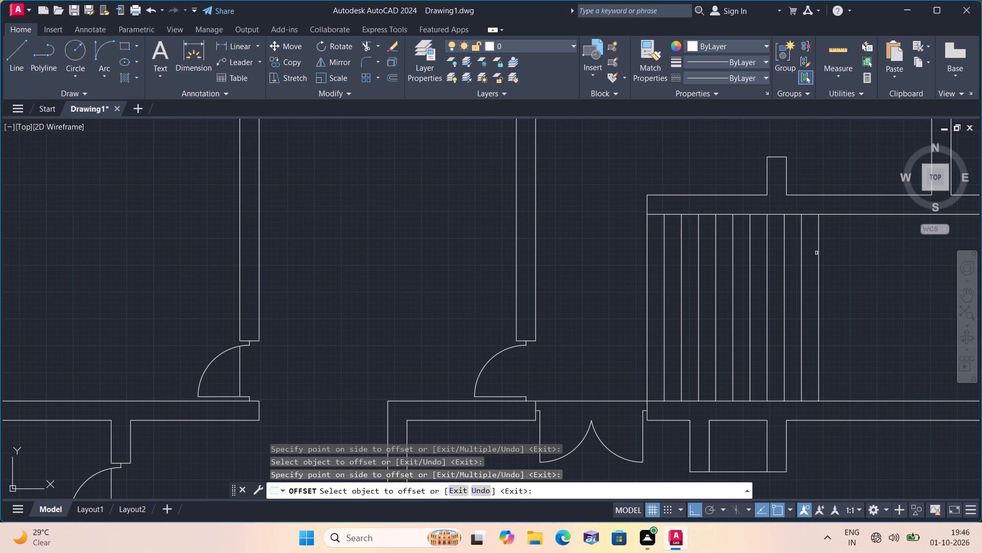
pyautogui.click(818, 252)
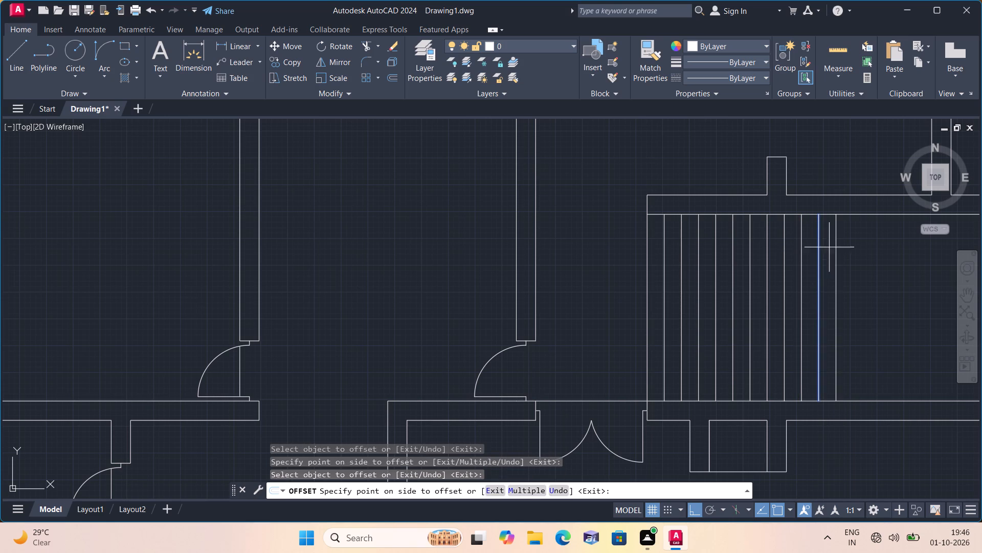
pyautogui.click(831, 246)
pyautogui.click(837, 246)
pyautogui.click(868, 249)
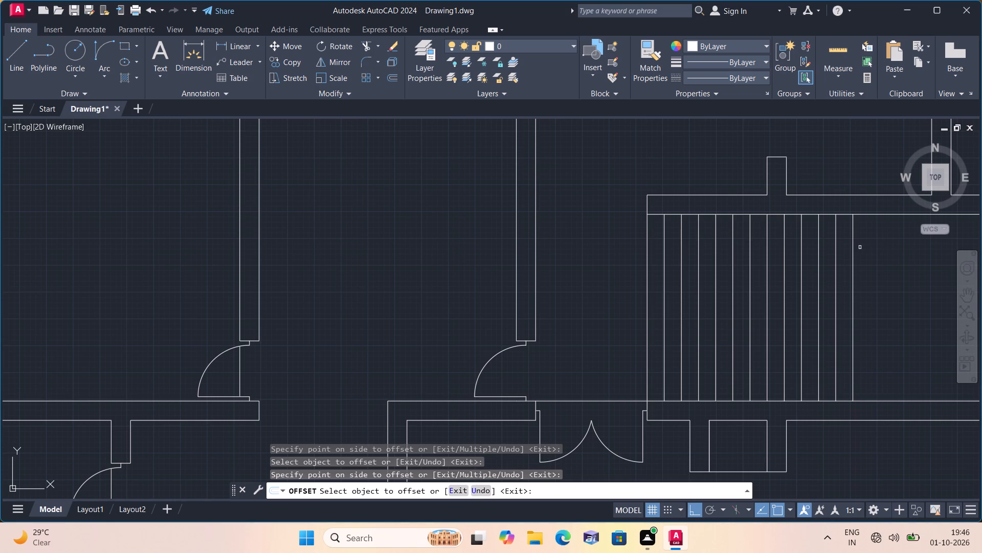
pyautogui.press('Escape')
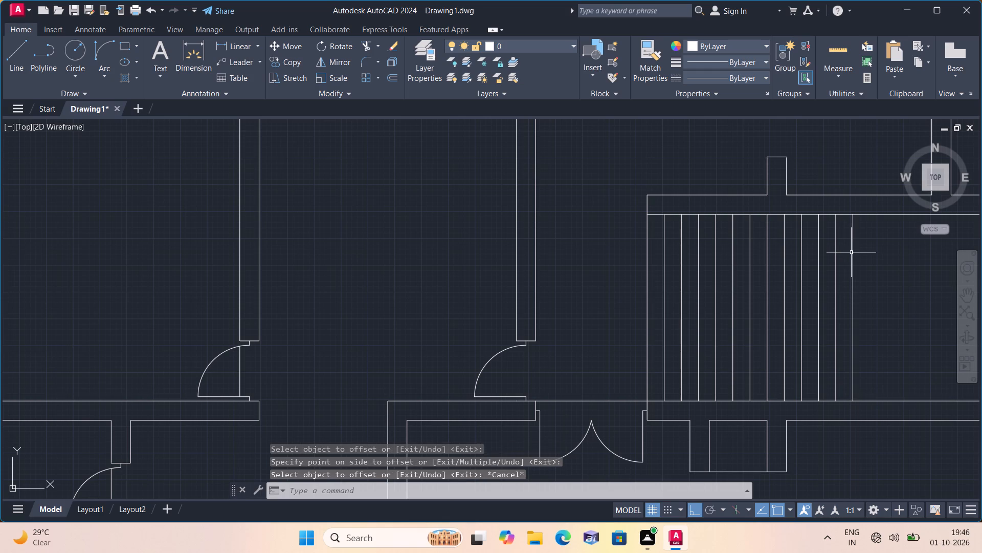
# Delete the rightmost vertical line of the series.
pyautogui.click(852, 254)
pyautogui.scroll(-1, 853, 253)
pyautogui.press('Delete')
# Examine how the series of vertical lines fits in the room and the surrounding floor plan.
pyautogui.scroll(-1, 853, 253)
pyautogui.scroll(1, 853, 253)
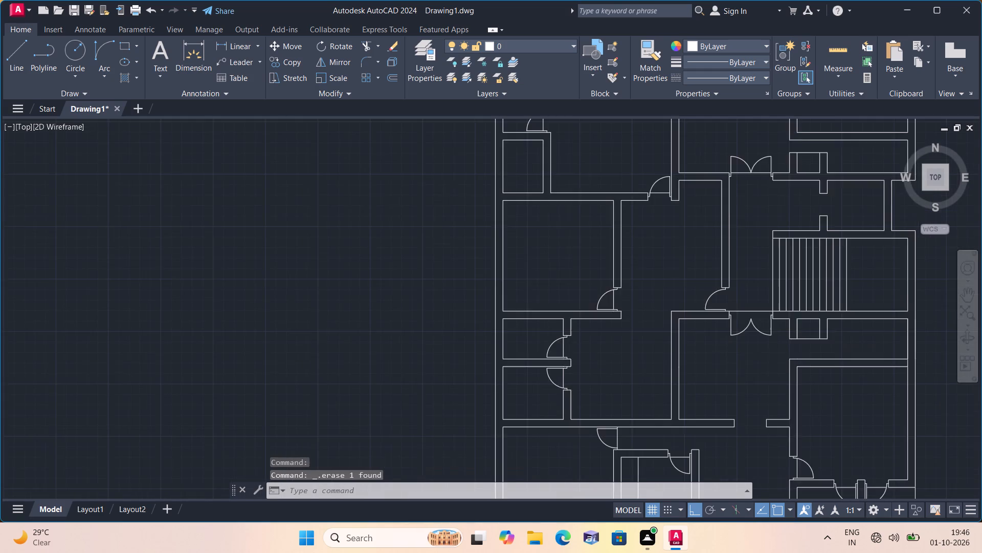
pyautogui.scroll(-1, 853, 253)
pyautogui.scroll(2, 853, 253)
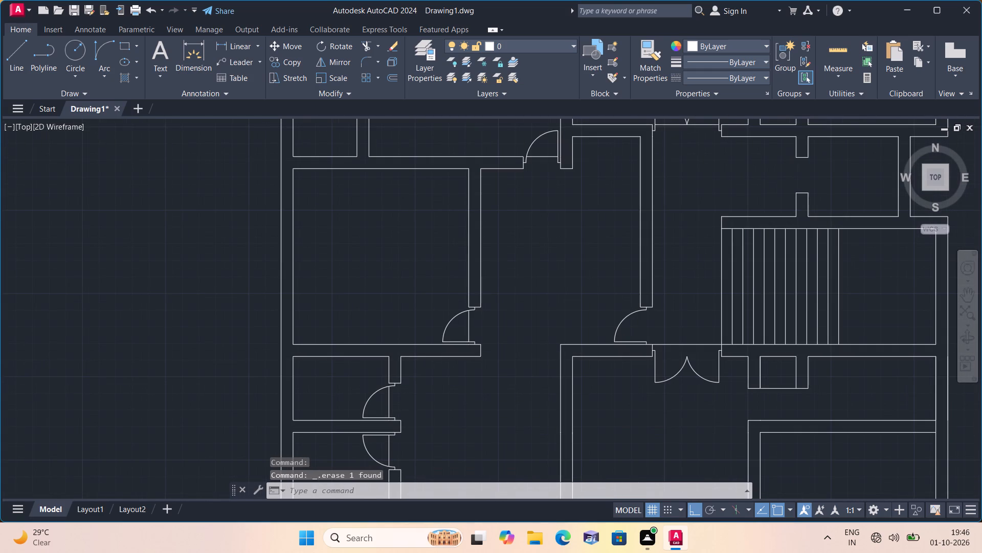
pyautogui.scroll(-1, 853, 253)
pyautogui.scroll(2, 853, 253)
pyautogui.scroll(-1, 853, 253)
pyautogui.scroll(1, 853, 253)
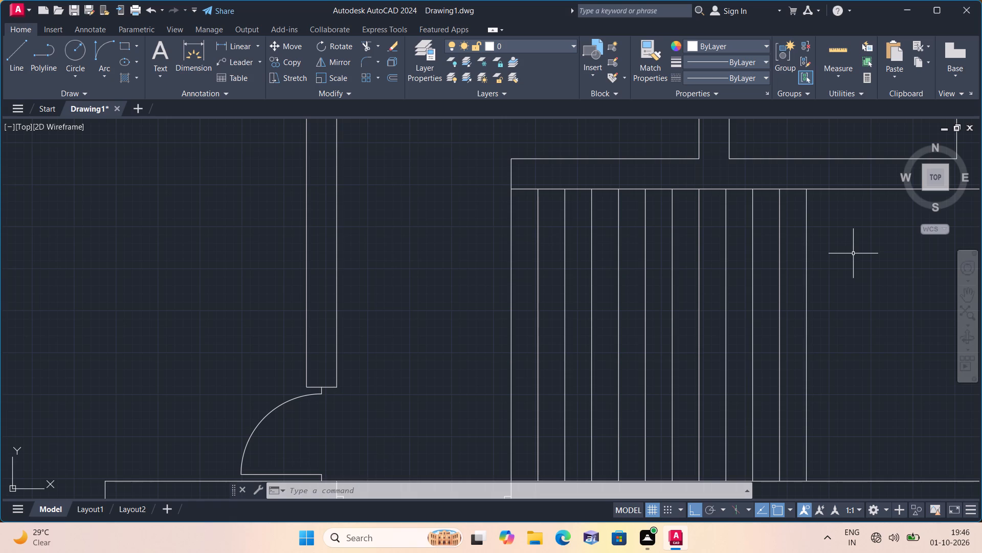
pyautogui.scroll(-2, 853, 253)
pyautogui.moveTo(852, 252); pyautogui.dragTo(829, 222, button='middle')
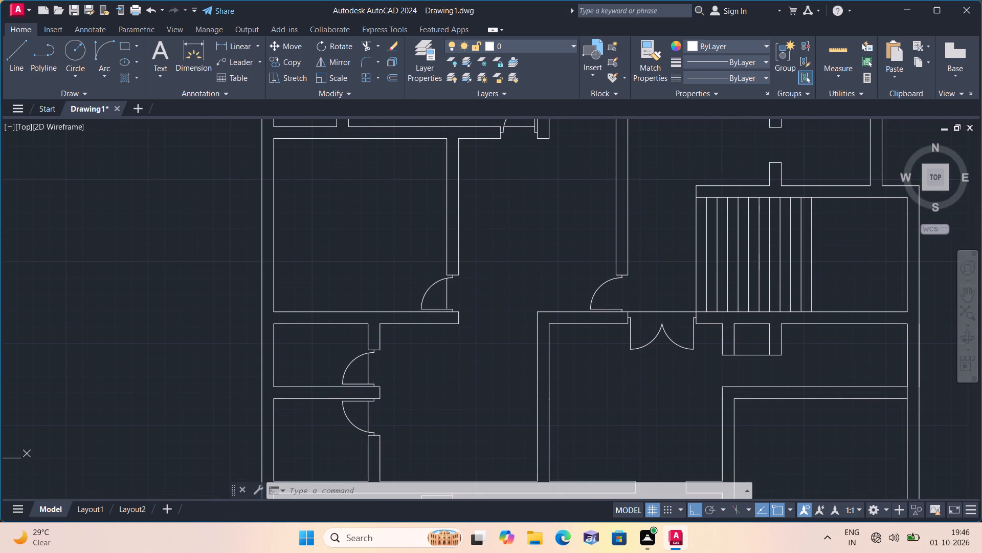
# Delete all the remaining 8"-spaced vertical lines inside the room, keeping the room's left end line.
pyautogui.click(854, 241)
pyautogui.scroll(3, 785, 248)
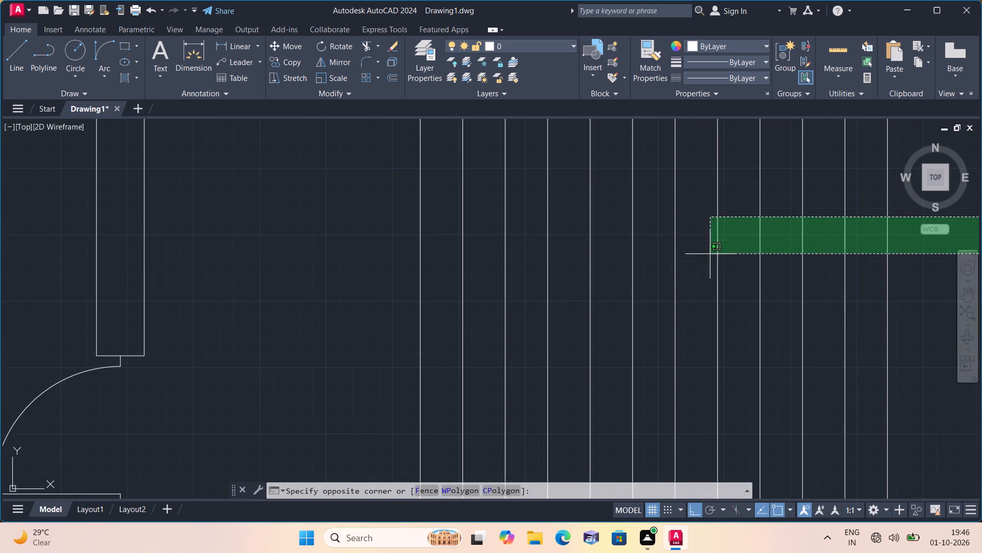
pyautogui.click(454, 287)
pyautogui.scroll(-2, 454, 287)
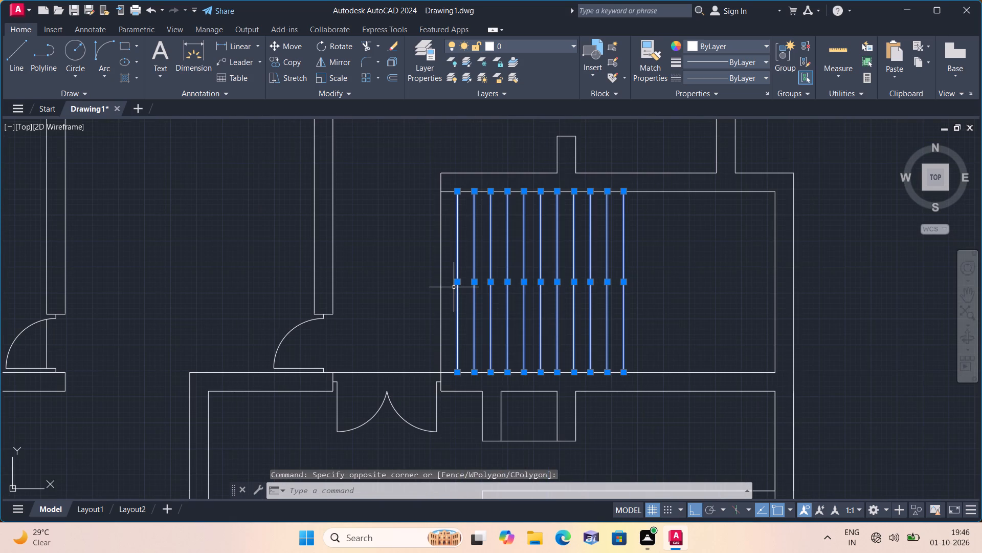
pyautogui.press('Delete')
# Offset the room's left end line 10" into the room, and offset the copy another 10".
pyautogui.write('off')
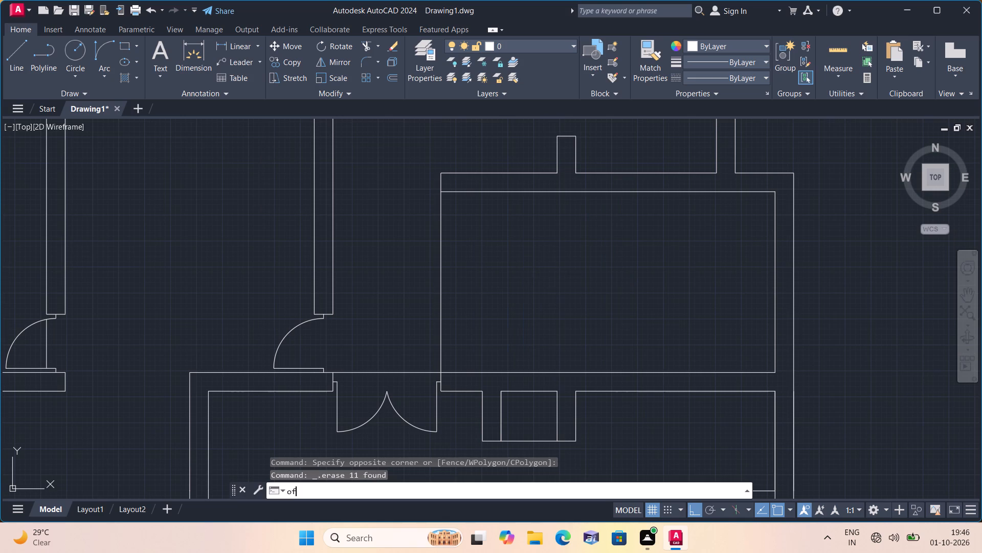
pyautogui.press('space')
pyautogui.write('10')
pyautogui.hotkey('shift', '"')
pyautogui.press('space')
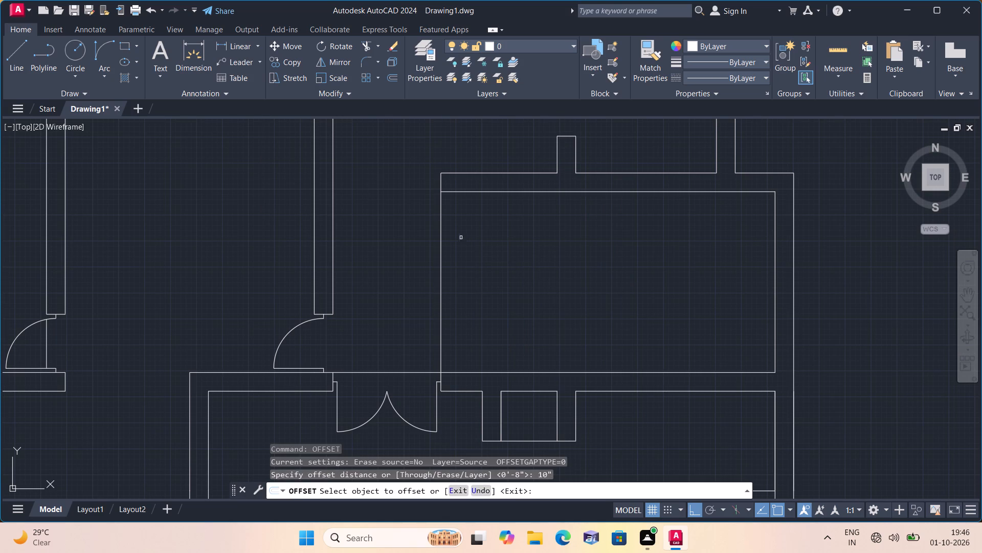
pyautogui.click(439, 220)
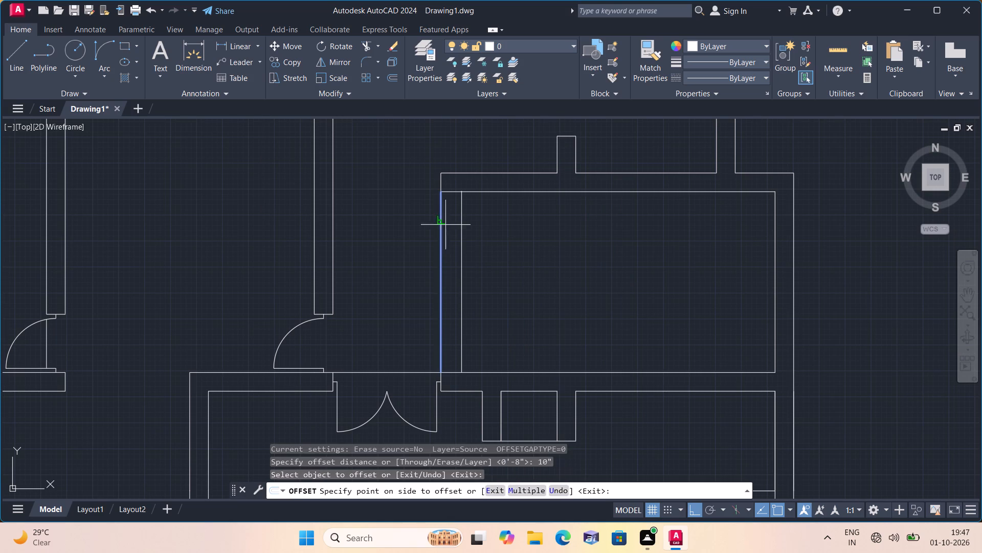
pyautogui.click(483, 235)
pyautogui.click(463, 222)
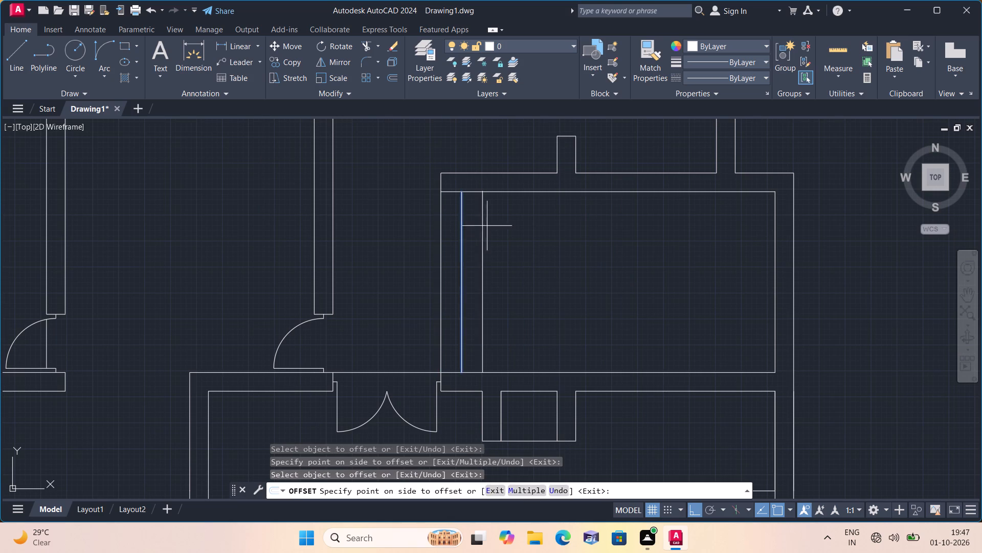
pyautogui.click(494, 226)
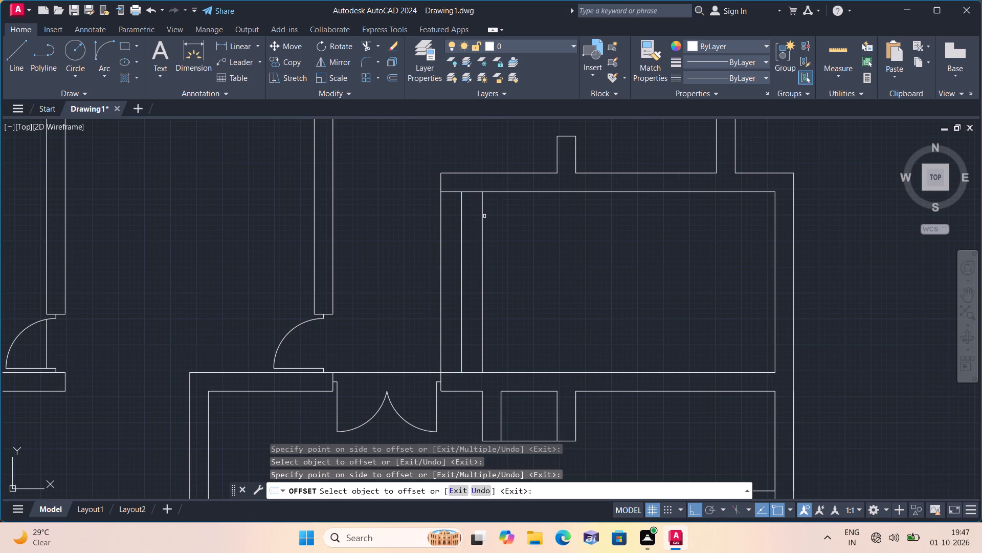
# Continue the 10" offsets across the room, adding eight more evenly spaced vertical lines beyond the existing two copies.
pyautogui.click(484, 216)
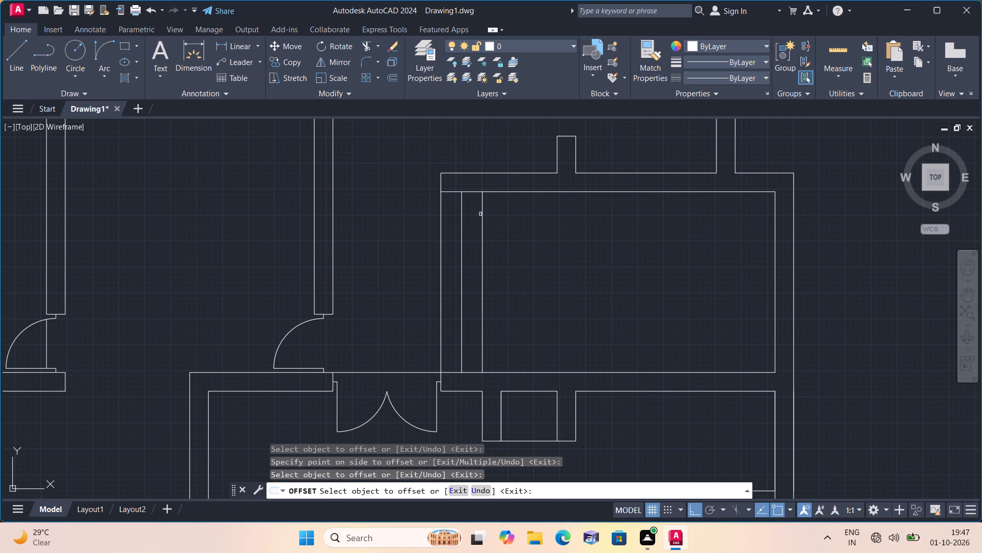
pyautogui.click(480, 214)
pyautogui.click(484, 216)
pyautogui.click(517, 229)
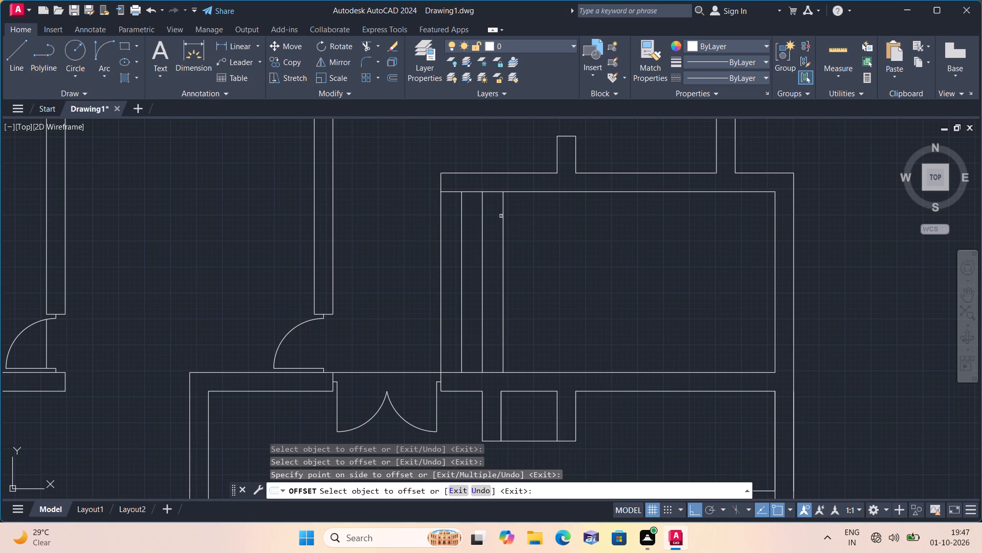
pyautogui.click(504, 218)
pyautogui.click(523, 226)
pyautogui.click(523, 223)
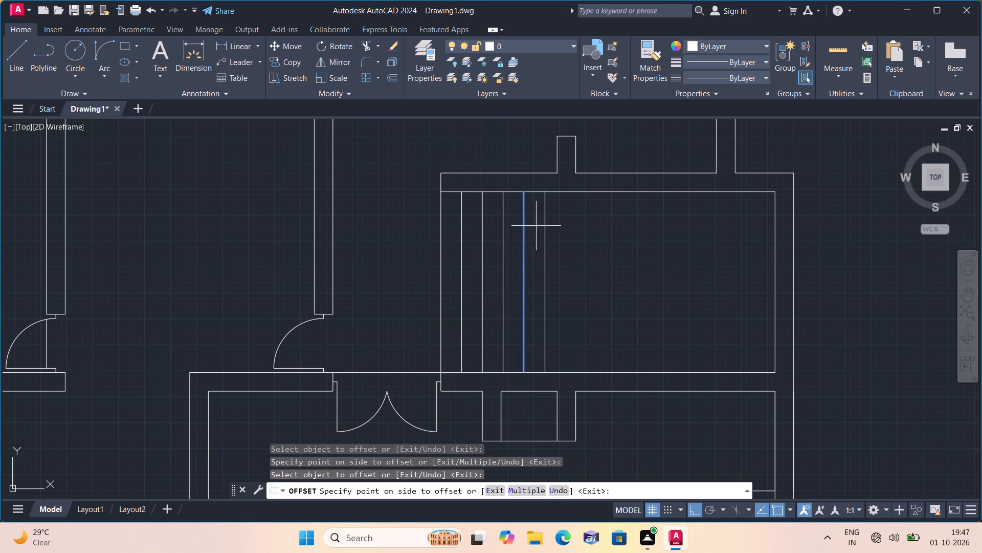
pyautogui.click(561, 226)
pyautogui.click(545, 215)
pyautogui.click(581, 228)
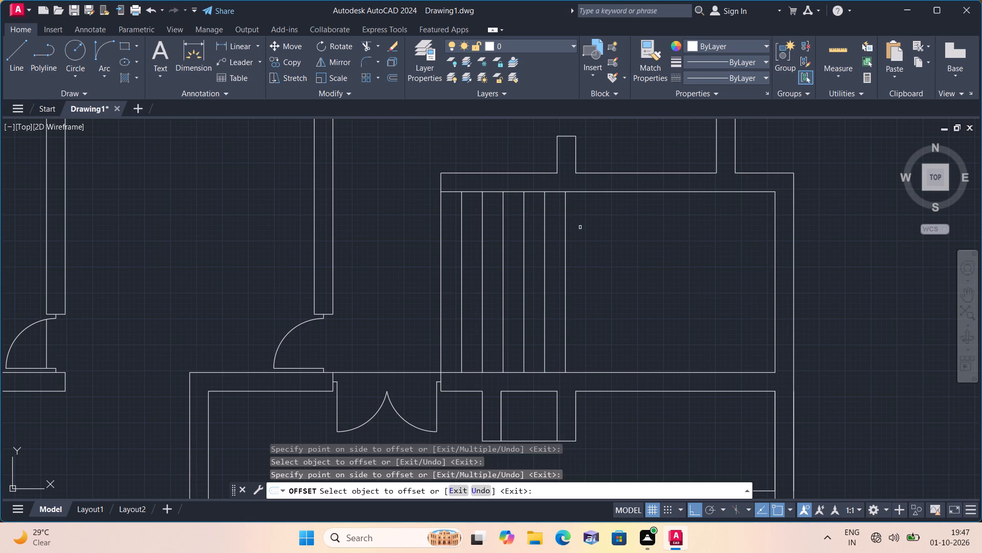
pyautogui.click(566, 217)
pyautogui.click(566, 217)
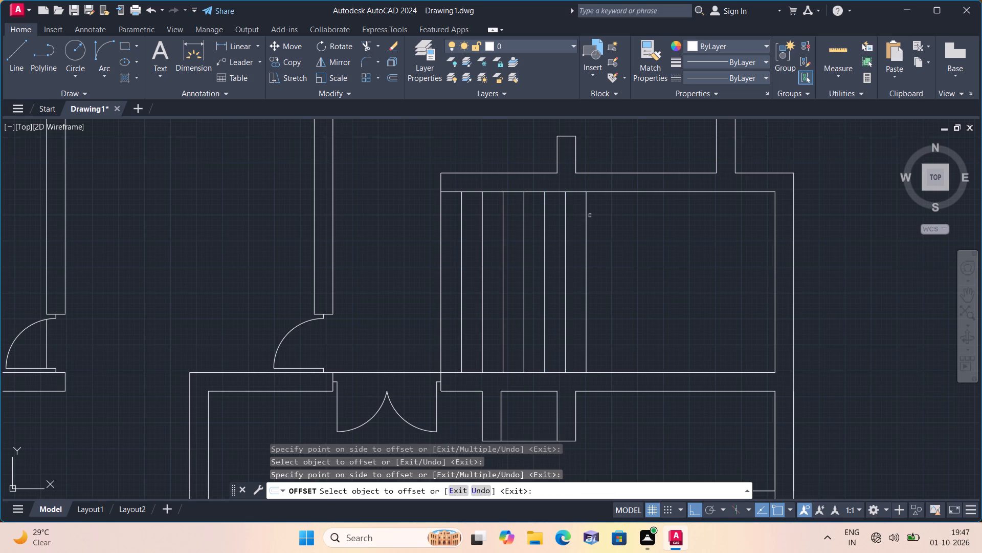
pyautogui.click(586, 211)
pyautogui.click(608, 212)
pyautogui.click(608, 211)
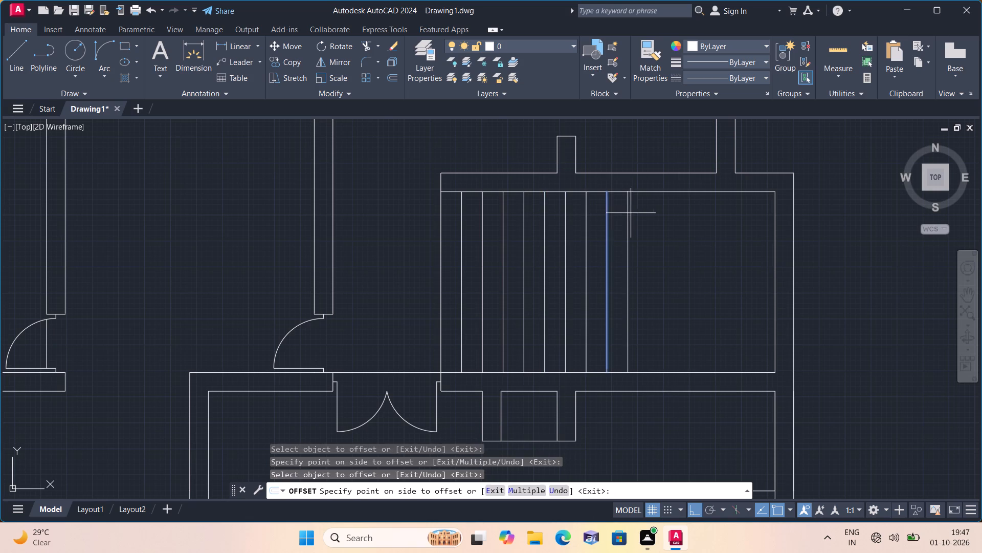
pyautogui.click(631, 213)
pyautogui.click(629, 211)
pyautogui.click(665, 211)
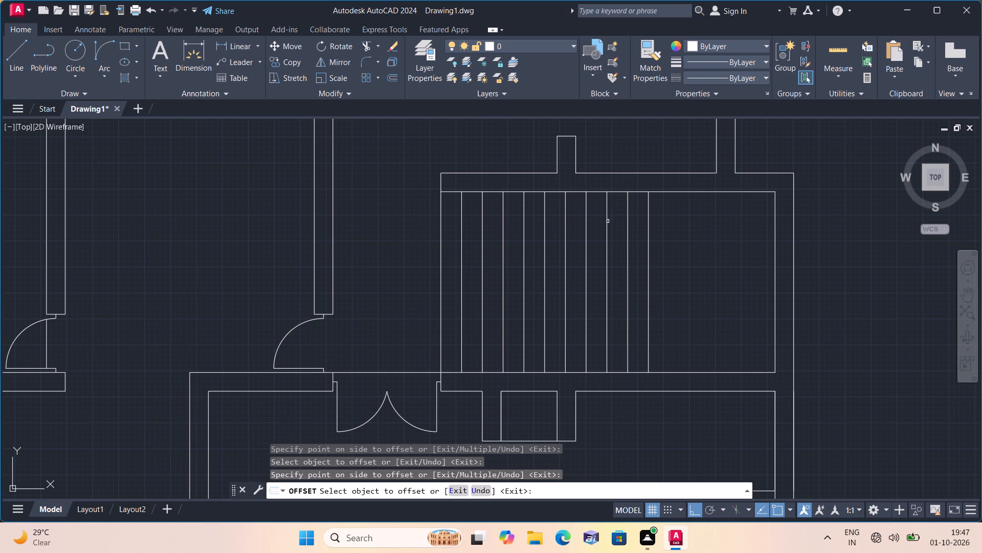
pyautogui.press('Escape')
# Offset the last vertical line of the series another 10" toward the room's far wall.
pyautogui.scroll(-1, 668, 227)
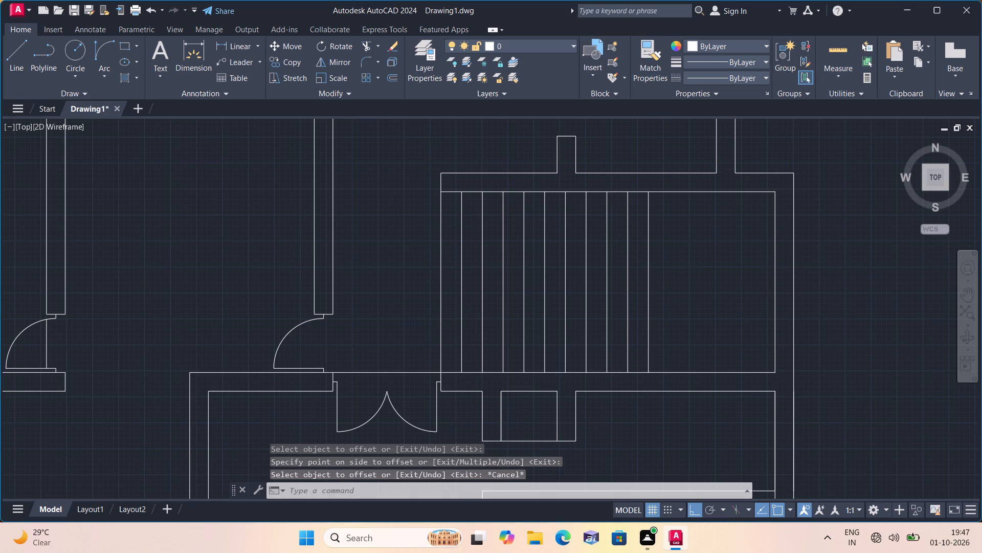
pyautogui.scroll(-1, 668, 227)
pyautogui.scroll(1, 668, 227)
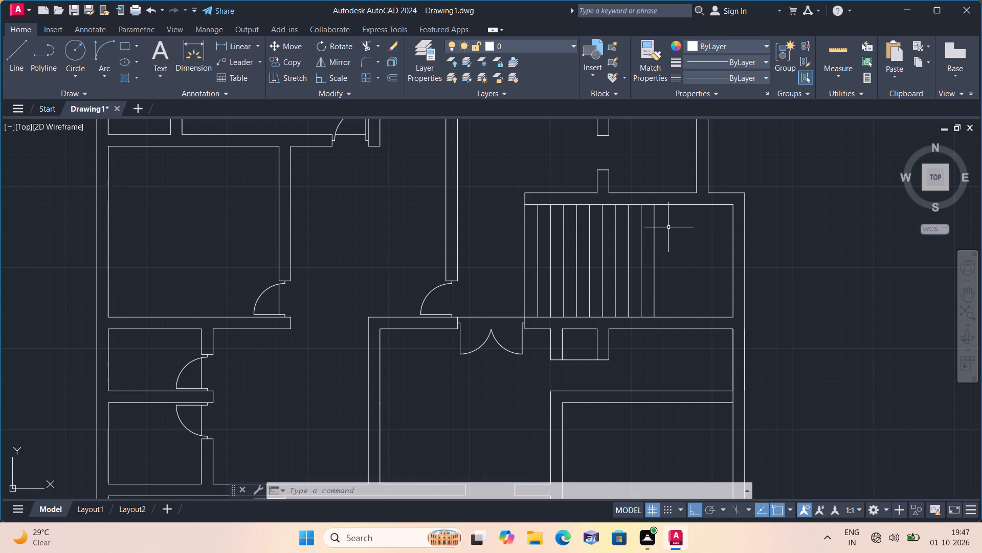
pyautogui.scroll(-1, 668, 227)
pyautogui.scroll(1, 668, 227)
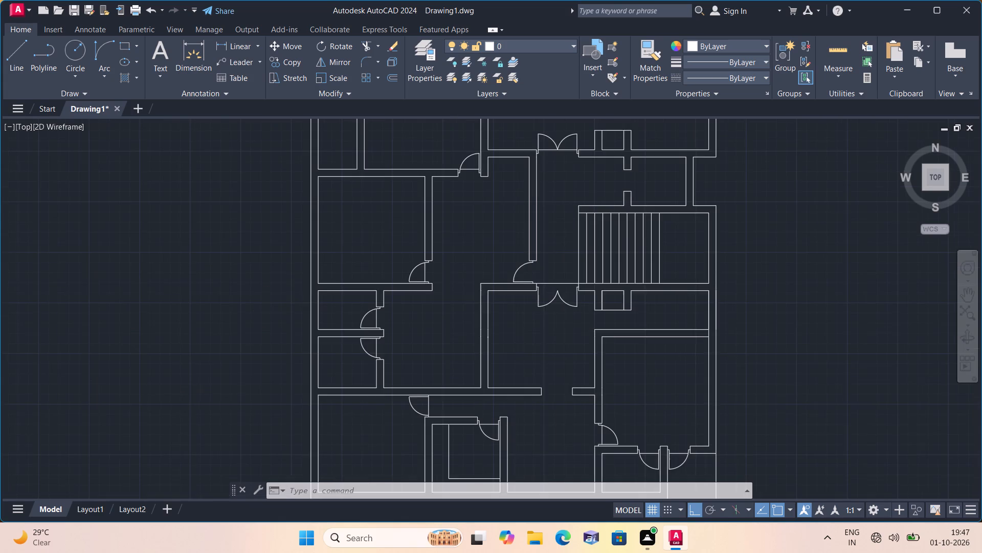
pyautogui.scroll(1, 668, 227)
pyautogui.scroll(-1, 668, 227)
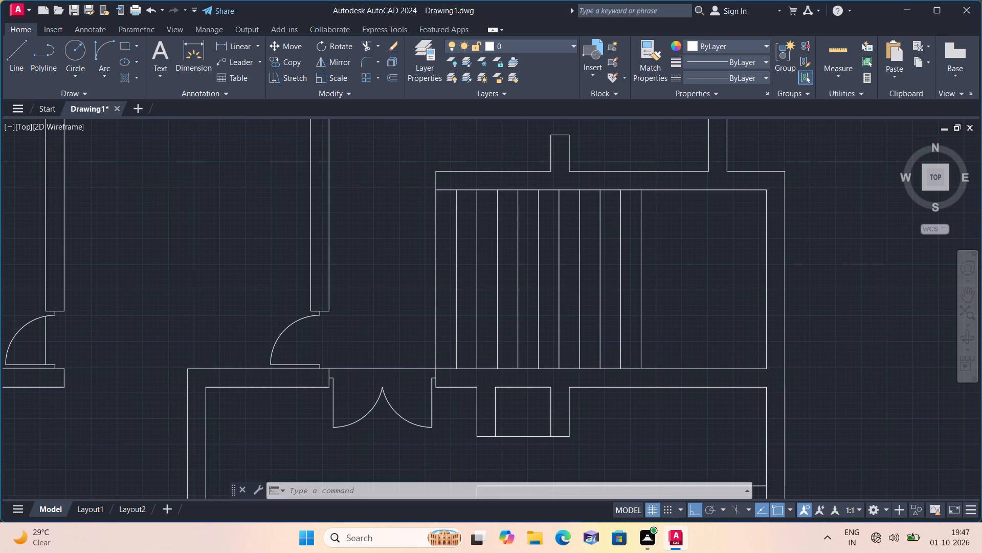
pyautogui.scroll(1, 584, 233)
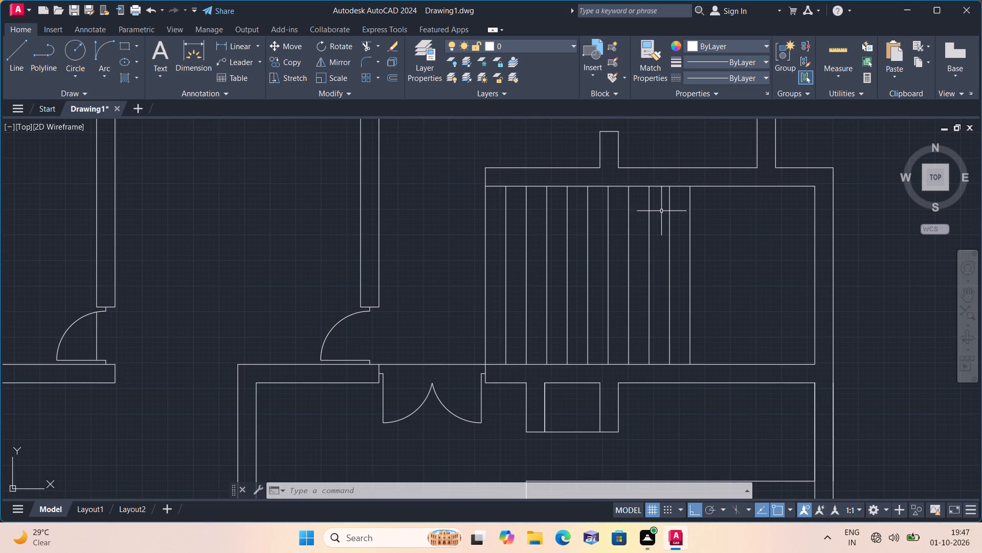
pyautogui.press('space')
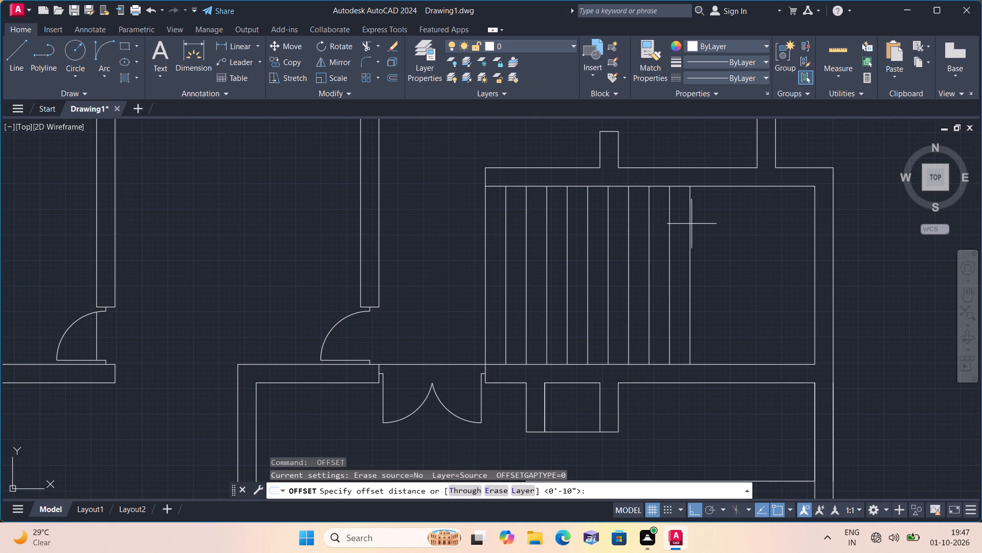
pyautogui.press('space')
pyautogui.click(689, 220)
pyautogui.click(717, 219)
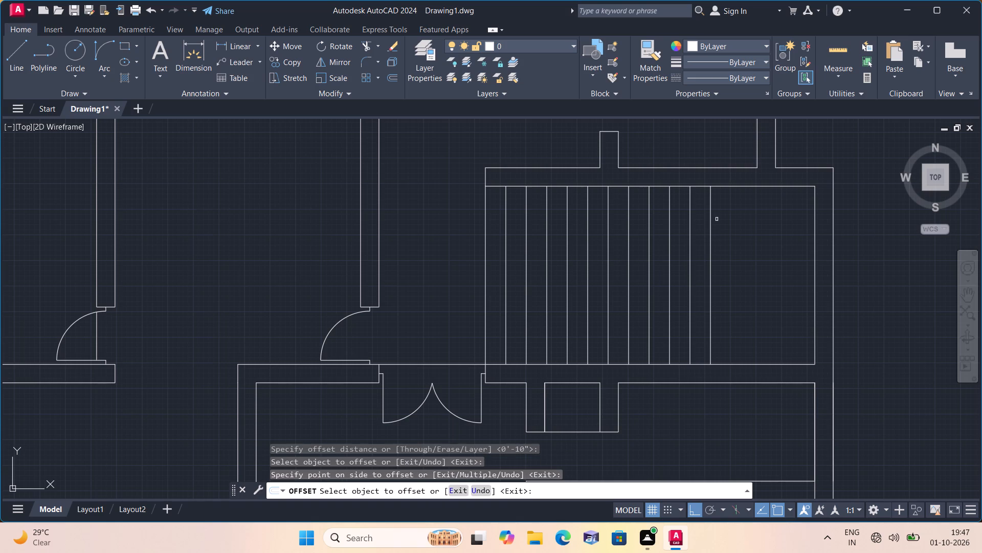
pyautogui.press('space')
# Draw a horizontal line from the midpoint of the last vertical line to the room's open end line, dividing the treads into two flights.
pyautogui.scroll(-1, 717, 219)
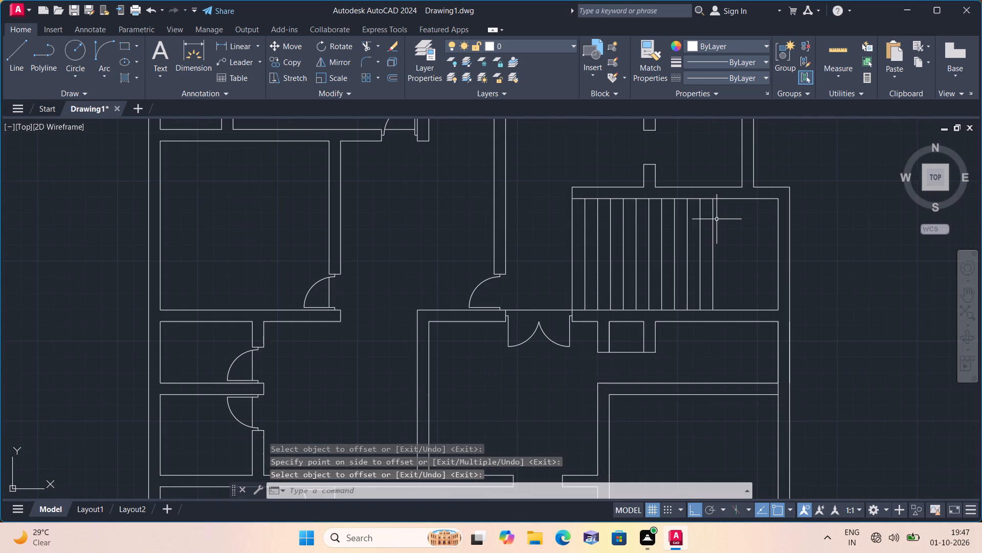
pyautogui.press('l')
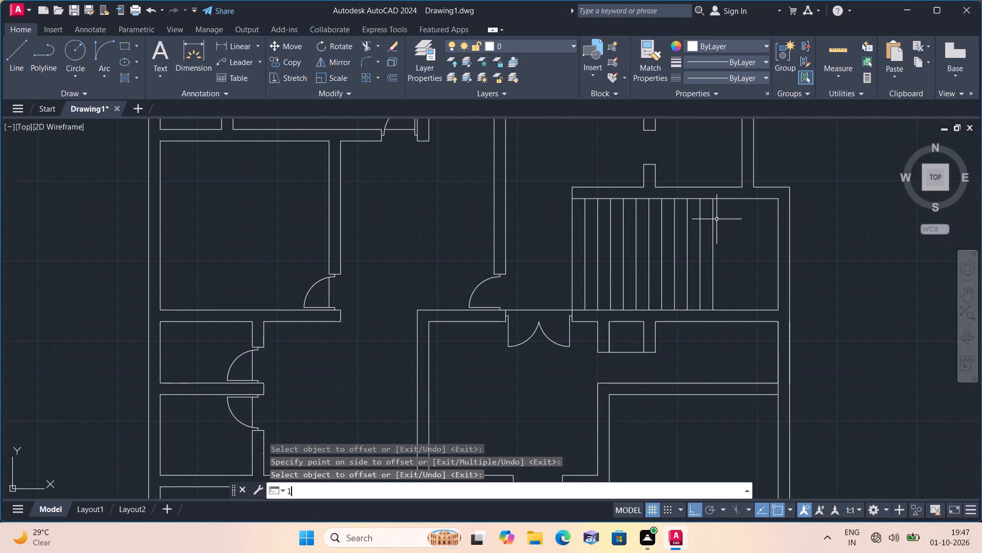
pyautogui.press('space')
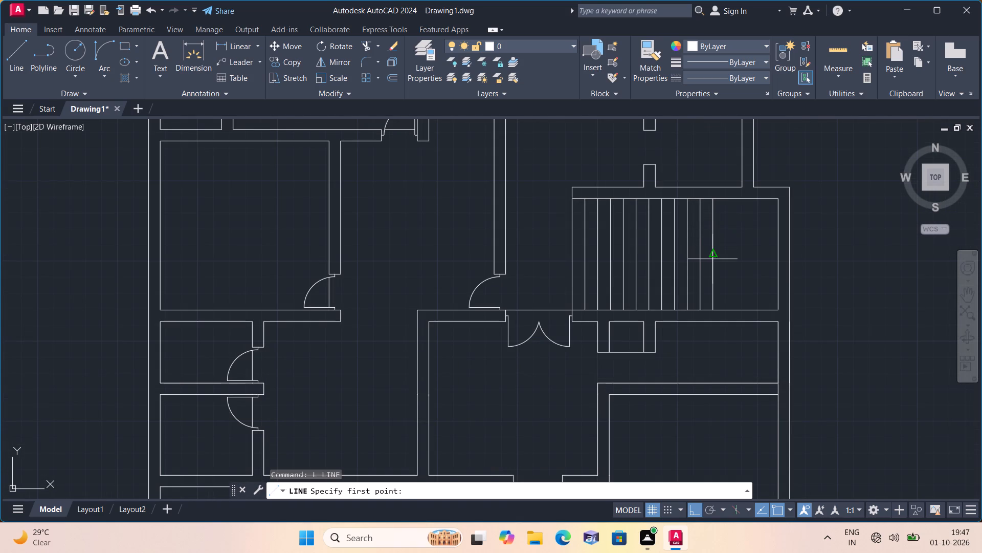
pyautogui.click(712, 254)
pyautogui.click(576, 255)
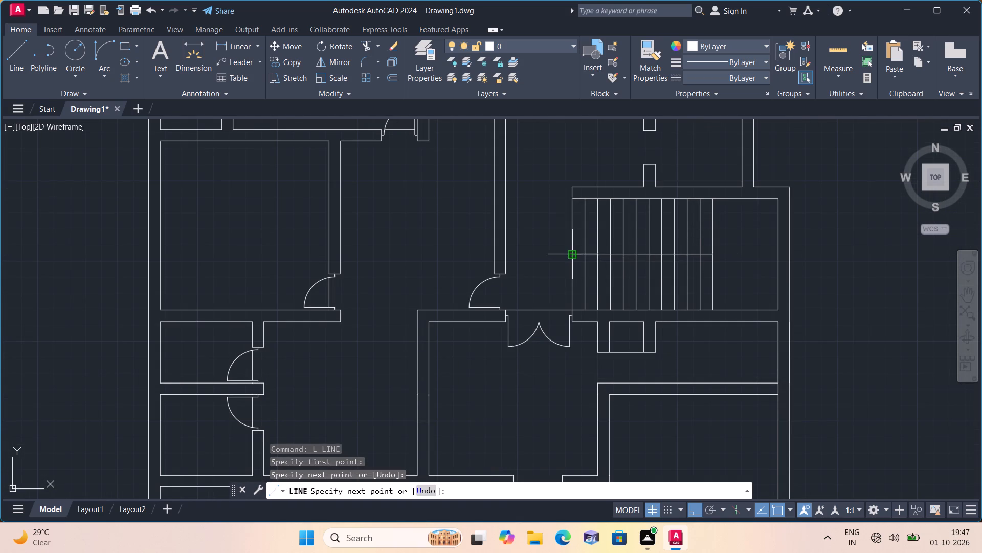
pyautogui.press('space')
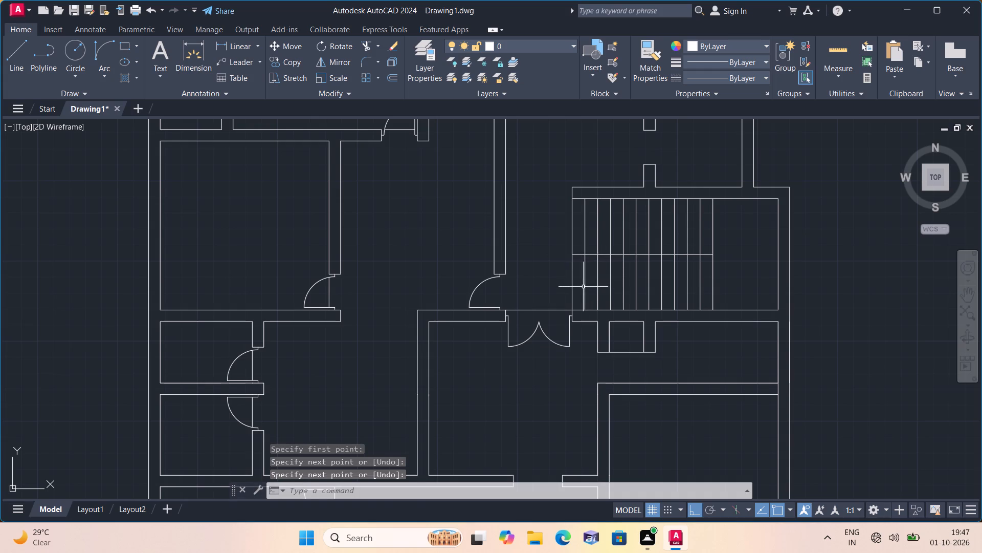
# Draw a U-shaped stair direction line: about 10'-2" through the lower flight, up past the last tread, and back through the upper flight to the end line.
pyautogui.press('space')
pyautogui.click(572, 282)
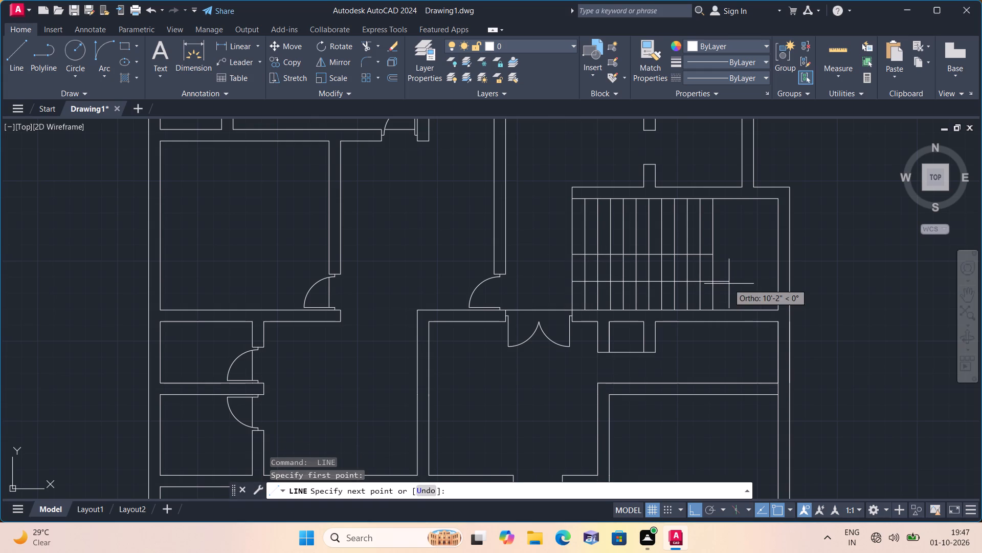
pyautogui.click(729, 284)
pyautogui.click(735, 229)
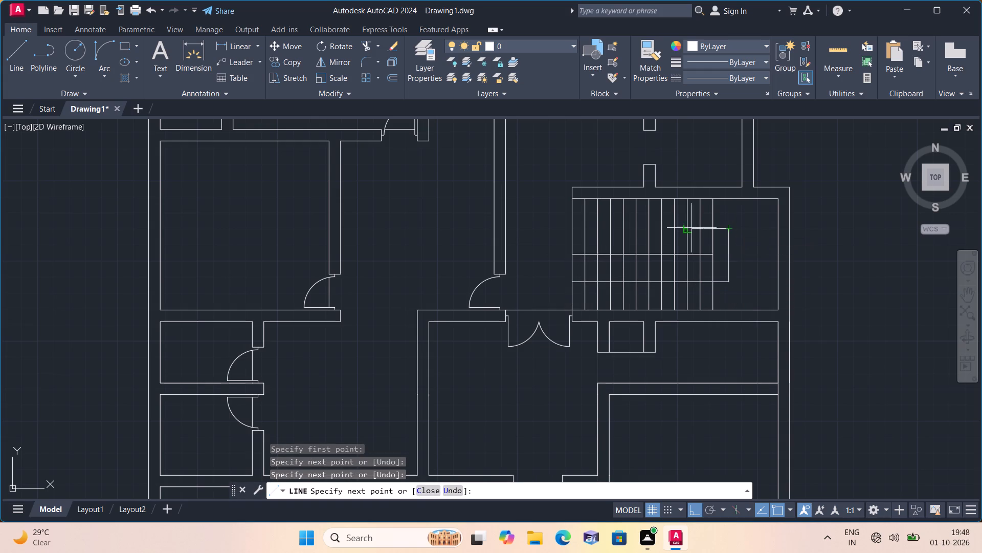
pyautogui.click(575, 228)
pyautogui.press('space')
# With Ortho off, draw a slanted arrowhead line from the upper direction line's end up to the second tread line.
pyautogui.scroll(3, 575, 228)
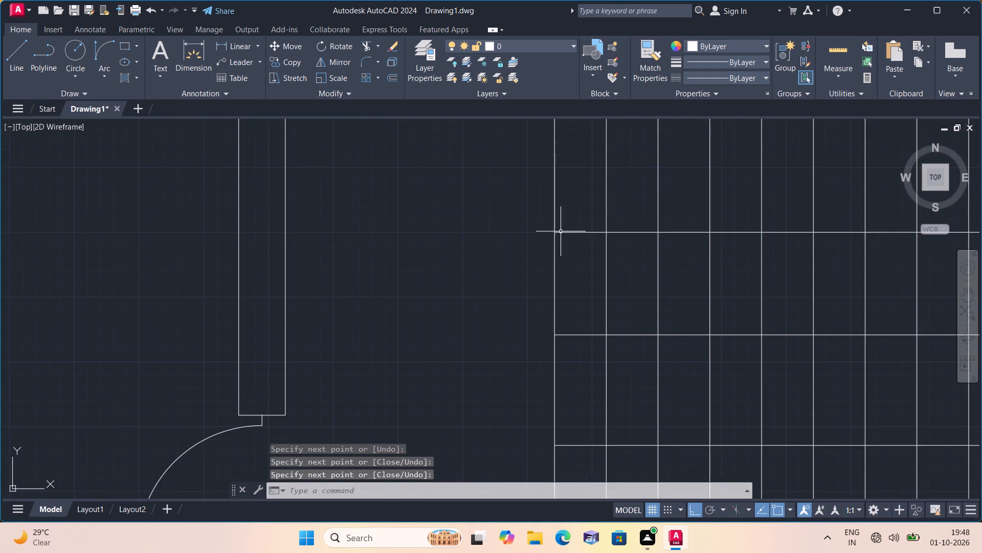
pyautogui.press('space')
pyautogui.click(554, 233)
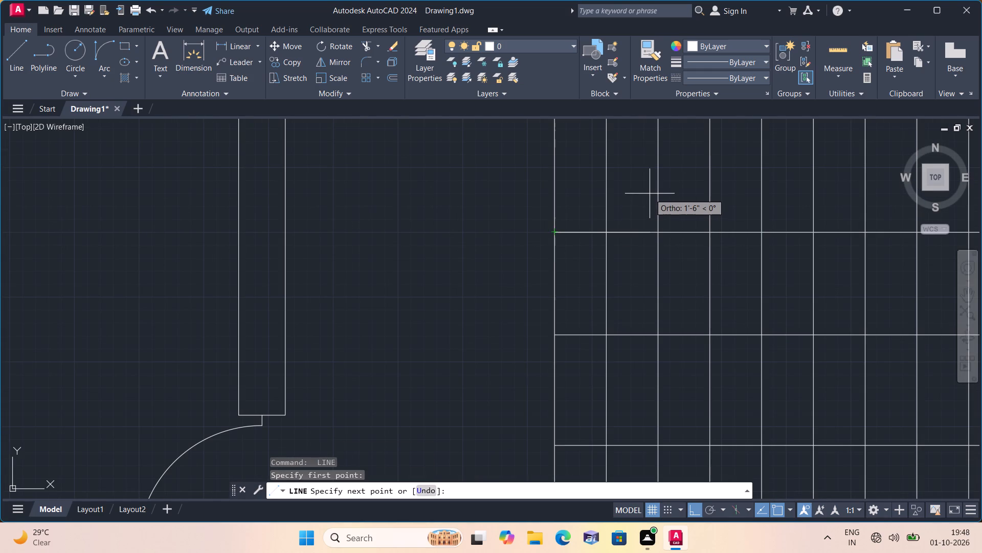
pyautogui.press('F8')
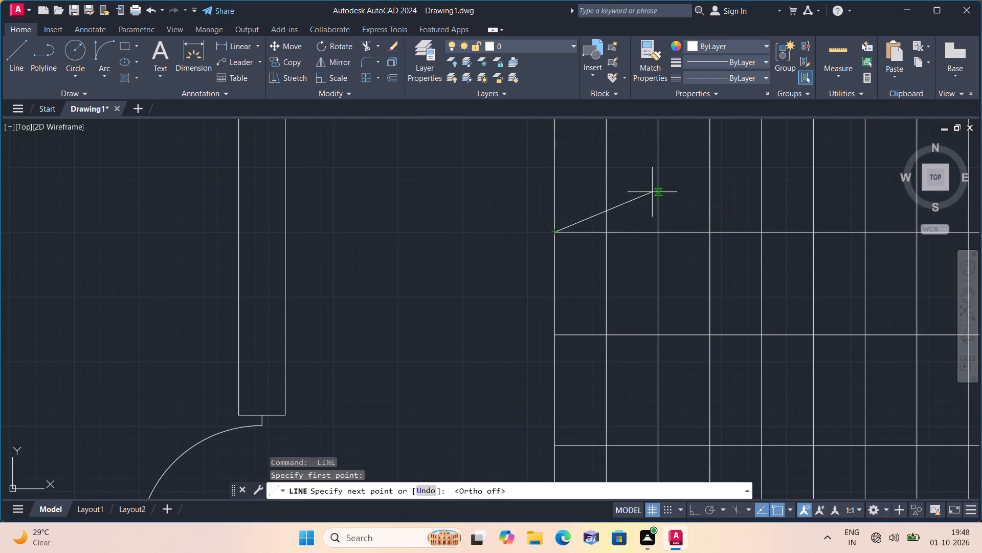
pyautogui.click(661, 190)
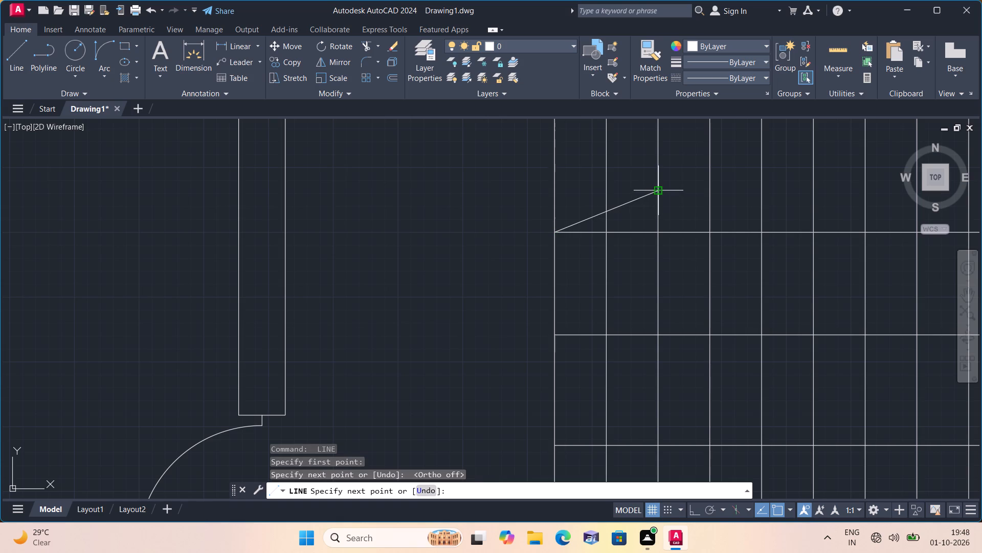
pyautogui.press('Escape')
# Mirror the slanted arrowhead line about the upper direction line, keeping the source line.
pyautogui.scroll(1, 652, 204)
pyautogui.moveTo(652, 204); pyautogui.dragTo(630, 184)
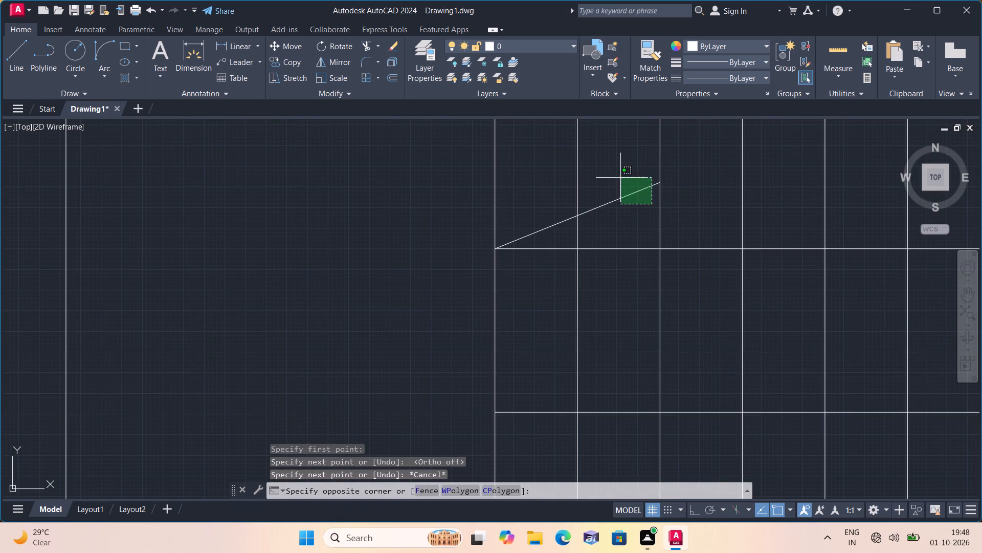
pyautogui.click(620, 178)
pyautogui.click(342, 63)
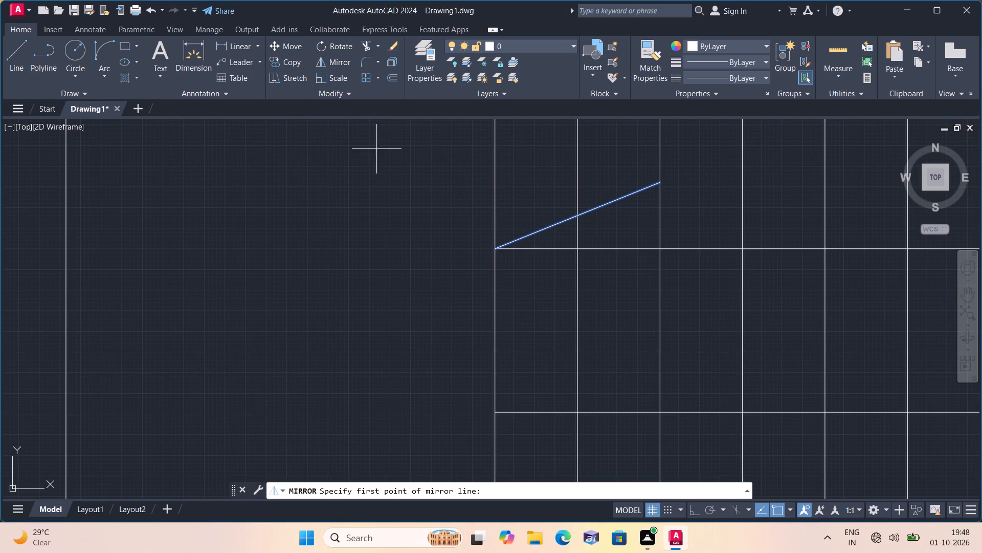
pyautogui.click(494, 248)
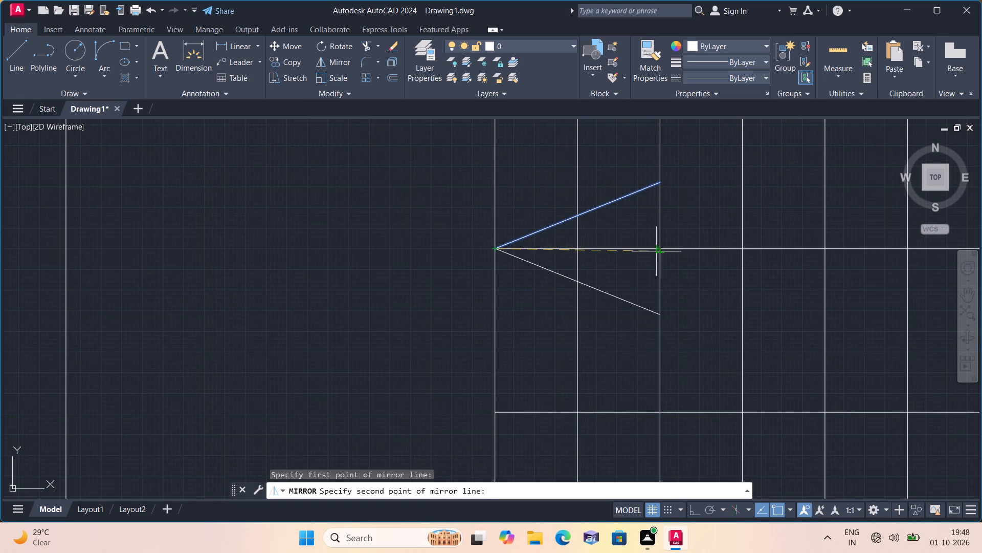
pyautogui.click(676, 251)
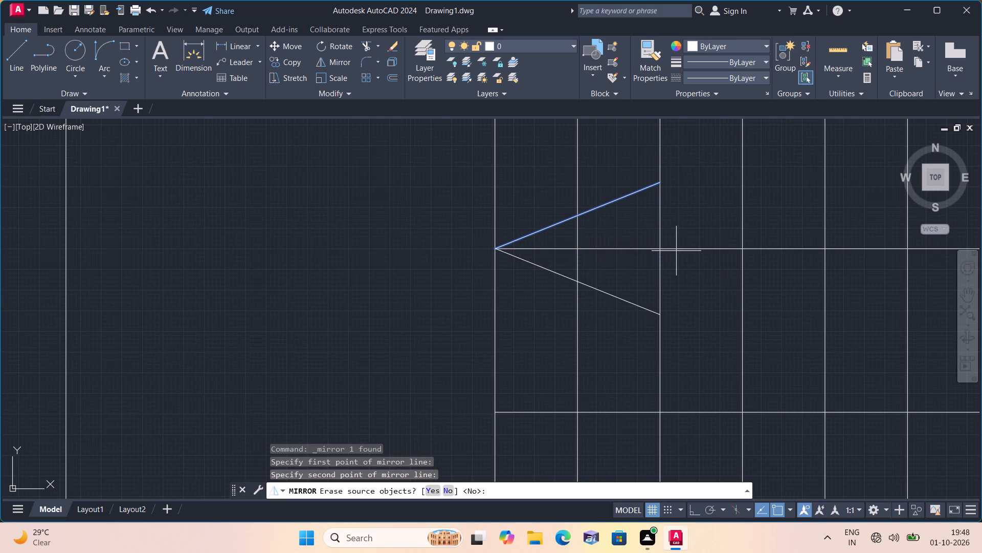
pyautogui.click(449, 490)
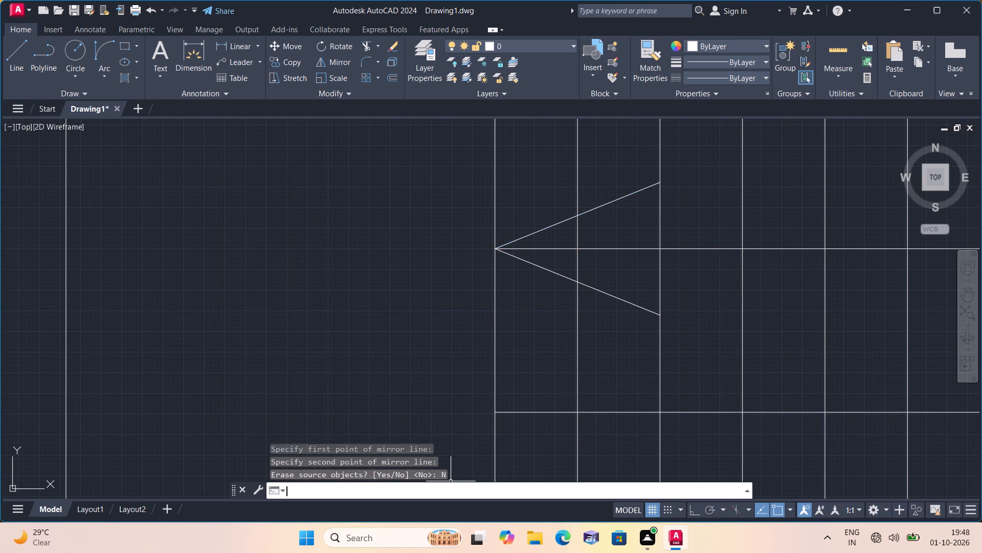
# Examine the staircase with its direction arrow within the surrounding floor plan.
pyautogui.scroll(-4, 405, 365)
pyautogui.scroll(2, 405, 365)
pyautogui.scroll(-1, 405, 365)
pyautogui.scroll(2, 405, 365)
pyautogui.scroll(-1, 405, 365)
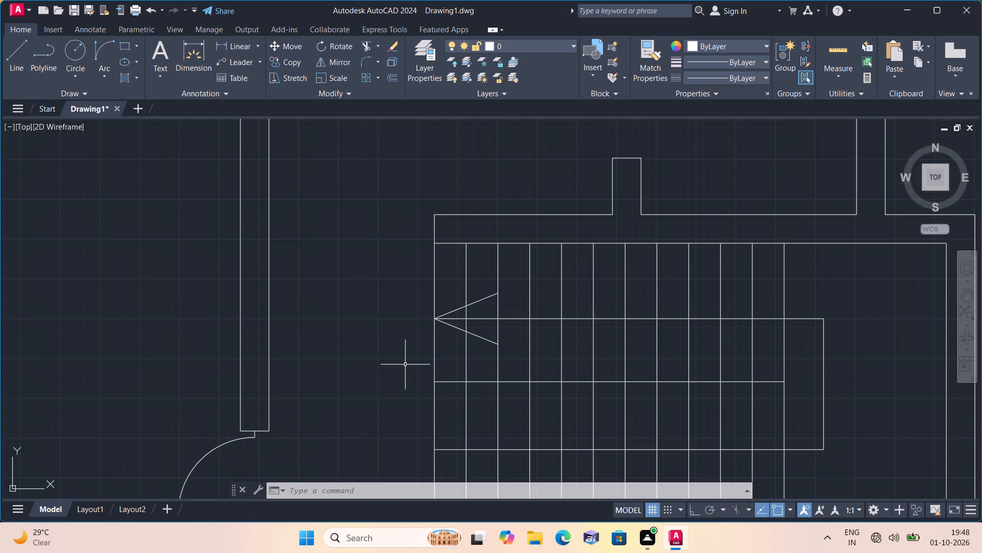
pyautogui.scroll(-2, 405, 365)
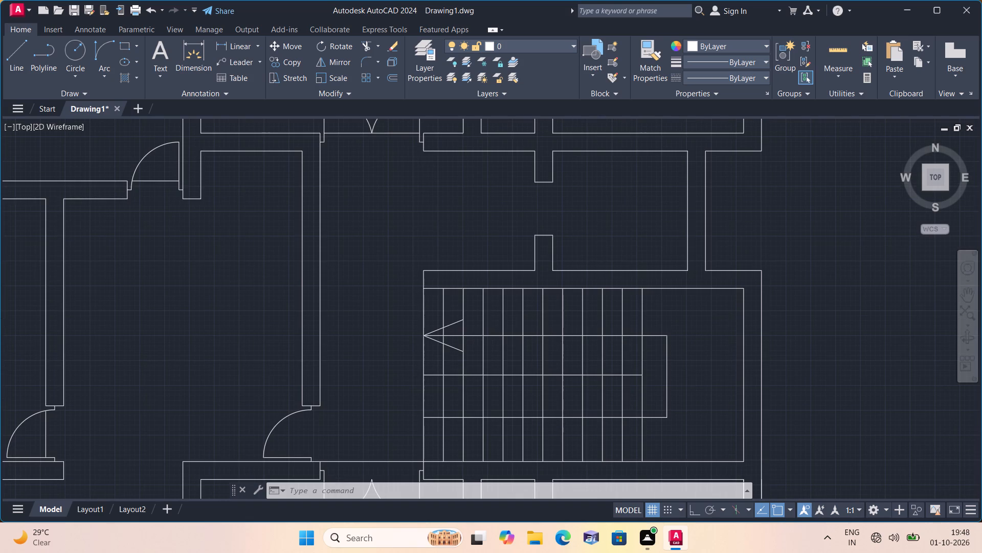
# Trim the excess of the top wall line that extends past the floor plan's upper right corner.
pyautogui.scroll(-2, 421, 382)
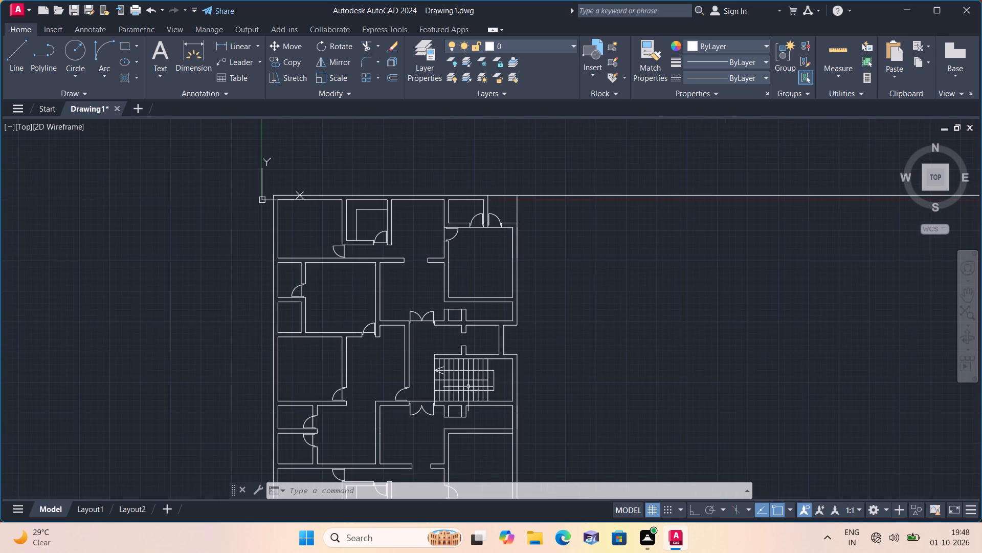
pyautogui.moveTo(335, 249); pyautogui.dragTo(422, 281, button='middle')
pyautogui.scroll(-1, 335, 249)
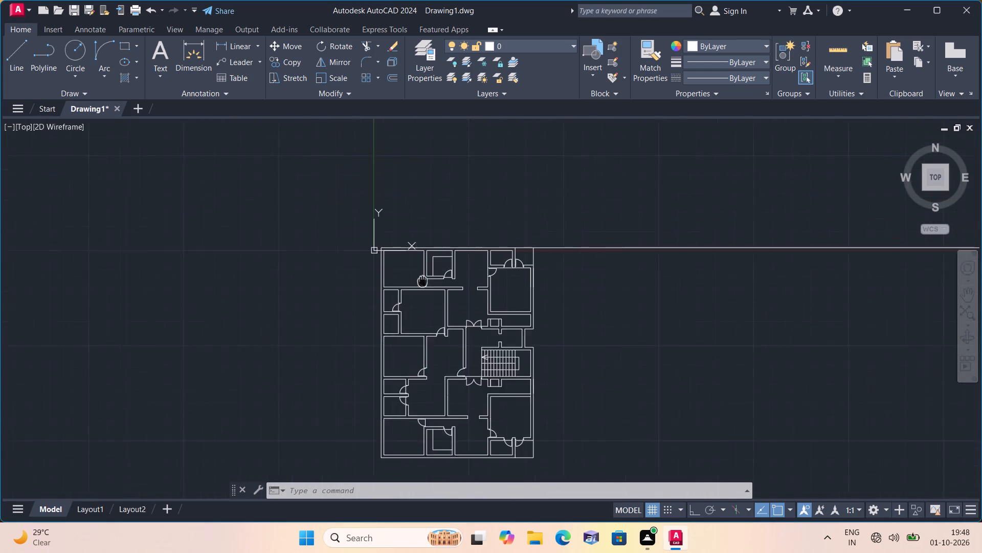
pyautogui.moveTo(422, 281); pyautogui.dragTo(464, 300, button='middle')
pyautogui.scroll(2, 475, 301)
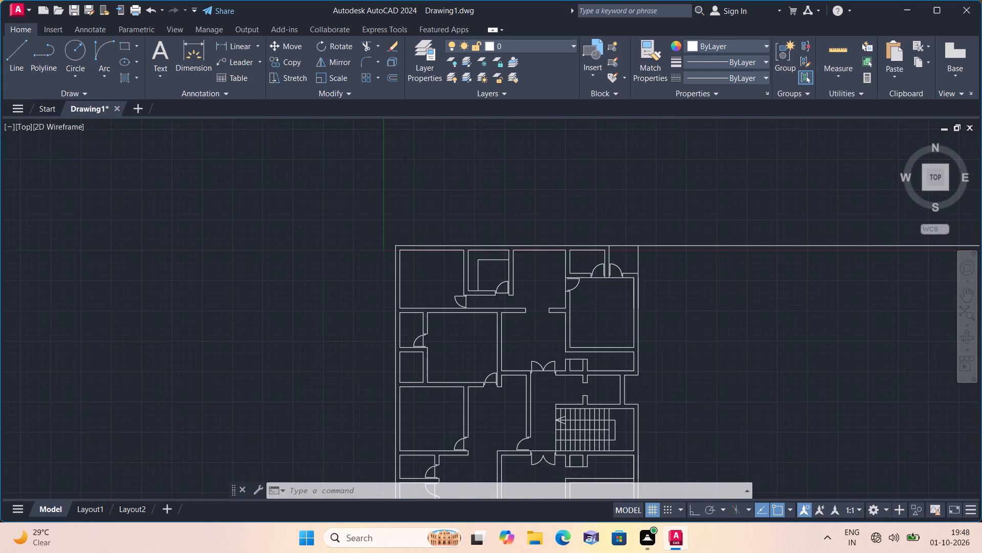
pyautogui.write('trim')
pyautogui.press('space')
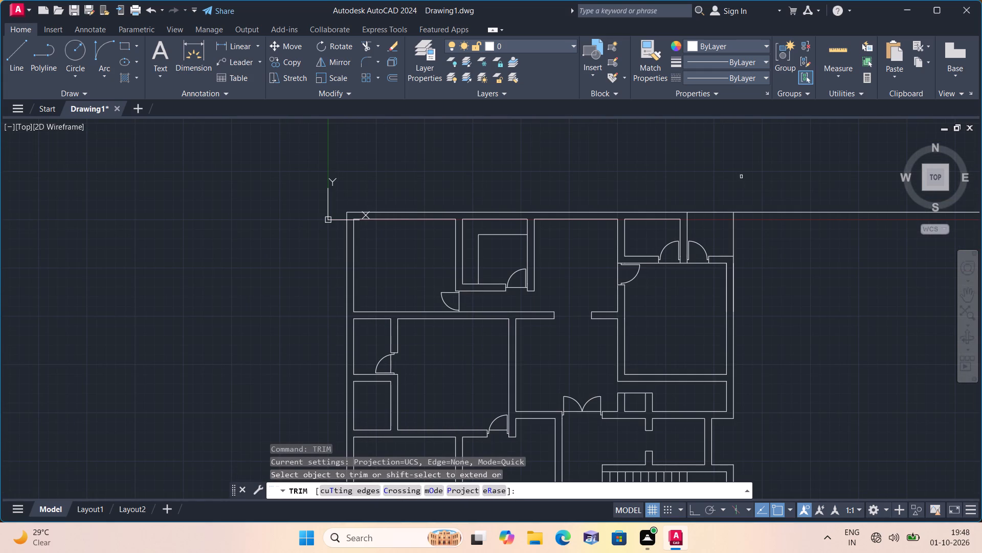
pyautogui.click(751, 186)
pyautogui.click(795, 245)
pyautogui.scroll(-2, 795, 245)
pyautogui.moveTo(799, 259); pyautogui.dragTo(783, 222, button='middle')
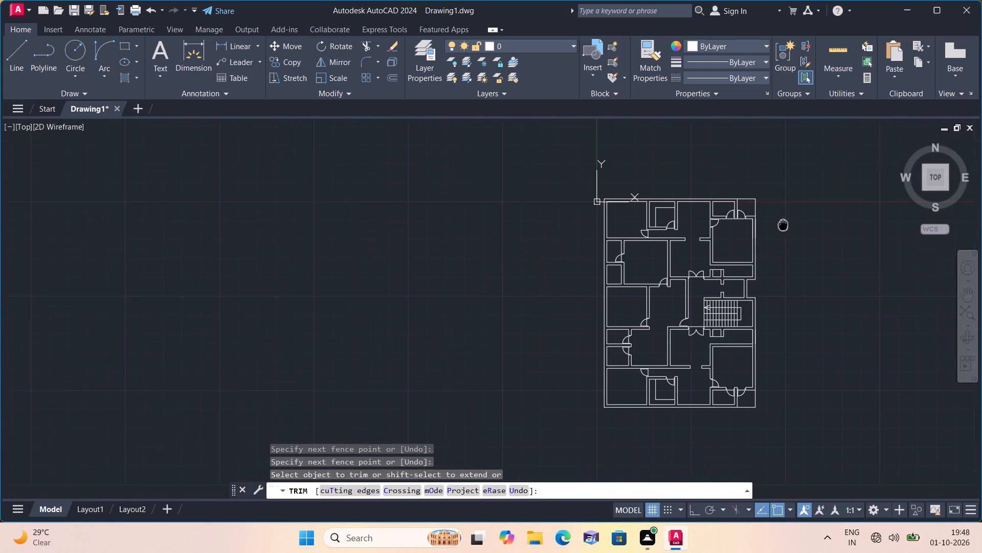
pyautogui.moveTo(783, 222); pyautogui.dragTo(783, 221, button='middle')
pyautogui.scroll(-1, 783, 221)
pyautogui.press('Escape')
# Load the ACAD_ISO02W100 (ISO dash) linetype into the drawing.
pyautogui.scroll(4, 718, 223)
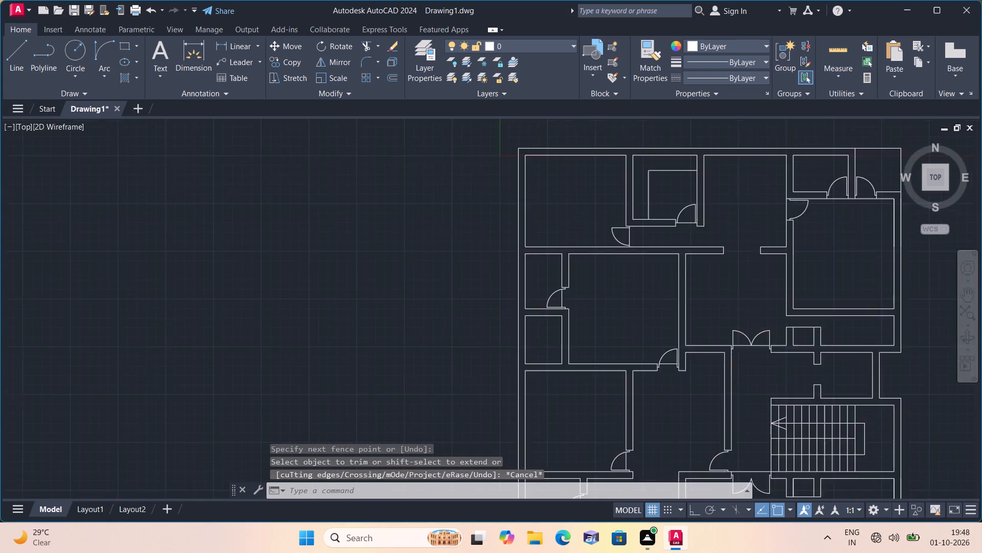
pyautogui.scroll(-1, 719, 226)
pyautogui.moveTo(718, 226); pyautogui.dragTo(686, 222, button='middle')
pyautogui.scroll(-1, 687, 223)
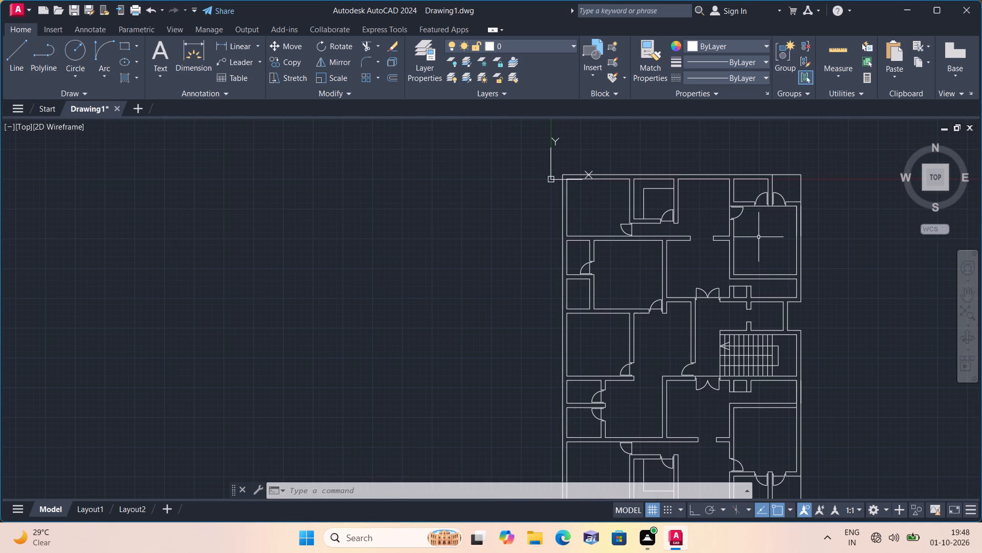
pyautogui.scroll(1, 758, 237)
pyautogui.click(715, 80)
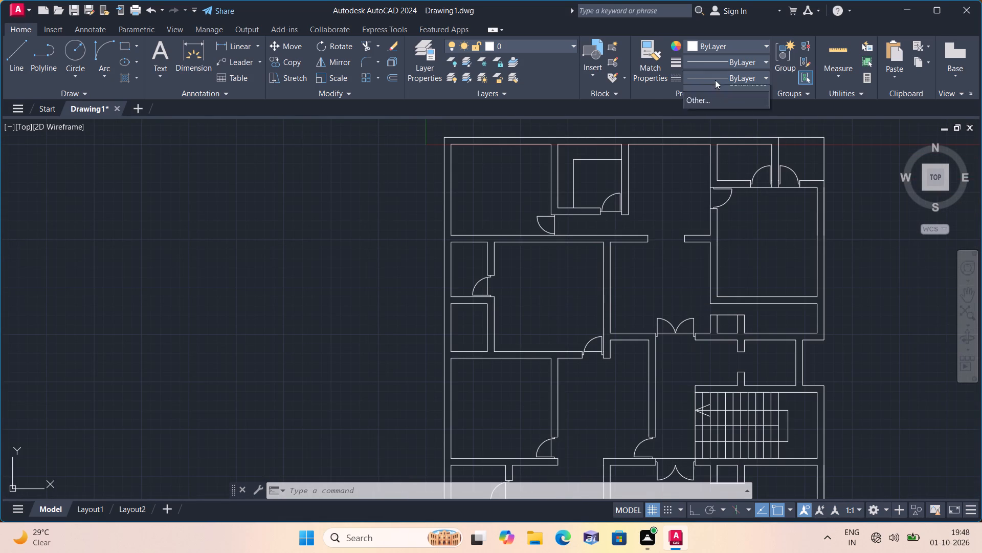
pyautogui.click(732, 138)
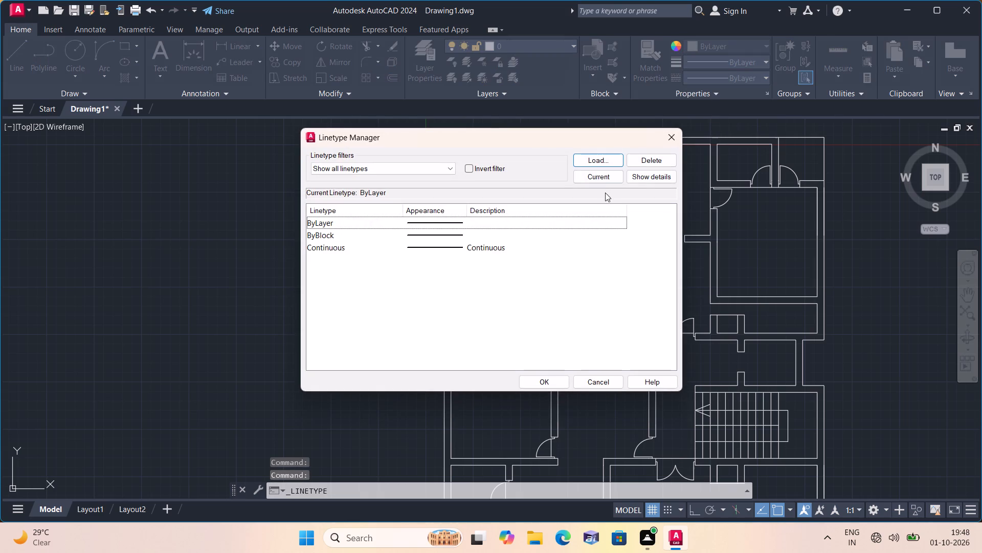
pyautogui.click(601, 161)
pyautogui.click(496, 244)
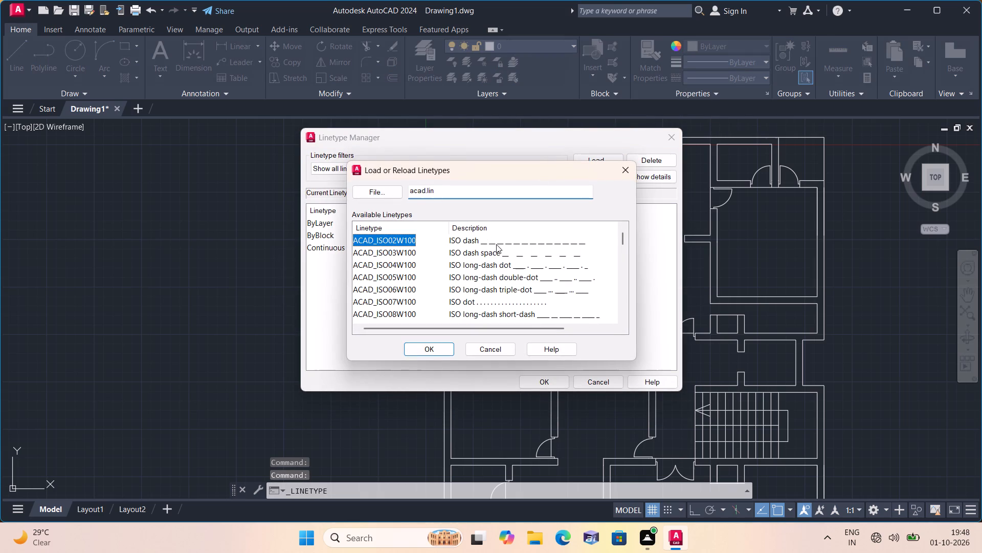
pyautogui.click(433, 347)
pyautogui.click(518, 254)
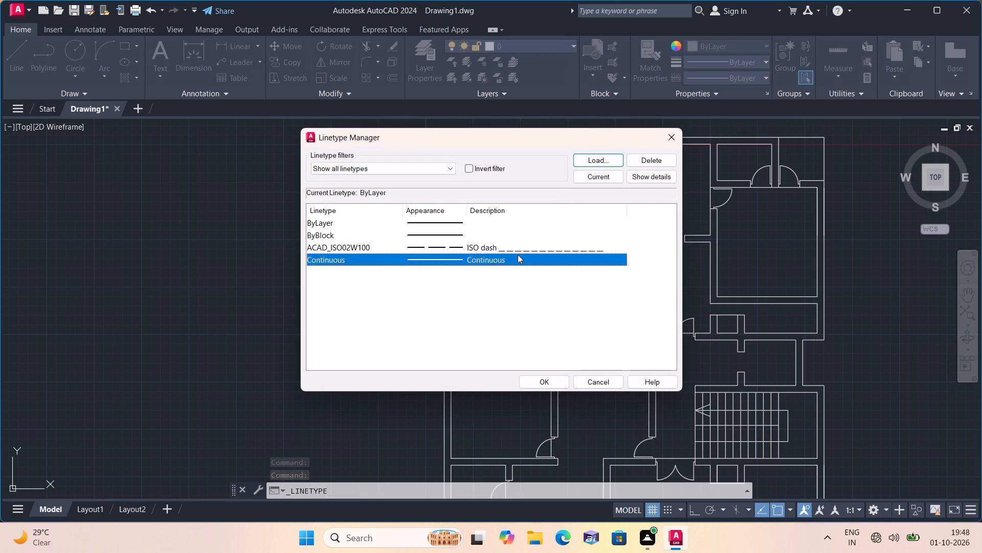
pyautogui.click(559, 250)
pyautogui.click(546, 382)
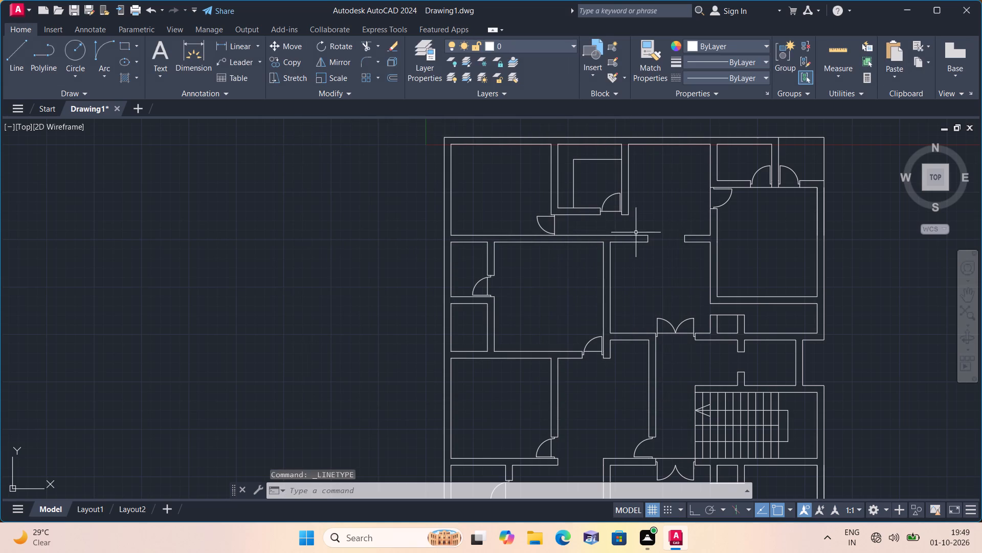
# With ACAD_ISO02W100 as the current linetype, draw a line across the upper hall's wall opening between the wall-end midpoints.
pyautogui.scroll(1, 656, 242)
pyautogui.click(712, 76)
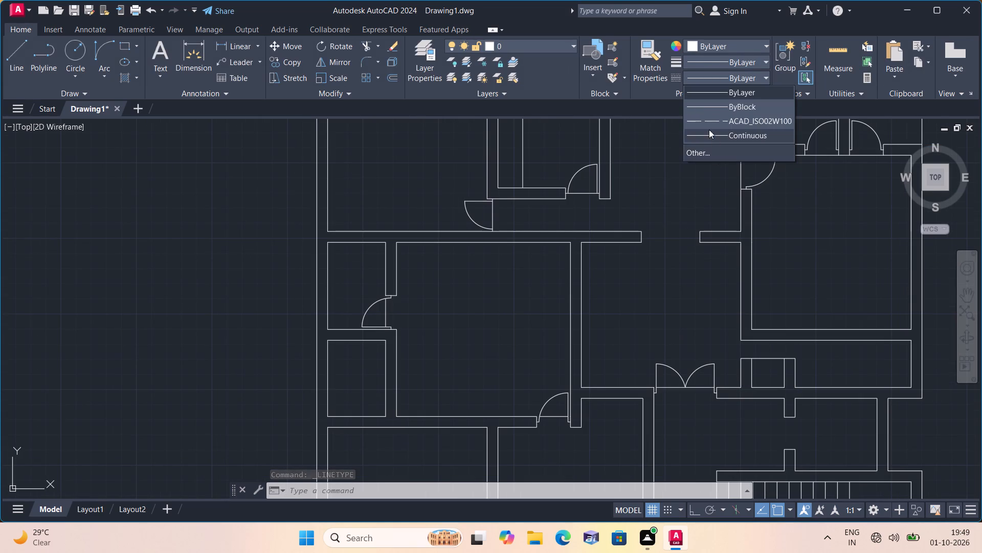
pyautogui.click(709, 122)
pyautogui.press('l')
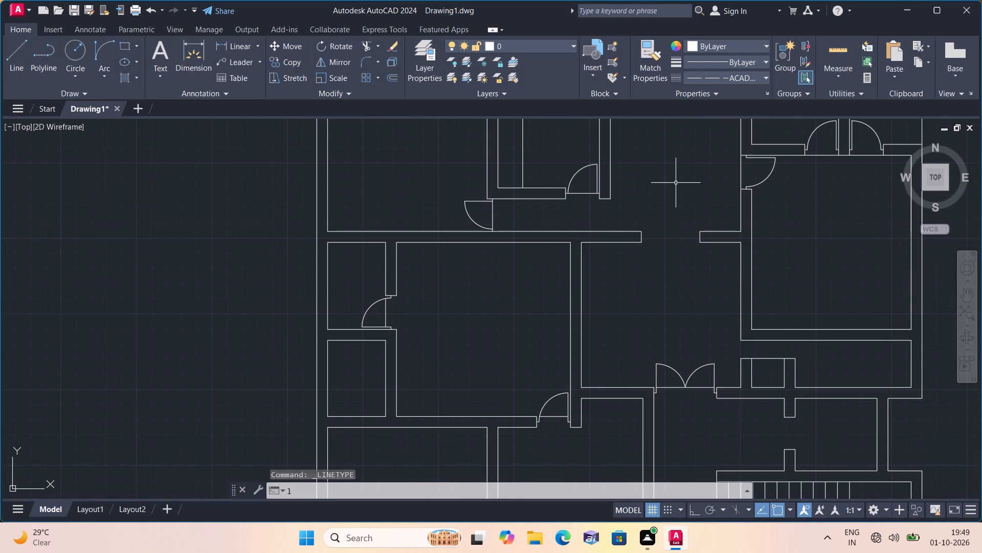
pyautogui.press('space')
pyautogui.scroll(2, 640, 236)
pyautogui.click(640, 236)
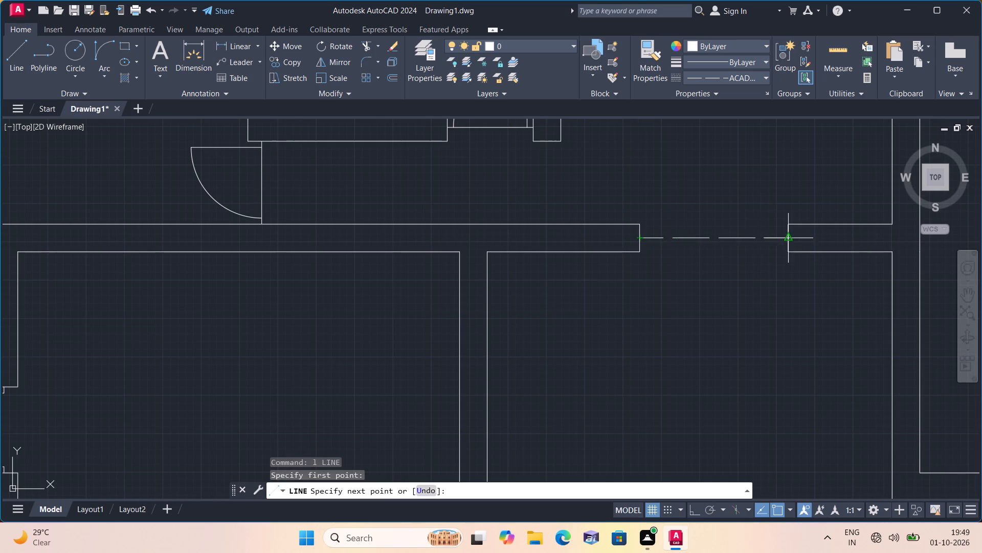
pyautogui.click(786, 240)
pyautogui.press('space')
# Draw a dashed line across the mid-plan opening left of the staircase, from the wall end's midpoint straight to the facing wall.
pyautogui.scroll(-2, 722, 218)
pyautogui.scroll(-1, 738, 265)
pyautogui.moveTo(738, 265); pyautogui.dragTo(737, 264, button='middle')
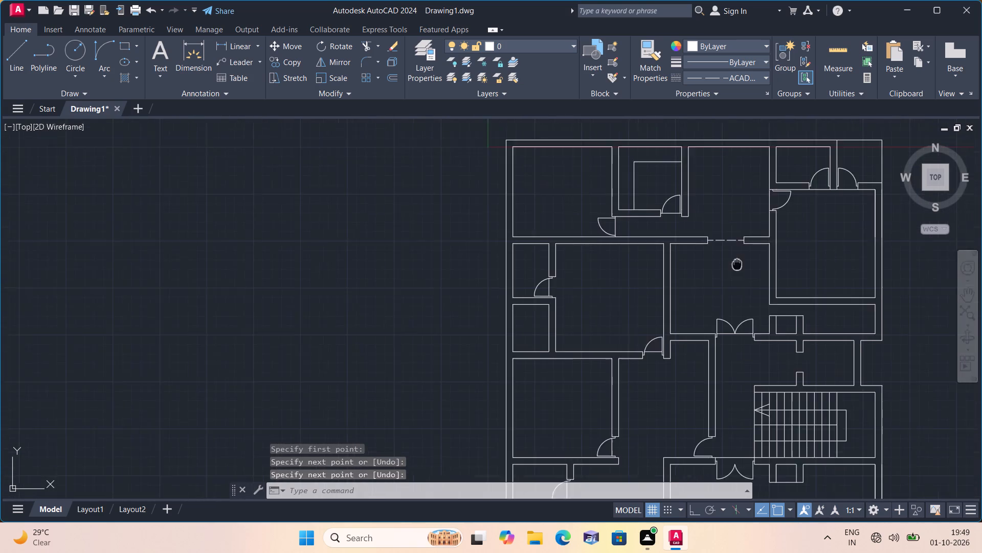
pyautogui.moveTo(737, 264); pyautogui.dragTo(719, 199, button='middle')
pyautogui.scroll(-2, 719, 192)
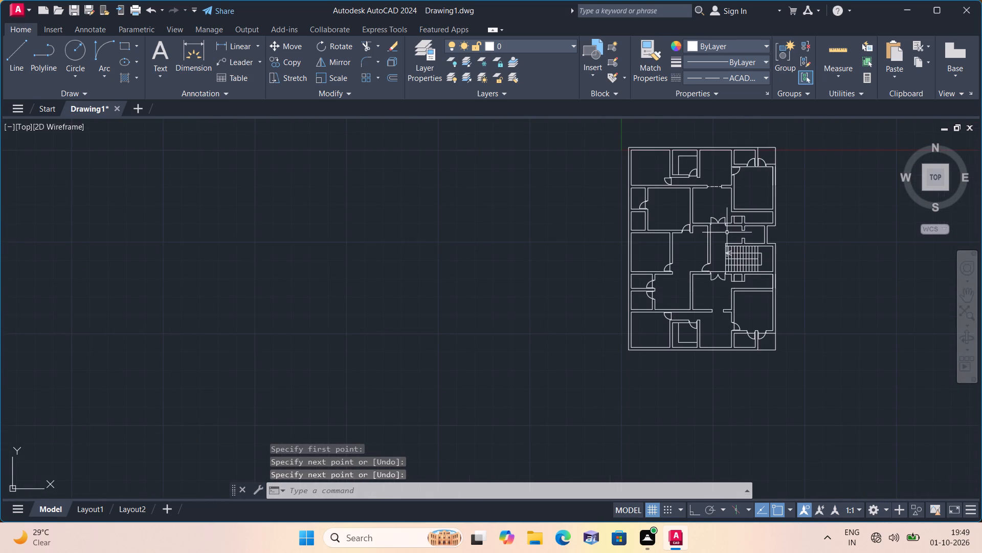
pyautogui.moveTo(723, 230); pyautogui.dragTo(711, 176, button='middle')
pyautogui.scroll(3, 679, 222)
pyautogui.press('space')
pyautogui.scroll(2, 593, 210)
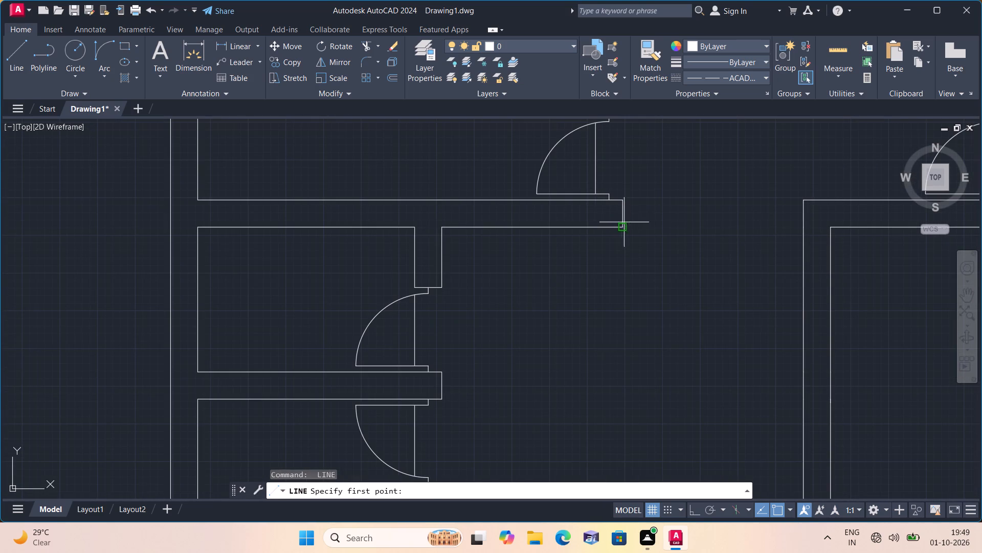
pyautogui.click(623, 213)
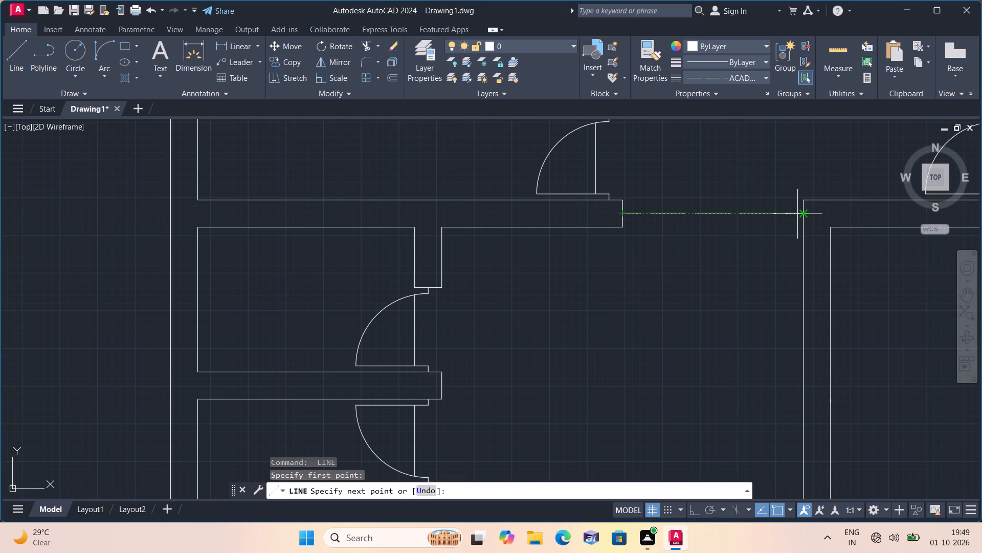
pyautogui.click(798, 214)
pyautogui.press('space')
# Draw a dashed line across the opening in the lower hall's wall, joining the midpoints of the two wall ends.
pyautogui.scroll(-2, 748, 223)
pyautogui.moveTo(737, 228); pyautogui.dragTo(725, 211, button='middle')
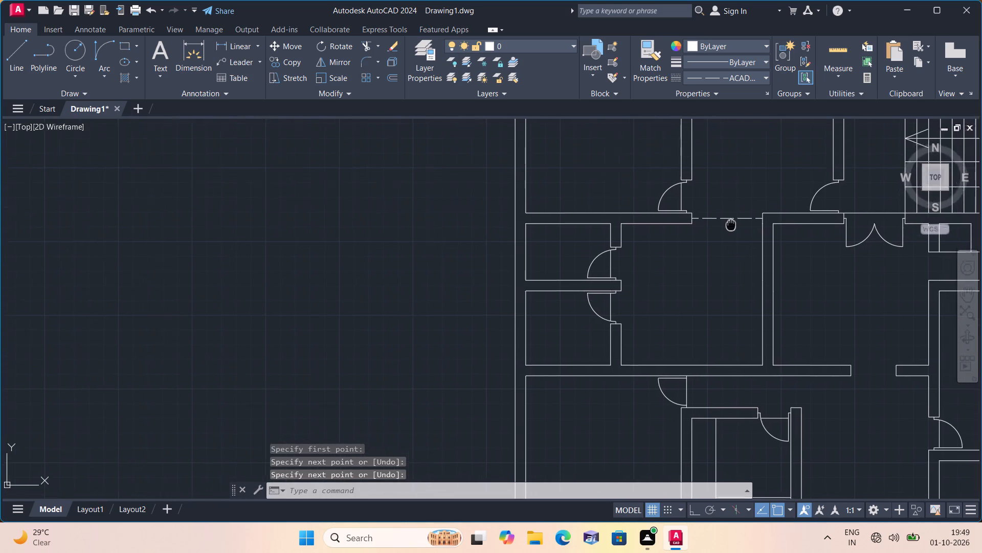
pyautogui.moveTo(725, 211); pyautogui.dragTo(717, 162, button='middle')
pyautogui.scroll(-1, 717, 158)
pyautogui.moveTo(714, 186); pyautogui.dragTo(686, 128, button='middle')
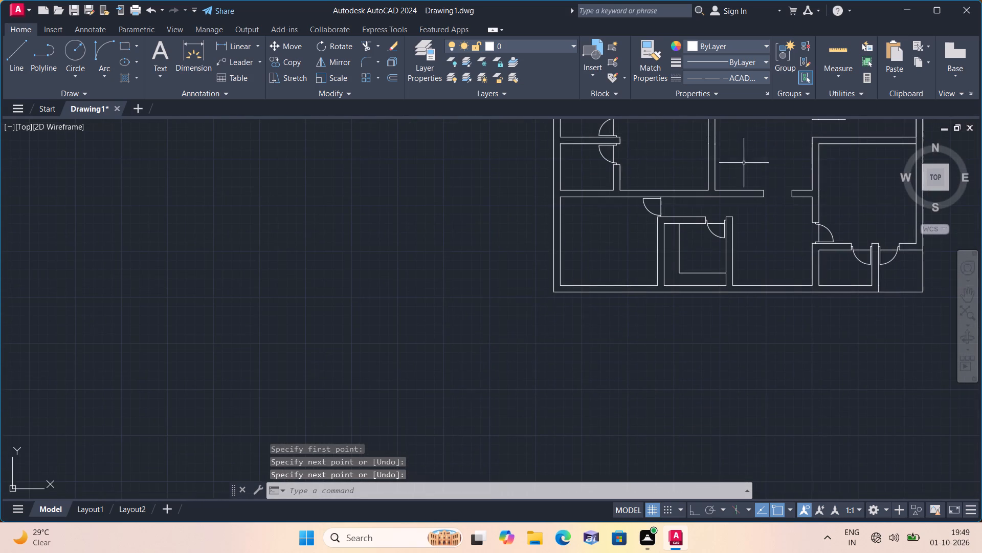
pyautogui.press('space')
pyautogui.scroll(3, 770, 189)
pyautogui.click(731, 209)
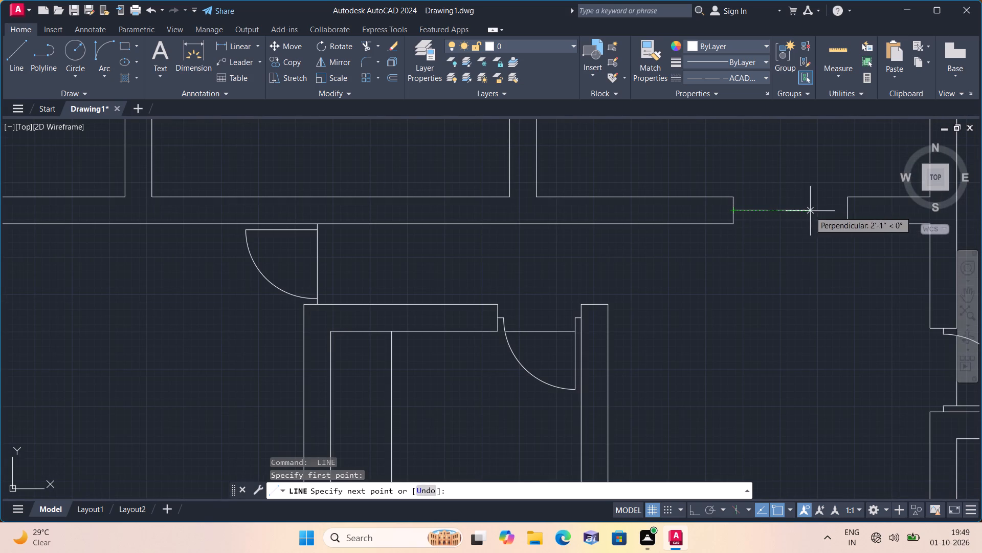
pyautogui.click(844, 213)
pyautogui.press('space')
# Examine the floor plan's rooms and openings, from the lower part up to the upper hall, for remaining work.
pyautogui.scroll(-1, 771, 176)
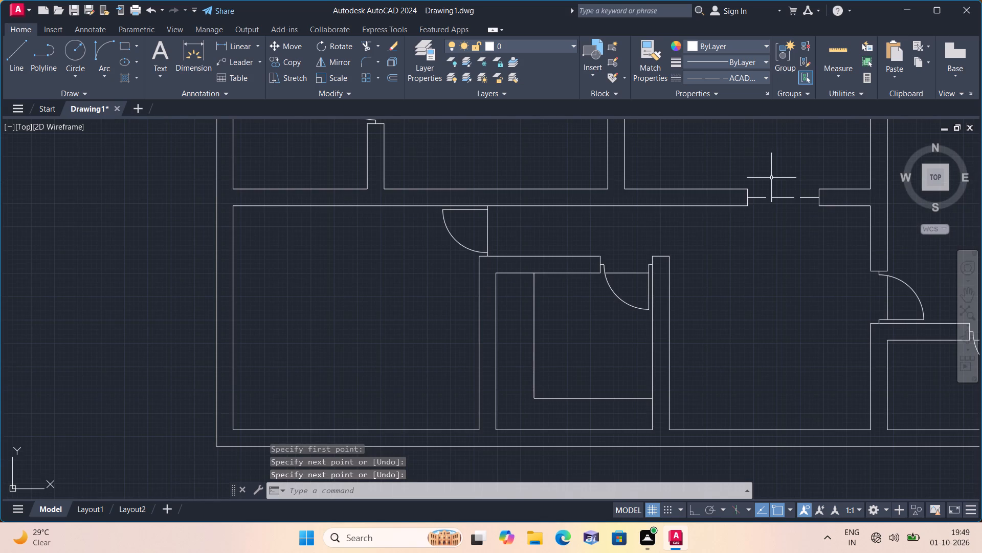
pyautogui.scroll(-2, 771, 177)
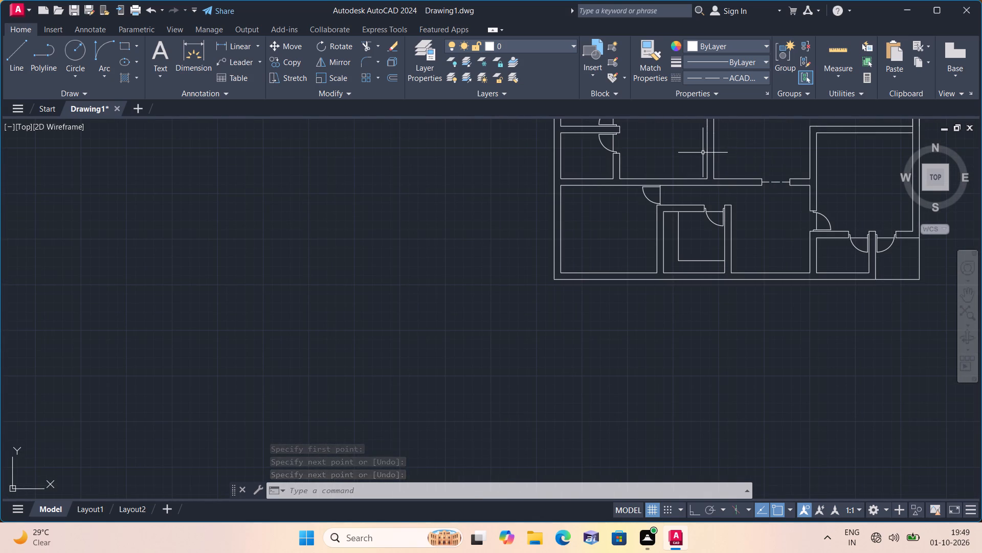
pyautogui.moveTo(700, 153); pyautogui.dragTo(683, 194, button='middle')
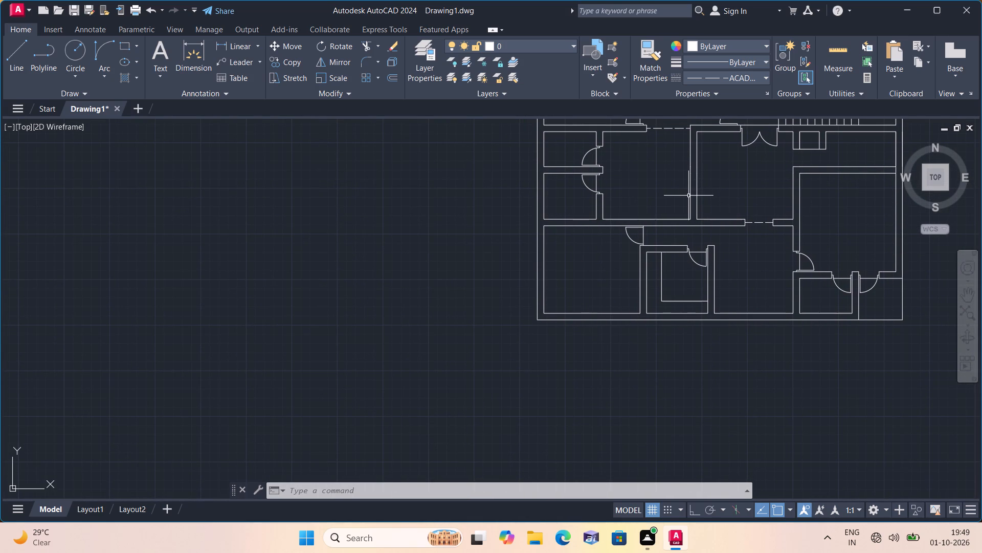
pyautogui.scroll(-1, 720, 228)
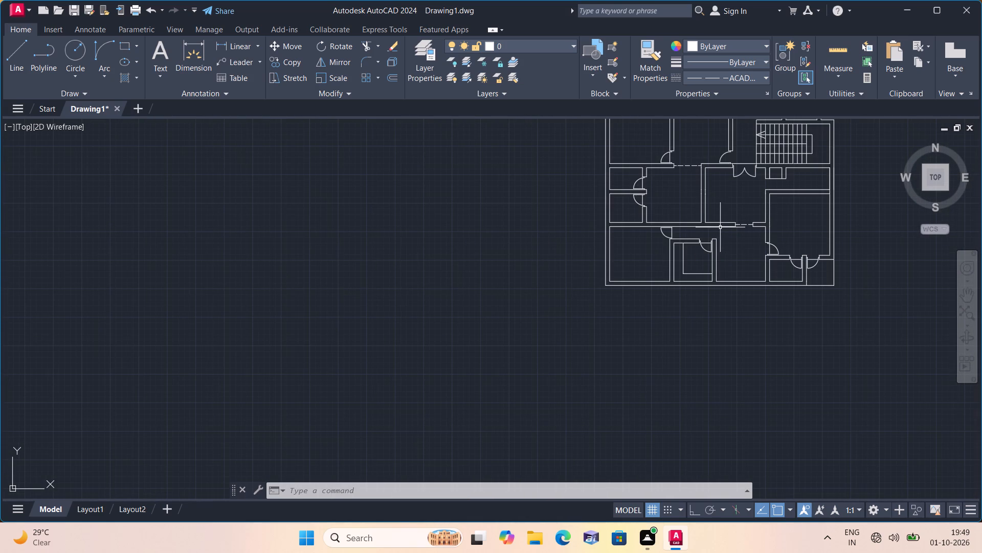
pyautogui.scroll(-1, 721, 227)
pyautogui.scroll(3, 738, 213)
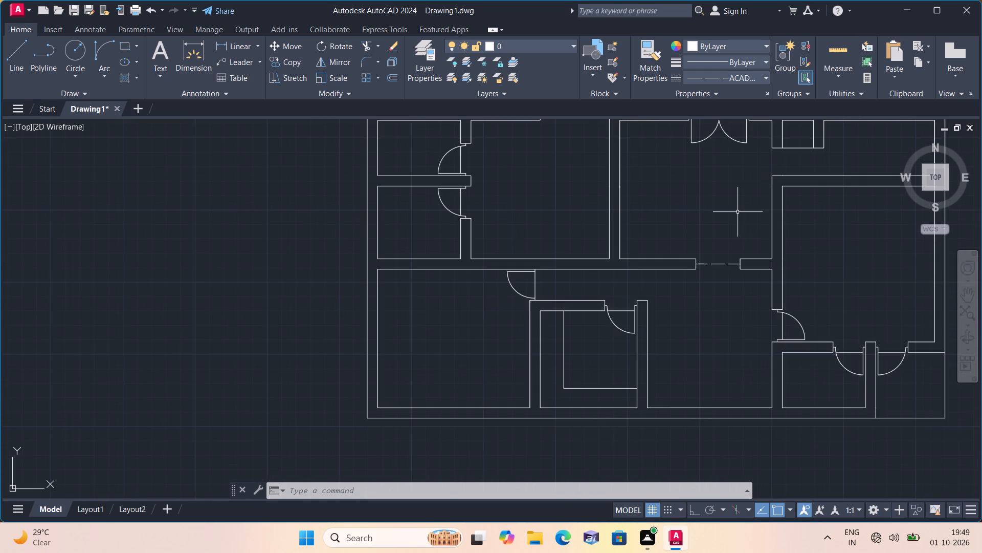
pyautogui.scroll(-1, 711, 190)
pyautogui.scroll(-1, 667, 182)
pyautogui.moveTo(665, 184); pyautogui.dragTo(669, 253, button='middle')
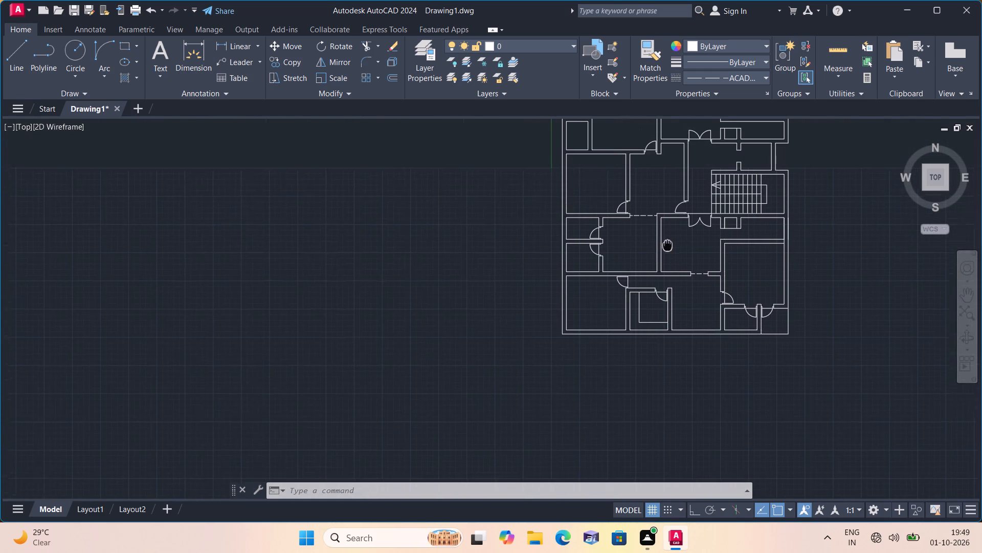
pyautogui.moveTo(669, 253); pyautogui.dragTo(673, 261, button='middle')
pyautogui.moveTo(701, 166); pyautogui.dragTo(696, 203, button='middle')
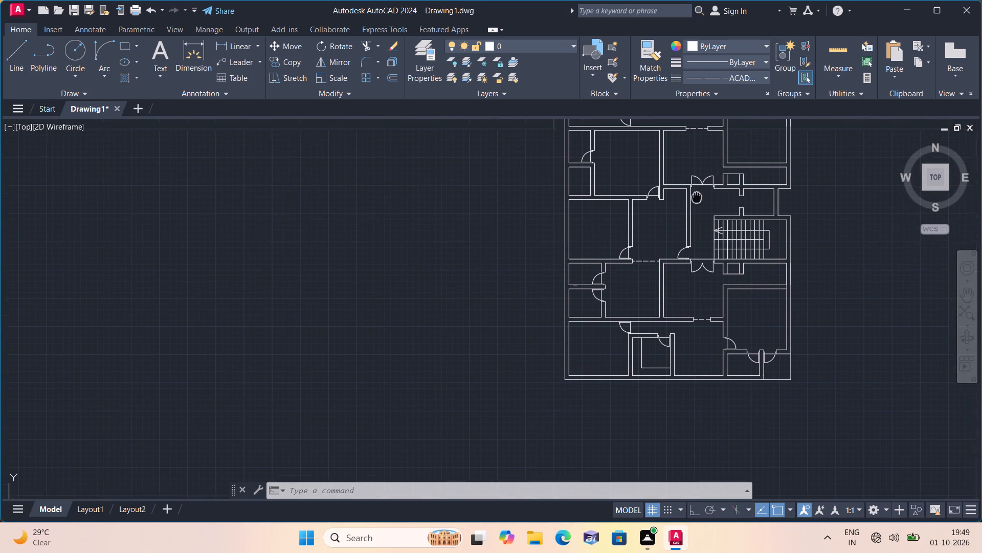
pyautogui.moveTo(696, 203); pyautogui.dragTo(696, 201, button='middle')
pyautogui.moveTo(697, 228); pyautogui.dragTo(697, 244, button='middle')
pyautogui.scroll(1, 707, 232)
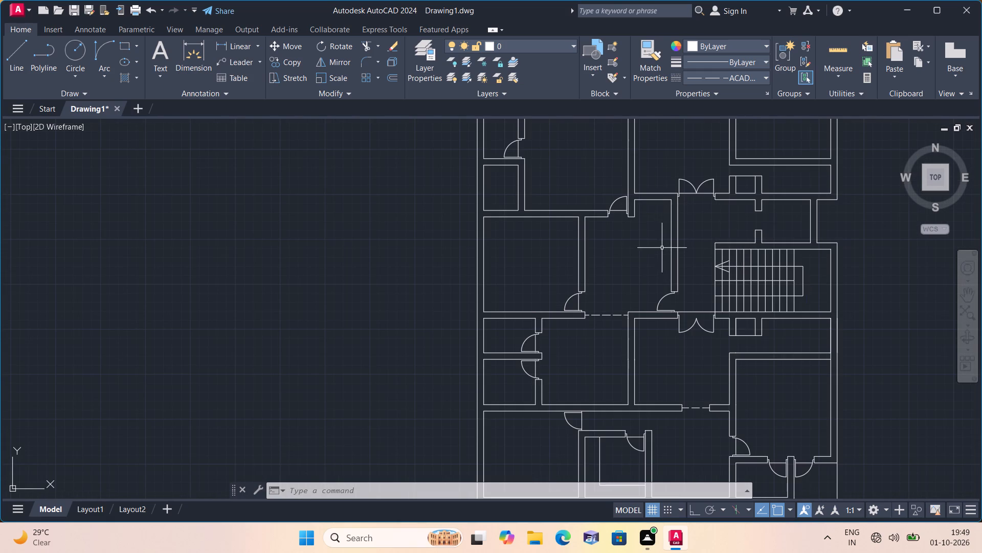
pyautogui.scroll(-1, 660, 230)
pyautogui.moveTo(662, 244); pyautogui.dragTo(661, 244, button='middle')
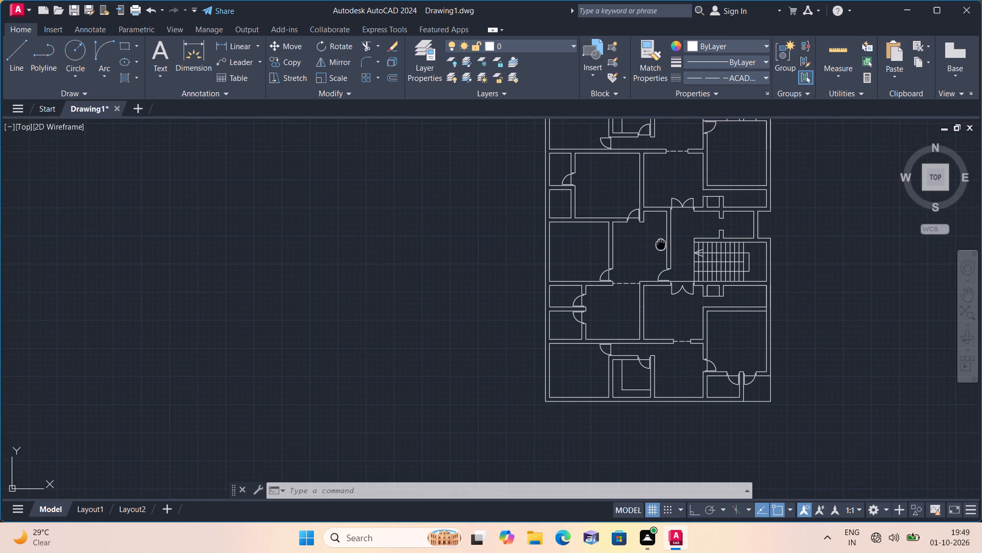
pyautogui.moveTo(661, 244); pyautogui.dragTo(579, 398, button='middle')
pyautogui.scroll(2, 518, 322)
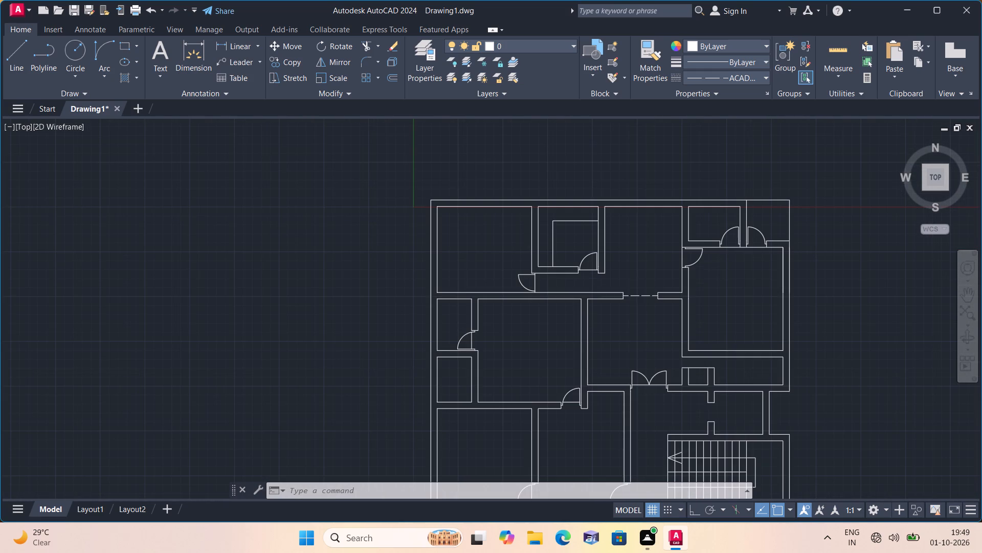
pyautogui.moveTo(685, 318); pyautogui.dragTo(684, 317, button='middle')
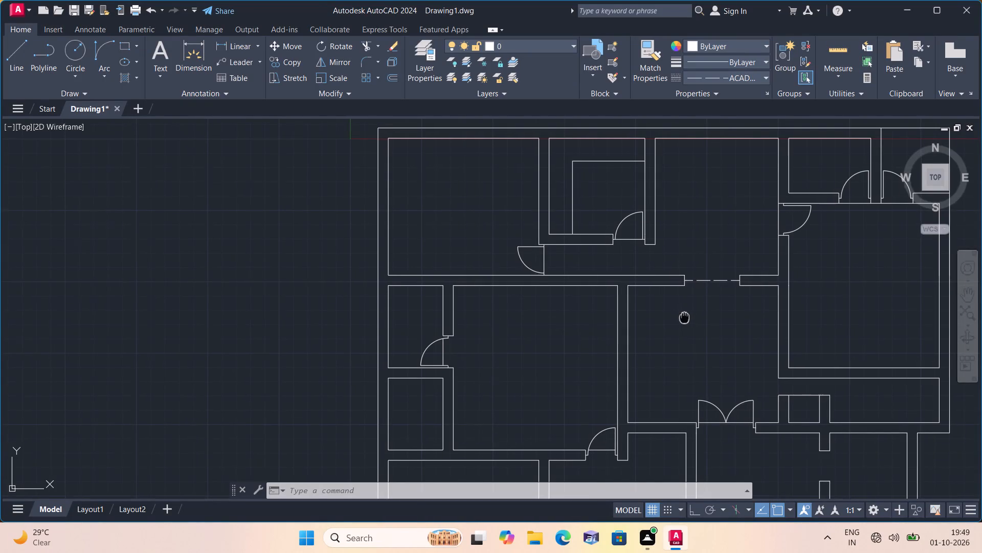
pyautogui.moveTo(684, 317); pyautogui.dragTo(654, 282, button='middle')
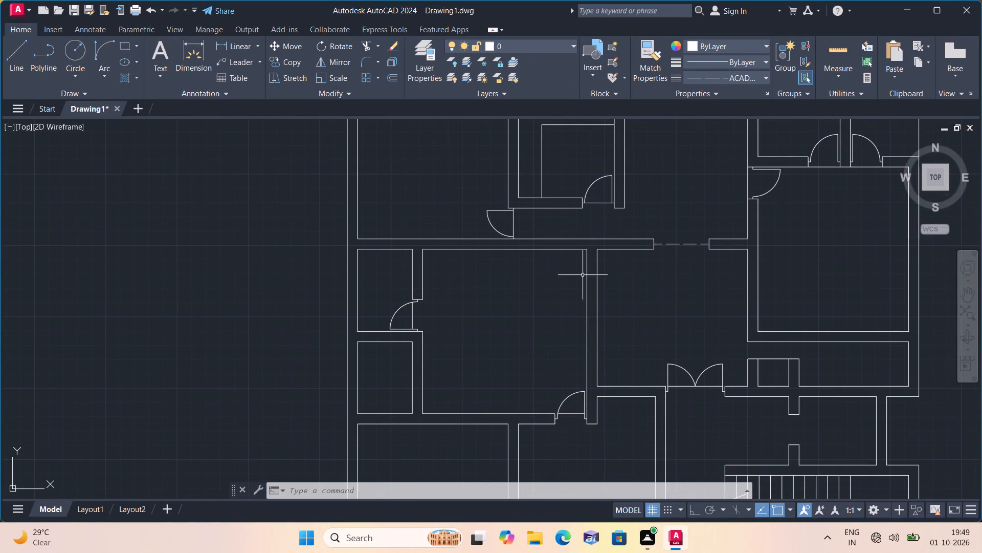
# With ByBlock as the current linetype, draw a vertical line across the door opening left of the staircase, joining the arc's end to the hinge point.
pyautogui.moveTo(561, 338); pyautogui.dragTo(524, 260, button='middle')
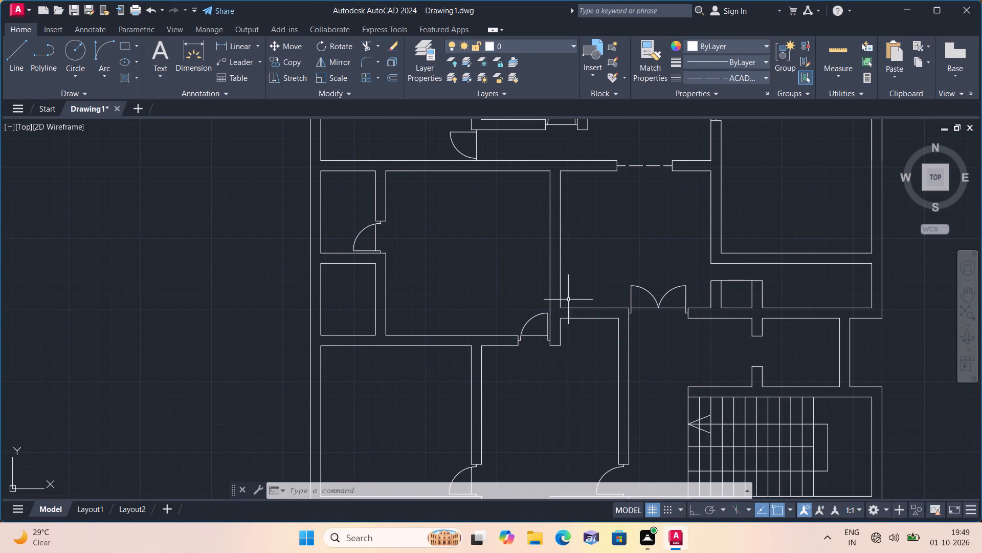
pyautogui.moveTo(680, 342); pyautogui.dragTo(669, 314, button='middle')
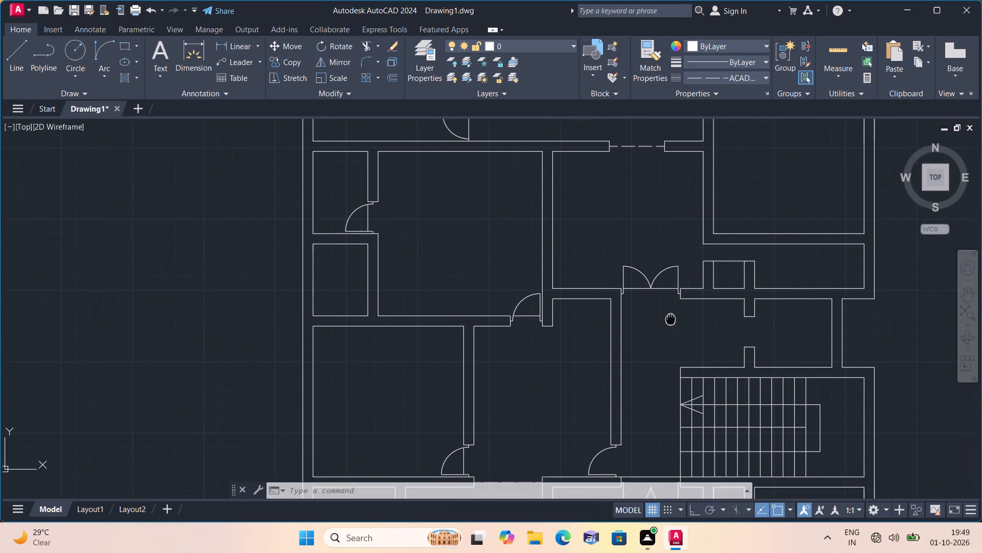
pyautogui.moveTo(669, 314); pyautogui.dragTo(663, 289, button='middle')
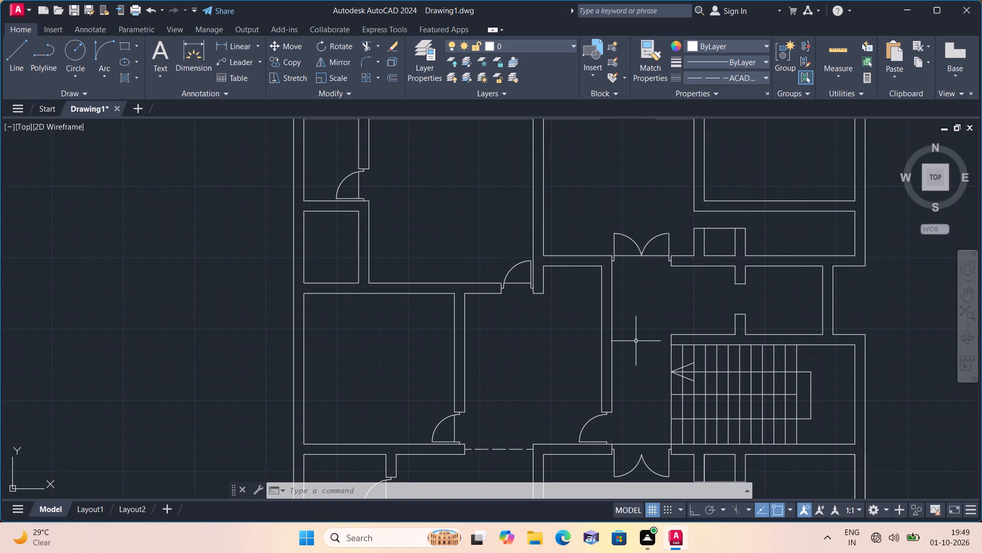
pyautogui.moveTo(636, 344); pyautogui.dragTo(629, 301, button='middle')
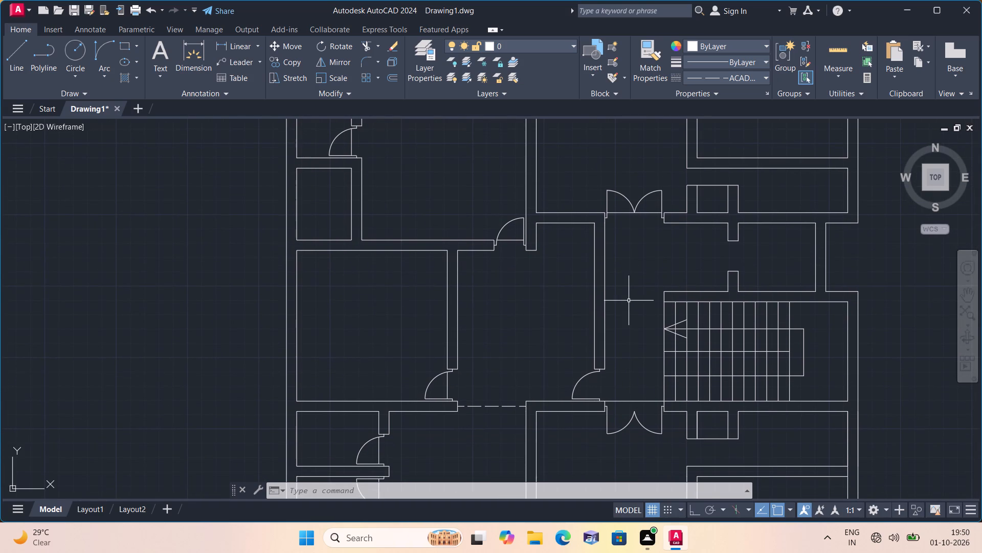
pyautogui.click(726, 75)
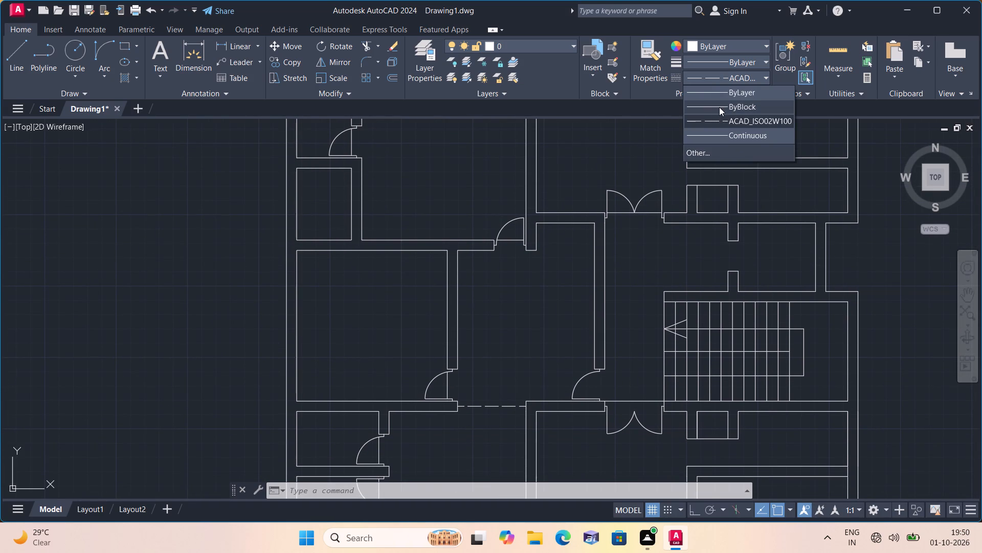
pyautogui.click(719, 107)
pyautogui.press('l')
pyautogui.press('space')
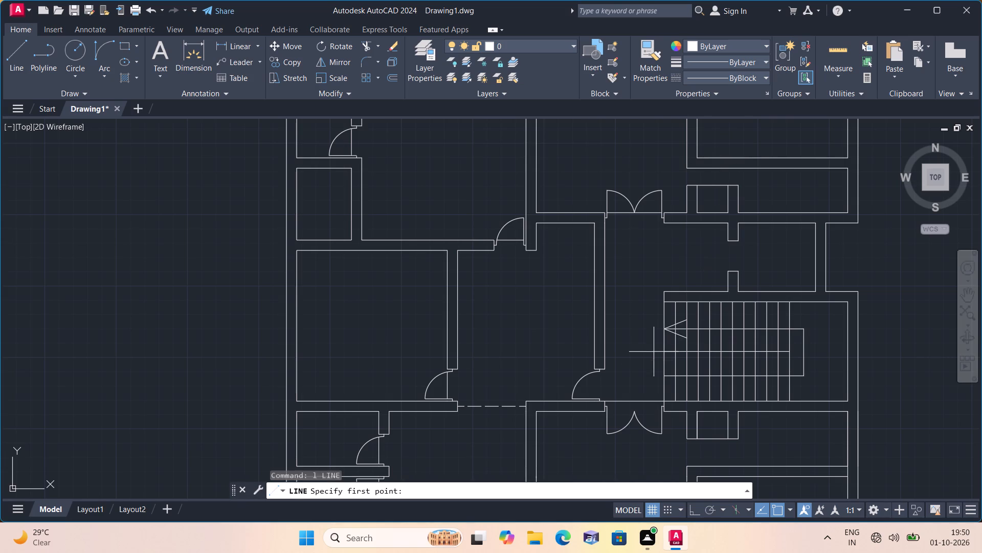
pyautogui.scroll(3, 596, 382)
pyautogui.click(601, 346)
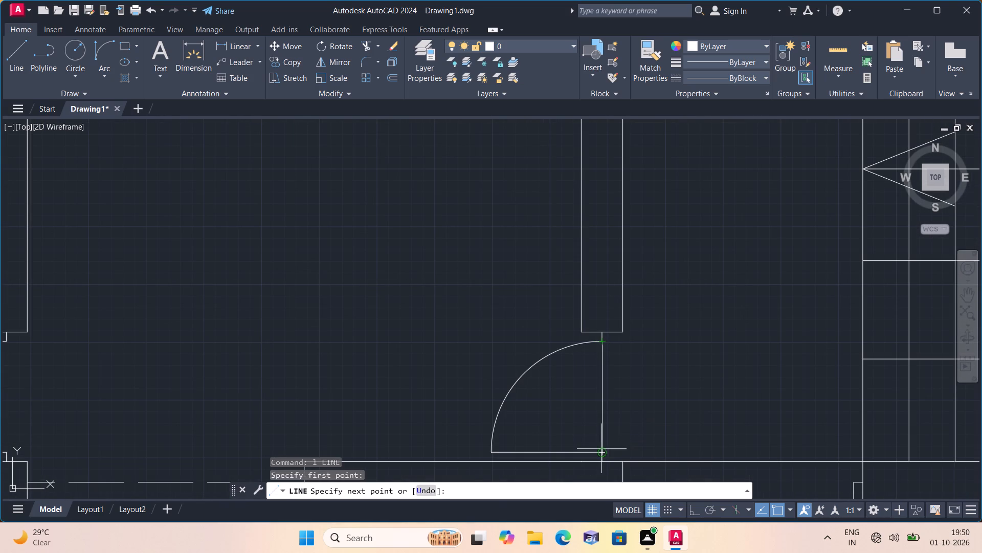
pyautogui.click(601, 450)
pyautogui.press('space')
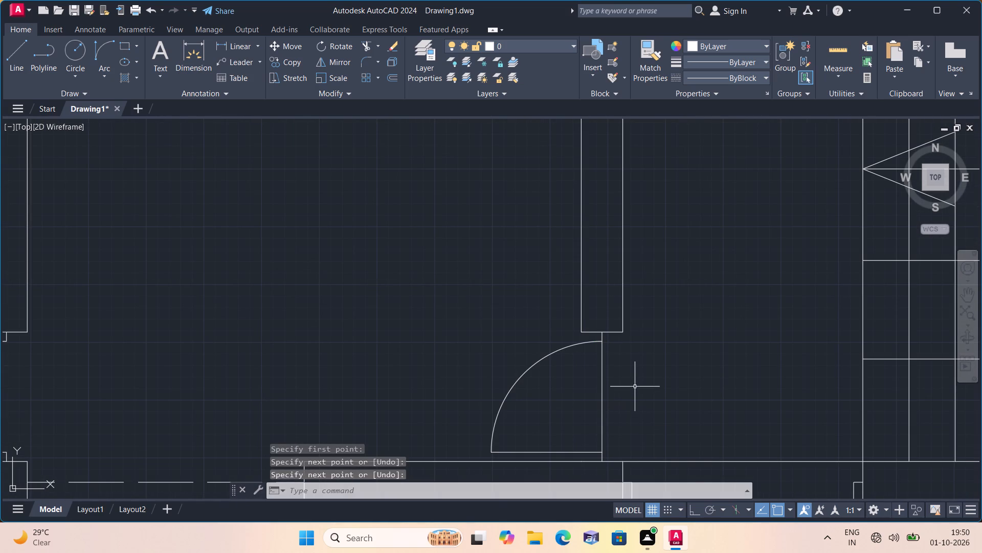
# Draw a line closing the lower end of the short wall stub beside the small shaft below the staircase.
pyautogui.scroll(-3, 635, 385)
pyautogui.moveTo(662, 384); pyautogui.dragTo(638, 289, button='middle')
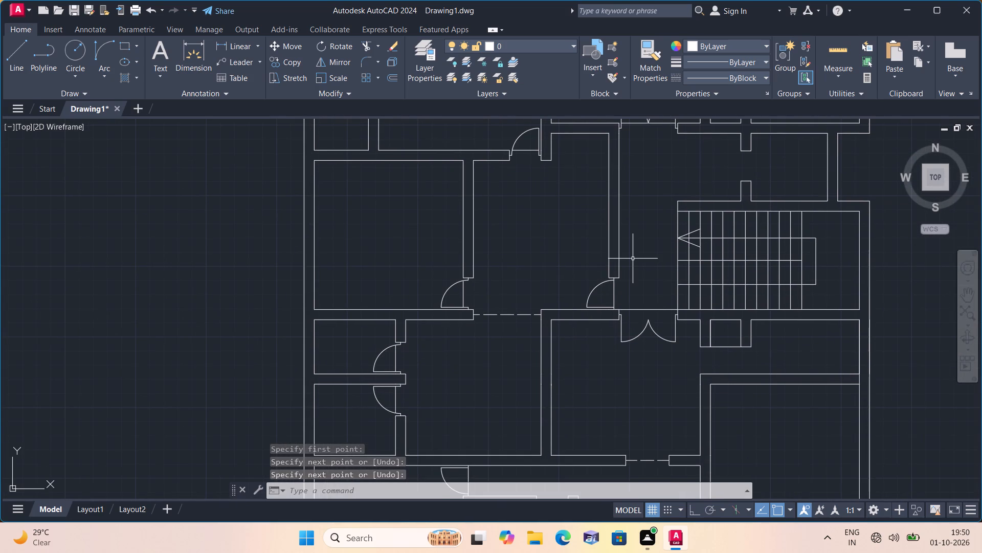
pyautogui.scroll(-1, 642, 334)
pyautogui.moveTo(642, 334); pyautogui.dragTo(636, 263, button='middle')
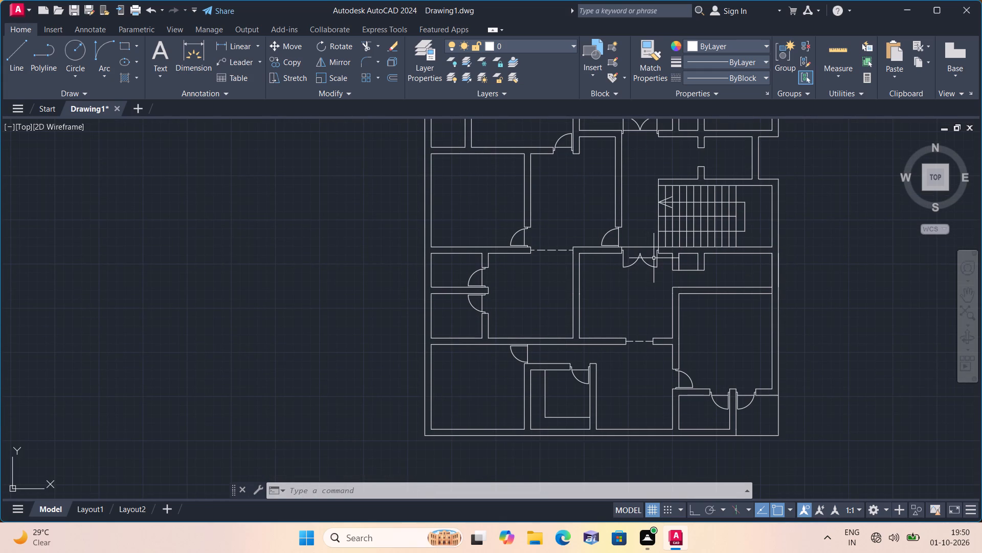
pyautogui.moveTo(711, 271); pyautogui.dragTo(688, 355, button='middle')
pyautogui.scroll(1, 688, 356)
pyautogui.press('l')
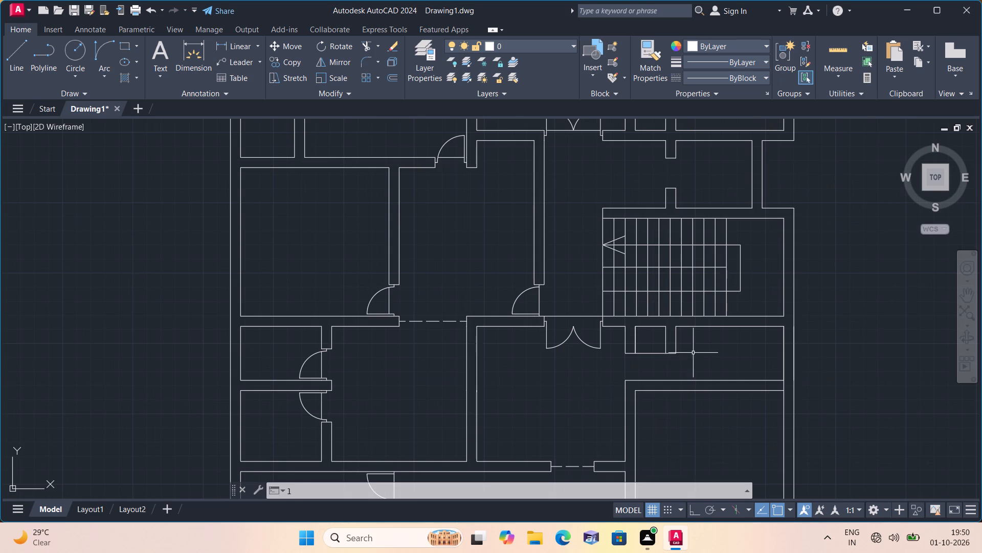
pyautogui.press('space')
pyautogui.scroll(3, 656, 352)
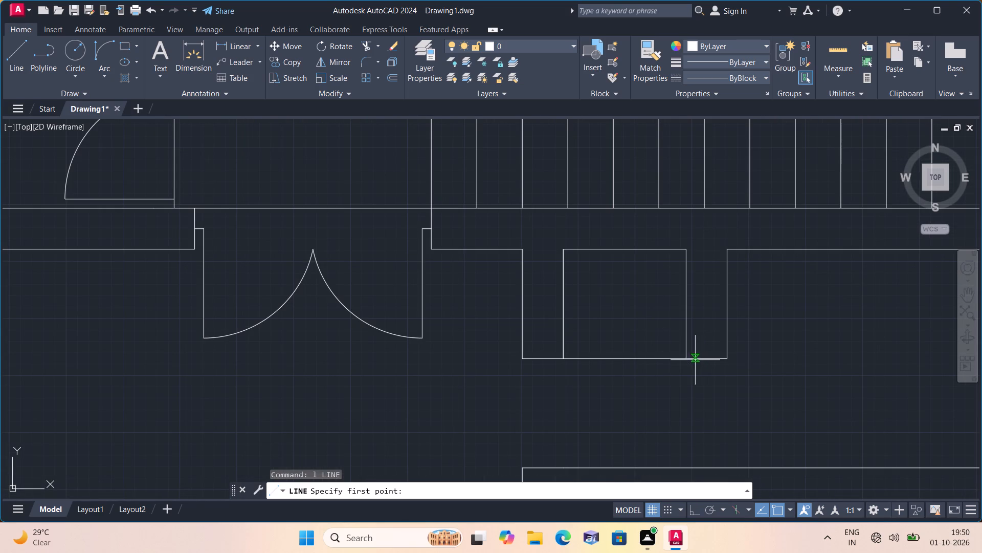
pyautogui.click(688, 359)
pyautogui.click(731, 360)
pyautogui.press('space')
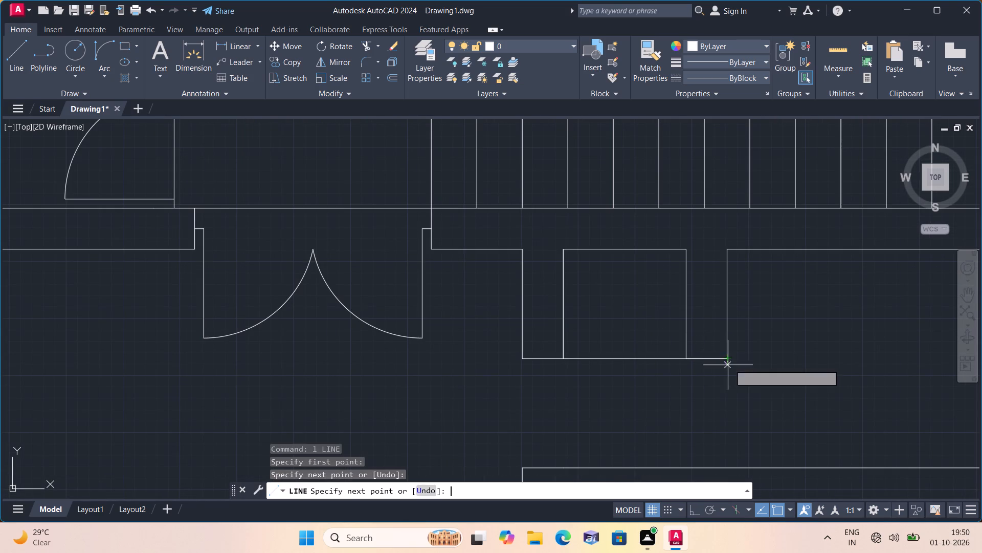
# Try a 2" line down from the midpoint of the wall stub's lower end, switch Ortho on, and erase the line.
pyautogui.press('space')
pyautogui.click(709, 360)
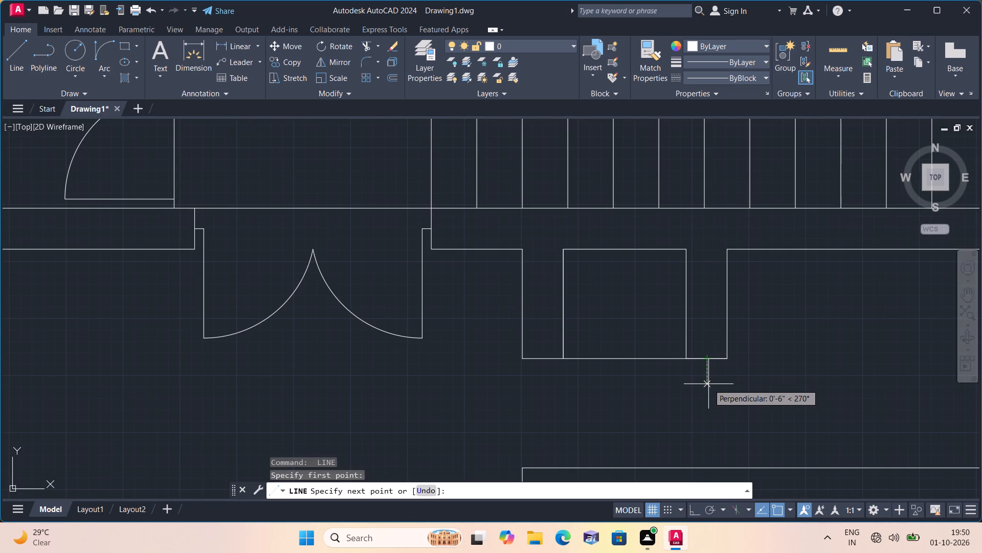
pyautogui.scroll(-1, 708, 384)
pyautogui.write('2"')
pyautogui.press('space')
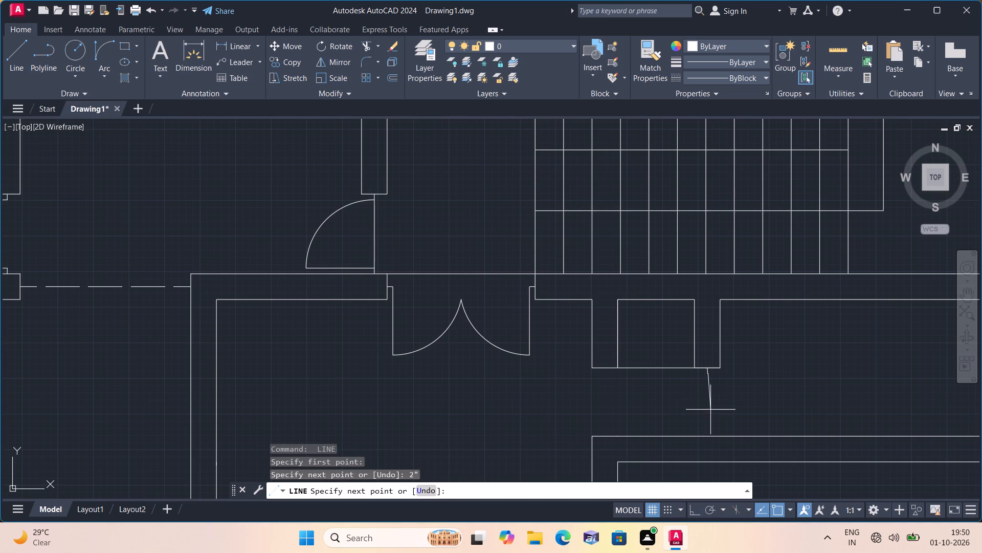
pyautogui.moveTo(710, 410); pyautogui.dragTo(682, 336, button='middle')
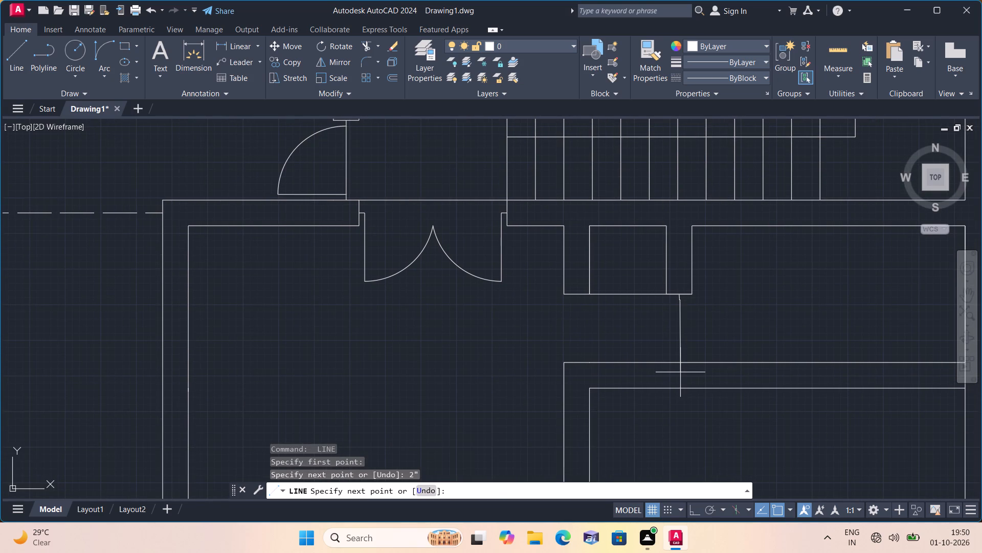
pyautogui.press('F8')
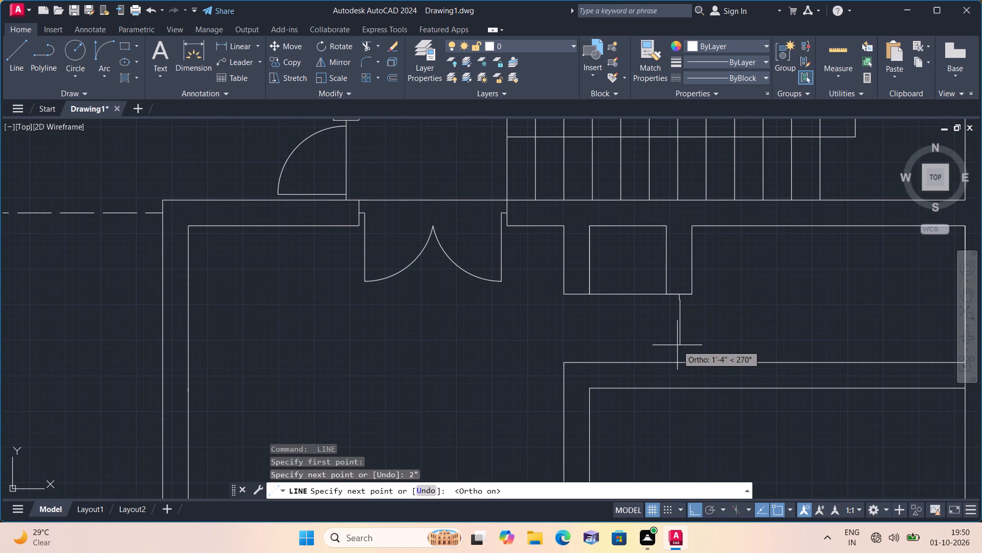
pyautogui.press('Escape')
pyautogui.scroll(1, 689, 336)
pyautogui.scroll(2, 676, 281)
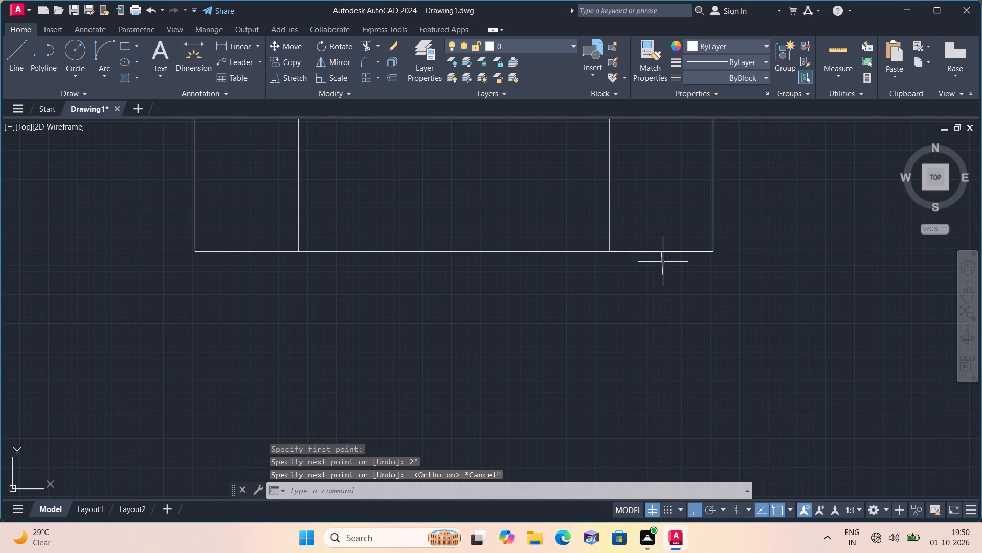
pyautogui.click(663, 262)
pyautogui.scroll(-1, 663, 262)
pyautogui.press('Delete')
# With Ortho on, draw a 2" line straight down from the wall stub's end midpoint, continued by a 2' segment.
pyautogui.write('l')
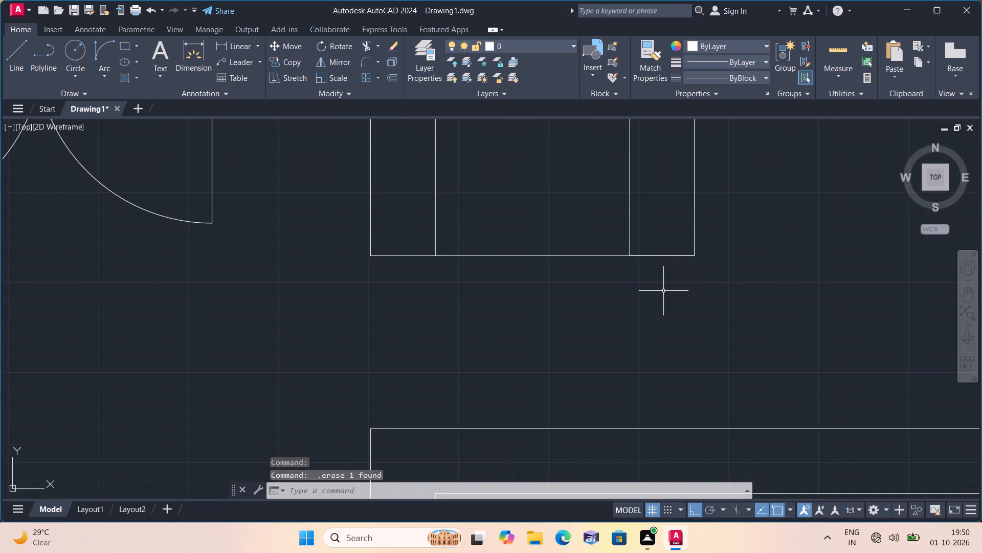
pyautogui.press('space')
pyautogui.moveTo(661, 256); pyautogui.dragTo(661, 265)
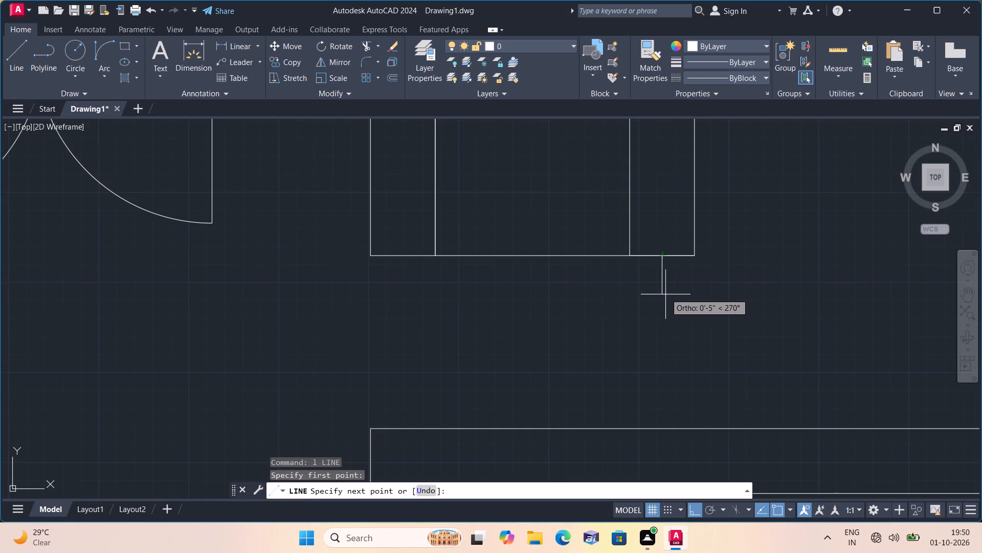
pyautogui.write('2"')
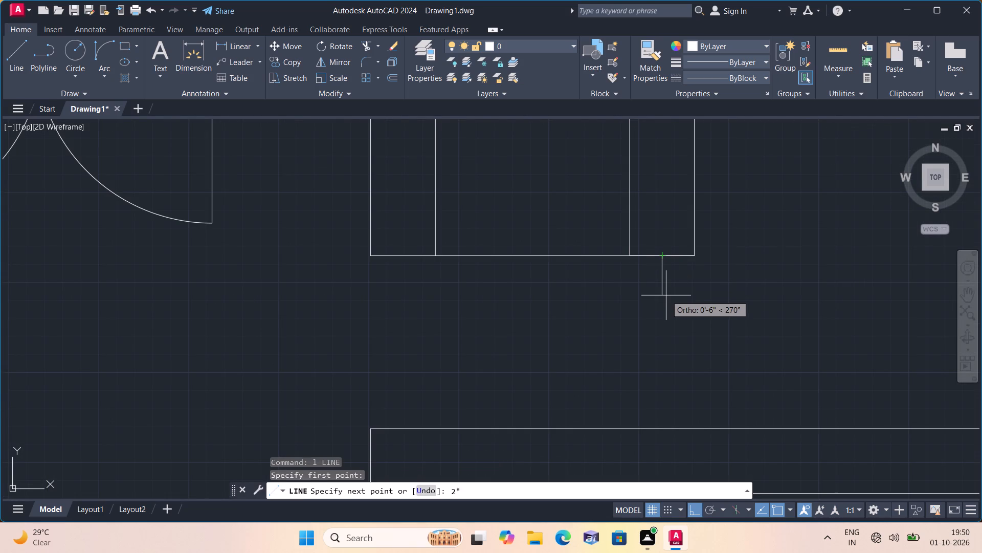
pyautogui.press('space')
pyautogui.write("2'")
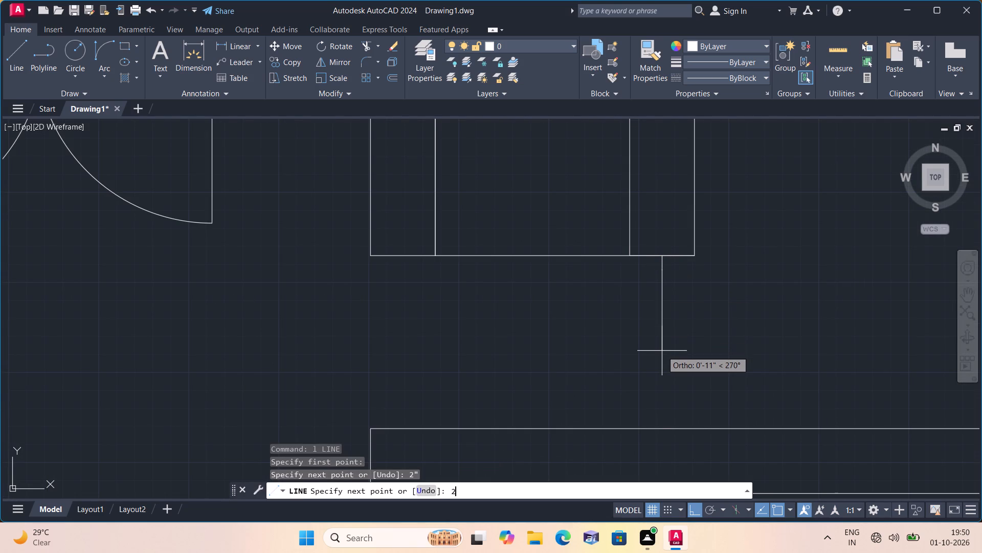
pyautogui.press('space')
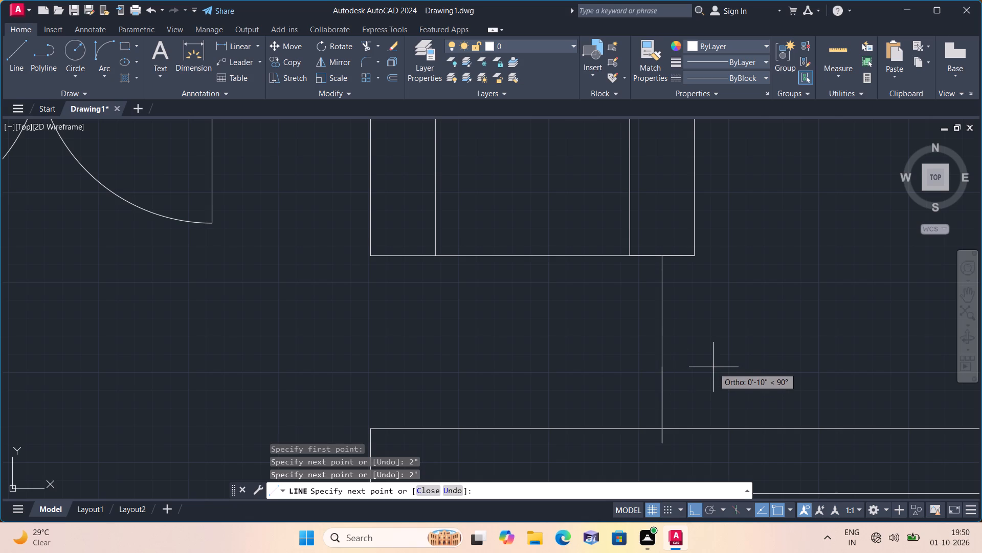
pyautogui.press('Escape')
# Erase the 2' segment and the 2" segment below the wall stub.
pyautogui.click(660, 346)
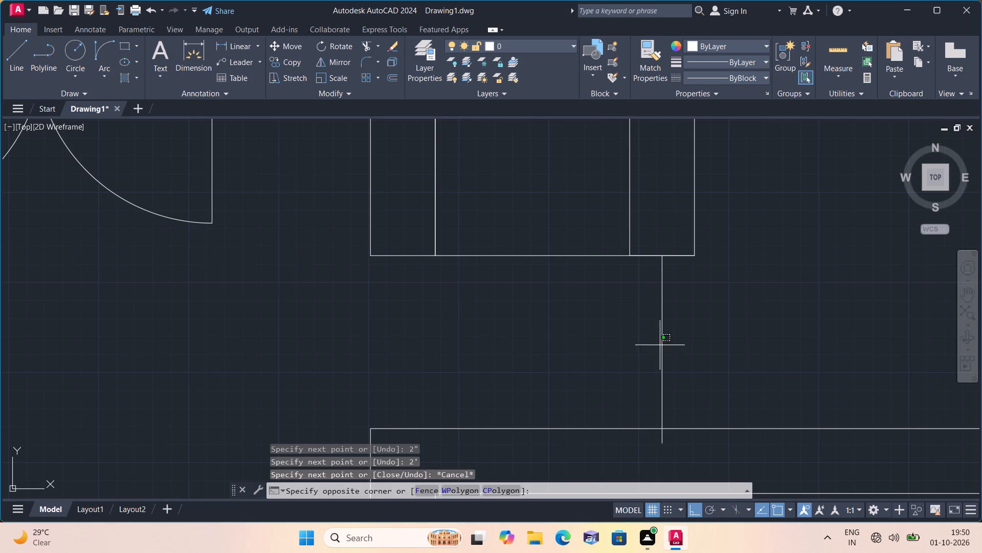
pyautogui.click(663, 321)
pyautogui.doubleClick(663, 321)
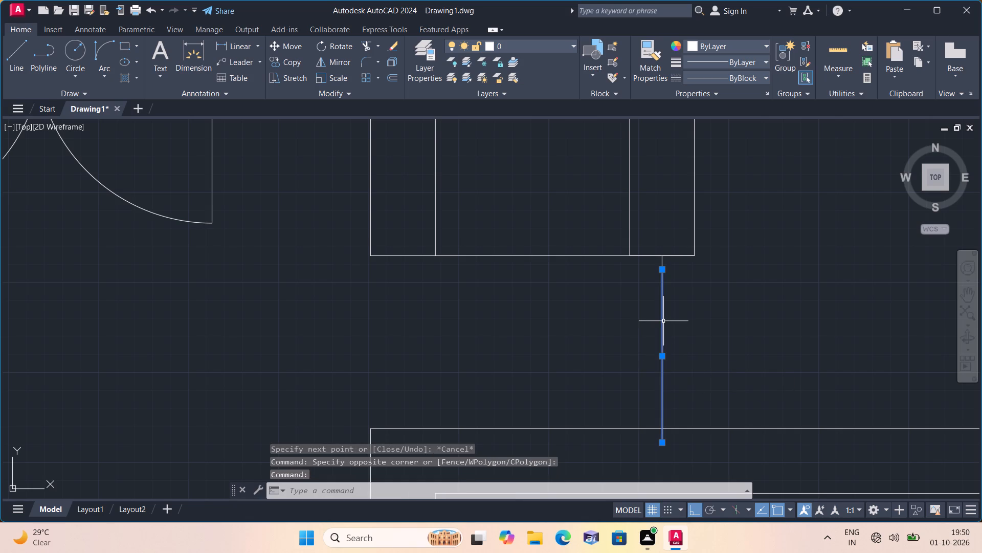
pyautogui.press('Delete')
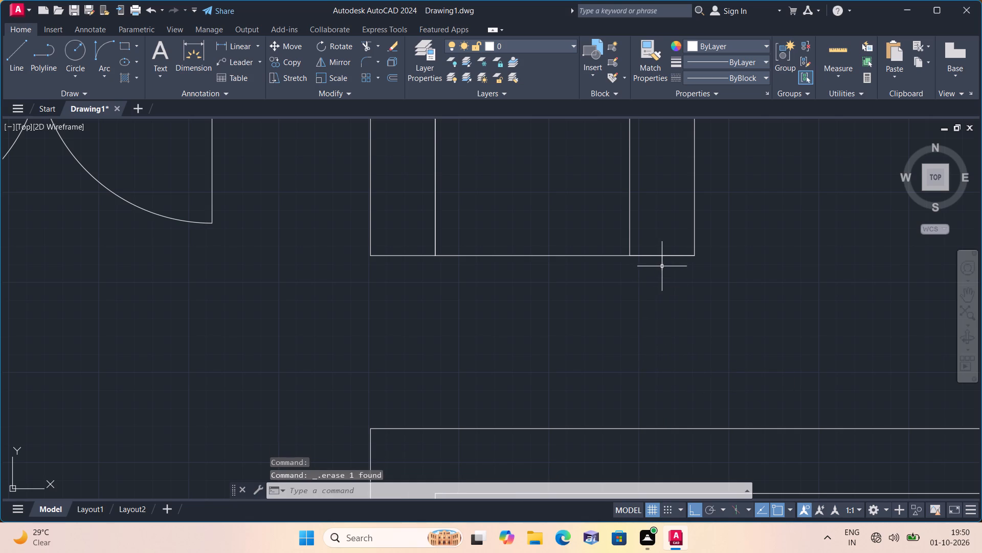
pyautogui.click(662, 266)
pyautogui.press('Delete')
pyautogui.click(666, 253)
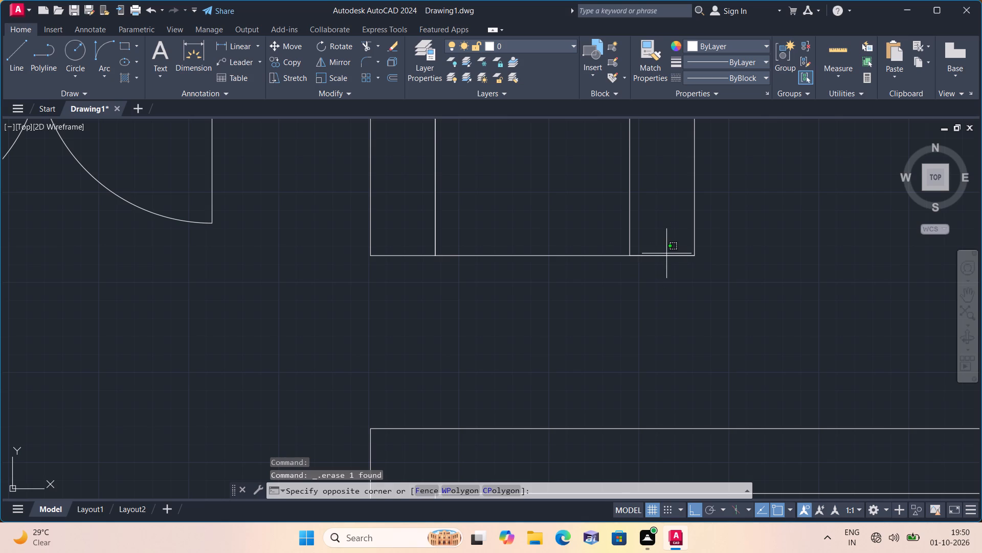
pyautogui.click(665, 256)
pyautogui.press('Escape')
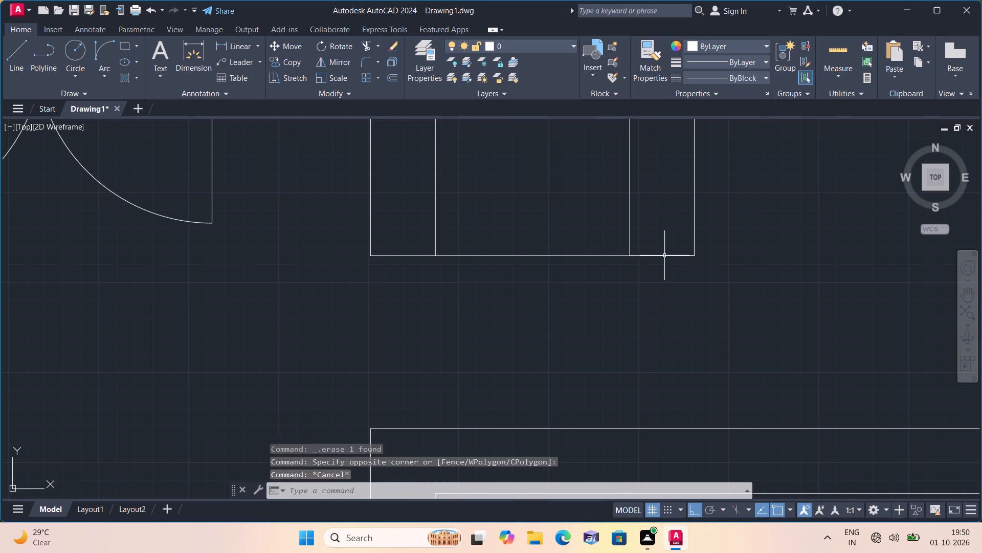
# Draw a vertical line across the opening, from the wall stub's end midpoint straight down to the facing wall.
pyautogui.press('l')
pyautogui.press('space')
pyautogui.click(661, 256)
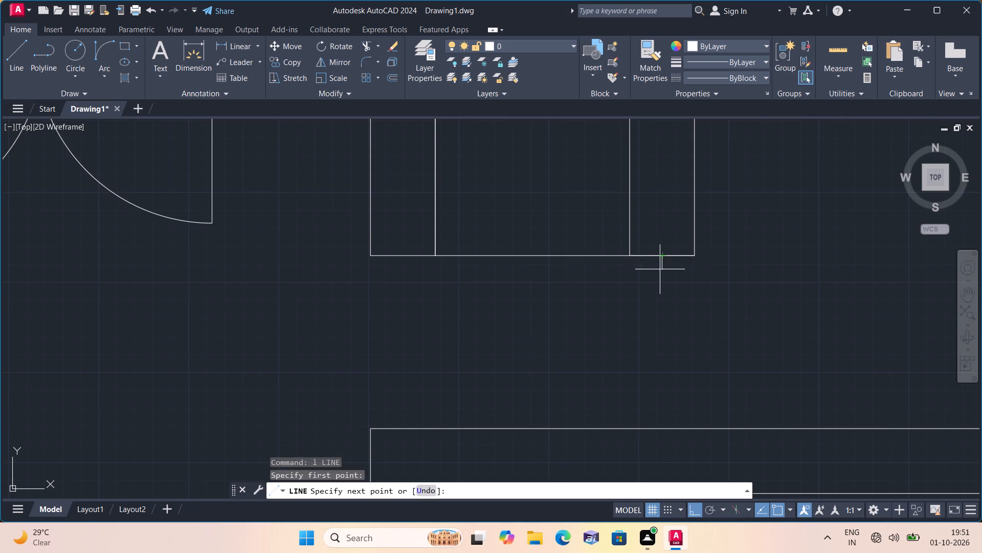
pyautogui.click(660, 429)
pyautogui.press('space')
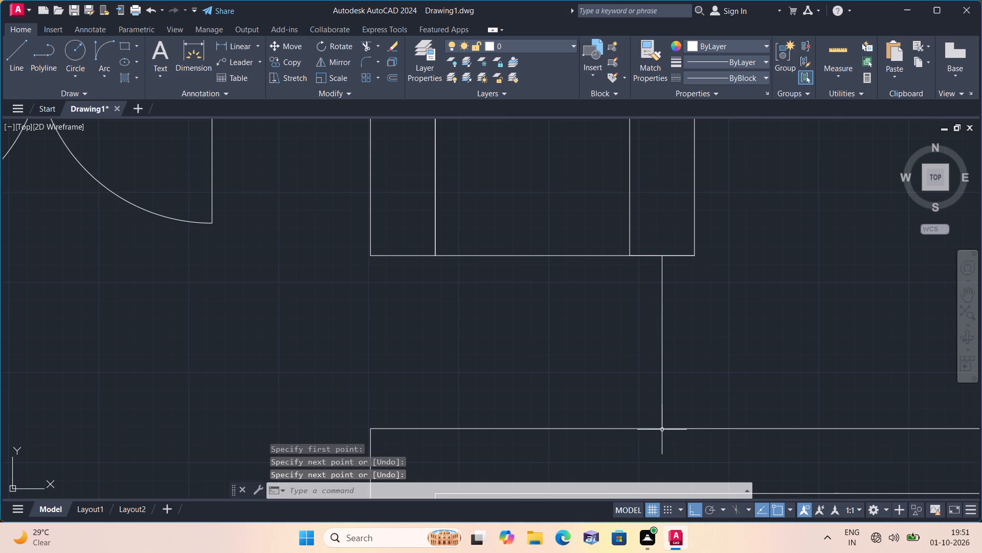
# Draw a 2" line straight up from the lower end of the vertical opening line, at the facing wall.
pyautogui.scroll(2, 662, 428)
pyautogui.press('space')
pyautogui.click(658, 432)
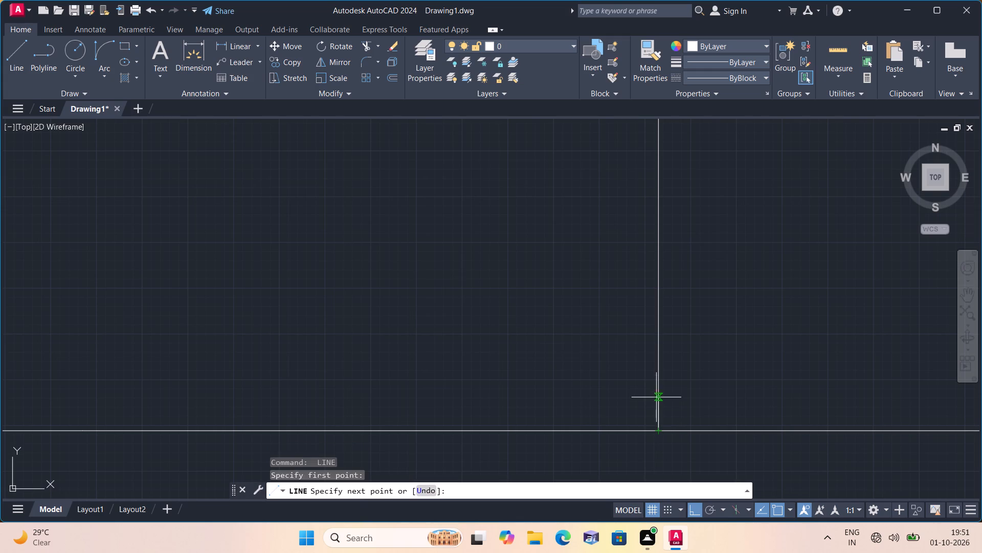
pyautogui.scroll(-2, 658, 394)
pyautogui.write('2"')
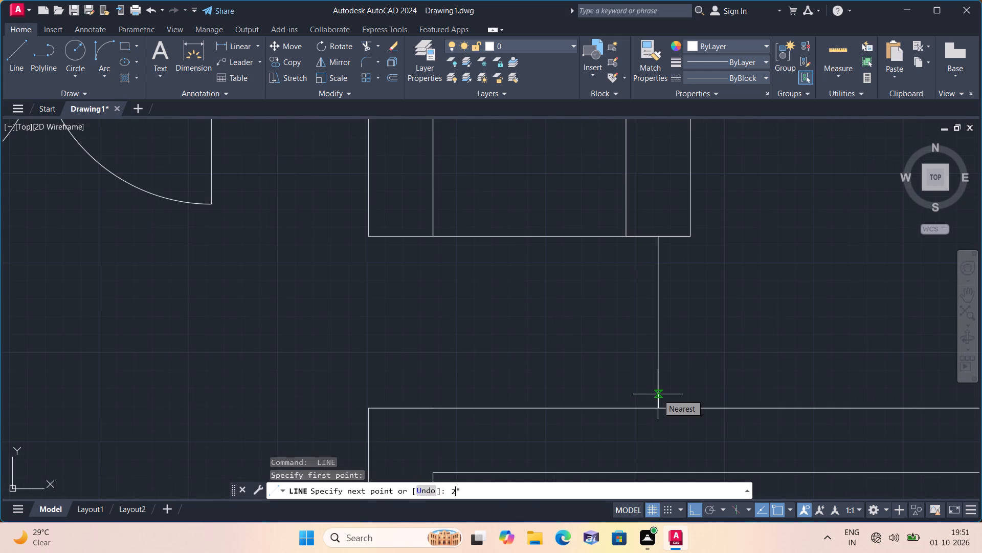
pyautogui.press('space')
pyautogui.press('Escape')
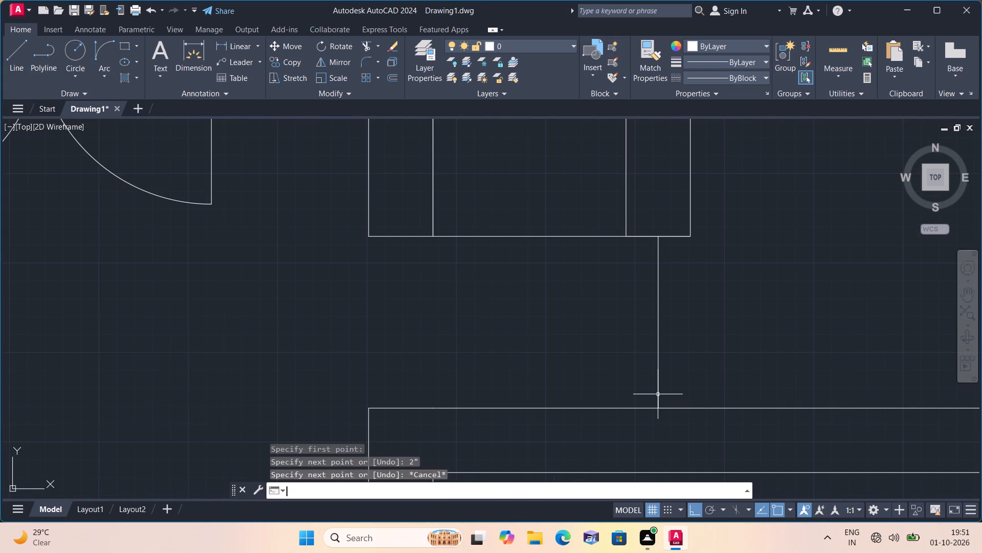
# Draw a 2" line straight down from the wall stub's end midpoint, over the upper end of the vertical opening line.
pyautogui.press('space')
pyautogui.click(659, 236)
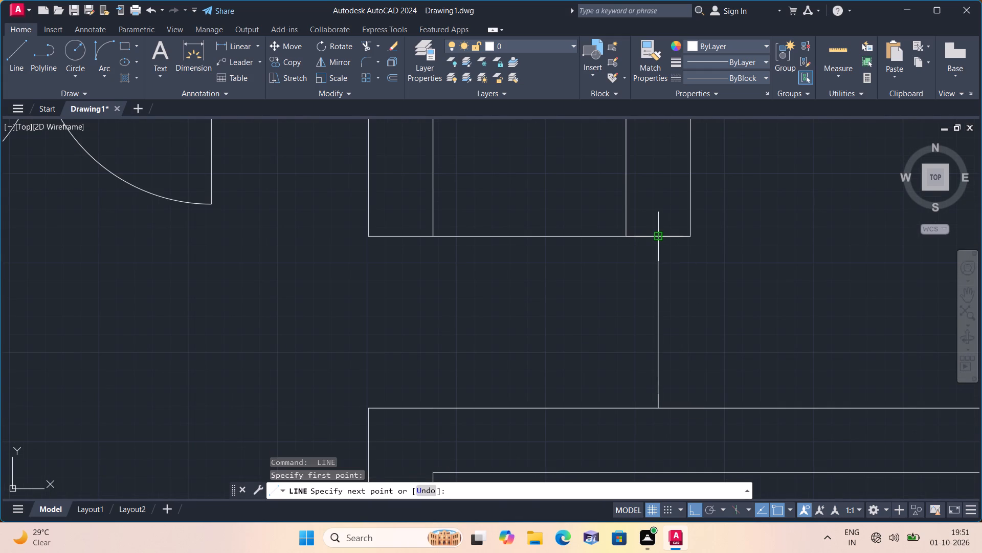
pyautogui.write('2"')
pyautogui.press('space')
pyautogui.press('Escape')
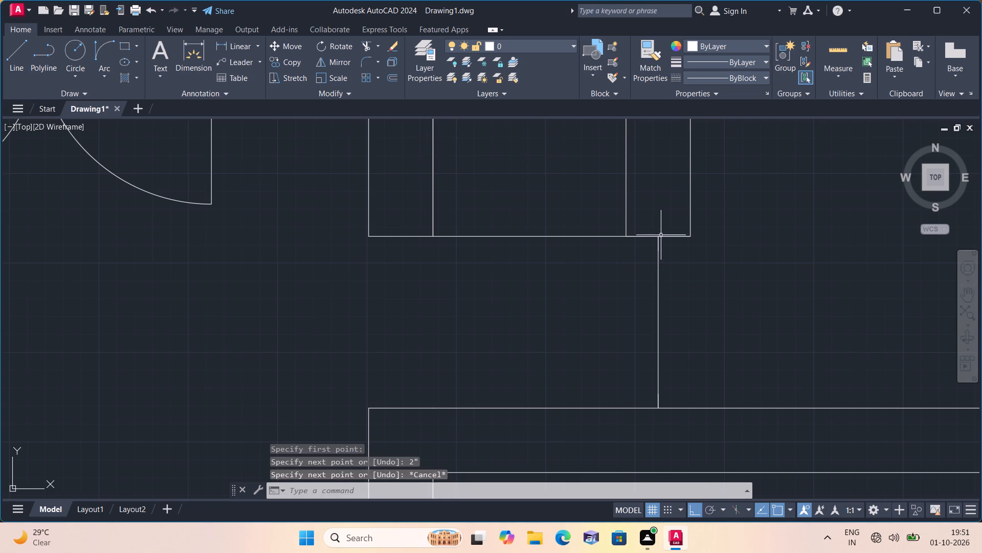
# Erase the short horizontal segment at the wall stub's end and the full-height vertical opening line.
pyautogui.click(664, 236)
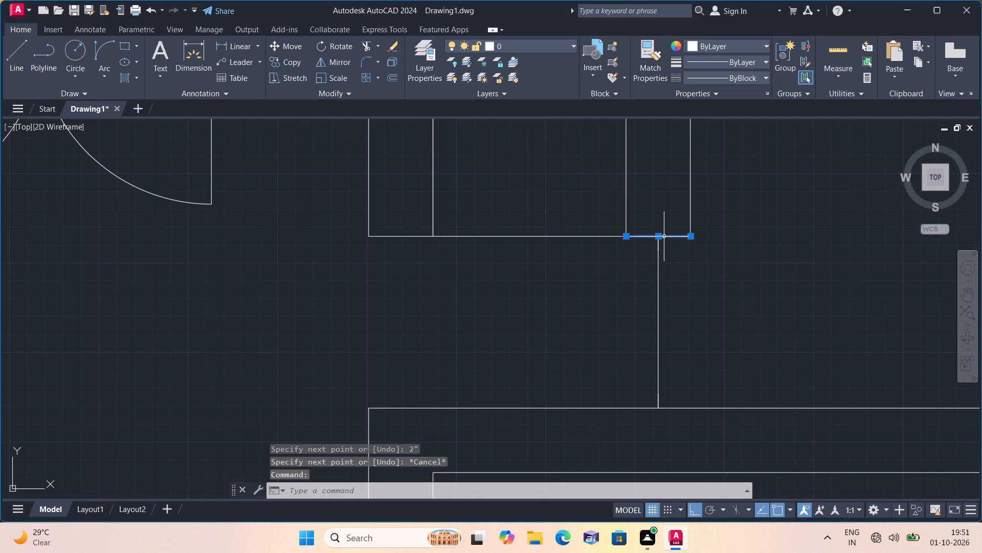
pyautogui.press('Delete')
pyautogui.click(659, 287)
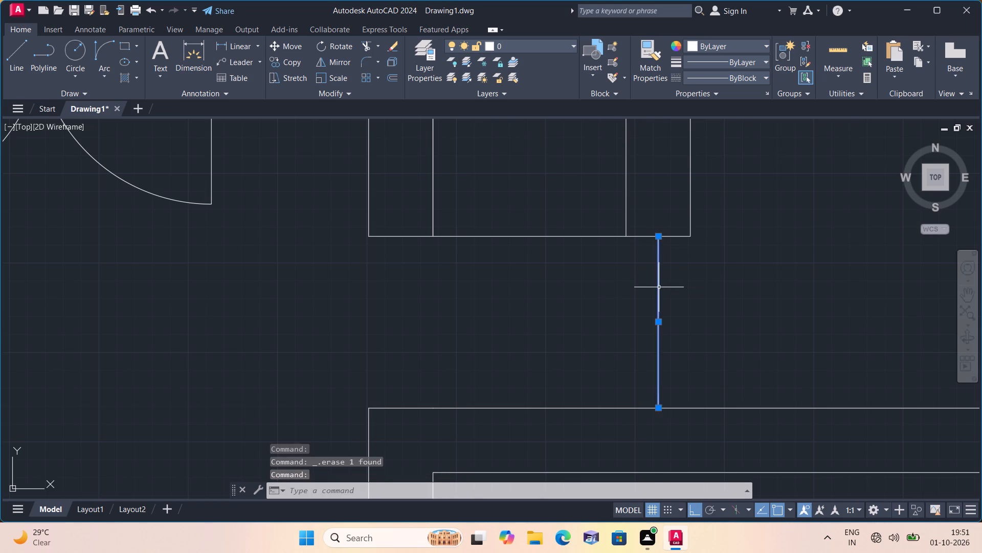
pyautogui.press('Delete')
# Measure the vertical gap between the free ends of the two 2" jamb lines with a linear dimension.
pyautogui.moveTo(691, 286); pyautogui.dragTo(676, 257, button='middle')
pyautogui.scroll(-1, 676, 257)
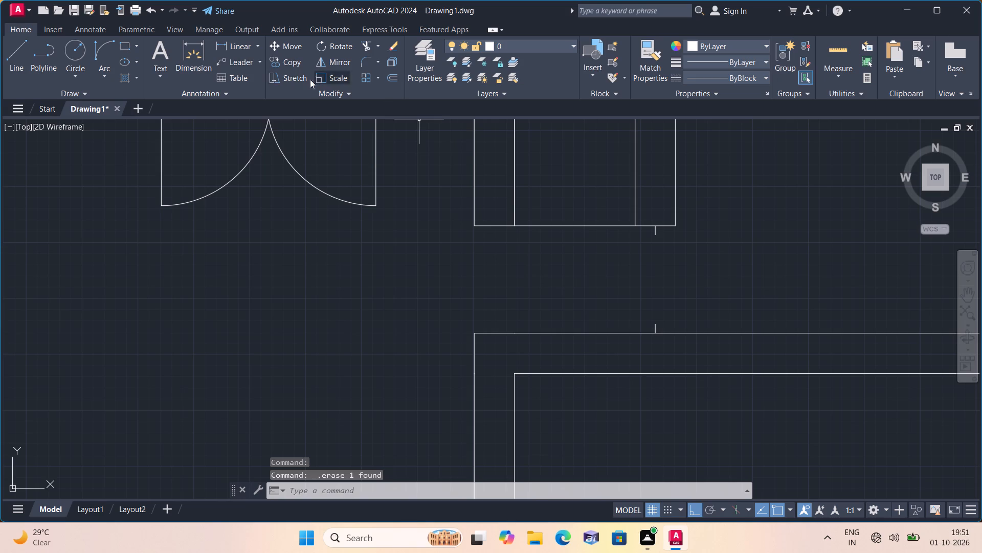
pyautogui.click(241, 43)
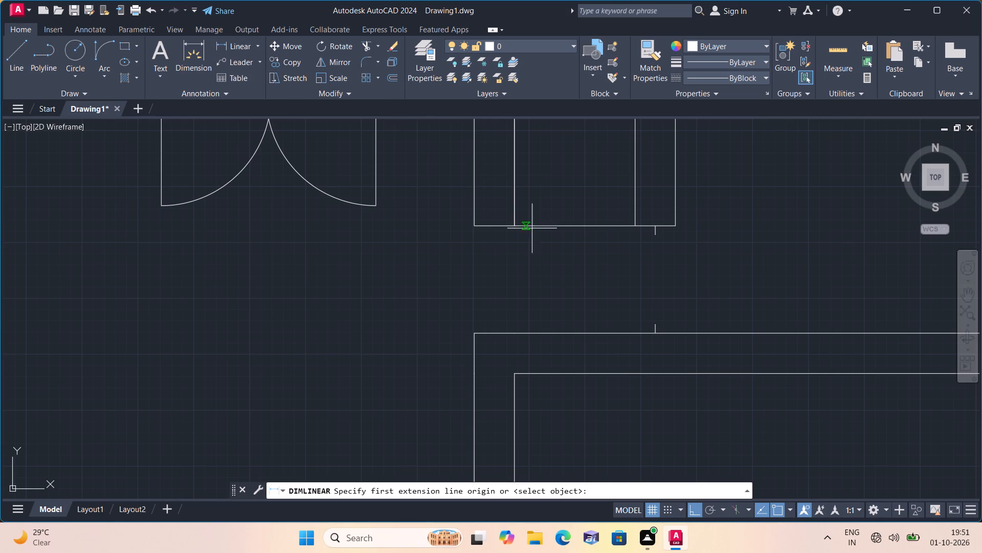
pyautogui.click(659, 236)
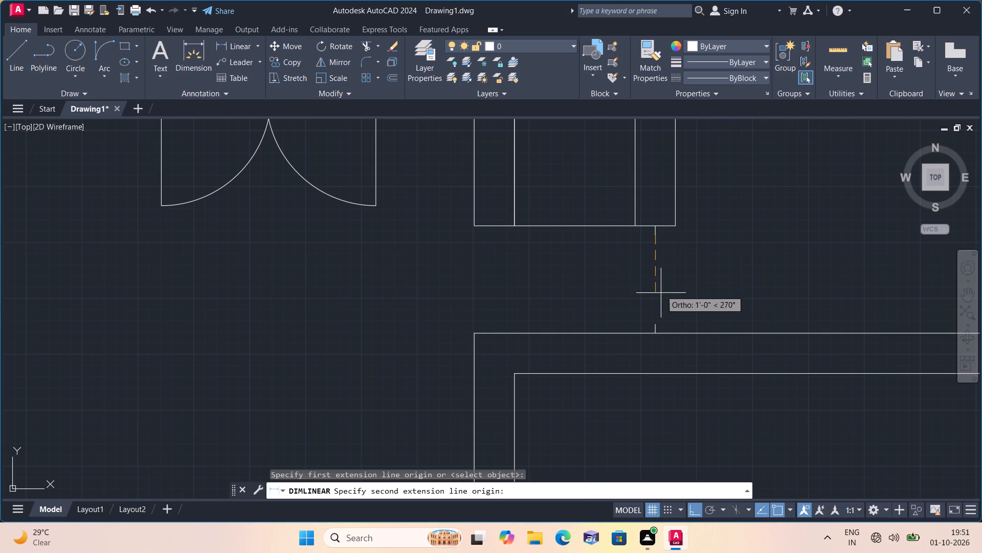
pyautogui.click(656, 322)
pyautogui.scroll(2, 658, 296)
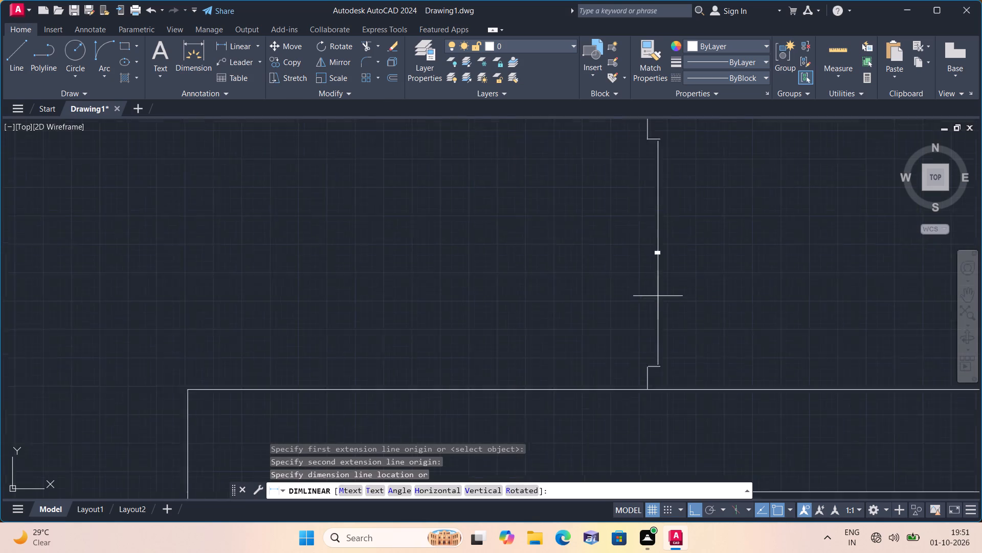
pyautogui.scroll(3, 658, 296)
pyautogui.scroll(-5, 658, 296)
pyautogui.press('Escape')
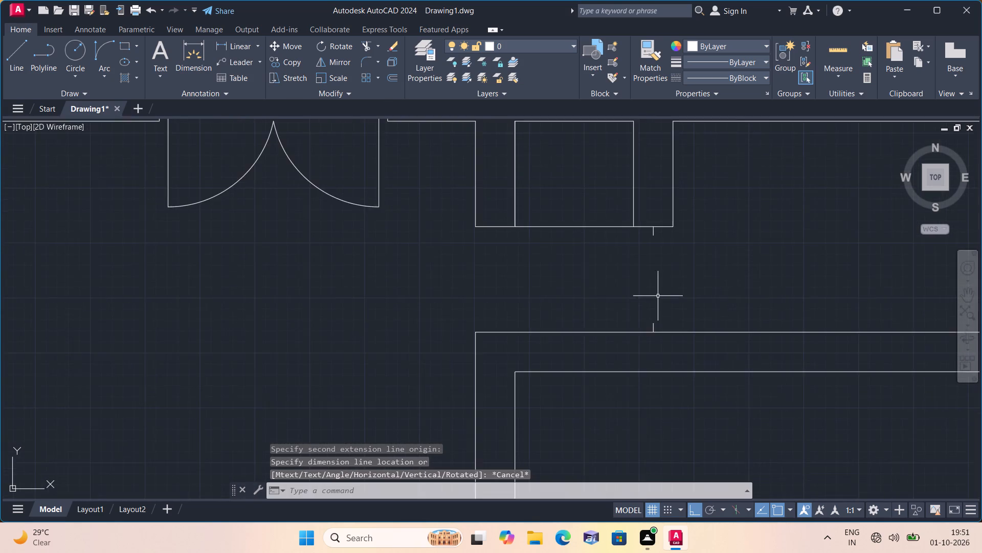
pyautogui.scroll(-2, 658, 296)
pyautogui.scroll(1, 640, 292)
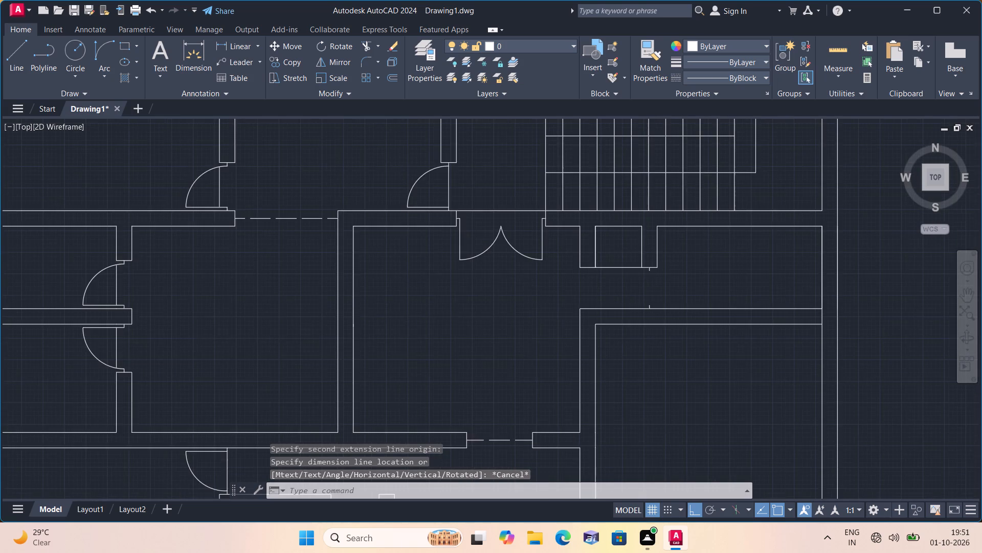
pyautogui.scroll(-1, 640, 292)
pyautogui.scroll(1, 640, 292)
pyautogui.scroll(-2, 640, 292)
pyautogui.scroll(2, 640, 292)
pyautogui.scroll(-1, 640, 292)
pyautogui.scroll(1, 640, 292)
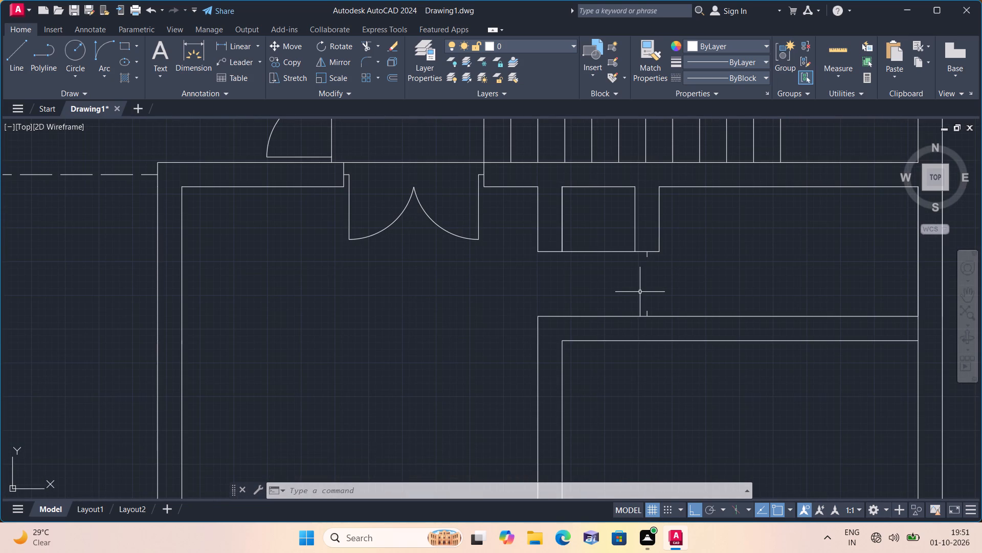
# Draw a 1'8" horizontal door leaf line eastward from the top of the lower 2" jamb line.
pyautogui.write('l')
pyautogui.press('space')
pyautogui.scroll(3, 653, 309)
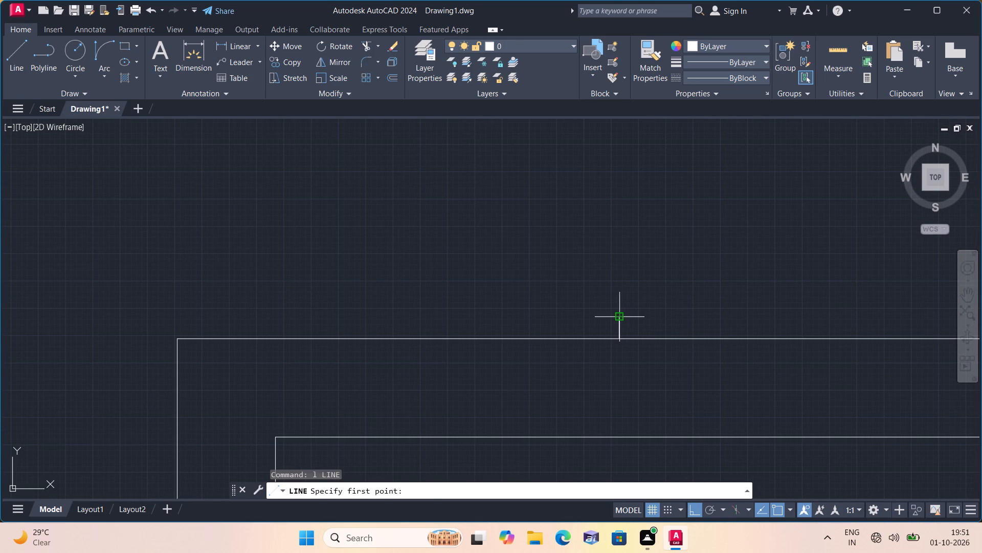
pyautogui.click(620, 314)
pyautogui.scroll(-1, 716, 308)
pyautogui.write("1'8")
pyautogui.write('"')
pyautogui.press('space')
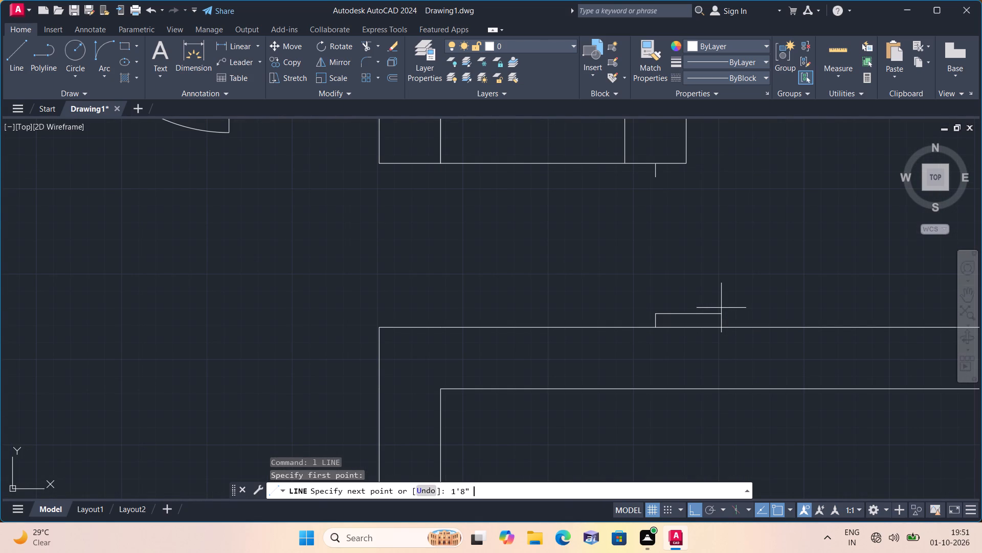
pyautogui.press('Escape')
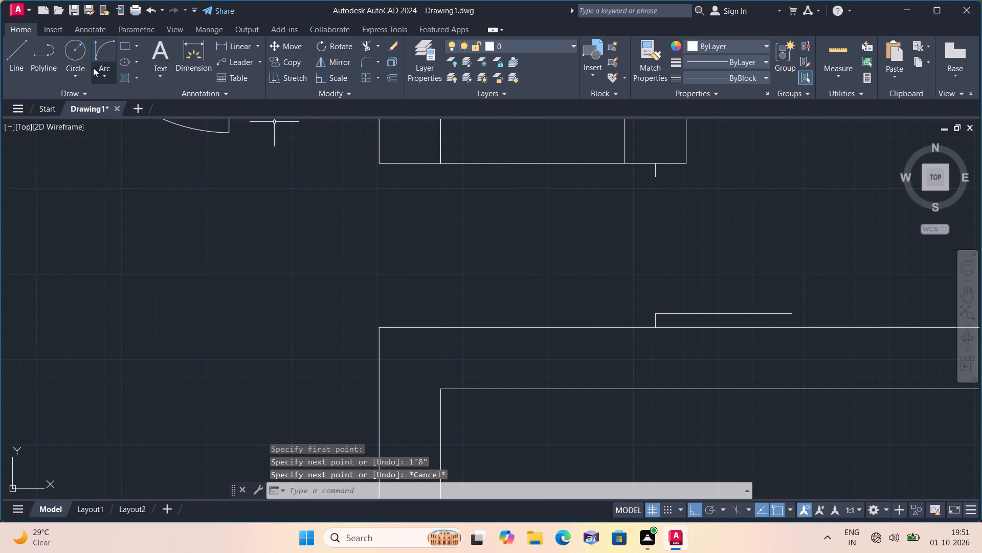
# Draw the door swing as a Start, End, Direction arc from the leaf's outer end to the tip of the upper jamb line.
pyautogui.click(106, 74)
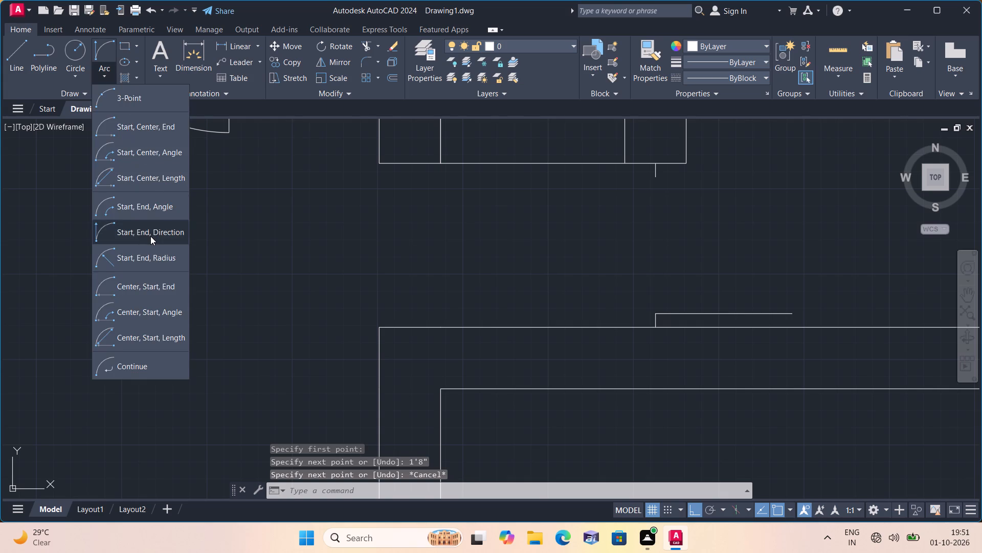
pyautogui.click(152, 236)
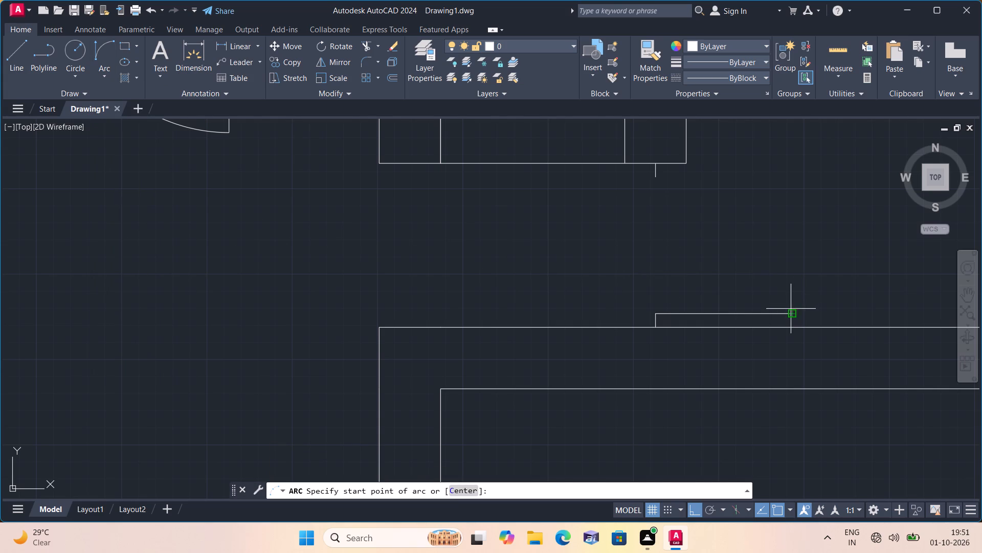
pyautogui.click(792, 314)
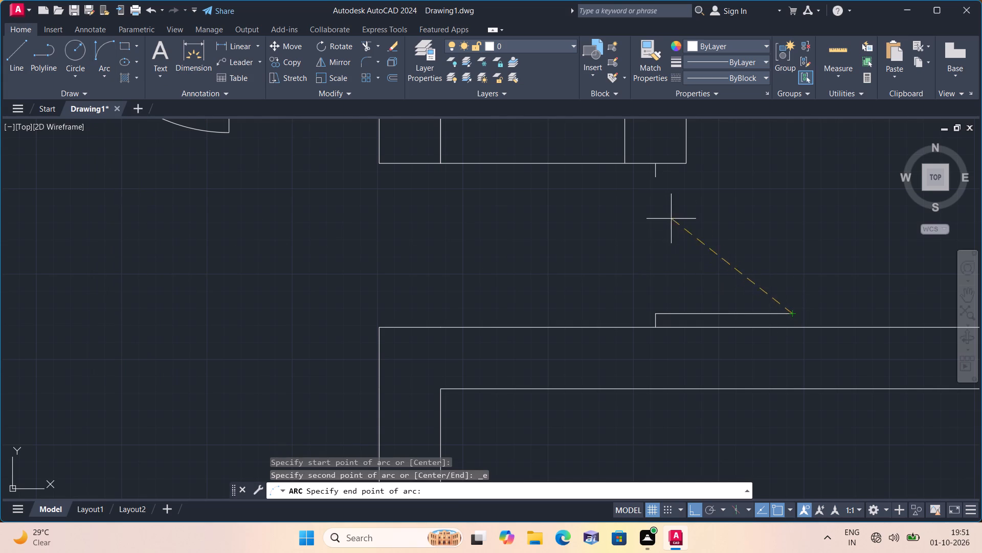
pyautogui.click(658, 175)
pyautogui.click(788, 164)
# Draw a vertical line across the opening above the staircase, joining the end midpoints of the two facing wall stubs.
pyautogui.moveTo(788, 164); pyautogui.dragTo(766, 173, button='middle')
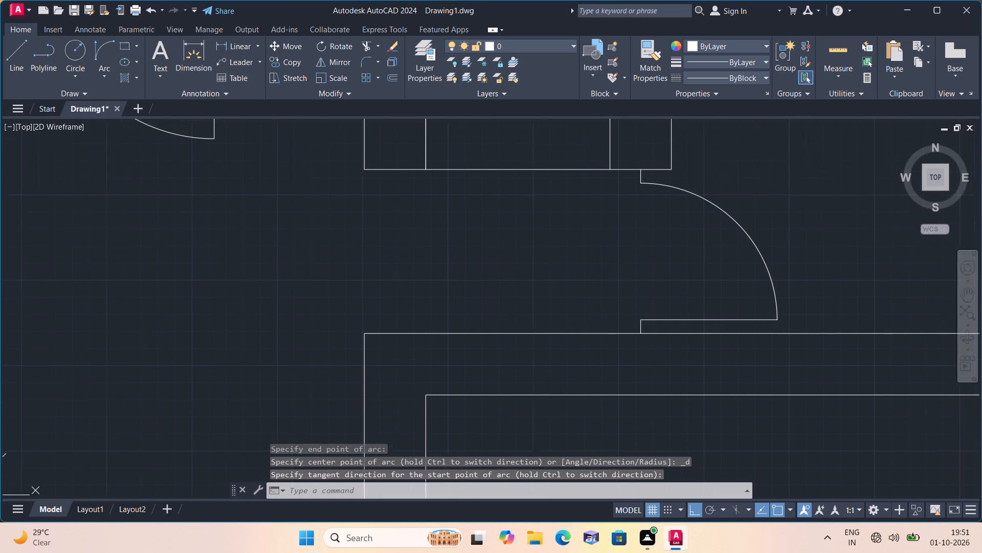
pyautogui.moveTo(766, 173); pyautogui.dragTo(698, 326, button='middle')
pyautogui.scroll(-4, 699, 359)
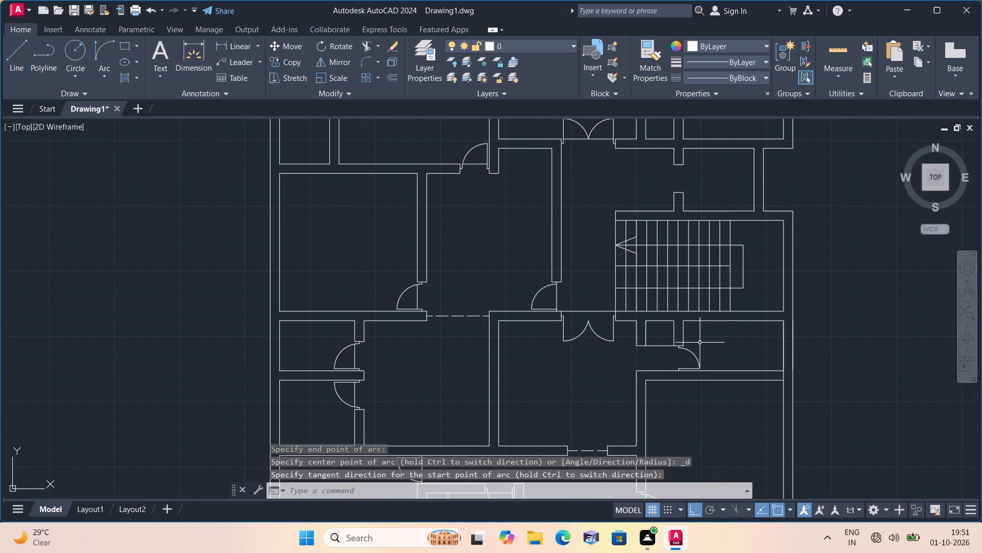
pyautogui.moveTo(679, 240); pyautogui.dragTo(677, 311, button='middle')
pyautogui.scroll(2, 673, 239)
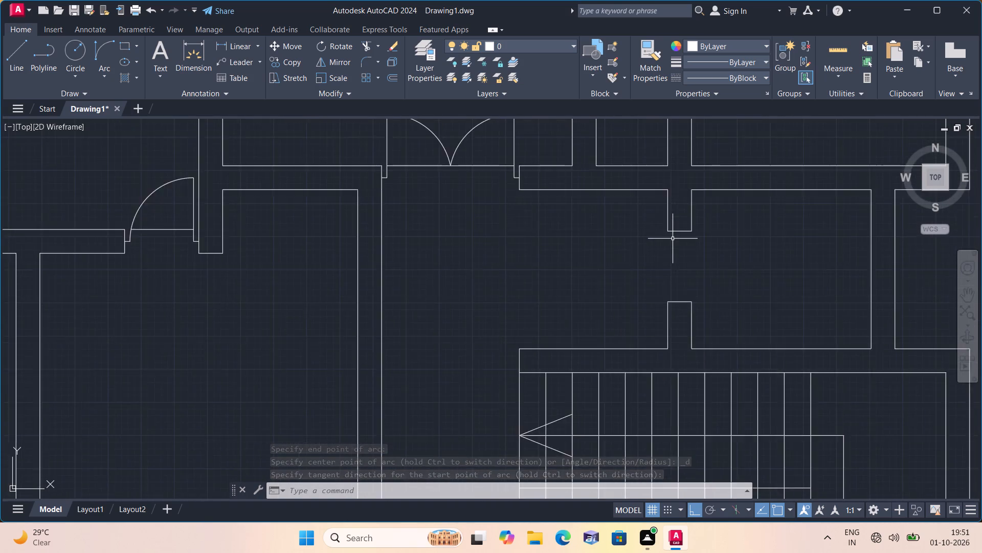
pyautogui.scroll(1, 673, 239)
pyautogui.press('l')
pyautogui.press('space')
pyautogui.scroll(1, 700, 232)
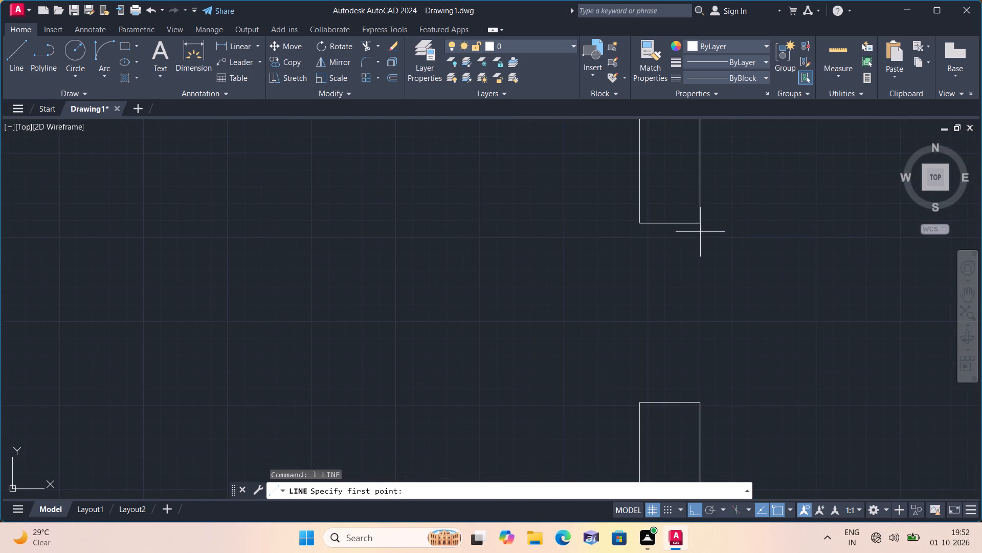
pyautogui.click(672, 223)
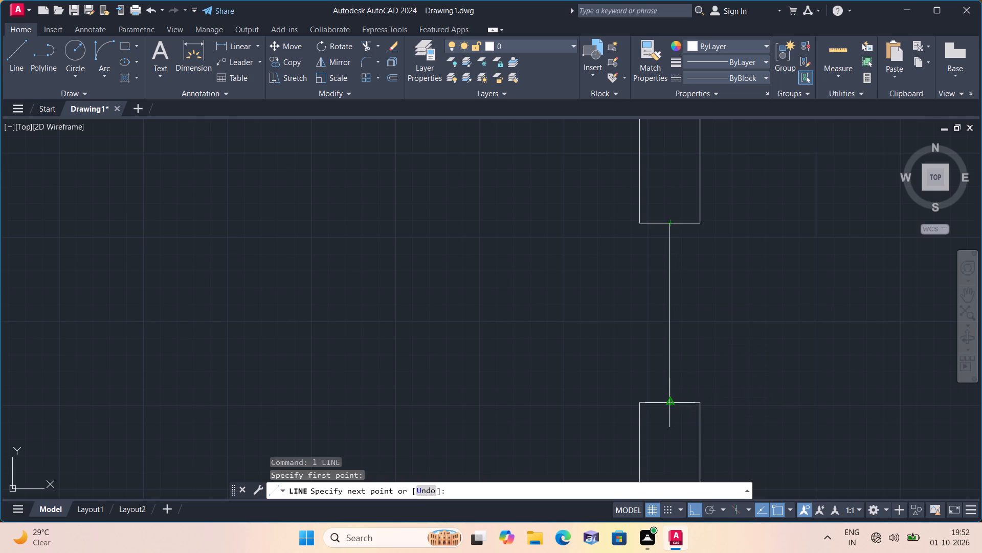
pyautogui.click(673, 398)
pyautogui.press('space')
# Draw a 2" line straight up from the lower wall stub's end midpoint.
pyautogui.scroll(3, 672, 405)
pyautogui.press('space')
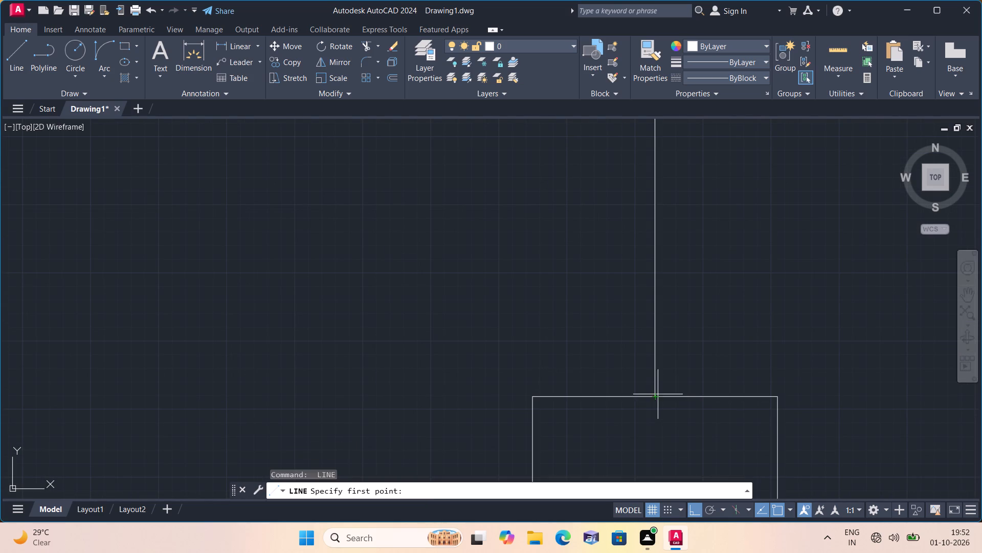
pyautogui.click(657, 394)
pyautogui.scroll(-1, 659, 351)
pyautogui.press('2')
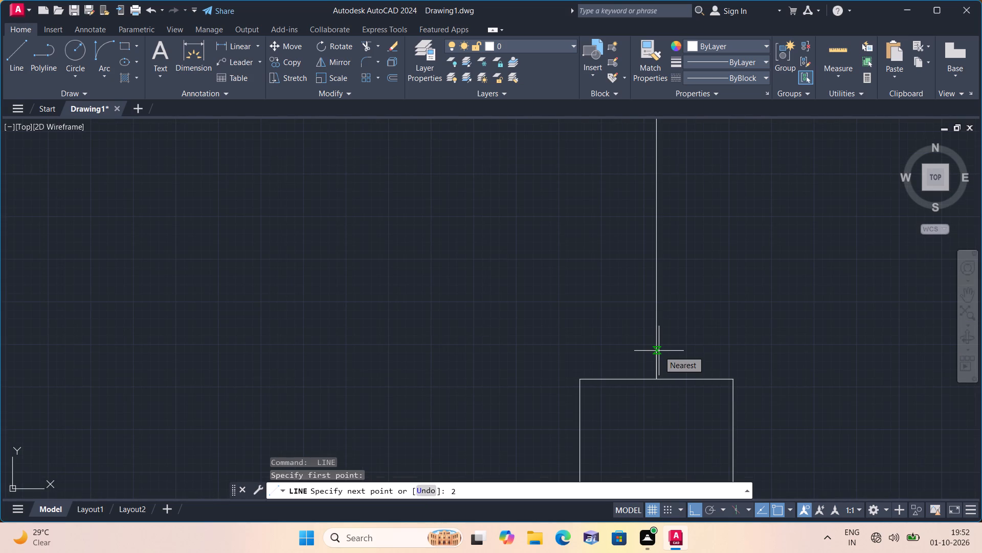
pyautogui.write('"')
pyautogui.press('space')
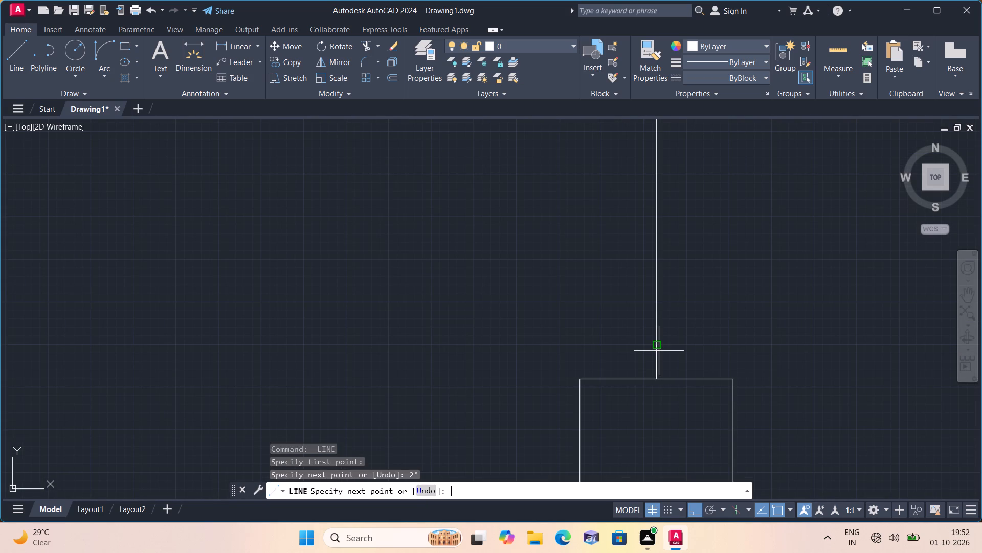
pyautogui.press('Escape')
# Draw a 2" line straight down from the upper wall stub's end midpoint.
pyautogui.moveTo(597, 292); pyautogui.dragTo(600, 337, button='middle')
pyautogui.press('l')
pyautogui.press('space')
pyautogui.moveTo(605, 303); pyautogui.dragTo(602, 313, button='middle')
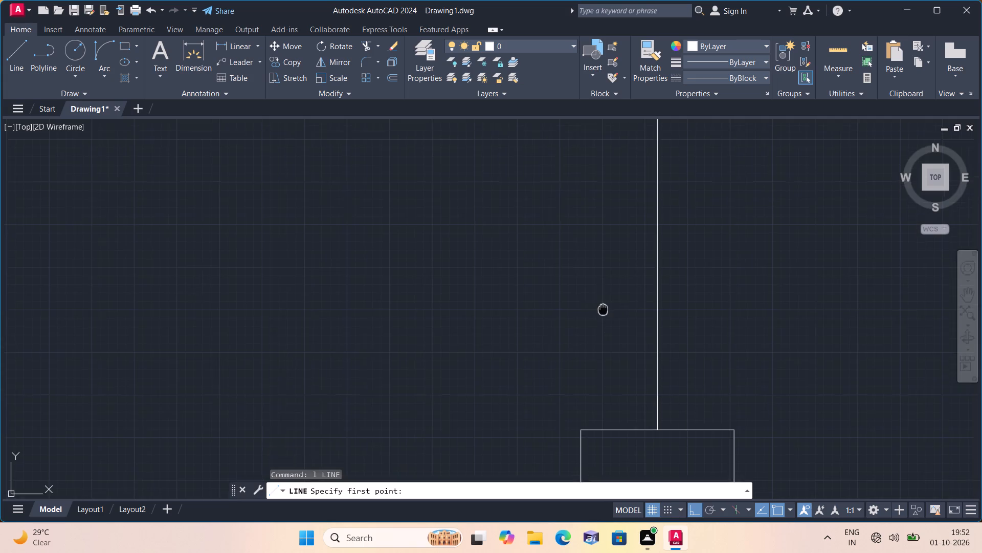
pyautogui.moveTo(602, 313); pyautogui.dragTo(613, 357, button='middle')
pyautogui.scroll(-2, 615, 361)
pyautogui.click(640, 224)
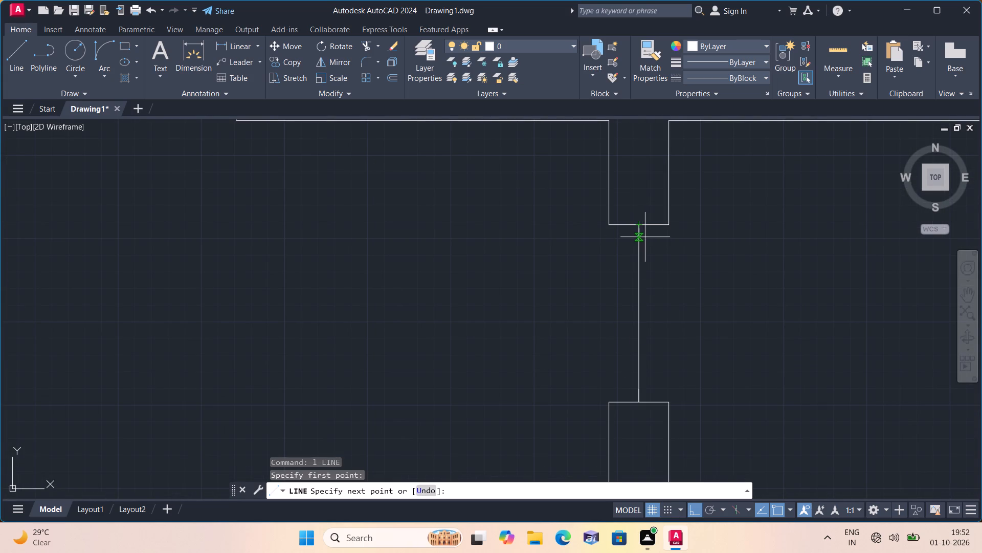
pyautogui.write('2"')
pyautogui.press('space')
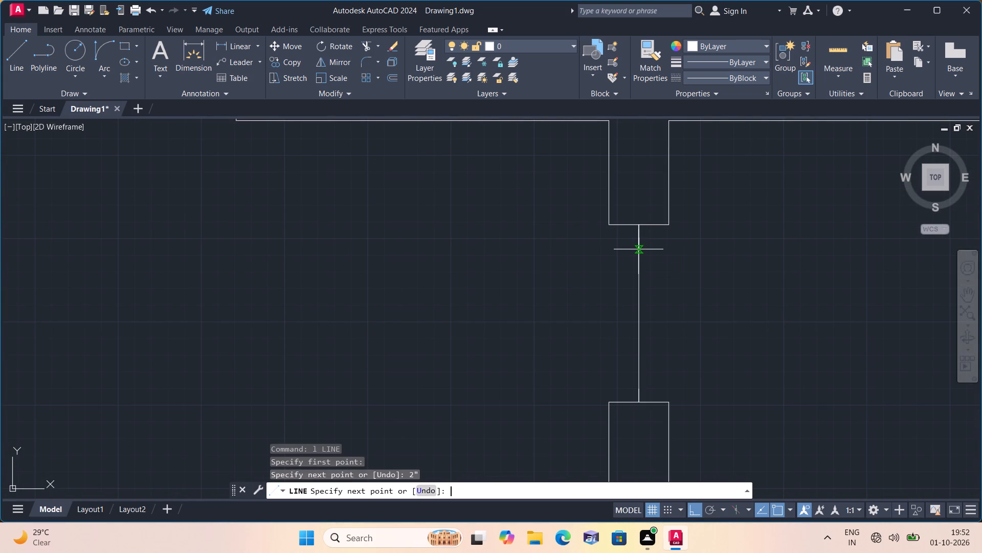
pyautogui.press('Escape')
# Erase the full-height vertical line across the opening between the two wall stubs.
pyautogui.click(638, 273)
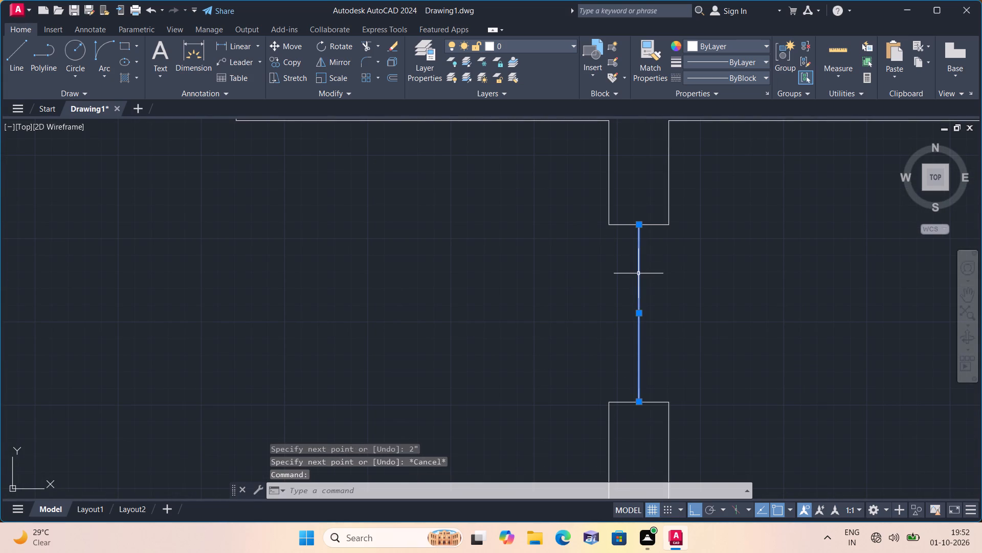
pyautogui.press('Delete')
# Measure the gap between the free ends of the two 2" lines in the opening with a linear dimension, without placing it.
pyautogui.moveTo(634, 278); pyautogui.dragTo(607, 228, button='middle')
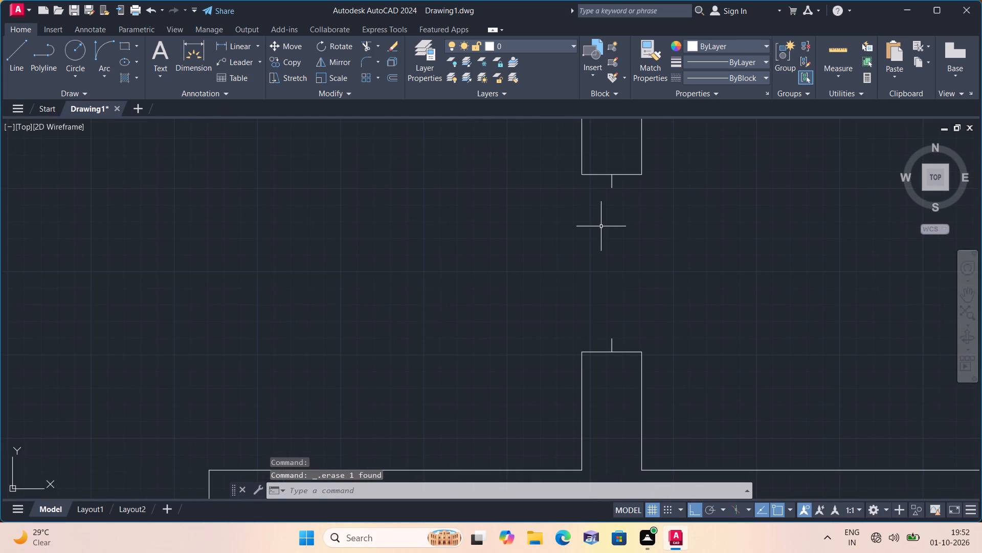
pyautogui.moveTo(242, 48); pyautogui.dragTo(248, 57)
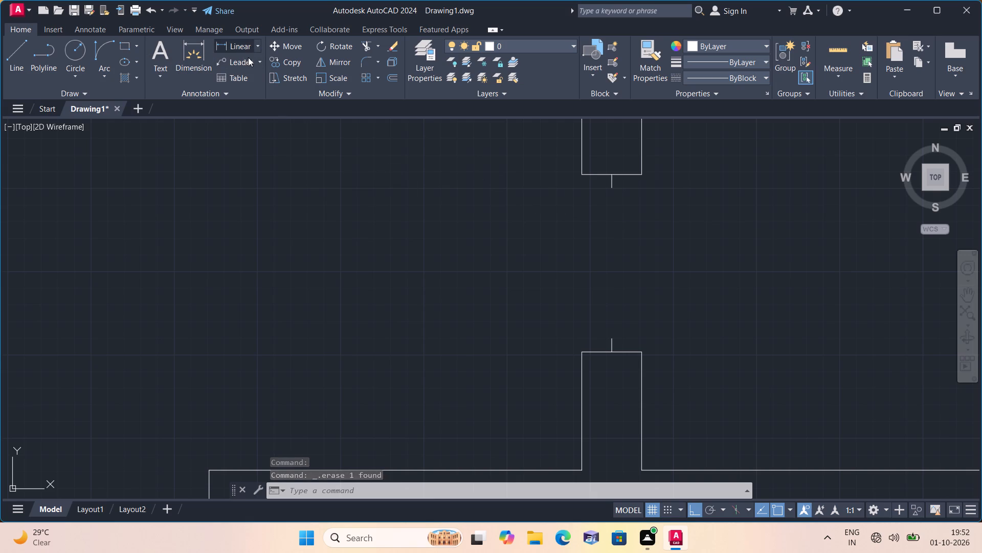
pyautogui.moveTo(248, 57); pyautogui.dragTo(259, 72)
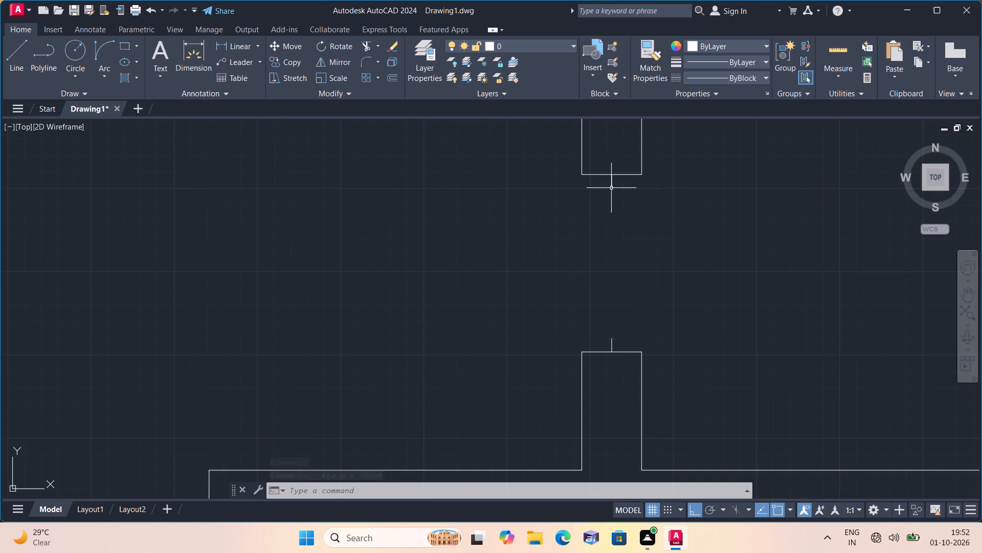
pyautogui.click(238, 46)
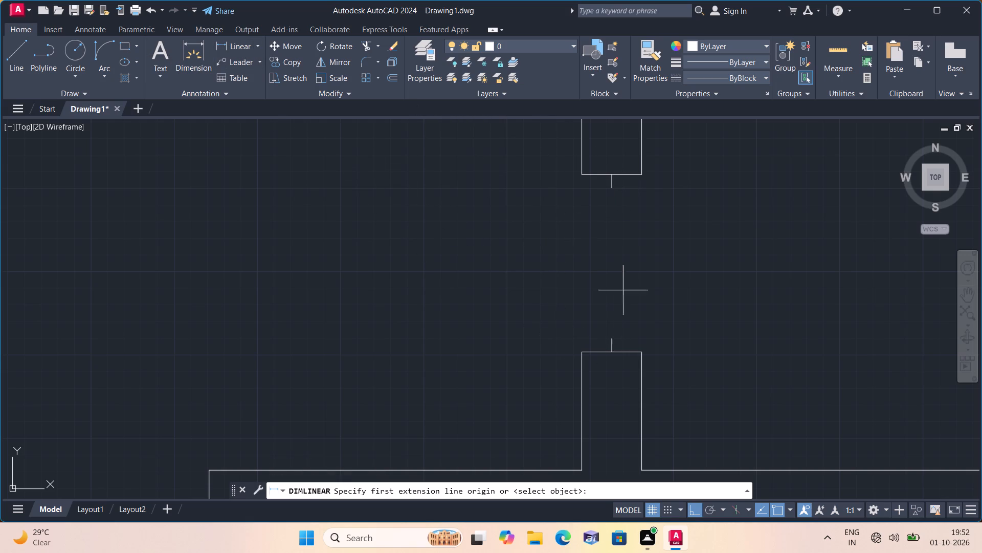
pyautogui.click(612, 189)
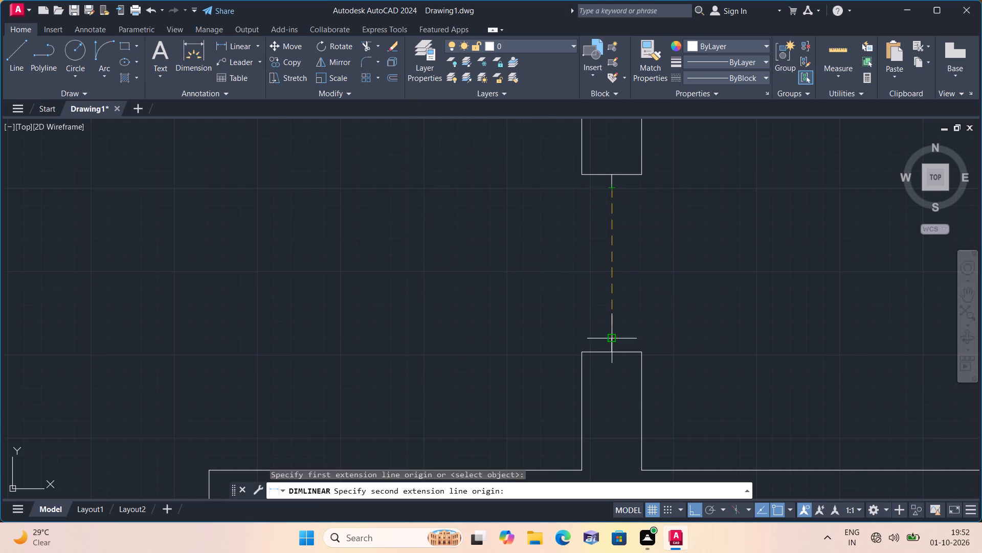
pyautogui.click(609, 338)
pyautogui.scroll(4, 598, 292)
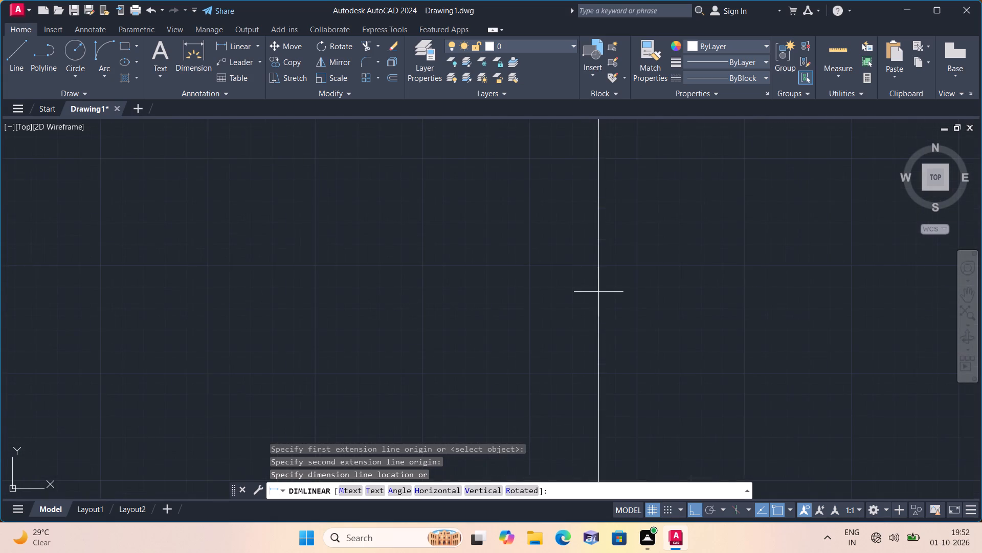
pyautogui.scroll(-2, 598, 292)
pyautogui.scroll(1, 610, 267)
pyautogui.scroll(-2, 610, 267)
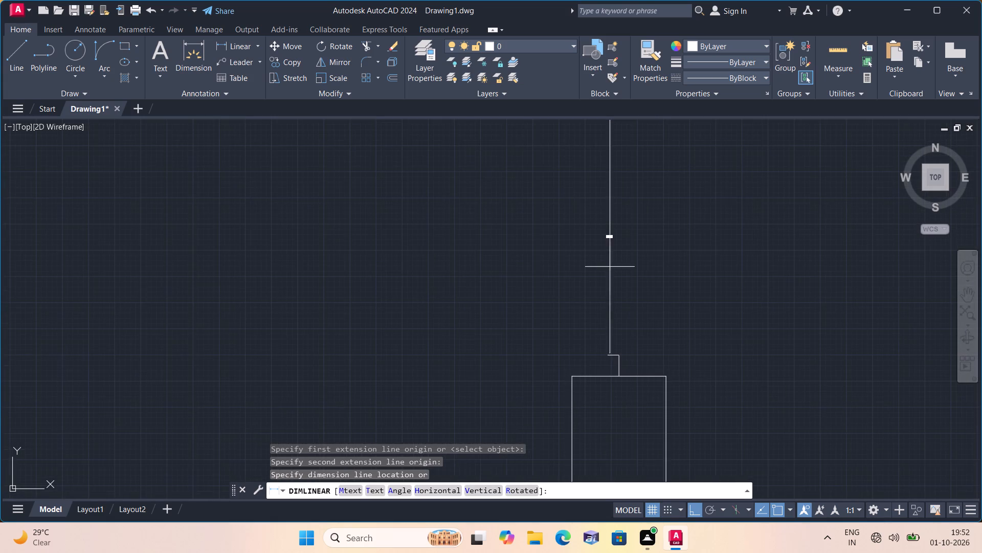
pyautogui.press('Escape')
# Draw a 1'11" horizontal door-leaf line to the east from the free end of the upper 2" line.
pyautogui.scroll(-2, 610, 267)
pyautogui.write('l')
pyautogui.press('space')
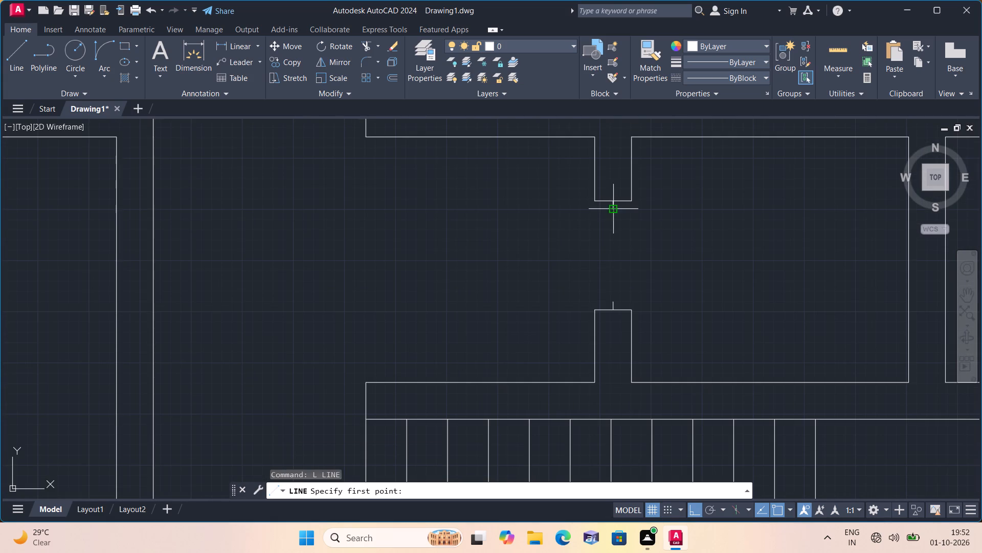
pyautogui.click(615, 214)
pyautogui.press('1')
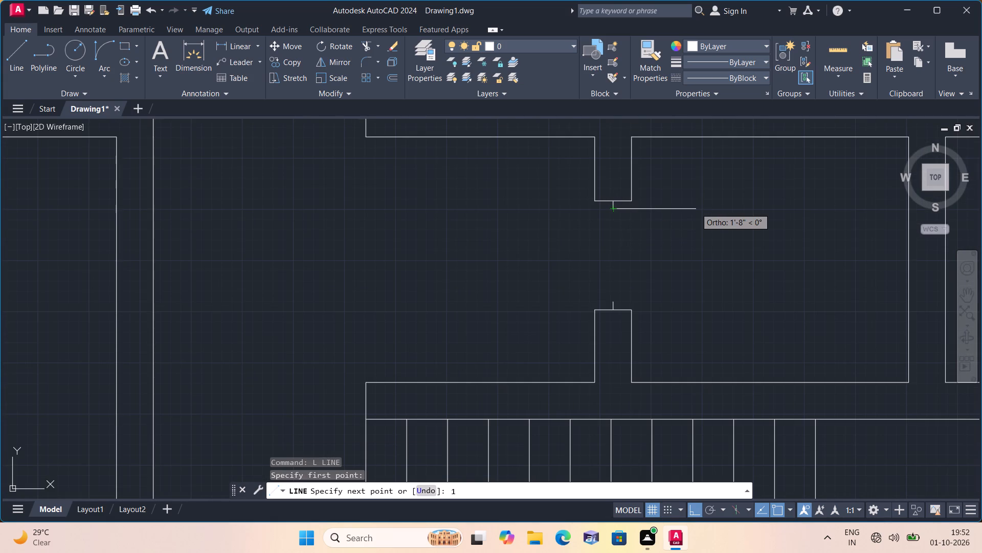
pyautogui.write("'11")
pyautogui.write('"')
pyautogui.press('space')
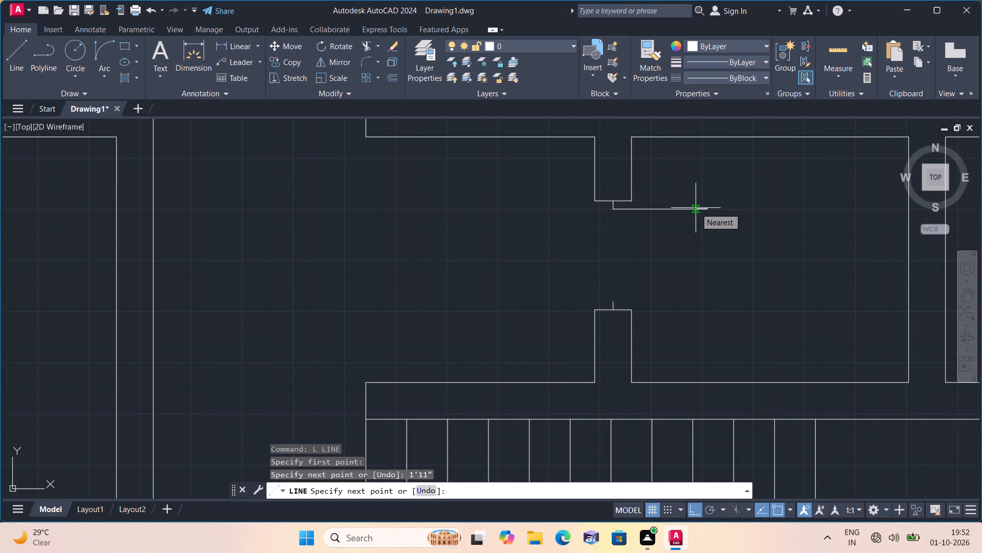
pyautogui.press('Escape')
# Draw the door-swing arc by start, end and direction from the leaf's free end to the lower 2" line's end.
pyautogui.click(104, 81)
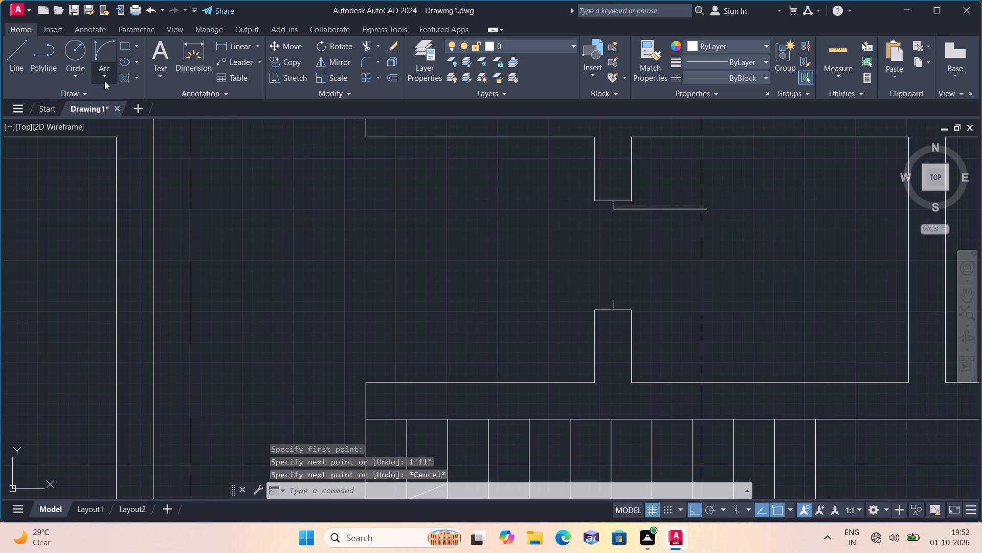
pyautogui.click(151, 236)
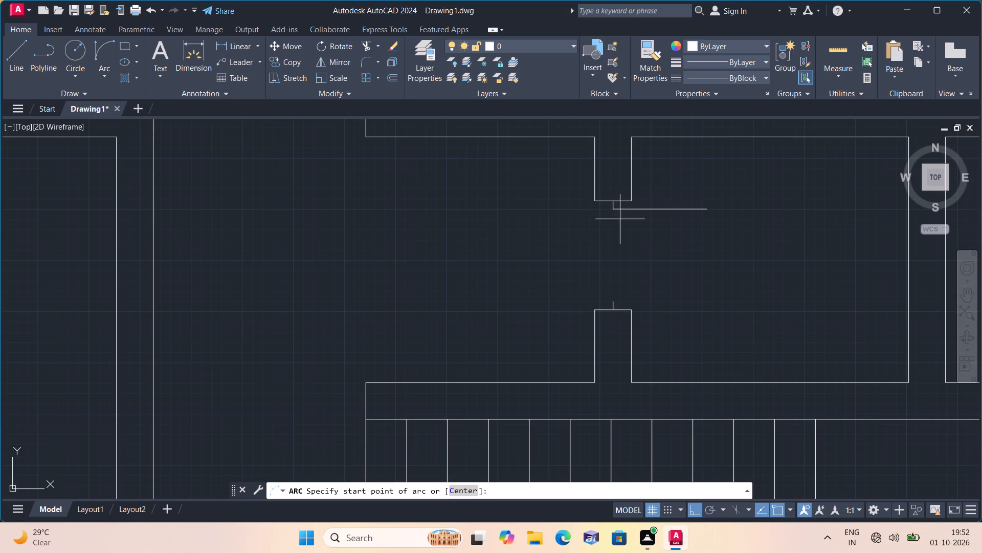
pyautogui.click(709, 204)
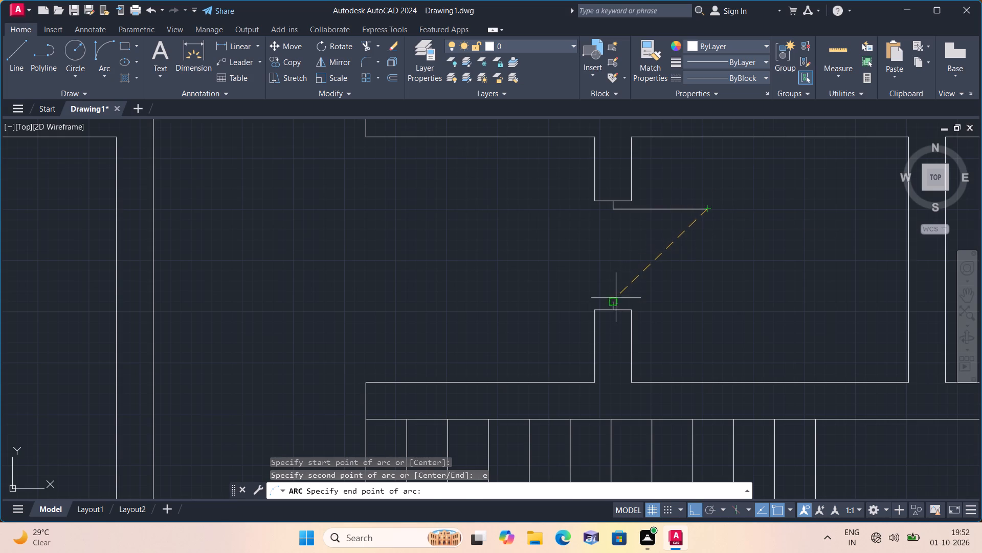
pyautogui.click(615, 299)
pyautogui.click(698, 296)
# Examine the whole floor plan and how the door above the staircase fits in with the other doors and openings.
pyautogui.scroll(-2, 699, 298)
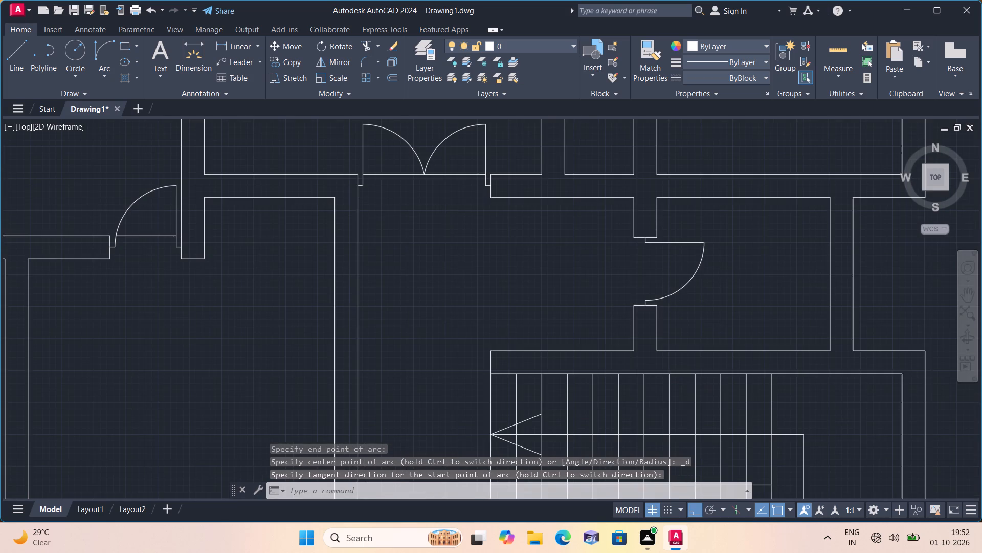
pyautogui.scroll(-2, 699, 298)
pyautogui.scroll(1, 699, 298)
pyautogui.scroll(-1, 699, 298)
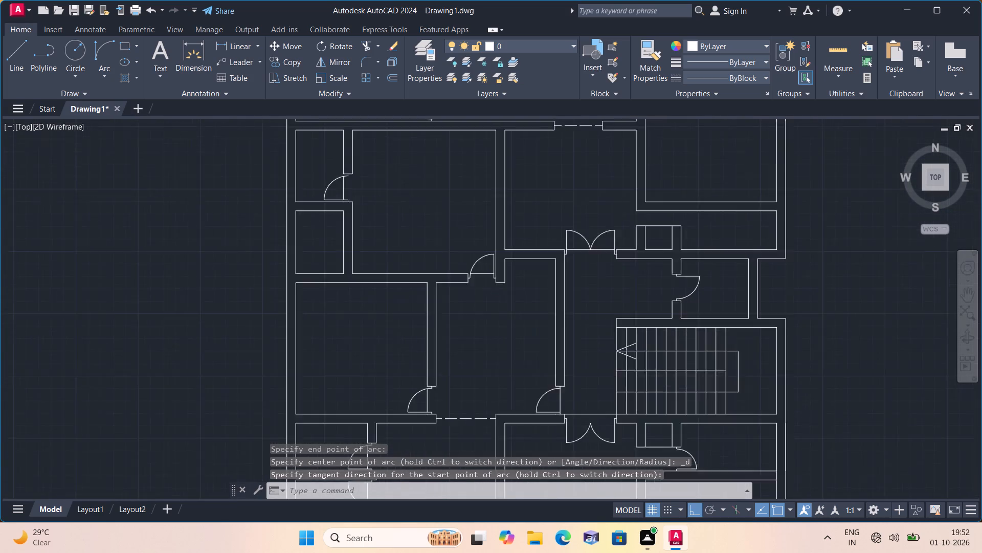
pyautogui.scroll(2, 699, 298)
pyautogui.scroll(-1, 699, 298)
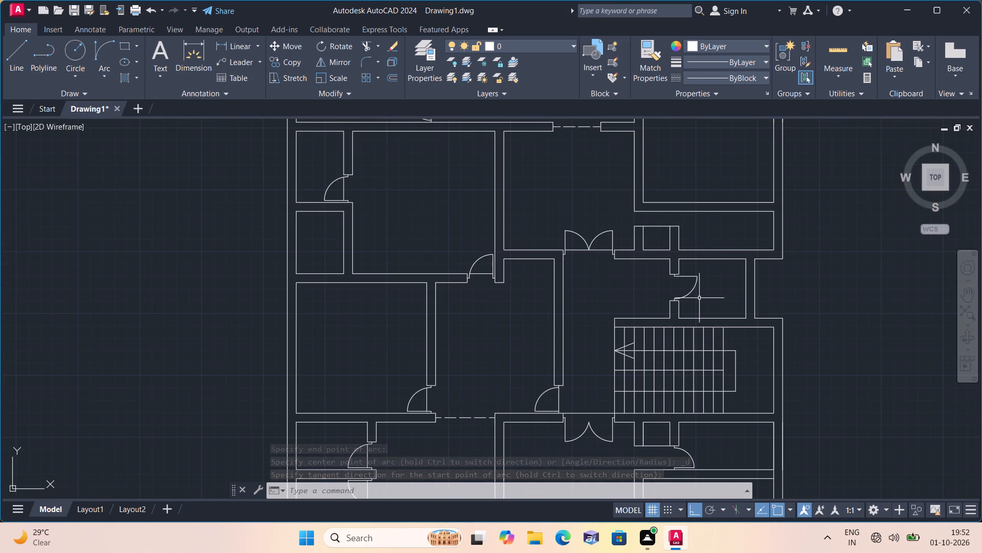
pyautogui.scroll(-1, 699, 298)
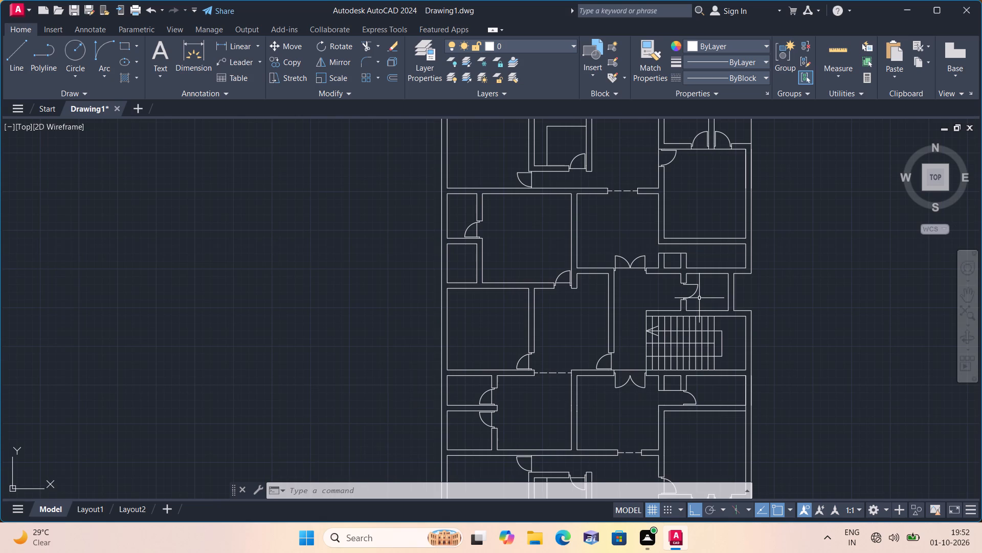
pyautogui.scroll(-1, 699, 298)
pyautogui.scroll(2, 616, 230)
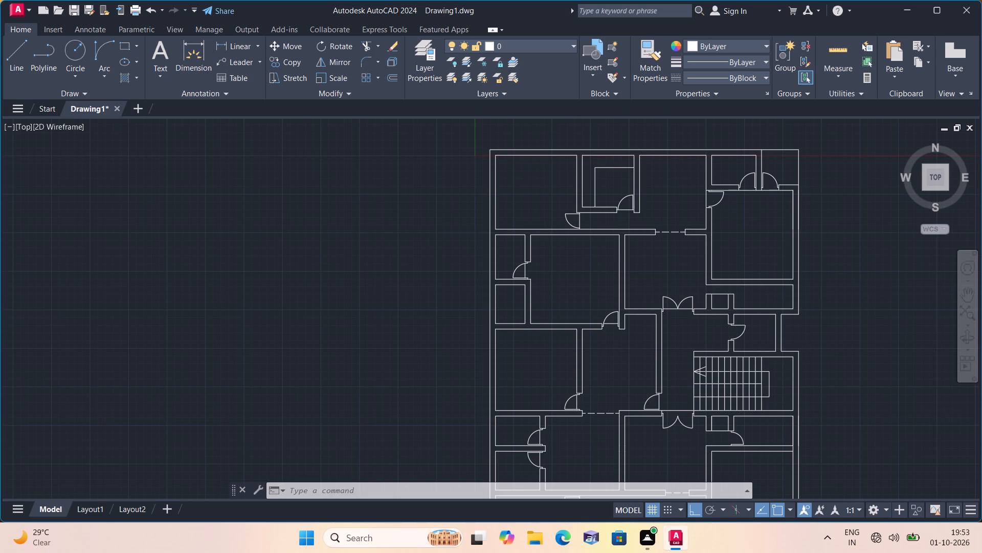
pyautogui.scroll(-1, 618, 230)
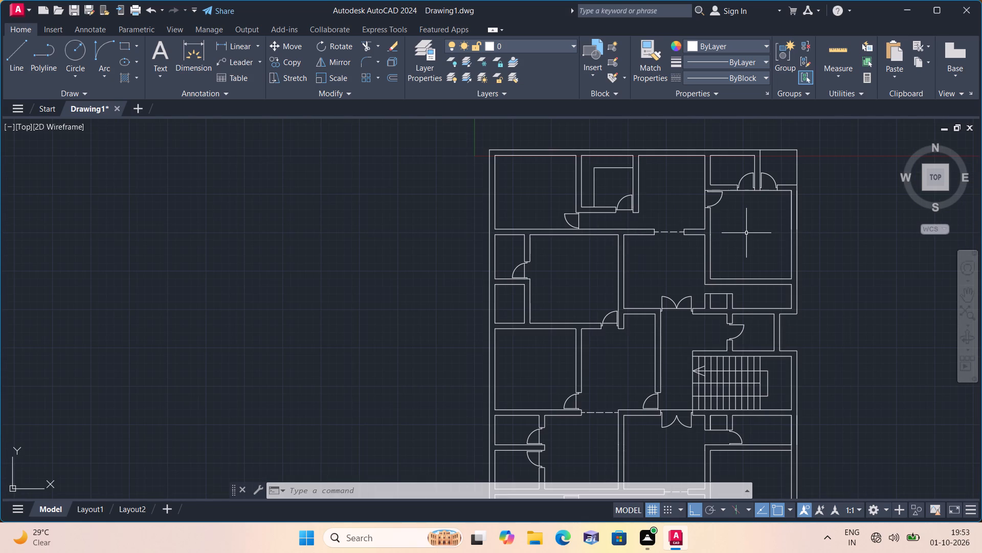
pyautogui.scroll(-1, 747, 240)
pyautogui.moveTo(792, 285); pyautogui.dragTo(774, 240, button='middle')
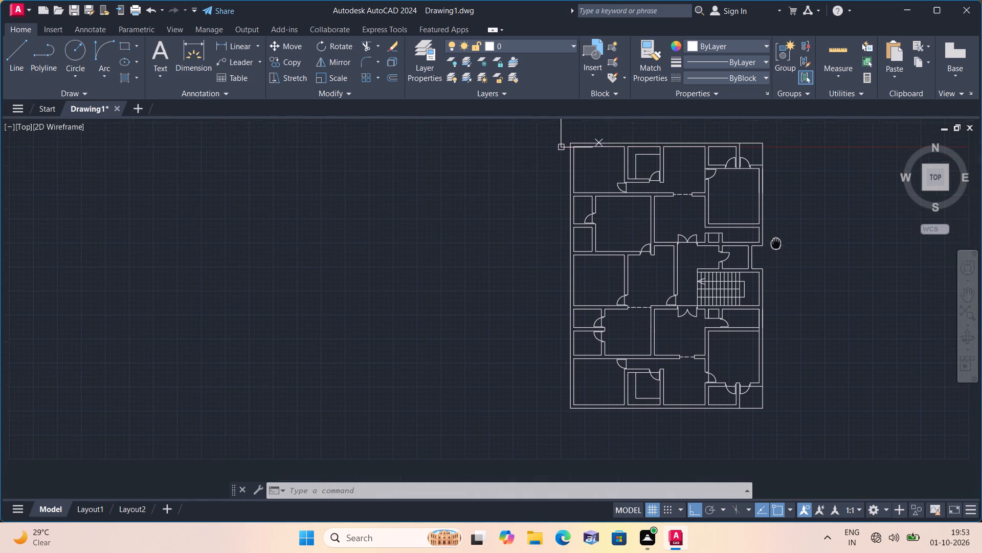
pyautogui.moveTo(774, 240); pyautogui.dragTo(774, 239, button='middle')
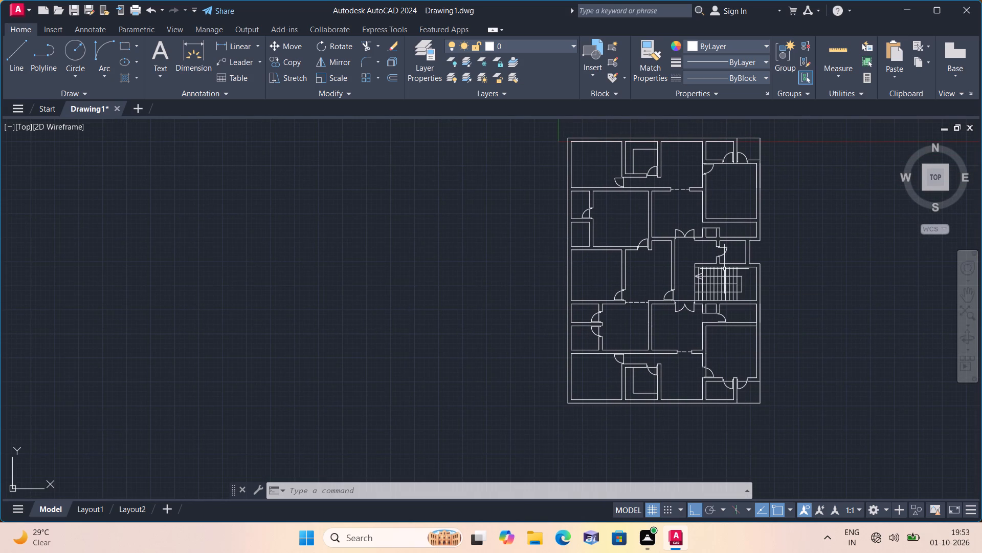
# Erase the door above the staircase: its leaf line, swing arc and both 2" lines on the wall stubs.
pyautogui.scroll(4, 729, 249)
pyautogui.moveTo(727, 256); pyautogui.dragTo(724, 255, button='middle')
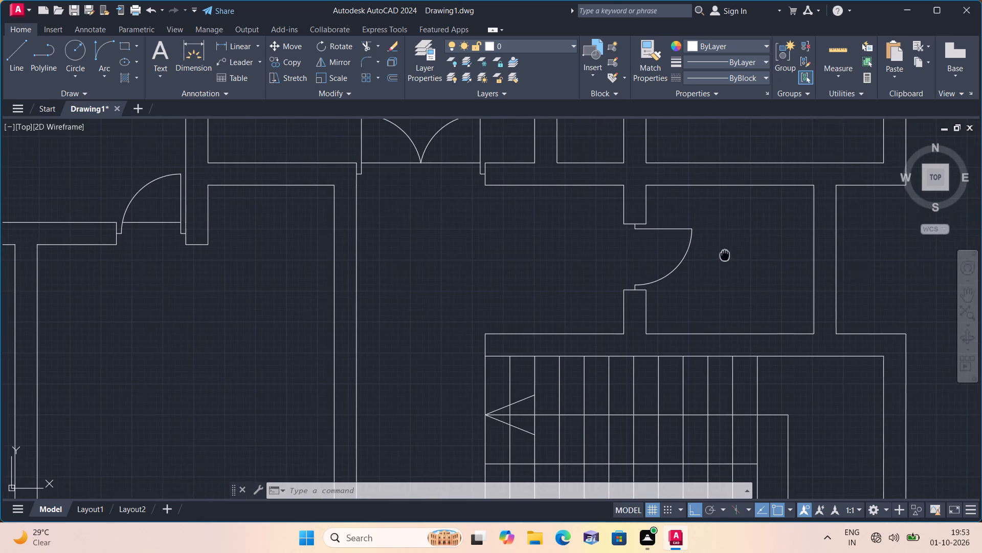
pyautogui.moveTo(724, 255); pyautogui.dragTo(719, 302, button='middle')
pyautogui.scroll(1, 659, 341)
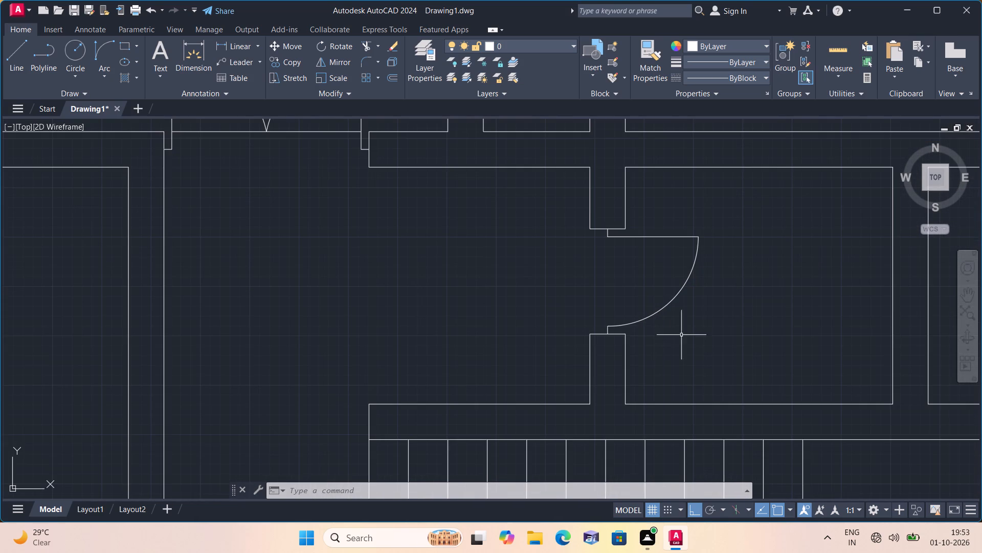
pyautogui.click(687, 333)
pyautogui.click(650, 224)
pyautogui.scroll(2, 620, 250)
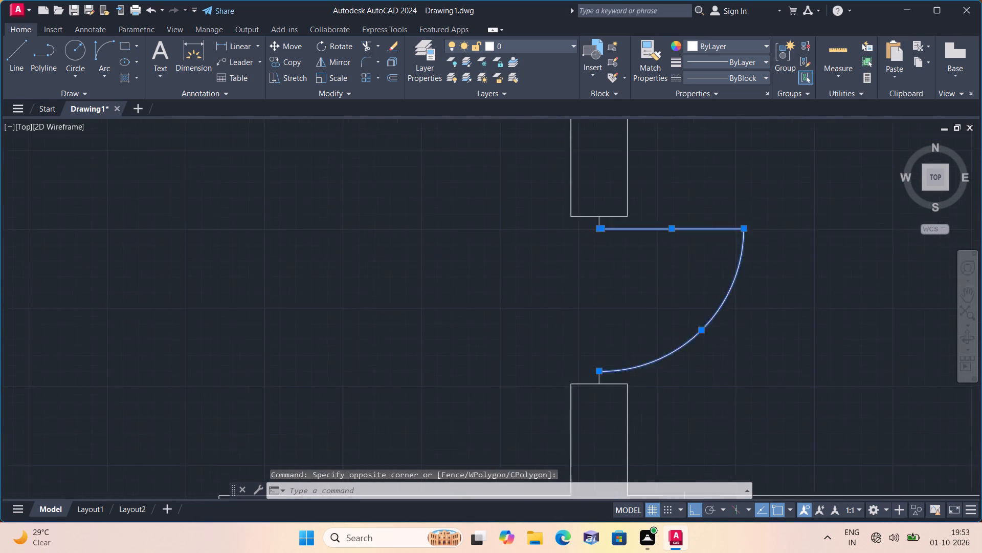
pyautogui.click(586, 453)
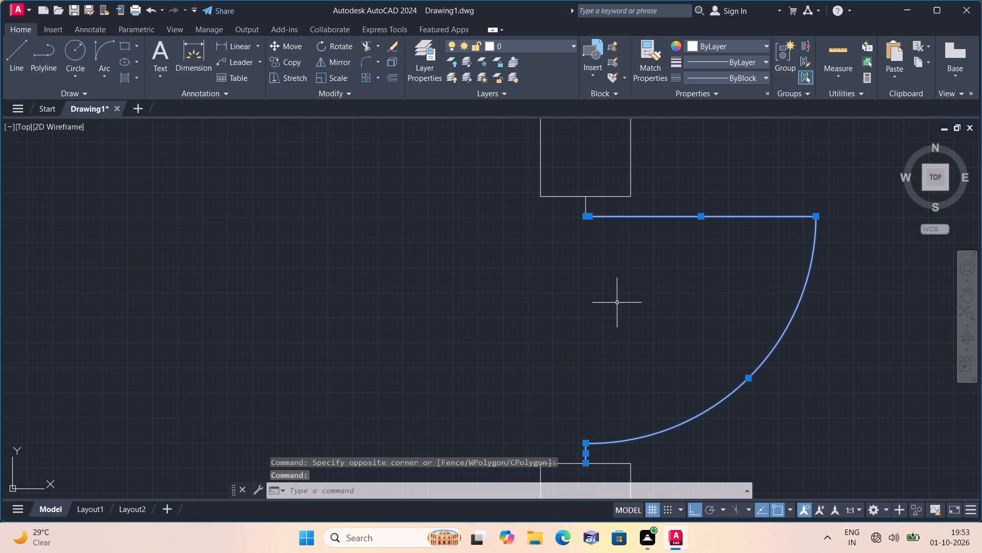
pyautogui.click(587, 205)
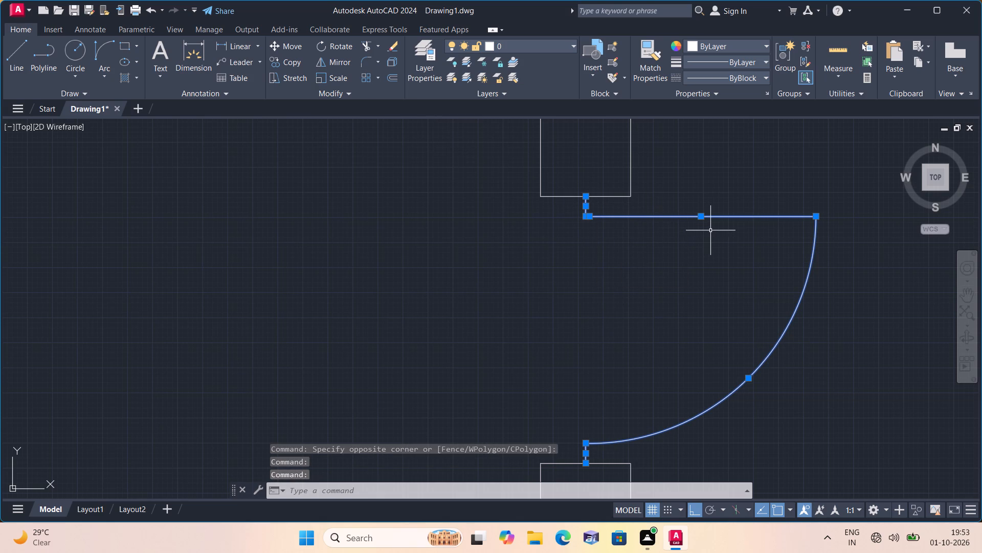
pyautogui.press('Delete')
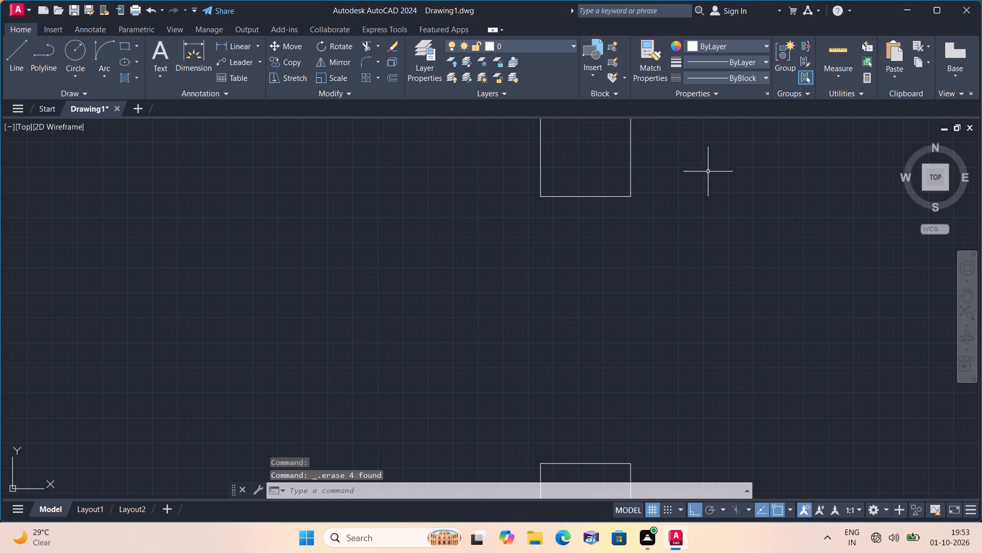
# Draw a vertical line in the dashed ACAD linetype across the opening above the staircase, joining the wall stubs' end midpoints.
pyautogui.click(704, 78)
pyautogui.click(701, 115)
pyautogui.press('l')
pyautogui.press('space')
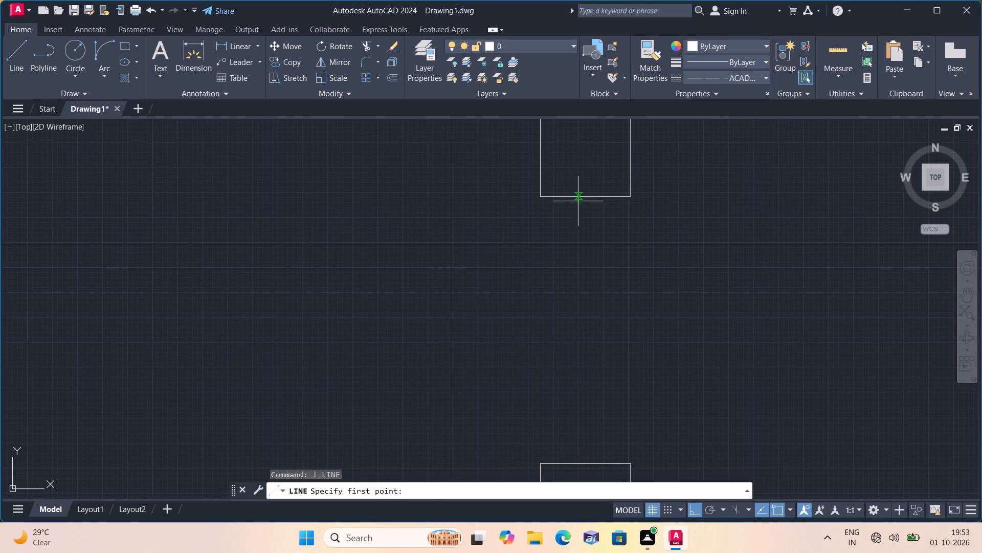
pyautogui.click(585, 198)
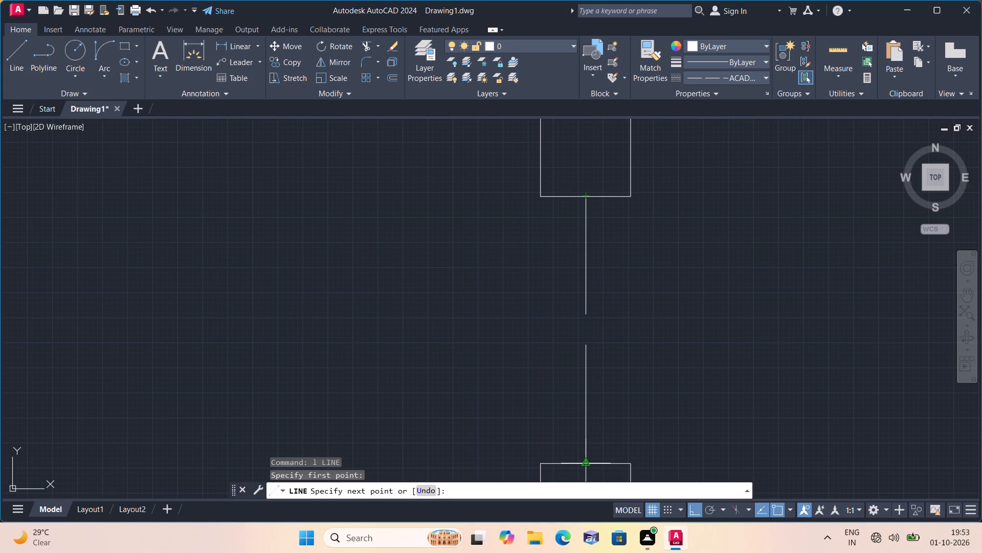
pyautogui.click(583, 463)
pyautogui.press('space')
pyautogui.scroll(-2, 590, 415)
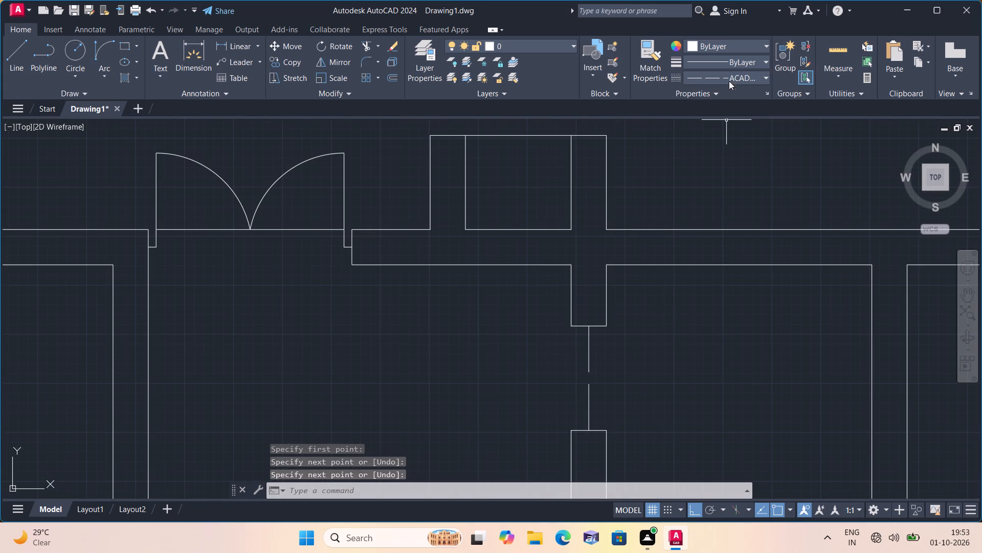
# Set the current linetype back to ByLayer.
pyautogui.click(712, 73)
pyautogui.click(706, 90)
# Draw a vertical guide line from the midpoint of the small enclosure's right wall top to the wall above, erasing the helper line across the wall.
pyautogui.scroll(-1, 652, 248)
pyautogui.moveTo(652, 248); pyautogui.dragTo(658, 366, button='middle')
pyautogui.scroll(2, 645, 312)
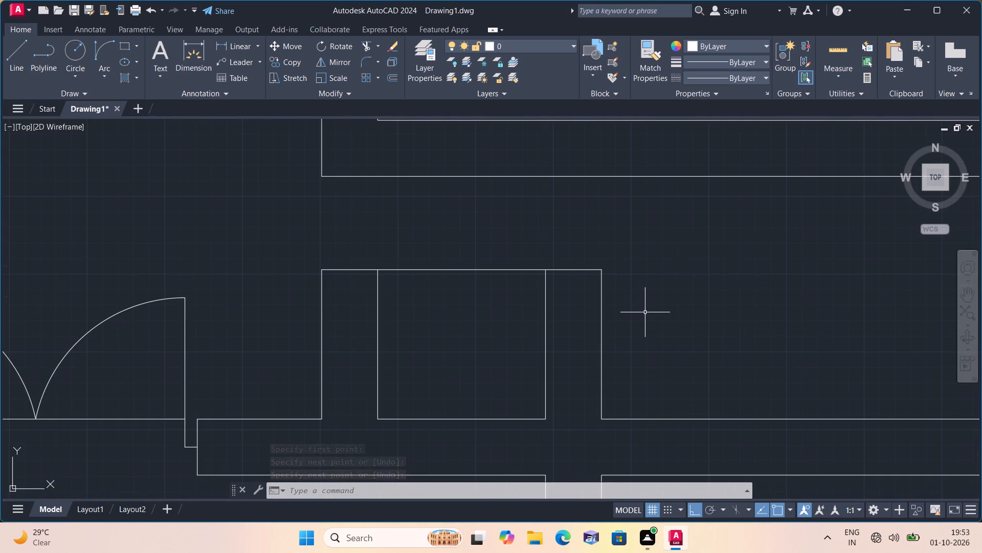
pyautogui.press('l')
pyautogui.press('space')
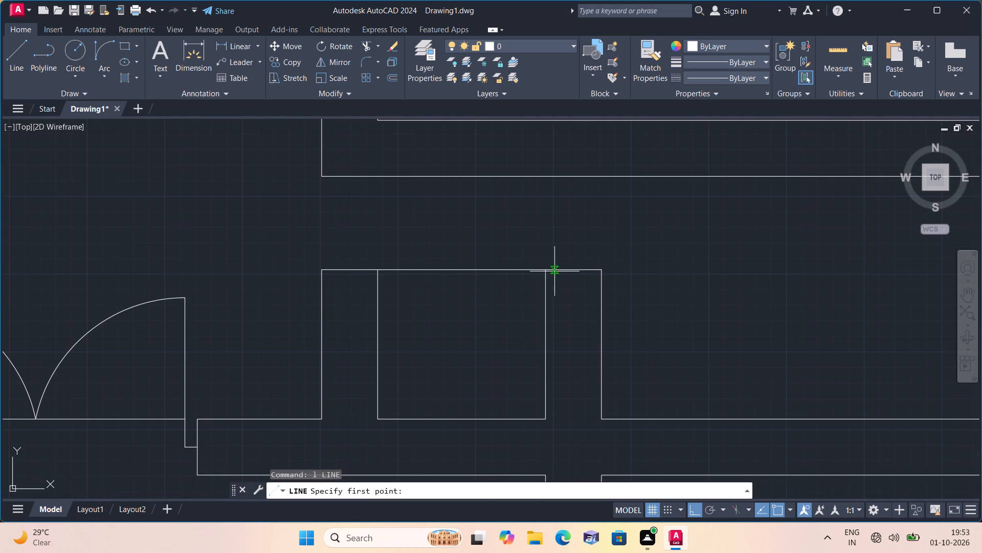
pyautogui.click(550, 271)
pyautogui.click(600, 271)
pyautogui.press('space')
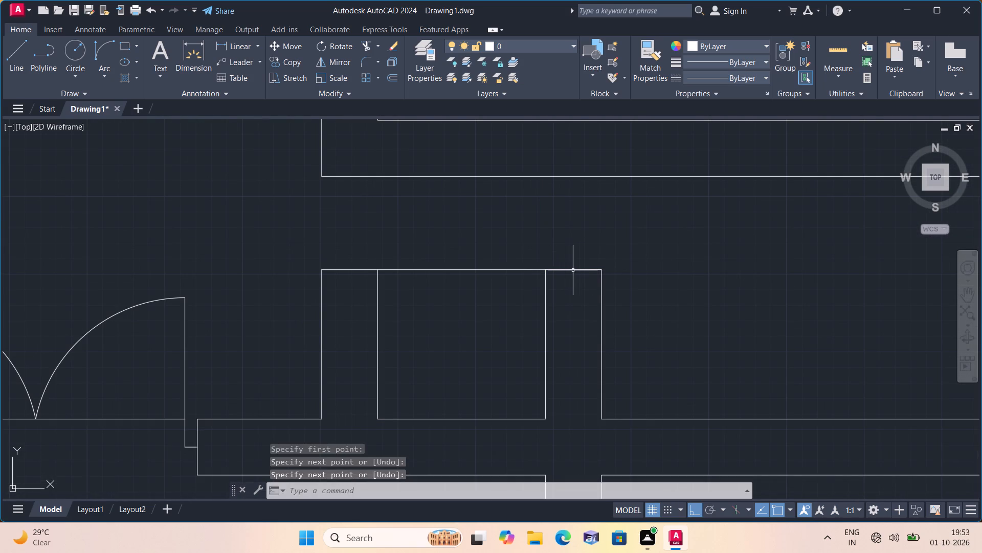
pyautogui.press('space')
pyautogui.click(575, 270)
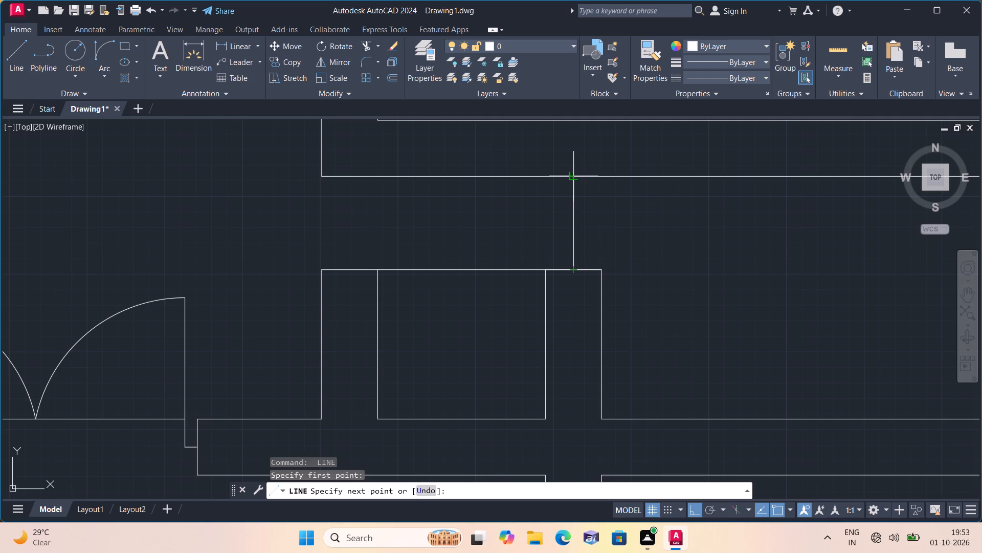
pyautogui.click(577, 179)
pyautogui.press('space')
pyautogui.click(591, 270)
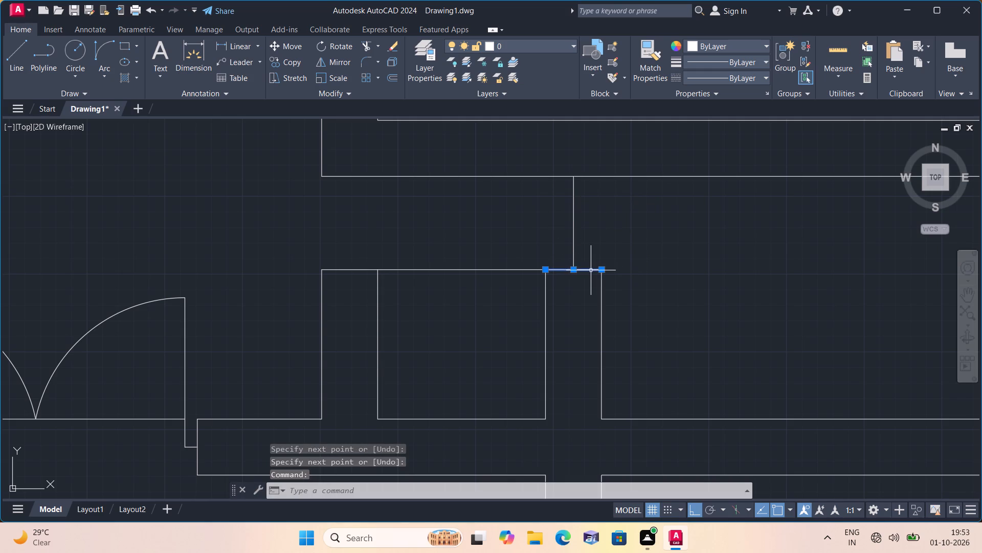
pyautogui.press('Delete')
# Draw two 2" vertical jamb lines along the guide, one down from the upper wall and one up from the enclosure's right wall.
pyautogui.moveTo(590, 270); pyautogui.dragTo(600, 295, button='middle')
pyautogui.press('l')
pyautogui.press('space')
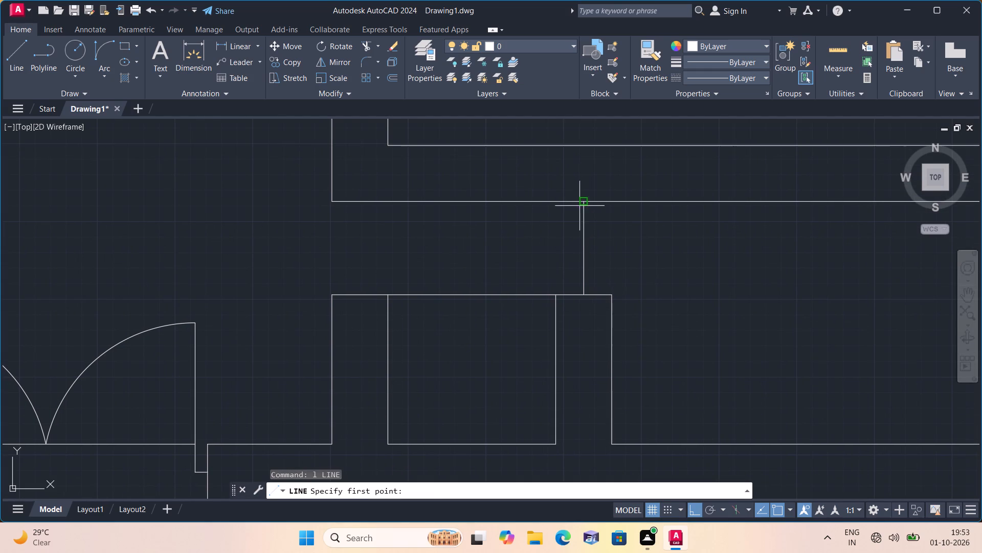
pyautogui.click(583, 202)
pyautogui.write('2"')
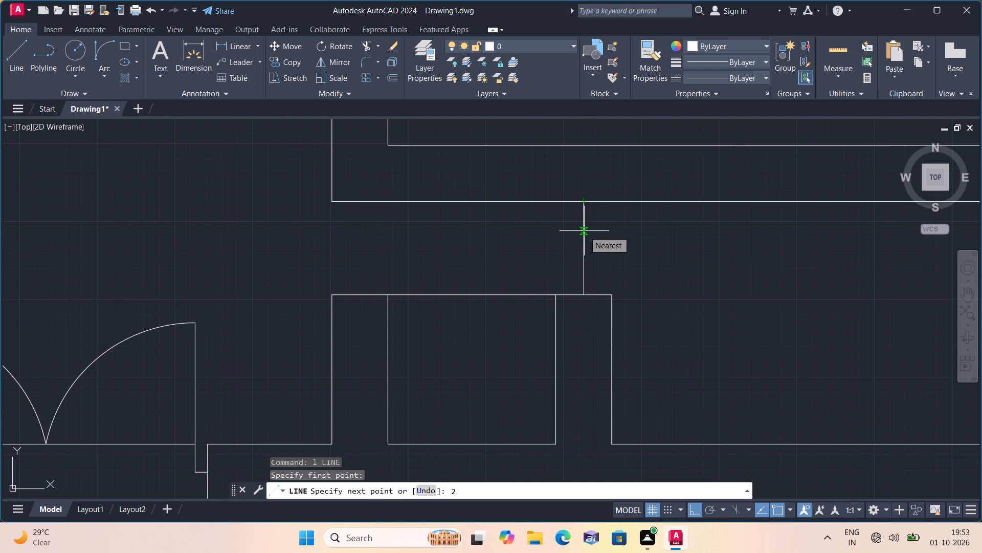
pyautogui.press('space')
pyautogui.press('Escape')
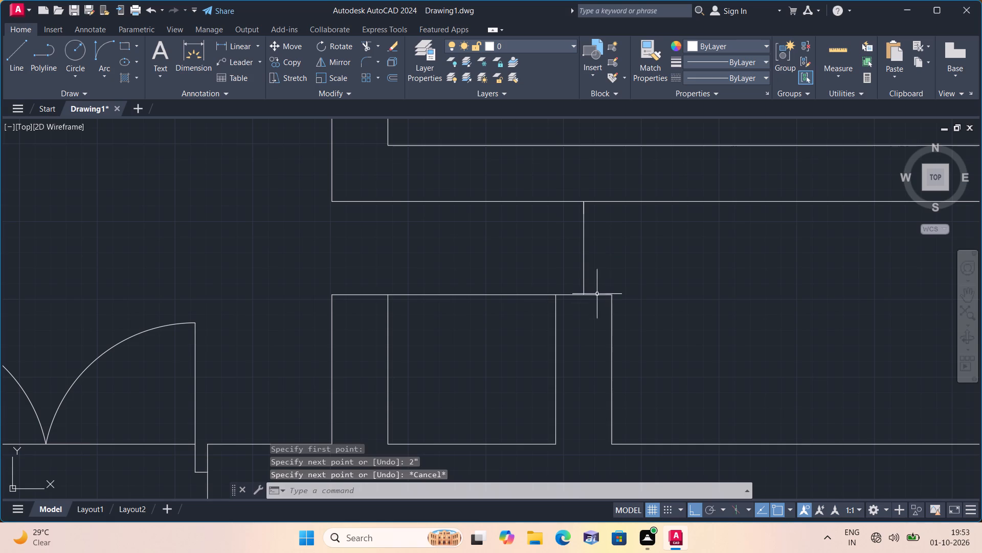
pyautogui.press('space')
pyautogui.click(581, 293)
pyautogui.write('2"')
pyautogui.press('space')
pyautogui.press('Escape')
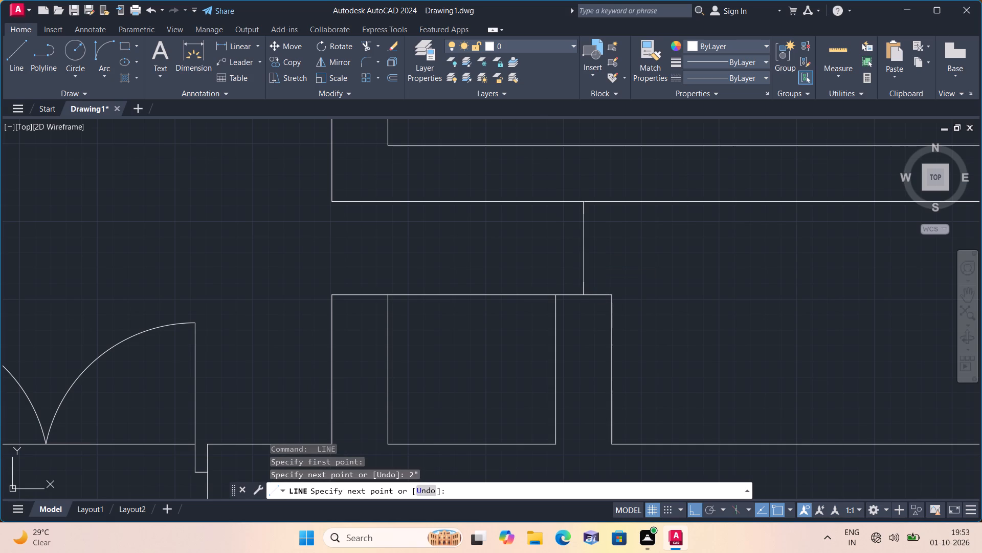
# Erase the full-height vertical guide line between the upper wall and the enclosure, keeping the two short jamb lines.
pyautogui.click(586, 247)
pyautogui.click(583, 245)
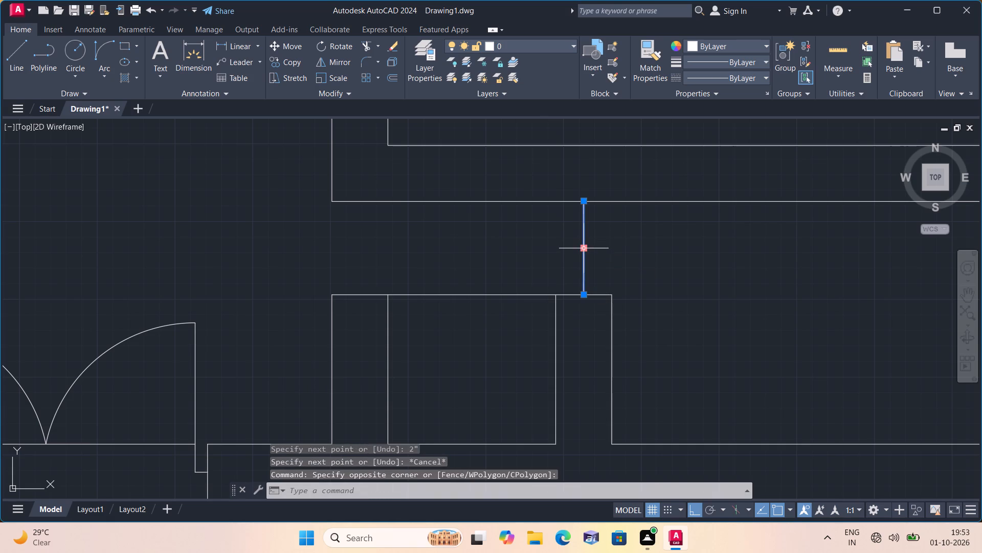
pyautogui.press('Delete')
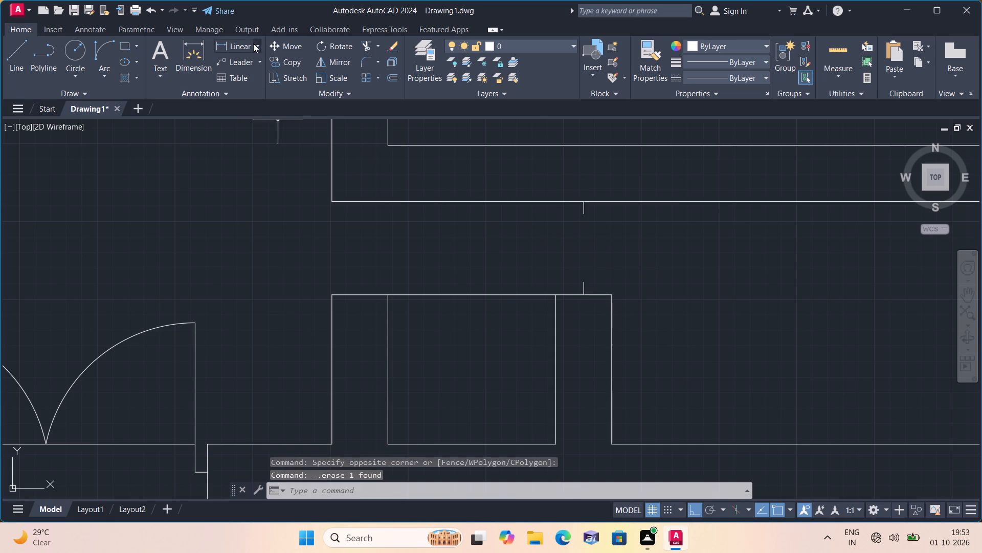
# Measure the clear gap between the two jamb lines with a linear dimension, without placing the dimension.
pyautogui.click(247, 45)
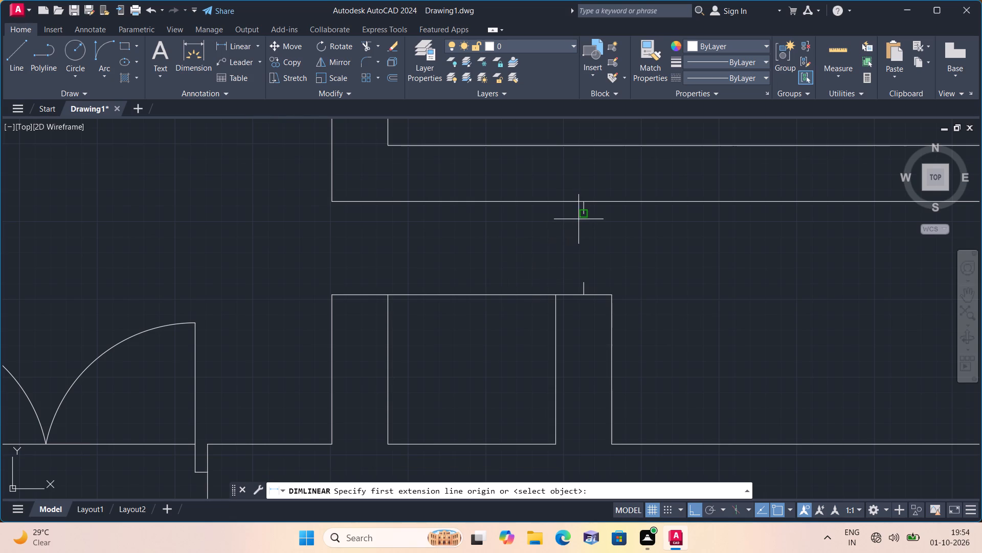
pyautogui.click(584, 213)
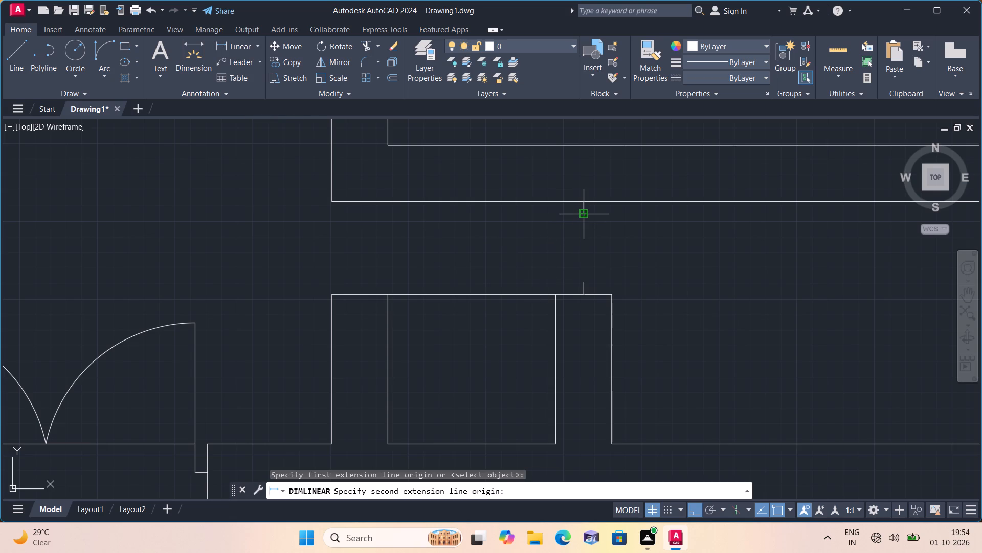
pyautogui.scroll(1, 593, 294)
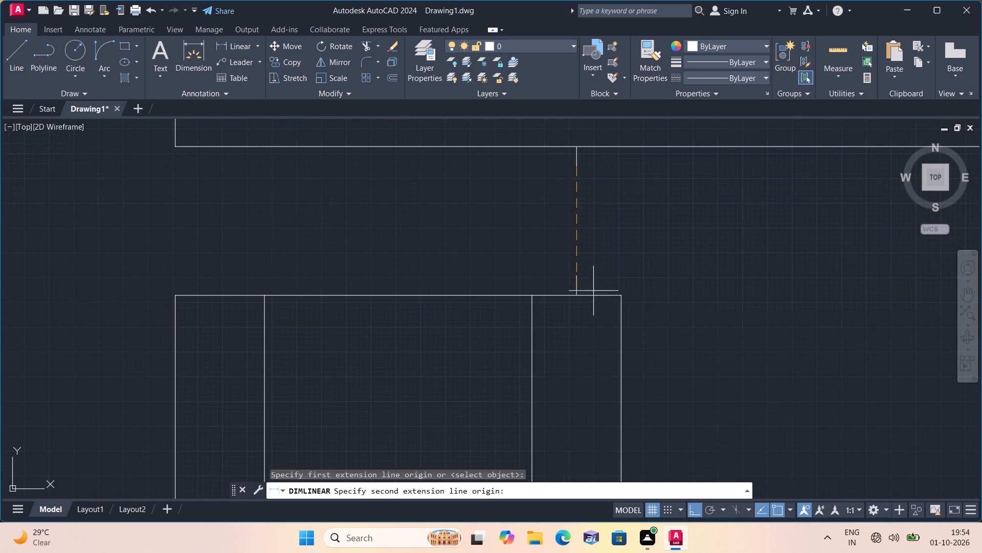
pyautogui.click(577, 274)
pyautogui.scroll(4, 572, 218)
pyautogui.scroll(-5, 572, 218)
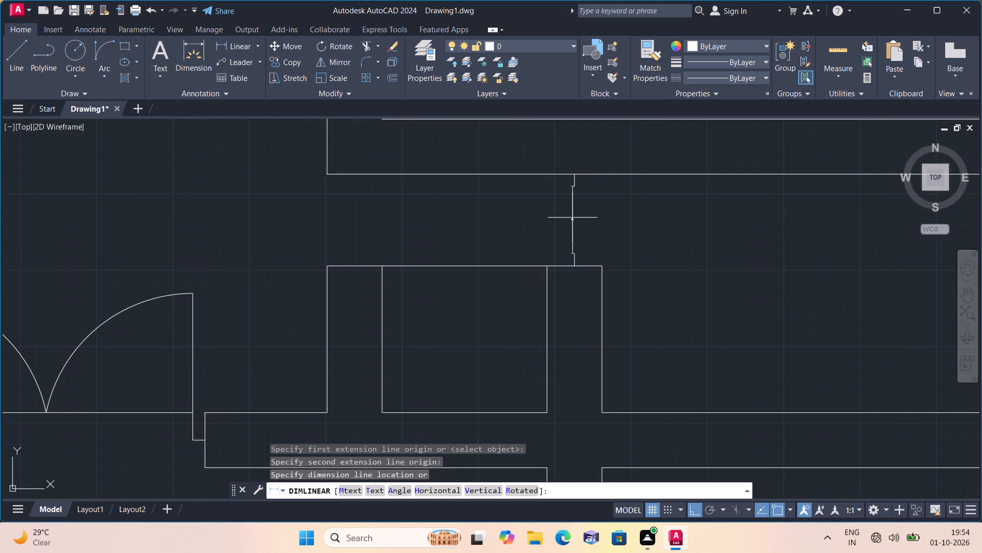
pyautogui.press('Escape')
# Draw an 11" horizontal door leaf line to the right from the lower end of the upper jamb line.
pyautogui.write('l')
pyautogui.press('space')
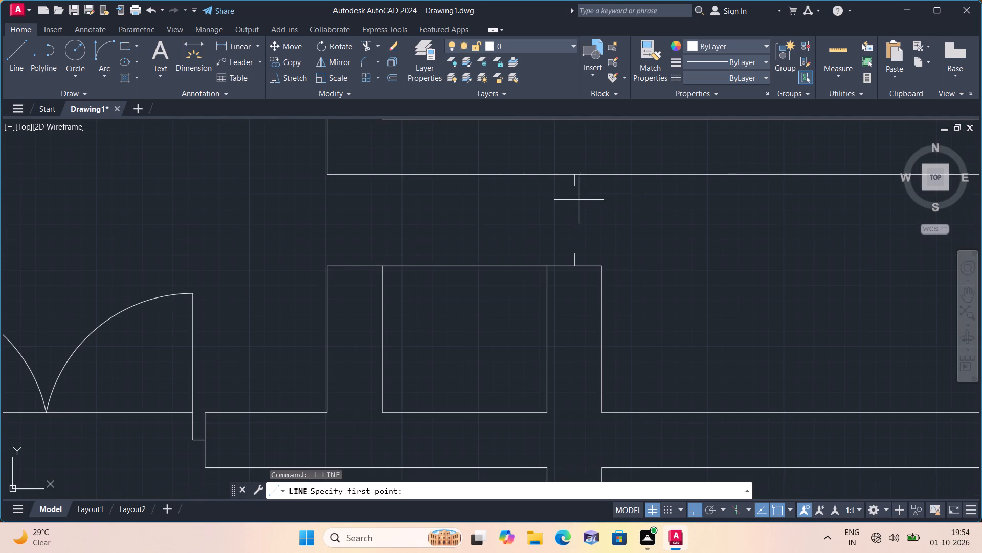
pyautogui.click(576, 189)
pyautogui.write('11"')
pyautogui.press('space')
pyautogui.press('Escape')
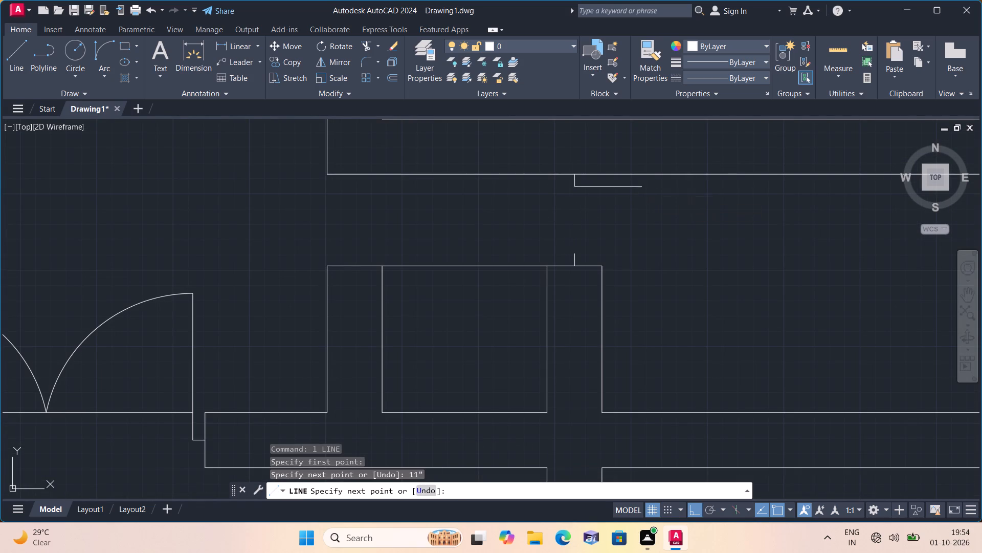
# Draw the door swing with a Start, End, Direction arc from the leaf's free end to the top of the lower jamb line.
pyautogui.click(102, 74)
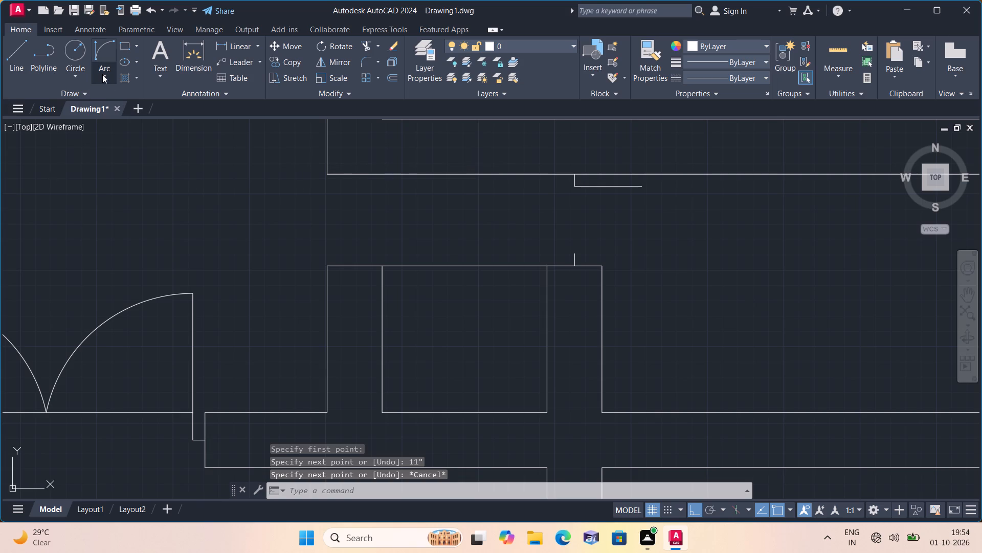
pyautogui.click(146, 235)
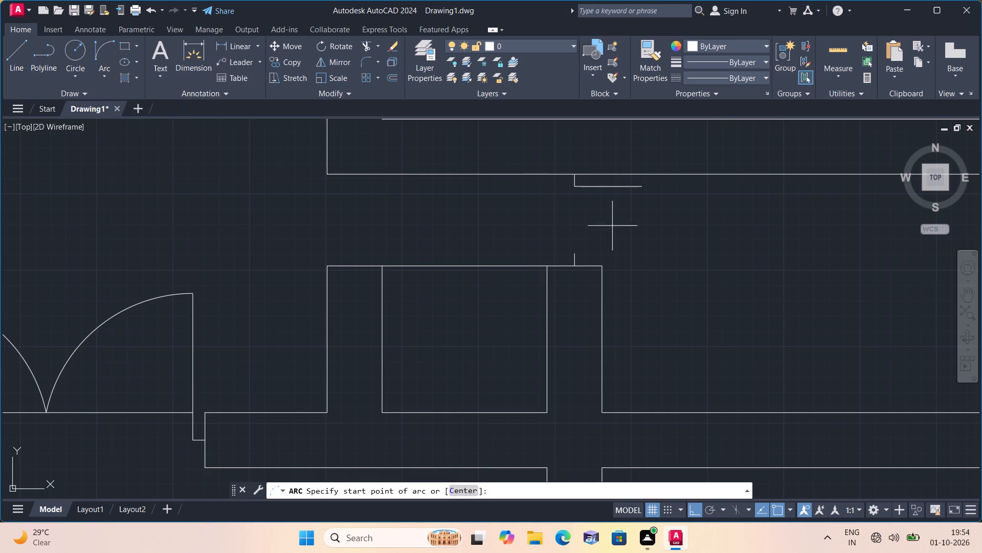
pyautogui.click(646, 188)
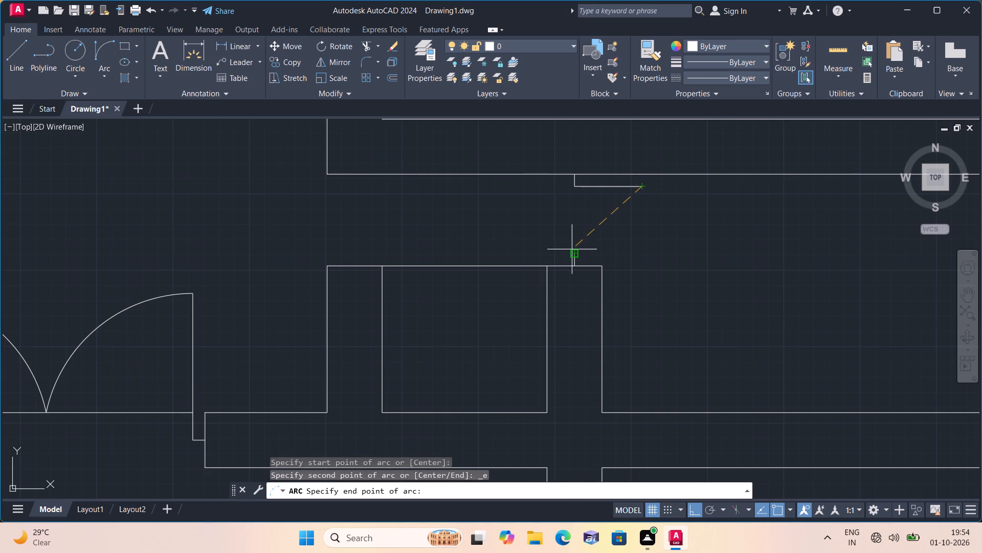
pyautogui.click(575, 252)
pyautogui.click(680, 252)
# Examine the whole floor plan, checking the new small door against the other doors, dashed openings and staircase.
pyautogui.scroll(-3, 680, 252)
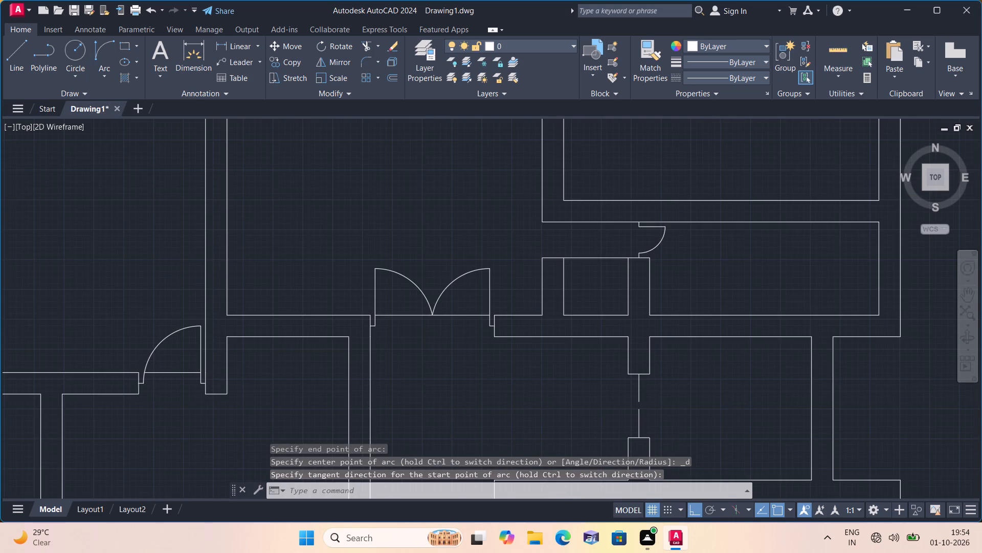
pyautogui.scroll(-2, 680, 252)
pyautogui.scroll(1, 680, 252)
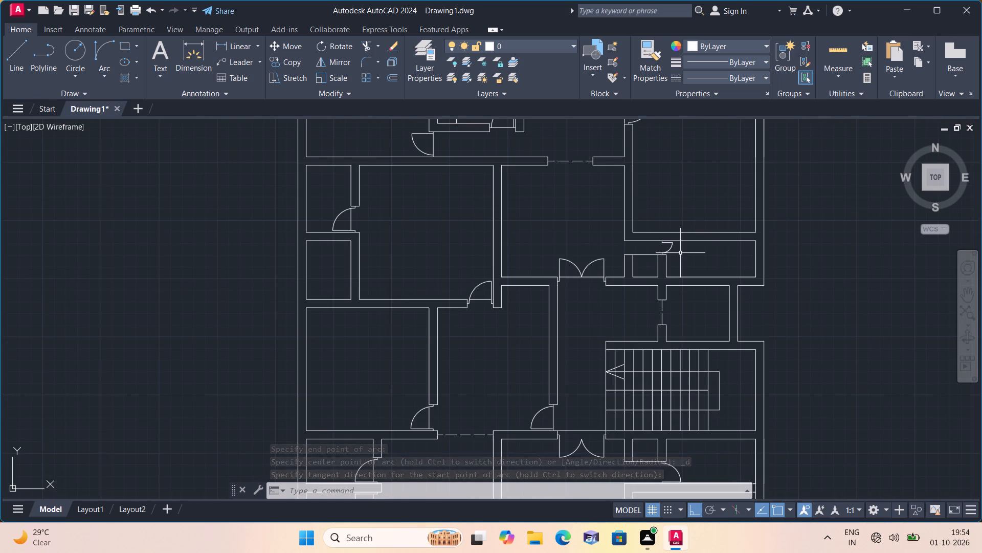
pyautogui.scroll(1, 672, 283)
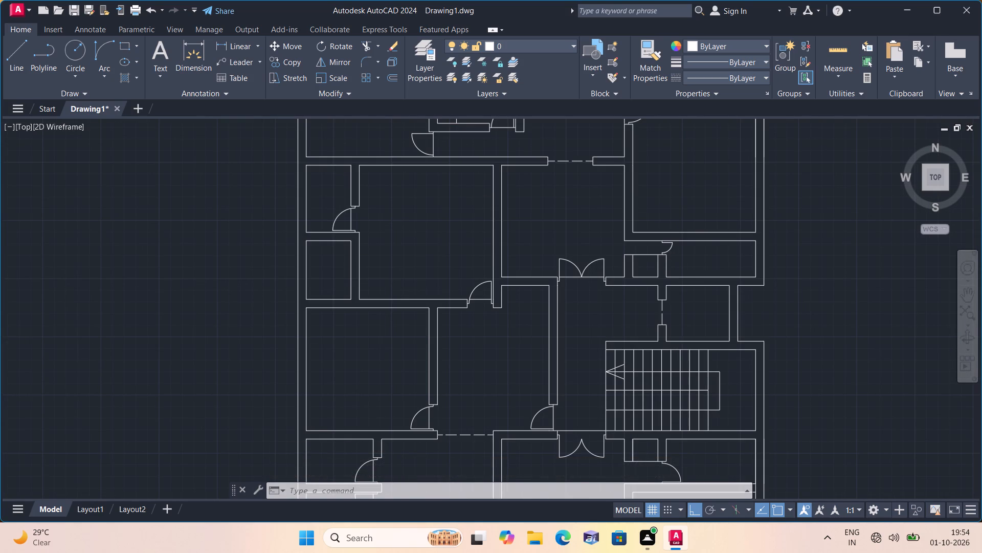
pyautogui.scroll(-1, 681, 302)
pyautogui.moveTo(716, 380); pyautogui.dragTo(716, 326, button='middle')
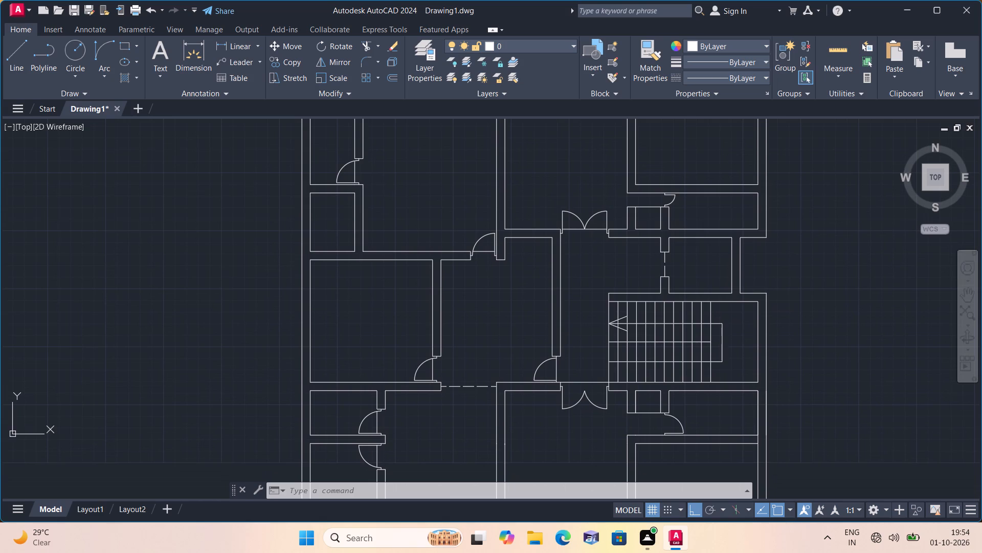
pyautogui.scroll(-1, 716, 326)
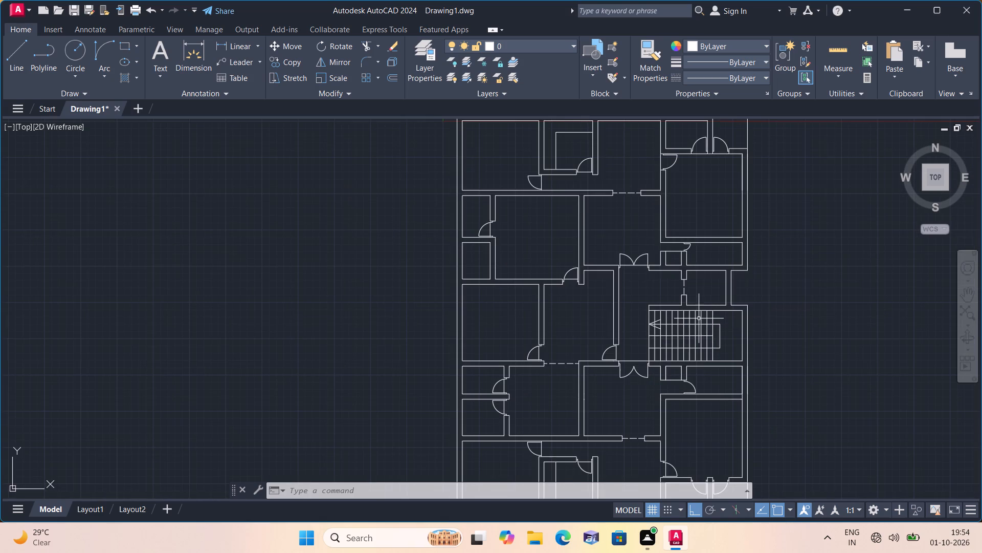
pyautogui.scroll(1, 691, 315)
pyautogui.scroll(-1, 642, 302)
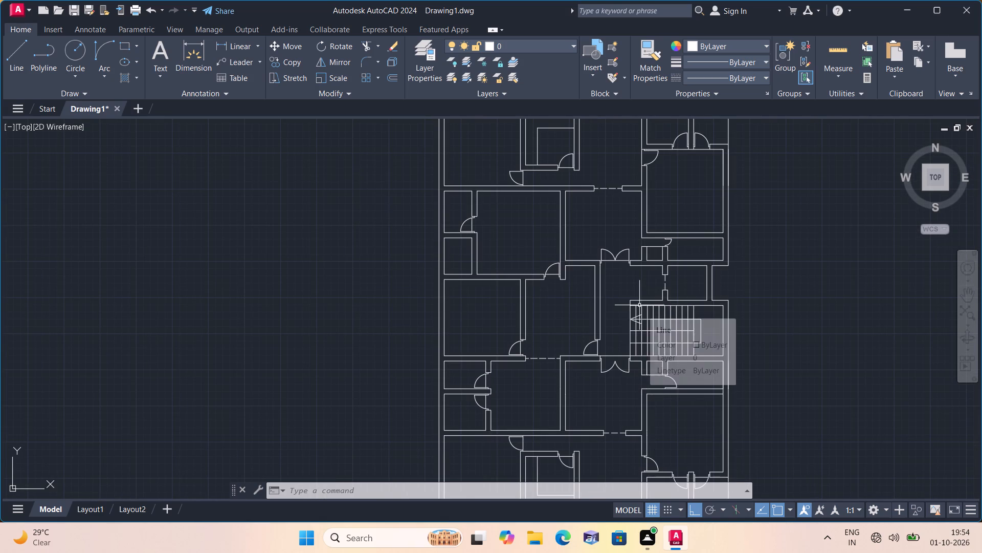
pyautogui.scroll(2, 669, 403)
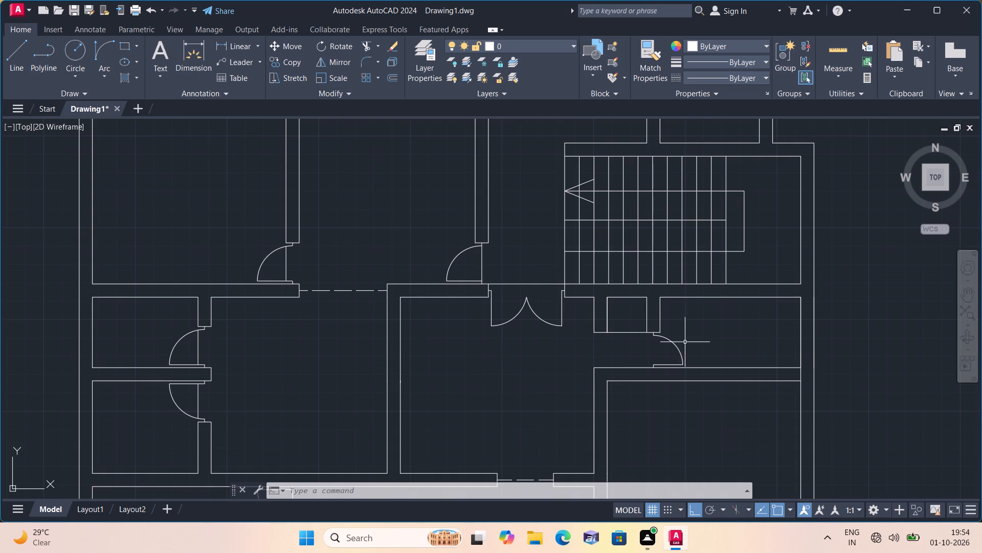
pyautogui.moveTo(683, 335); pyautogui.dragTo(692, 414, button='middle')
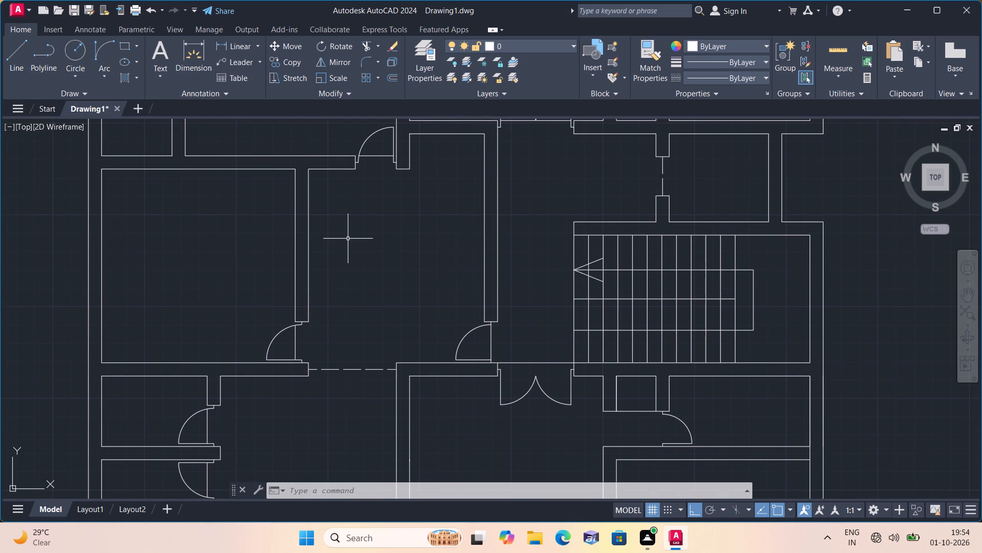
pyautogui.moveTo(199, 236); pyautogui.dragTo(216, 420, button='middle')
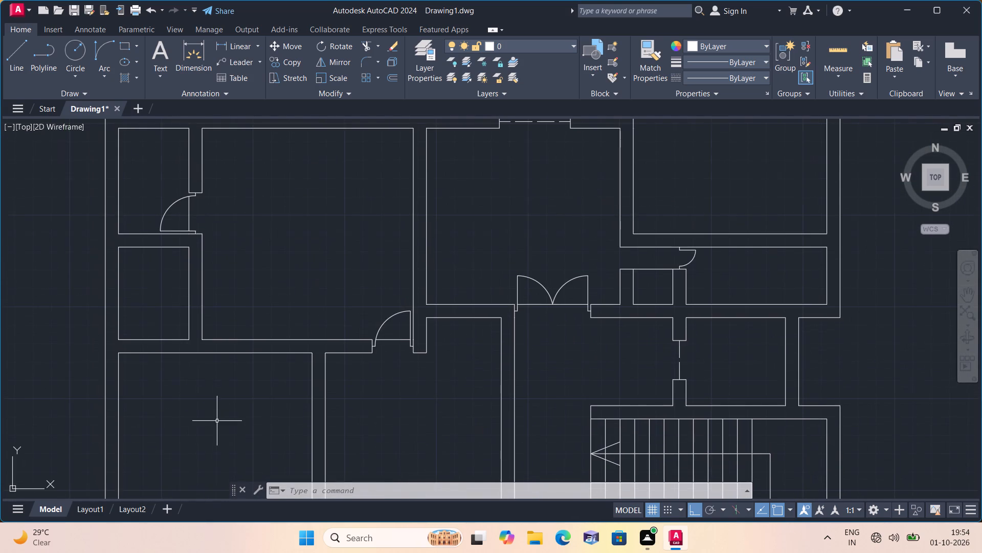
pyautogui.scroll(-1, 190, 305)
pyautogui.moveTo(201, 293); pyautogui.dragTo(214, 319, button='middle')
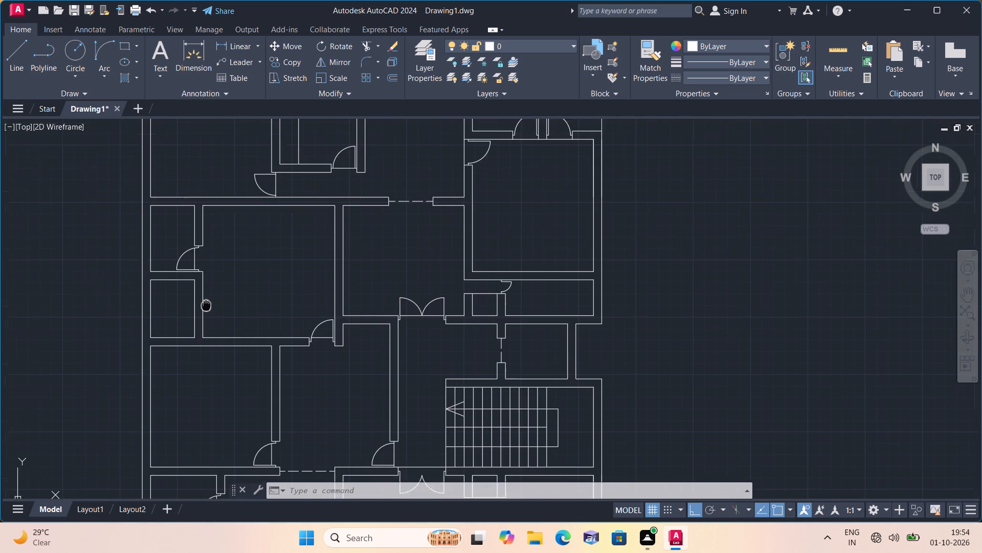
pyautogui.moveTo(214, 319); pyautogui.dragTo(229, 355, button='middle')
pyautogui.scroll(-1, 318, 316)
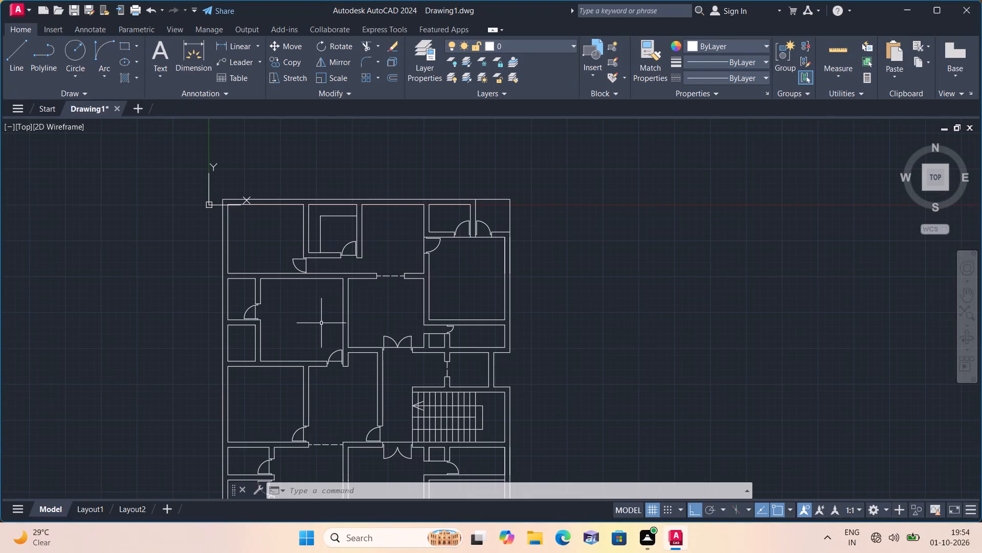
pyautogui.scroll(2, 416, 244)
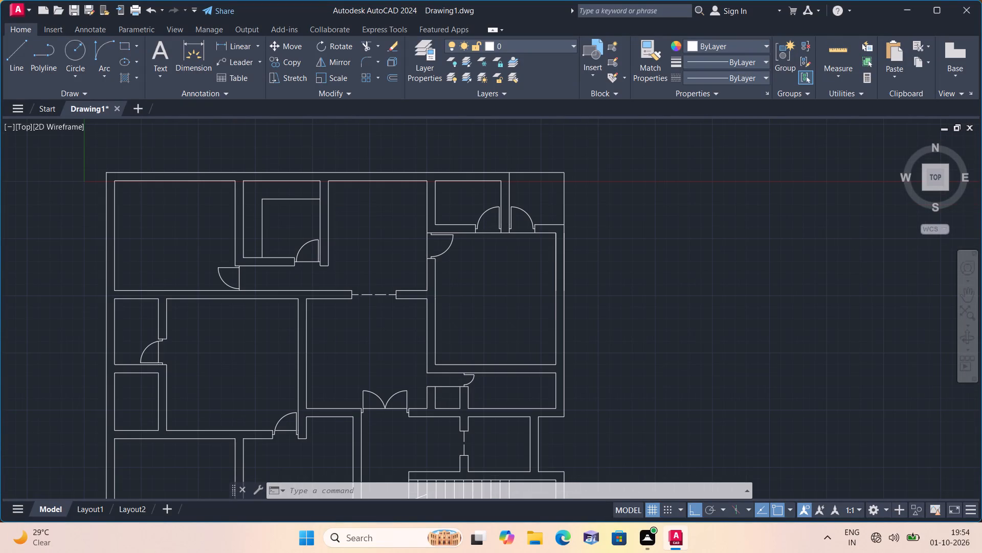
pyautogui.scroll(-1, 416, 244)
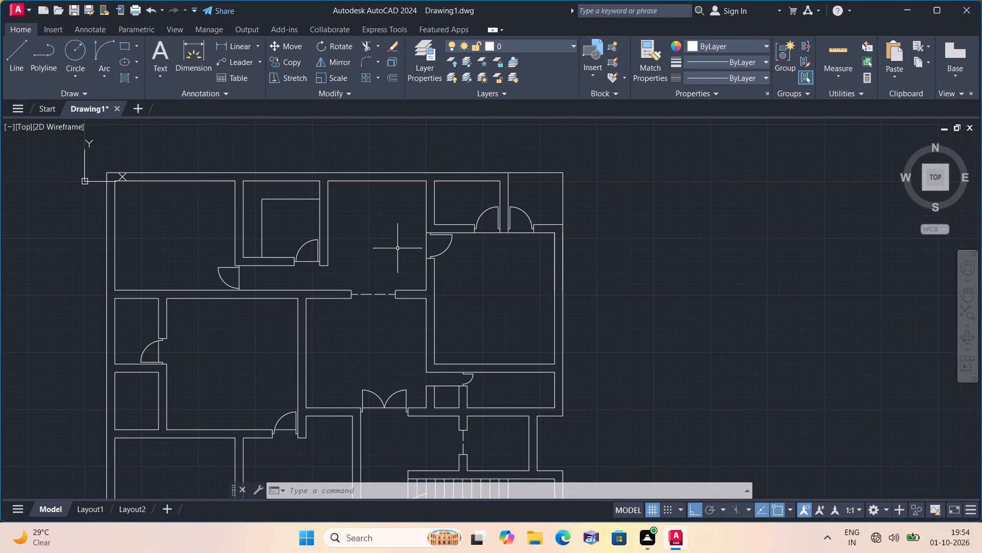
pyautogui.moveTo(252, 344); pyautogui.dragTo(244, 255, button='middle')
pyautogui.scroll(-1, 239, 316)
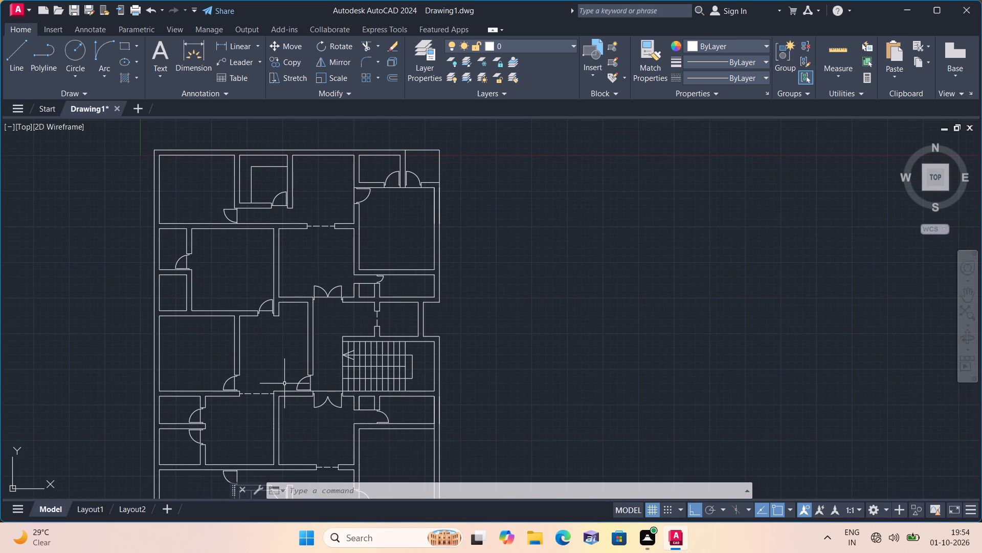
pyautogui.moveTo(281, 378); pyautogui.dragTo(291, 331, button='middle')
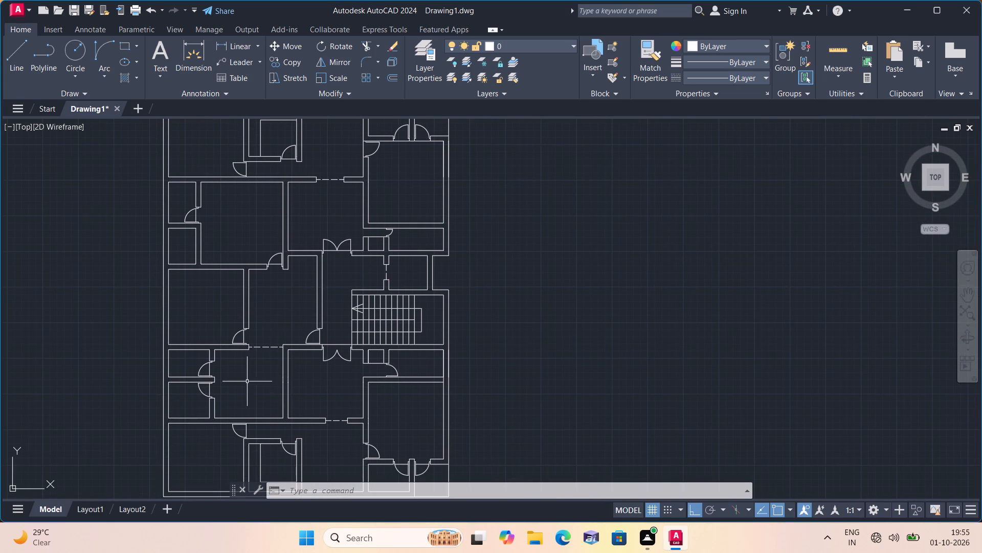
# Examine the whole floor plan, checking the doors, dashed passage openings and outer walls from the bottom rooms up to the top ones.
pyautogui.scroll(1, 271, 429)
pyautogui.scroll(-1, 271, 429)
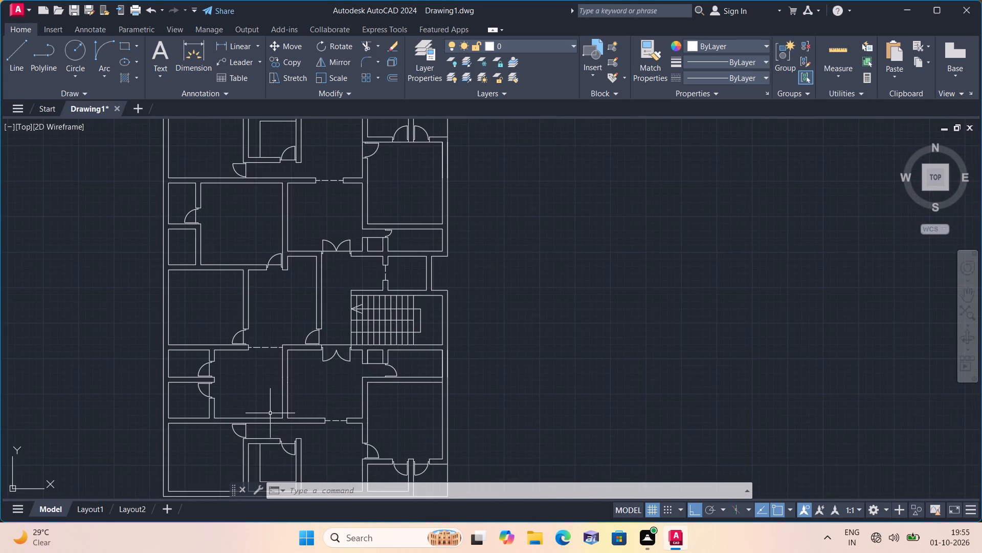
pyautogui.moveTo(270, 413); pyautogui.dragTo(256, 348, button='middle')
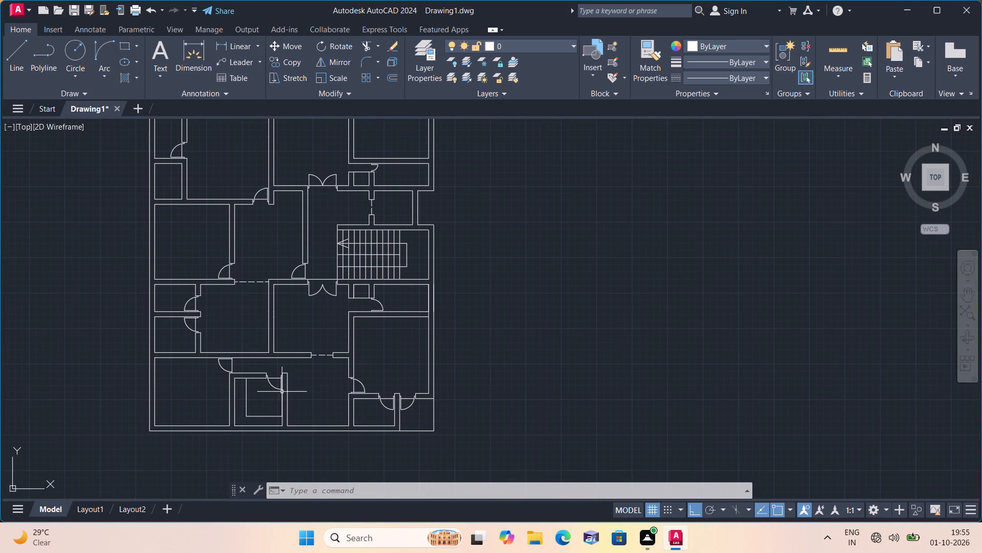
pyautogui.scroll(1, 286, 386)
pyautogui.moveTo(286, 386); pyautogui.dragTo(285, 398, button='middle')
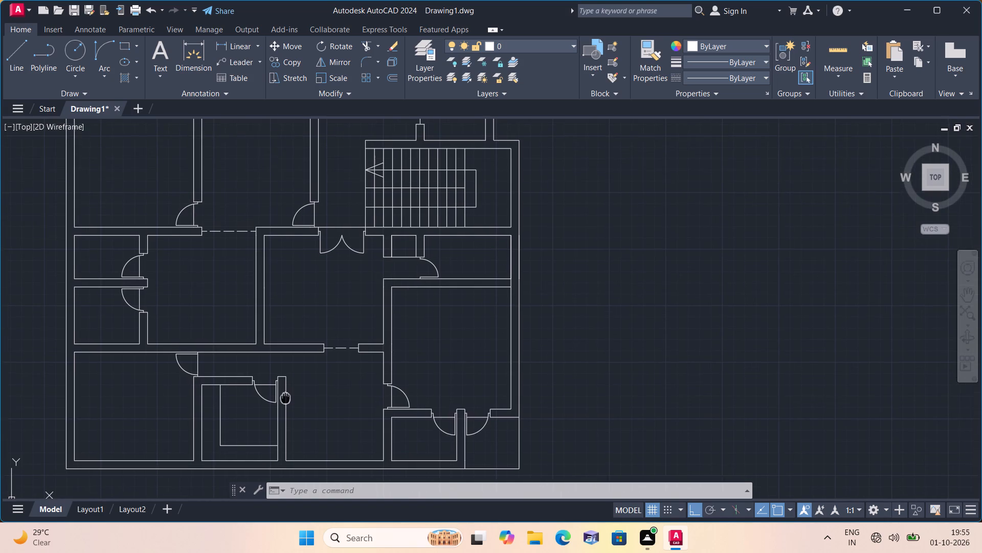
pyautogui.moveTo(285, 398); pyautogui.dragTo(299, 444, button='middle')
pyautogui.scroll(1, 295, 430)
pyautogui.scroll(-1, 305, 415)
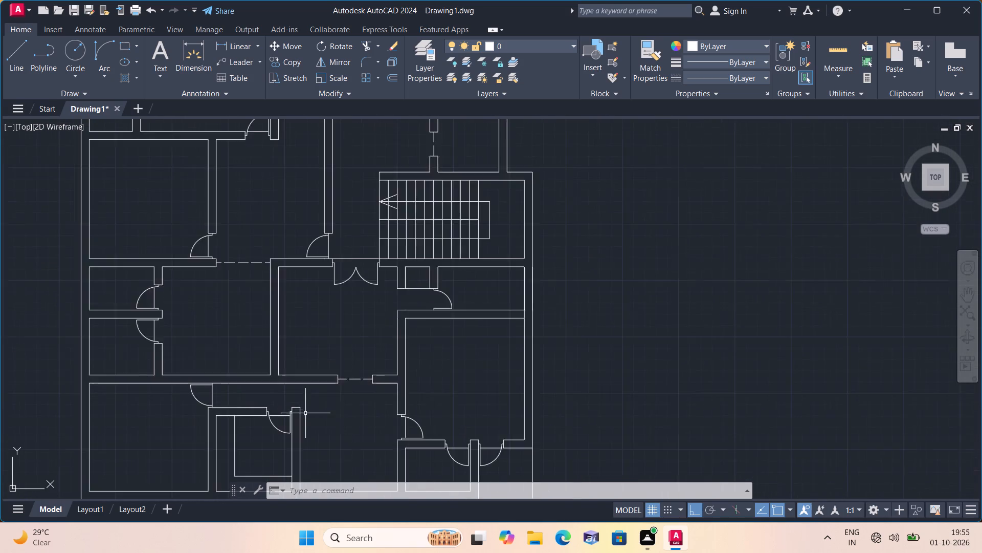
pyautogui.scroll(-1, 305, 413)
pyautogui.moveTo(239, 348); pyautogui.dragTo(271, 461, button='middle')
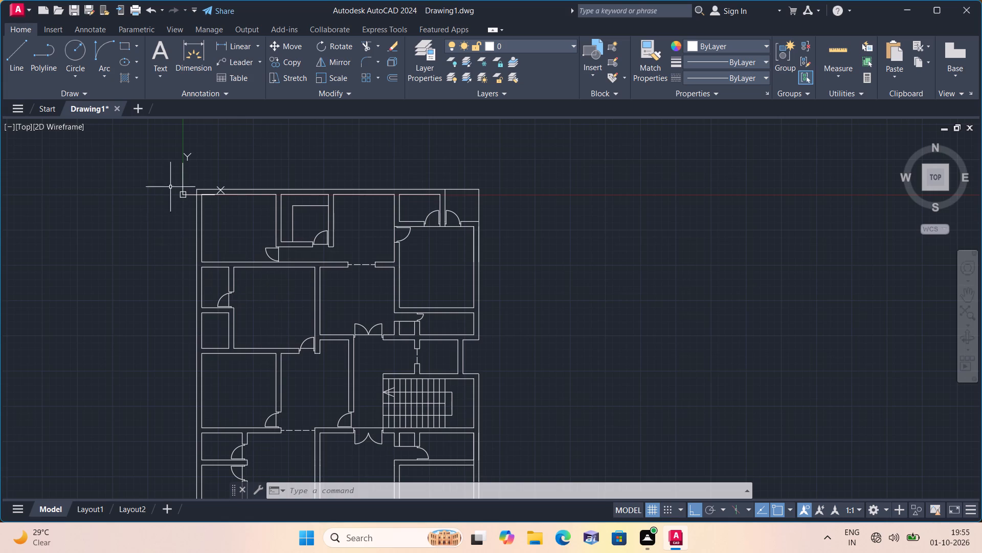
# Create a new layer with index colour 164 and make it the current layer.
pyautogui.click(419, 53)
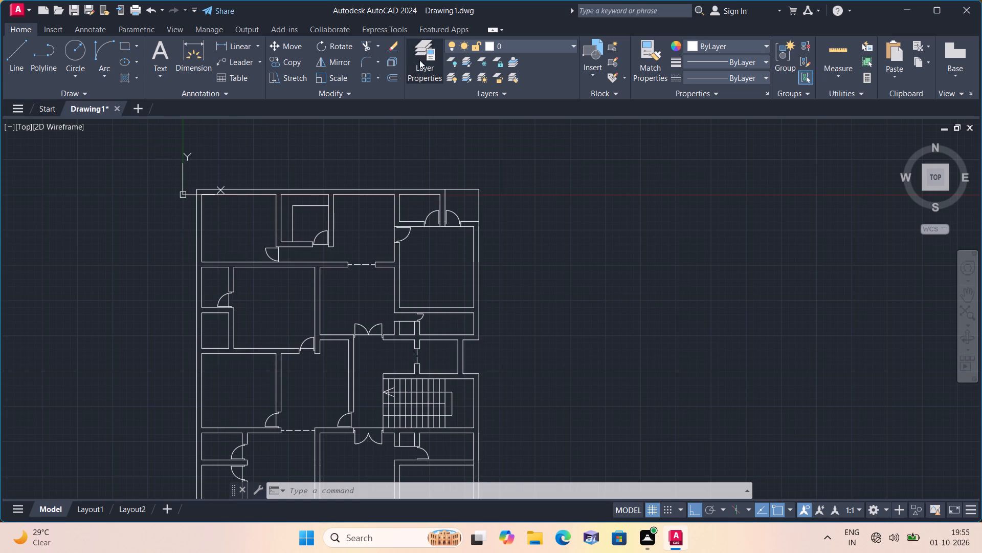
pyautogui.rightClick(319, 142)
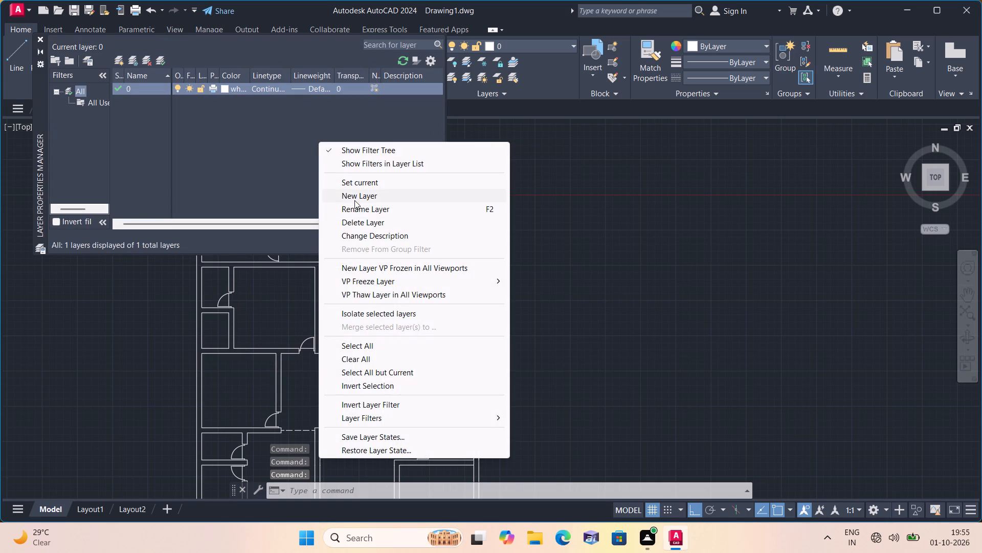
pyautogui.click(353, 195)
pyautogui.click(224, 100)
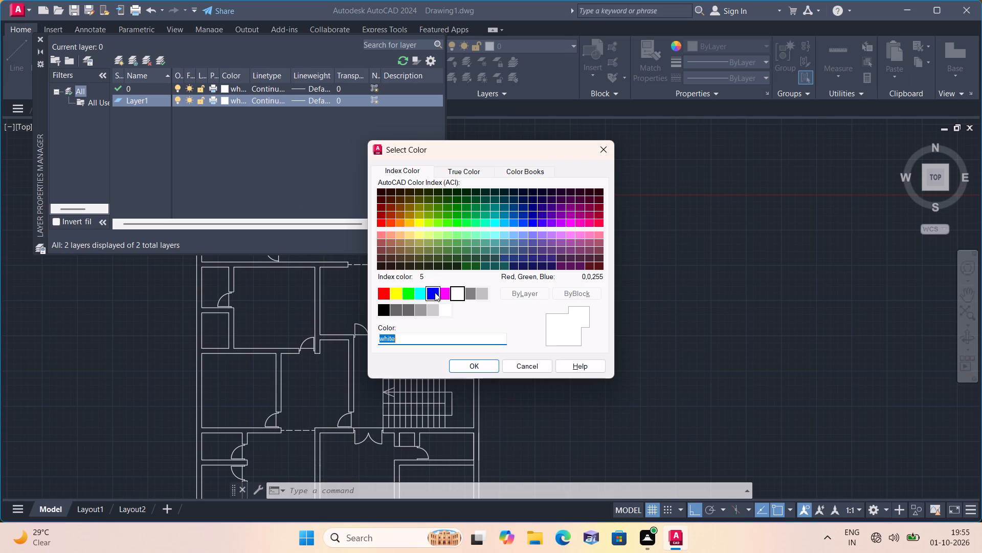
pyautogui.click(515, 203)
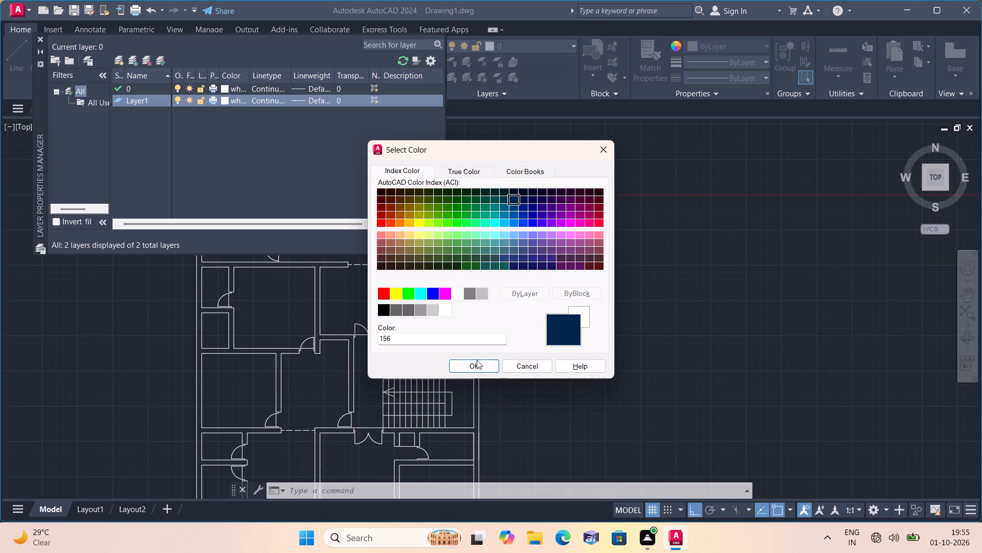
pyautogui.click(520, 208)
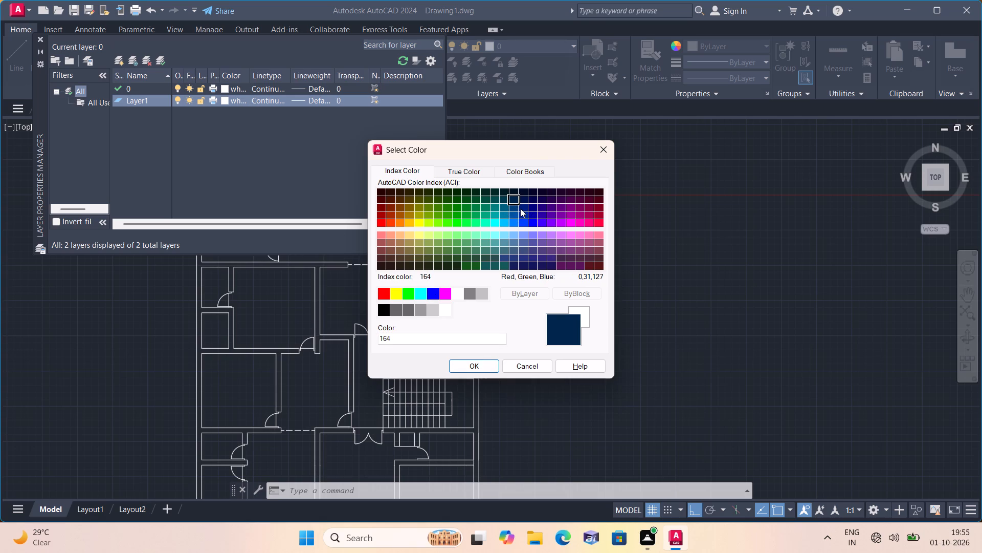
pyautogui.click(480, 361)
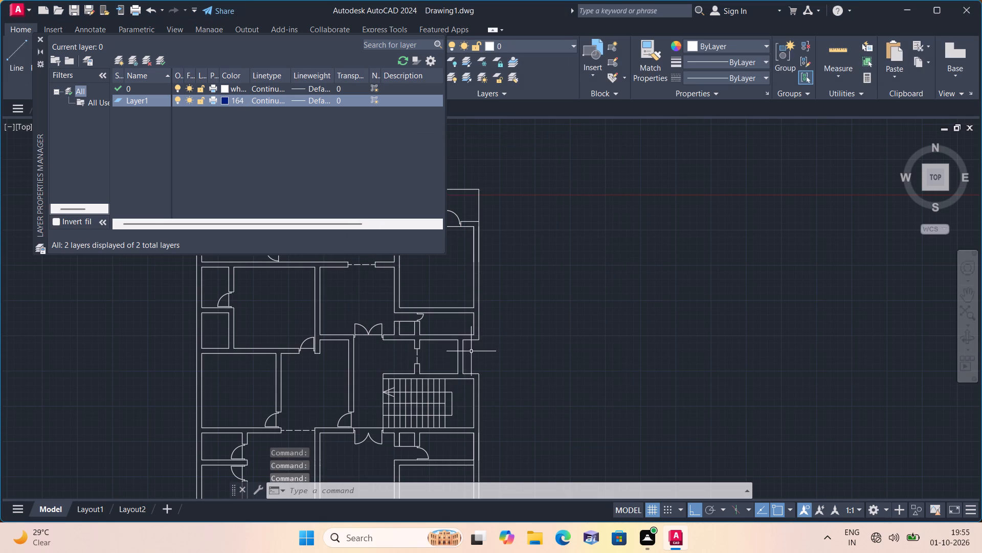
pyautogui.click(41, 37)
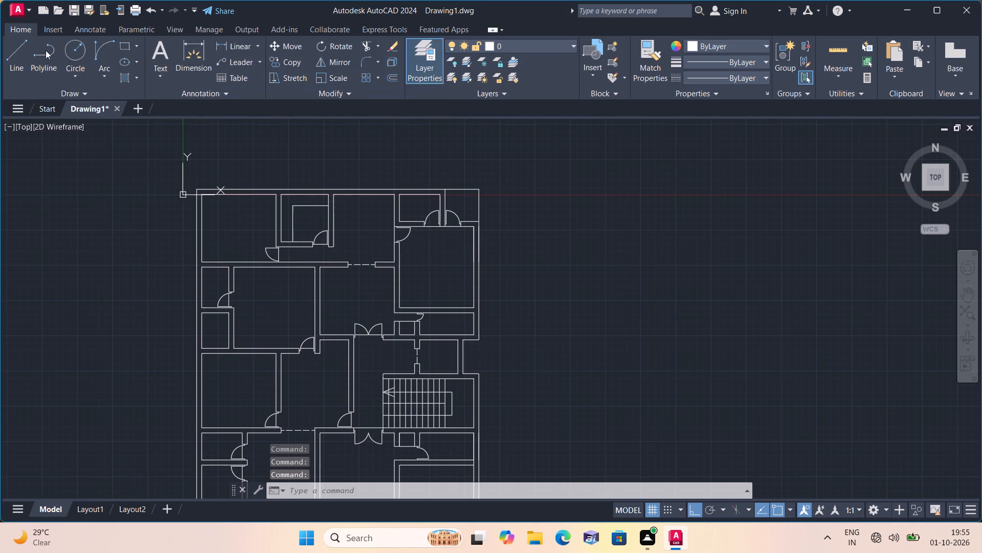
pyautogui.click(524, 43)
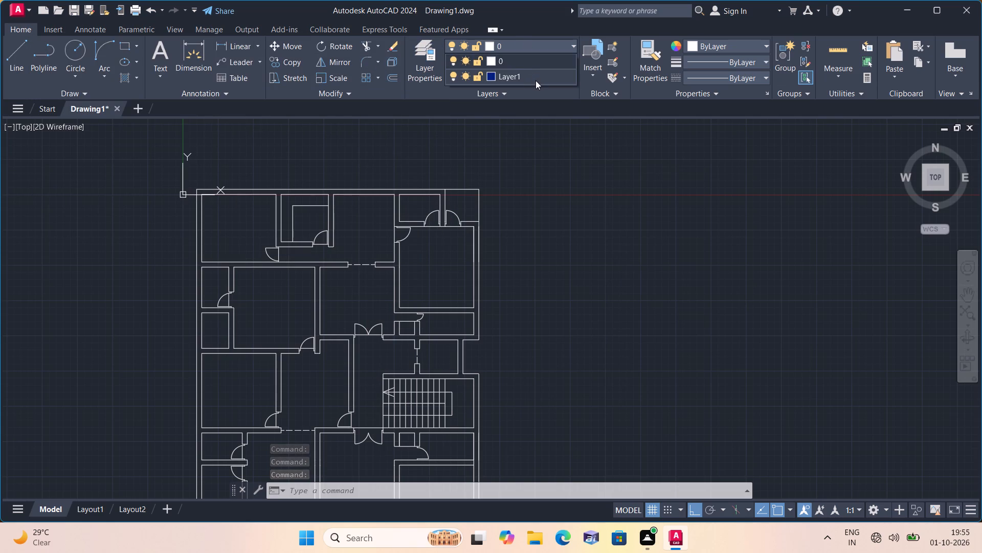
pyautogui.click(535, 80)
# Draw a closed 5' by 9" horizontal rectangle with lines in the empty space to the right of the floor plan.
pyautogui.moveTo(593, 204); pyautogui.dragTo(524, 278, button='middle')
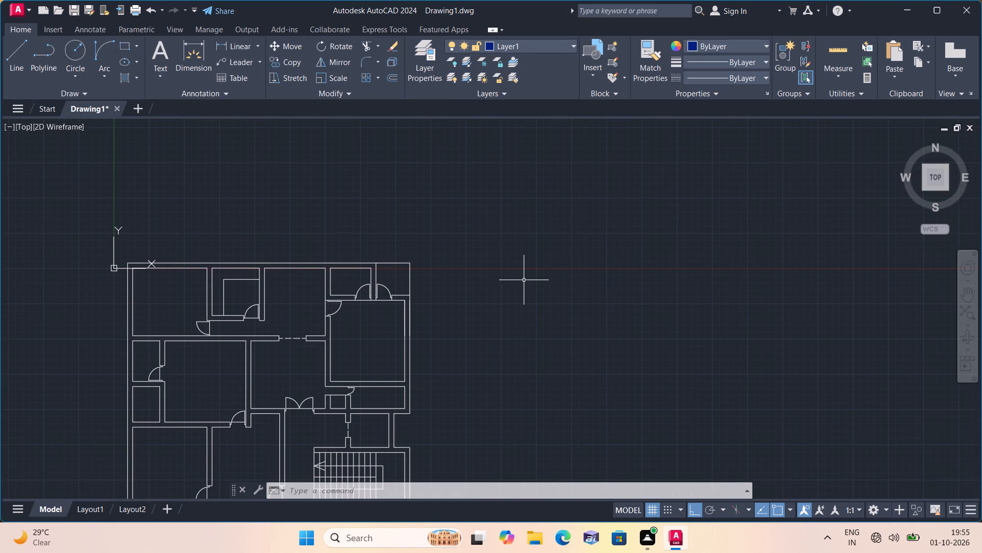
pyautogui.press('l')
pyautogui.press('space')
pyautogui.click(521, 295)
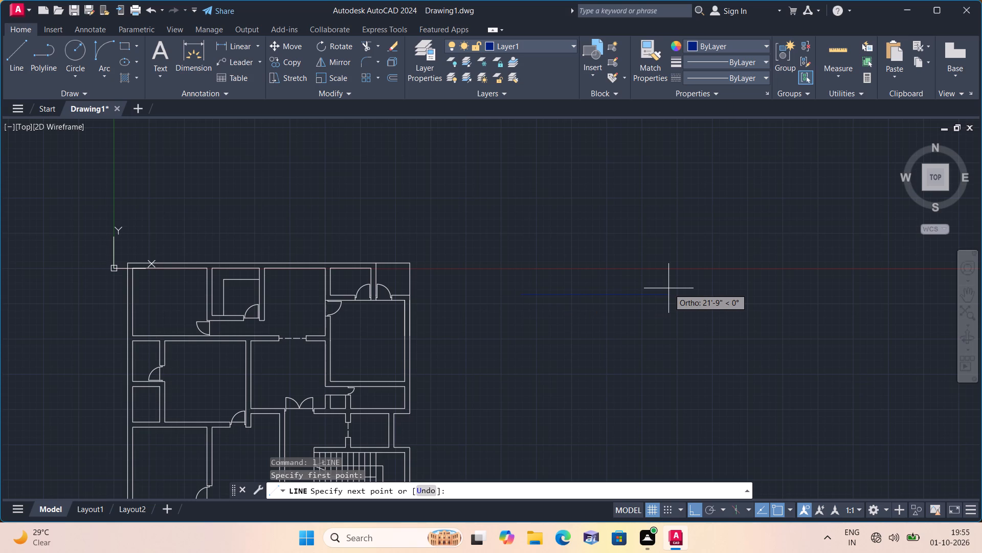
pyautogui.press('3')
pyautogui.press('BackSpace')
pyautogui.write("5'")
pyautogui.press('space')
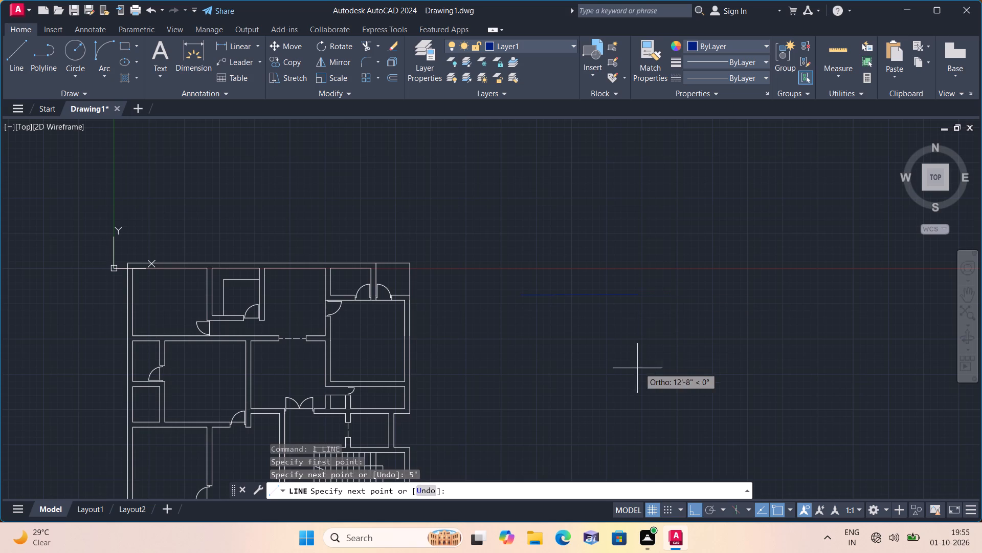
pyautogui.press('9')
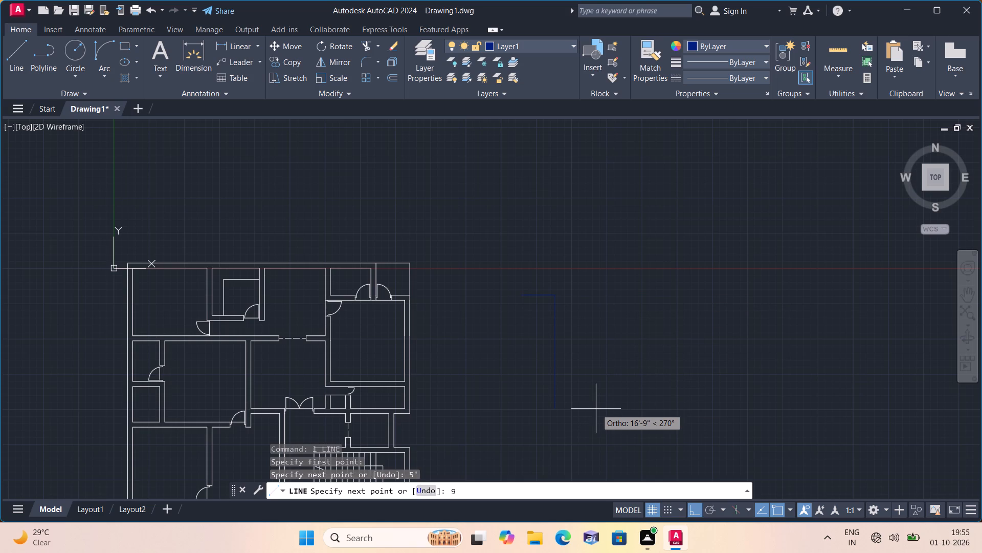
pyautogui.write('"')
pyautogui.press('space')
pyautogui.scroll(2, 488, 315)
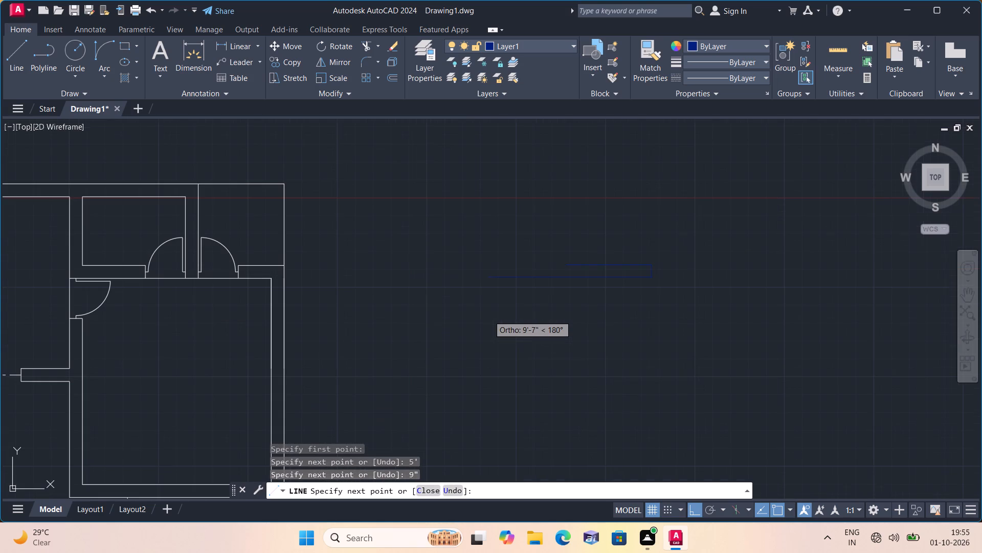
pyautogui.write("5'")
pyautogui.press('space')
pyautogui.scroll(3, 576, 267)
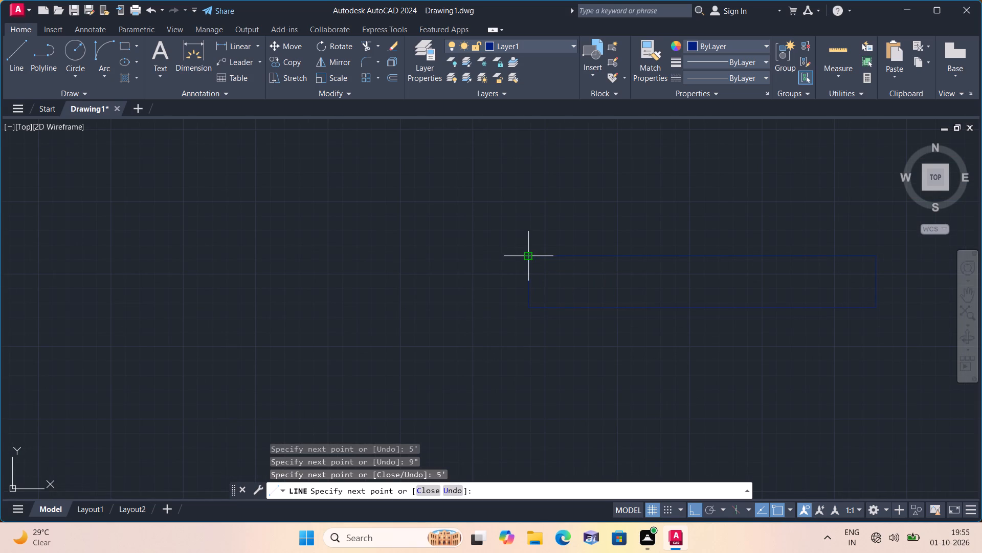
pyautogui.click(530, 254)
pyautogui.press('space')
# Draw a lengthwise centre line through the 5' rectangle, between the midpoints of its two short sides.
pyautogui.scroll(2, 528, 277)
pyautogui.press('space')
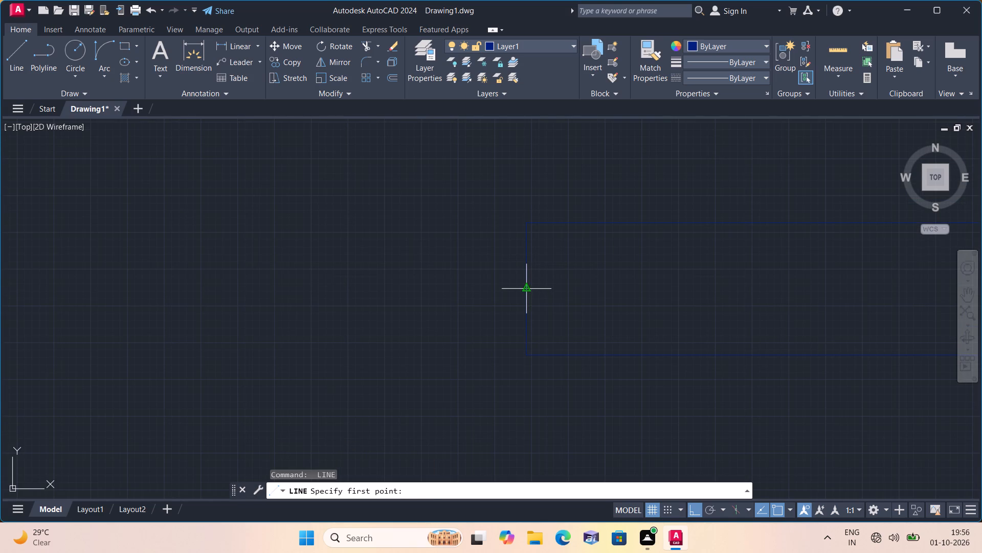
pyautogui.click(529, 288)
pyautogui.scroll(-1, 618, 289)
pyautogui.moveTo(605, 288); pyautogui.dragTo(498, 278, button='middle')
pyautogui.scroll(-1, 539, 293)
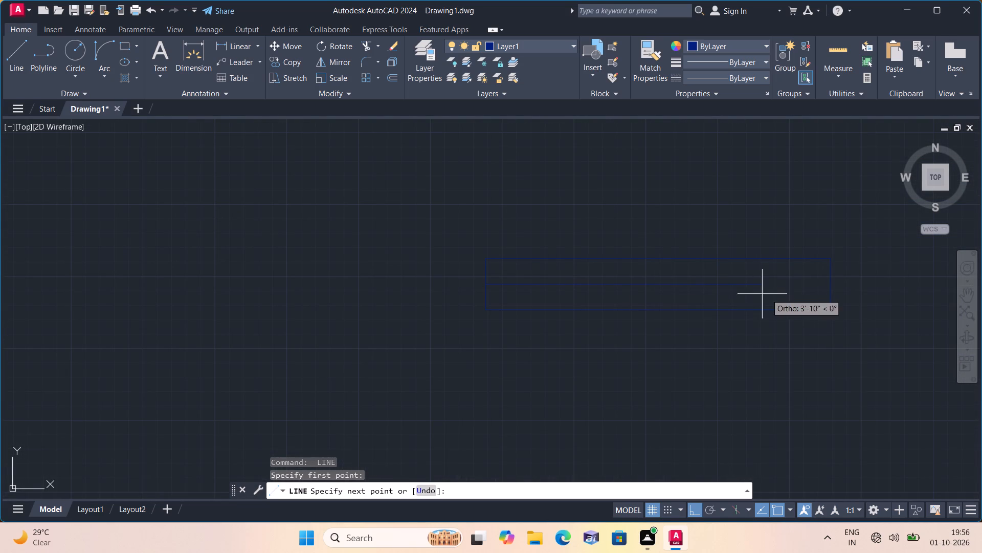
pyautogui.click(829, 285)
pyautogui.press('space')
# Draw a closed 2' by 9" horizontal rectangle with lines in the empty space below and to the left of the 5' rectangle.
pyautogui.scroll(-2, 797, 288)
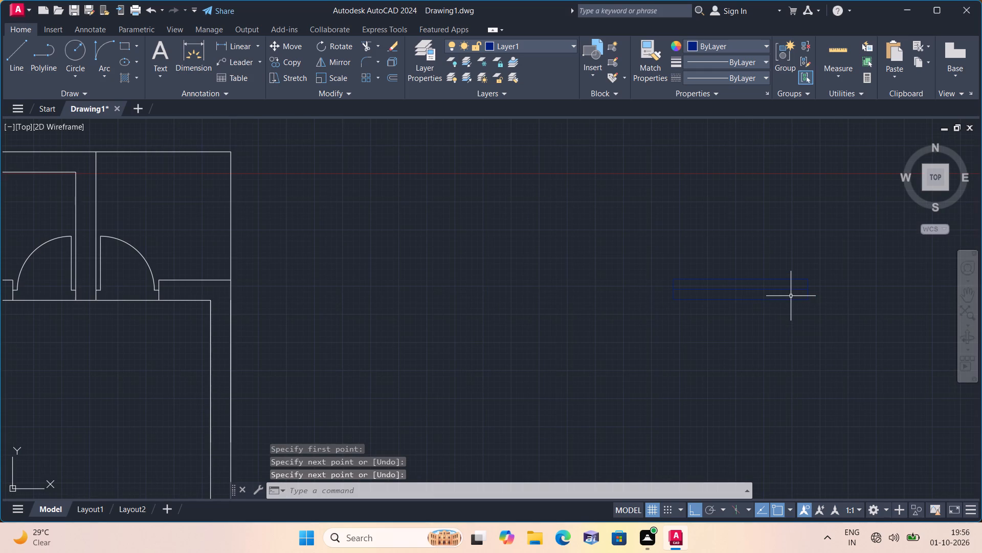
pyautogui.scroll(3, 757, 296)
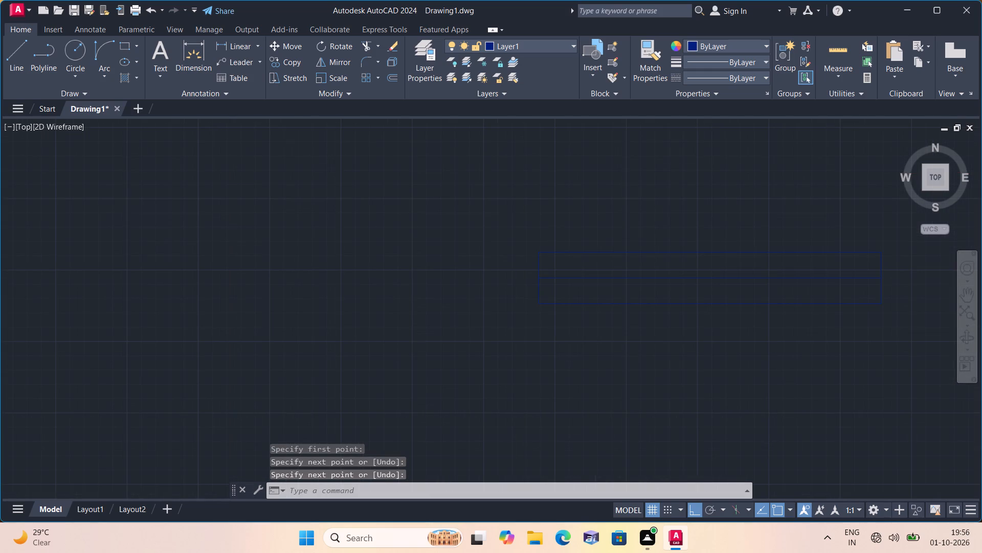
pyautogui.scroll(-1, 757, 296)
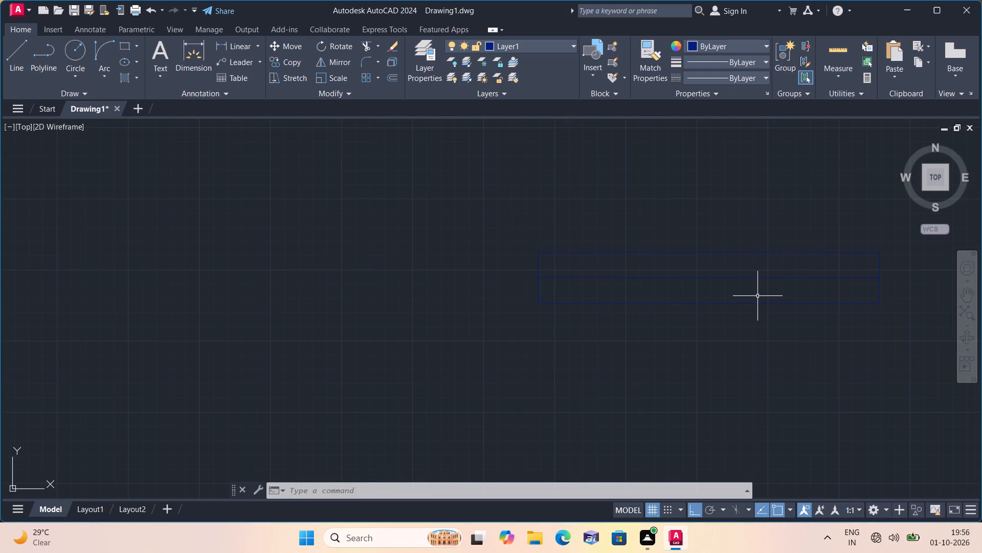
pyautogui.press('l')
pyautogui.press('space')
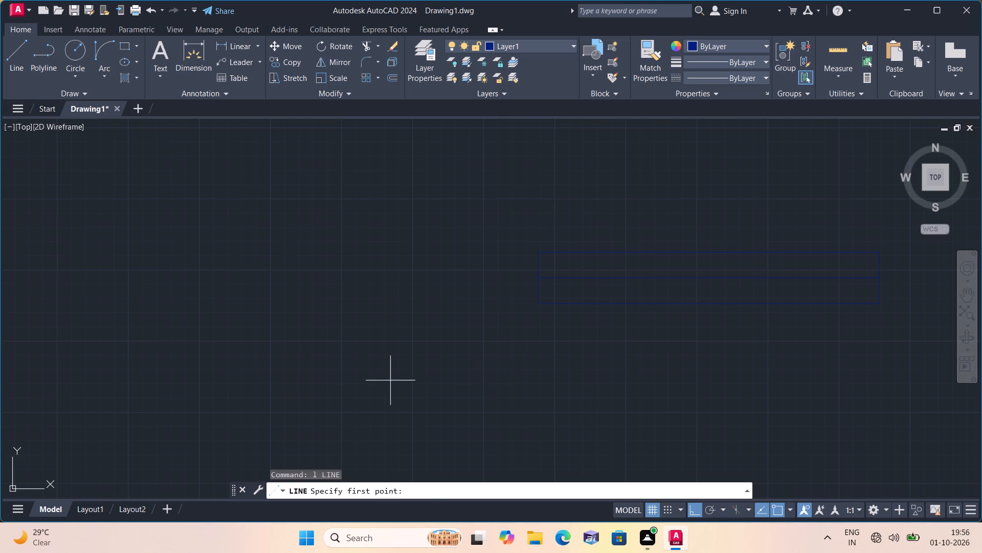
pyautogui.click(345, 380)
pyautogui.write("2'")
pyautogui.press('space')
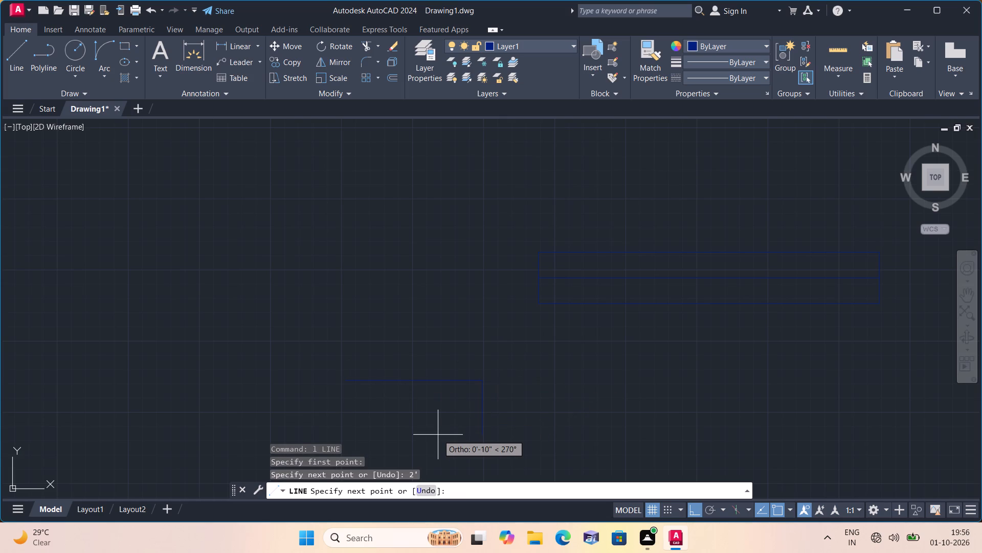
pyautogui.press('9')
pyautogui.hotkey('shift', '"')
pyautogui.press('space')
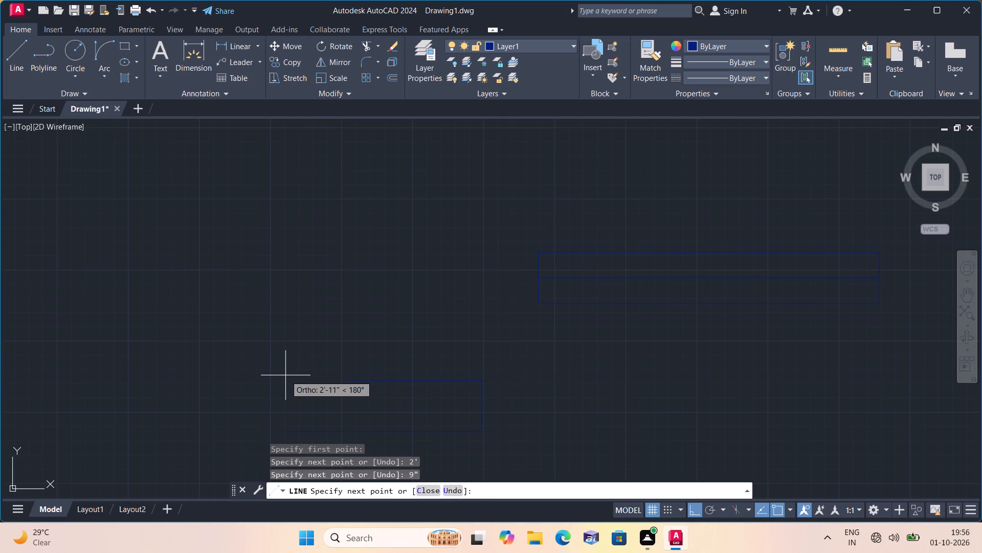
pyautogui.write("2'")
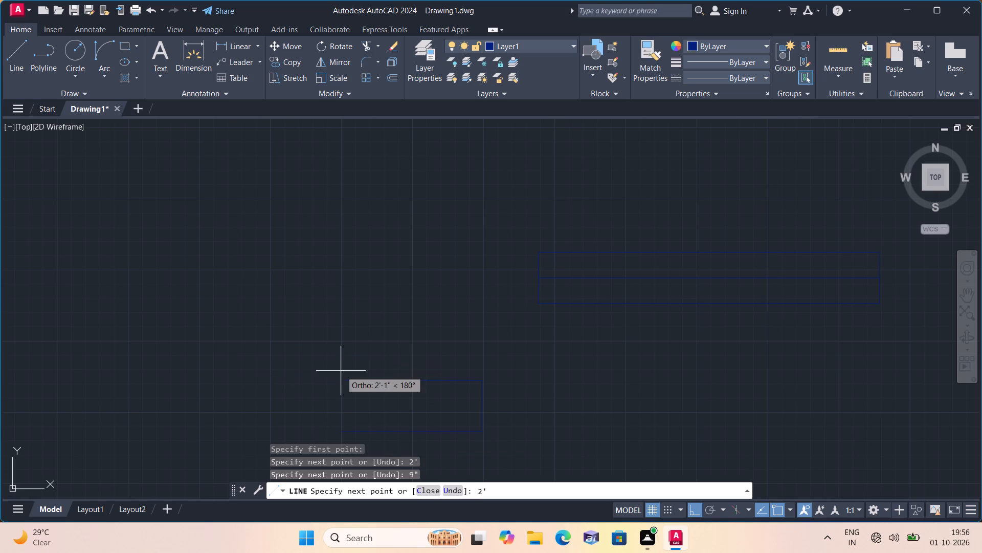
pyautogui.press('space')
pyautogui.moveTo(339, 389); pyautogui.dragTo(357, 308, button='middle')
pyautogui.scroll(1, 356, 320)
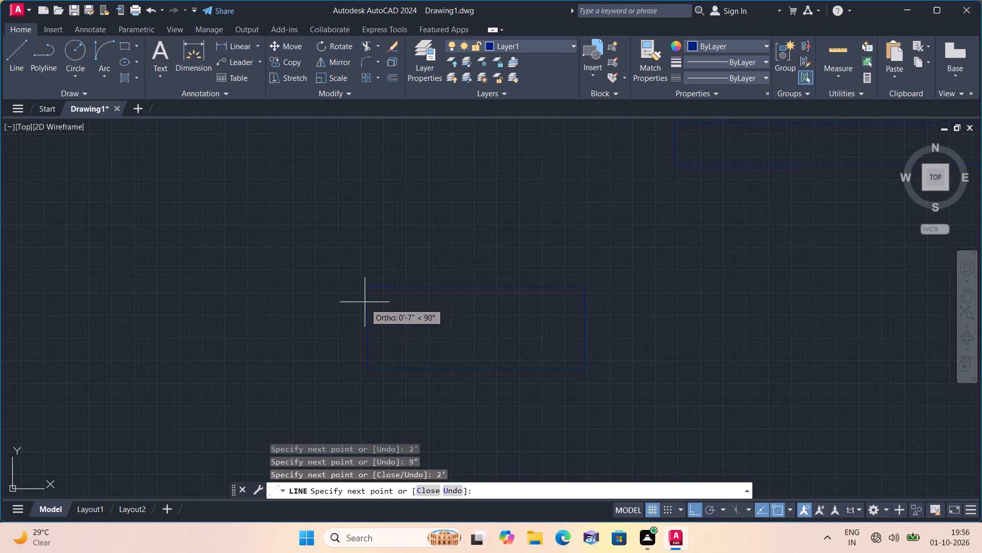
pyautogui.click(367, 289)
pyautogui.press('space')
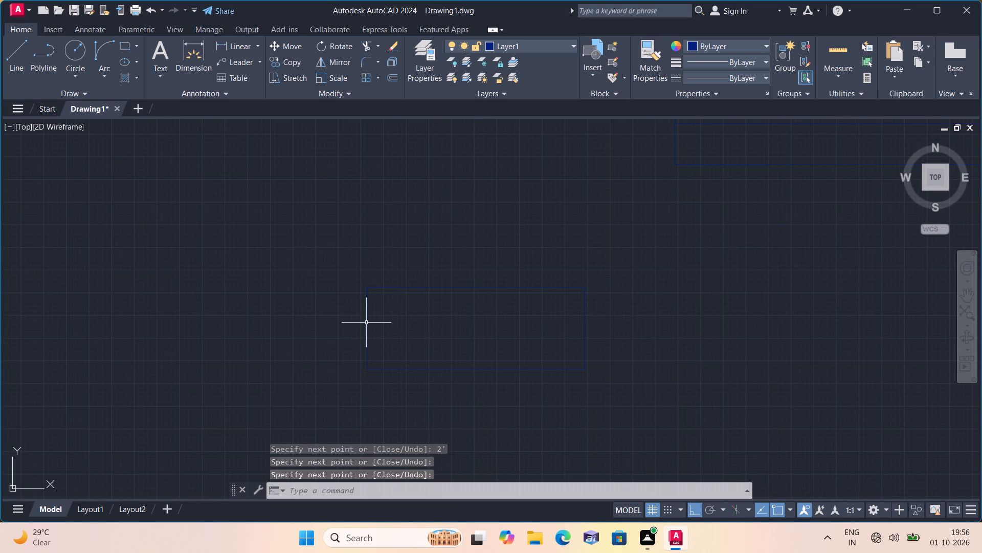
# Draw a lengthwise centre line through the 2' horizontal rectangle, between the midpoints of its two short sides.
pyautogui.press('space')
pyautogui.click(370, 327)
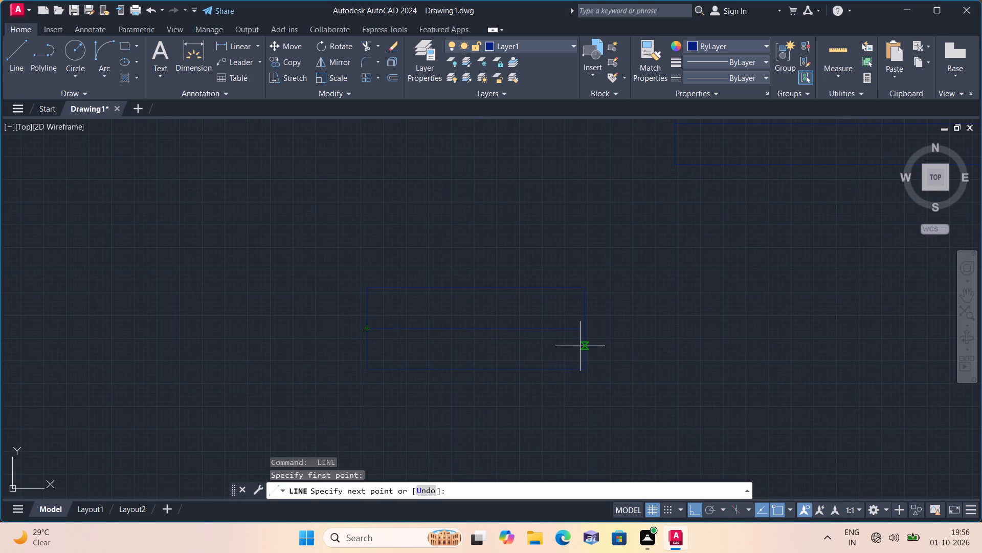
pyautogui.click(586, 331)
pyautogui.press('space')
# Draw a closed 2' by 9" vertical rectangle with lines in the empty space below and to the right of the 2' horizontal symbol.
pyautogui.scroll(-1, 586, 331)
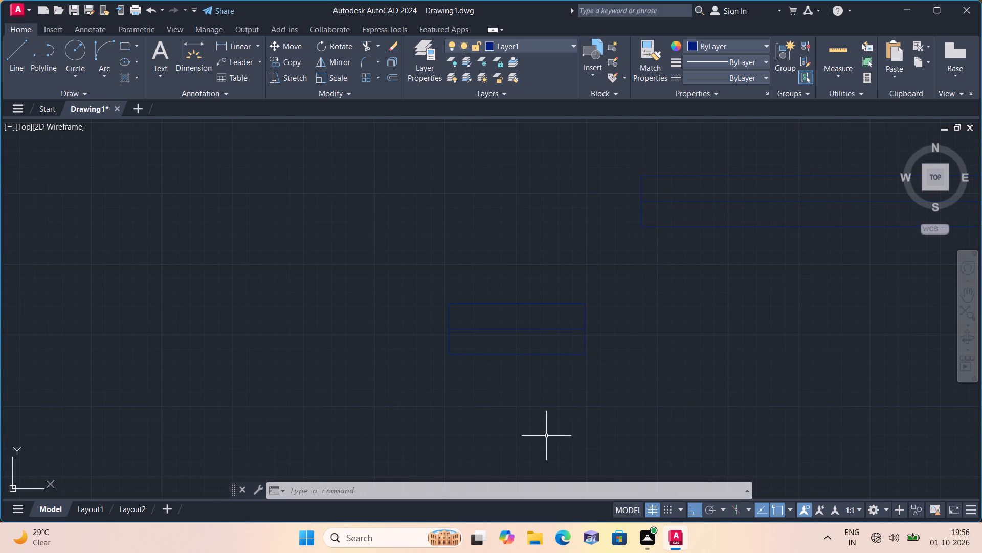
pyautogui.scroll(-1, 542, 393)
pyautogui.moveTo(550, 402); pyautogui.dragTo(548, 401, button='middle')
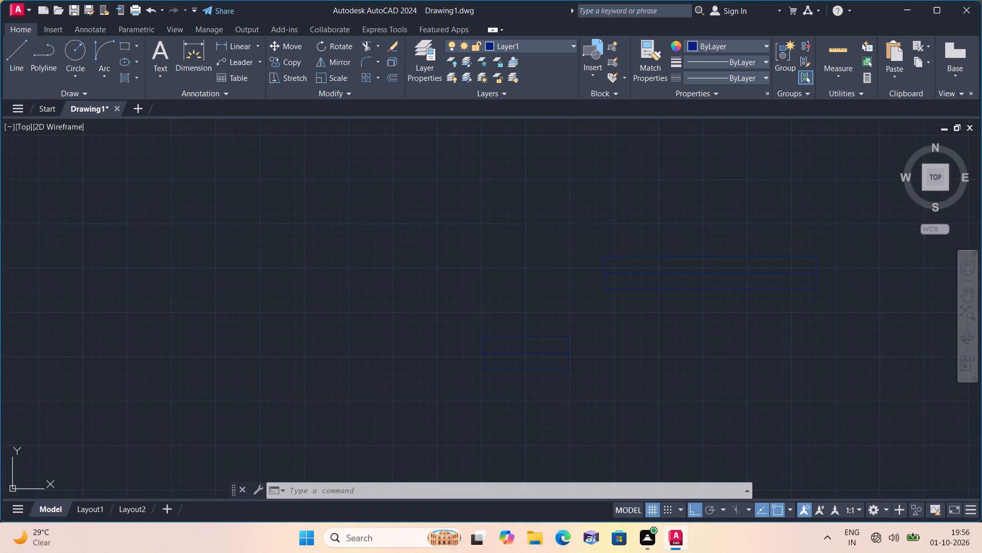
pyautogui.moveTo(548, 401); pyautogui.dragTo(505, 336, button='middle')
pyautogui.moveTo(513, 327); pyautogui.dragTo(493, 299, button='middle')
pyautogui.press('l')
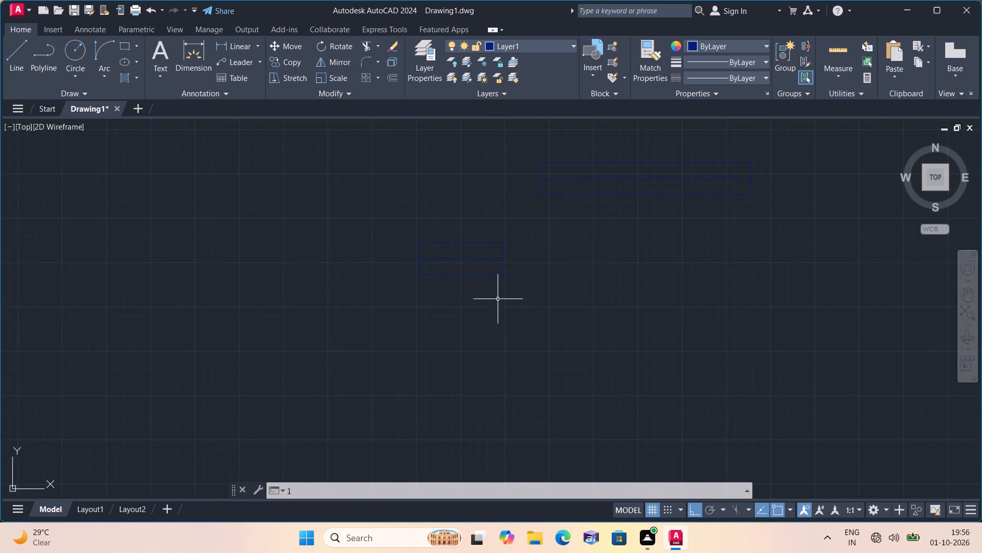
pyautogui.press('space')
pyautogui.click(594, 306)
pyautogui.write("2'")
pyautogui.press('space')
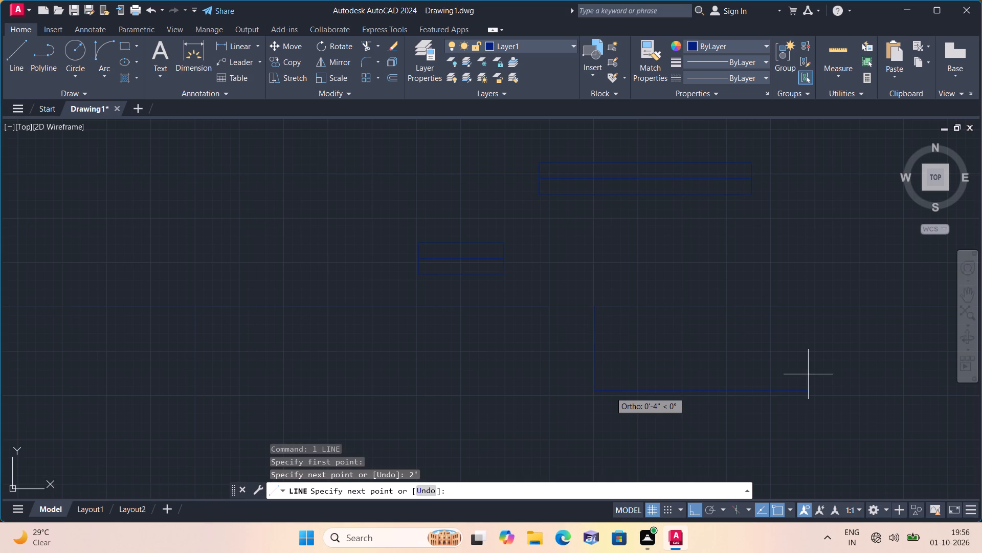
pyautogui.write('9"')
pyautogui.press('space')
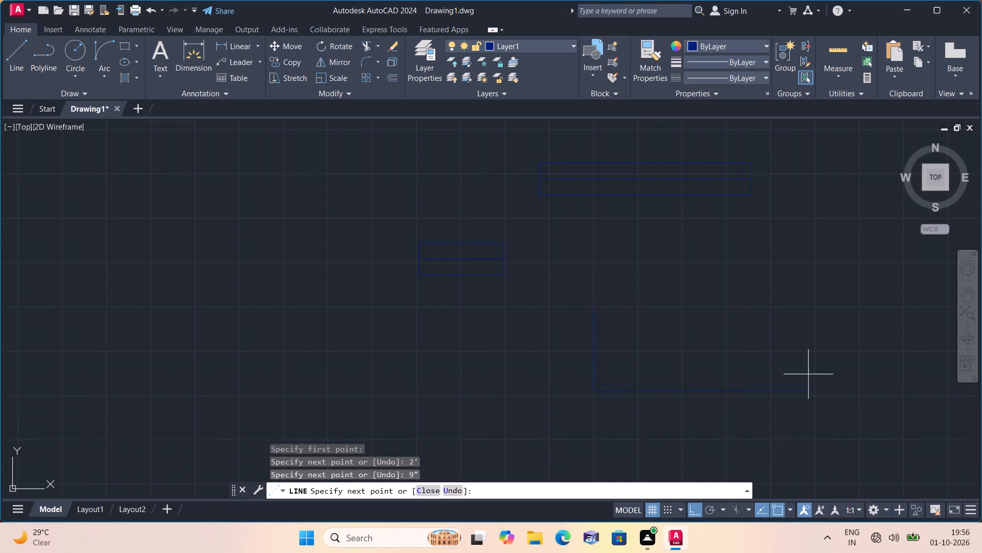
pyautogui.press('2')
pyautogui.write("'")
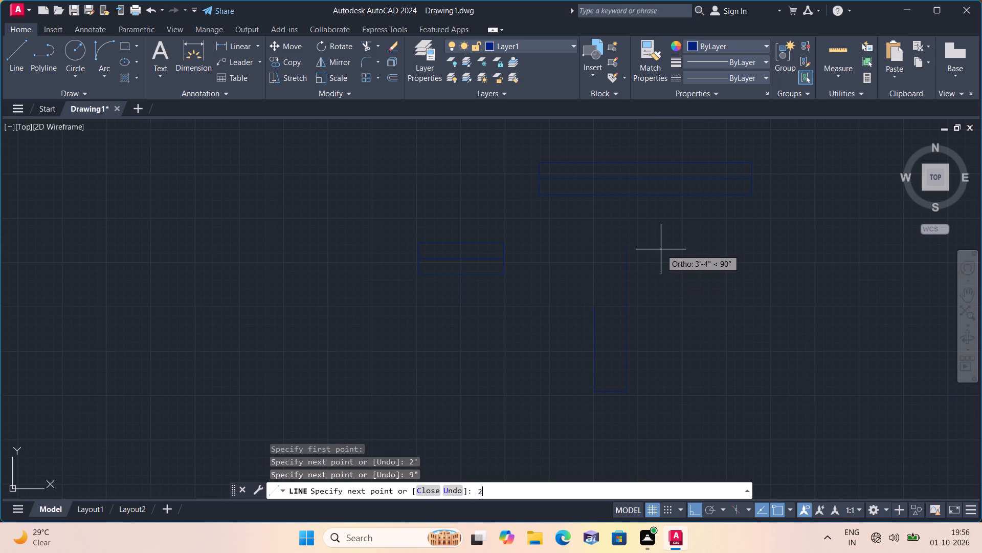
pyautogui.press('space')
pyautogui.click(594, 308)
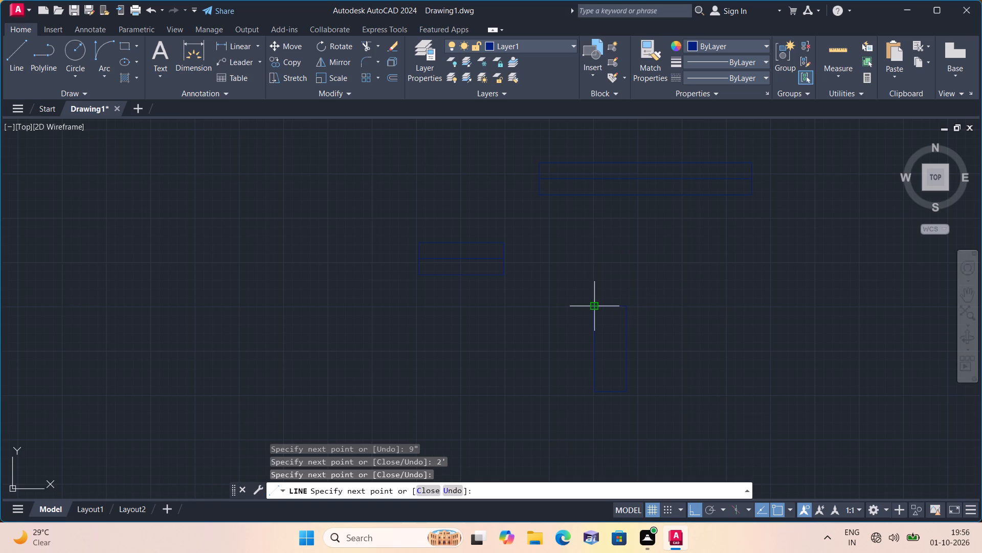
pyautogui.press('space')
# Draw a lengthwise centre line through the 2' vertical rectangle, between the midpoints of its two short sides.
pyautogui.scroll(1, 595, 309)
pyautogui.press('space')
pyautogui.click(620, 305)
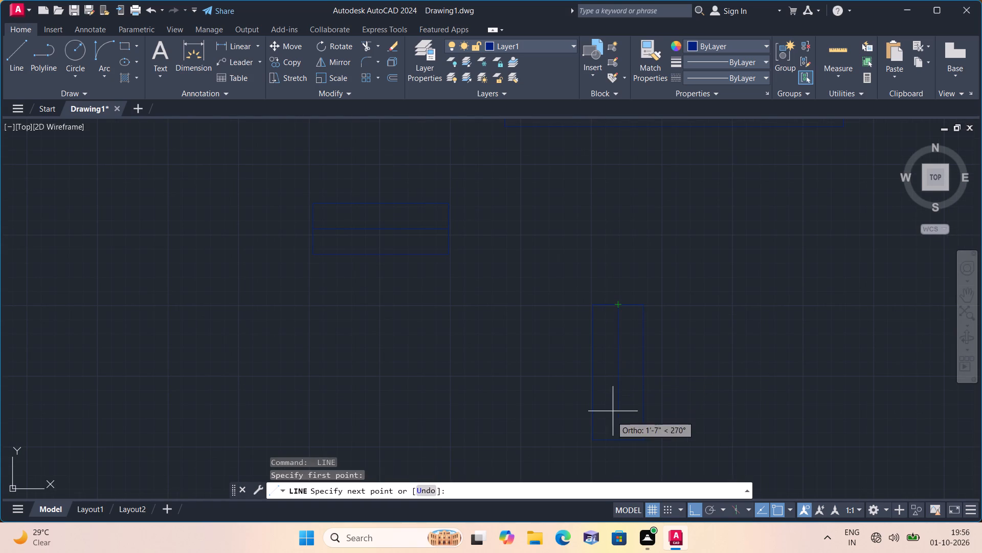
pyautogui.click(617, 443)
pyautogui.press('space')
# Draw a closed 5' by 9" vertical rectangle with lines in the empty space to the right of the 2' vertical symbol.
pyautogui.scroll(-2, 616, 438)
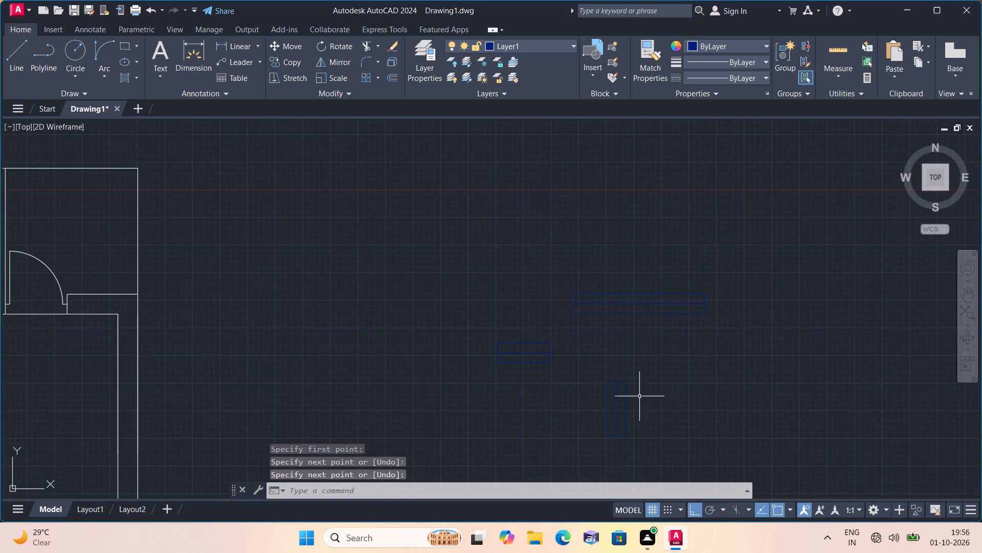
pyautogui.press('space')
pyautogui.click(710, 364)
pyautogui.moveTo(715, 438); pyautogui.dragTo(690, 315, button='middle')
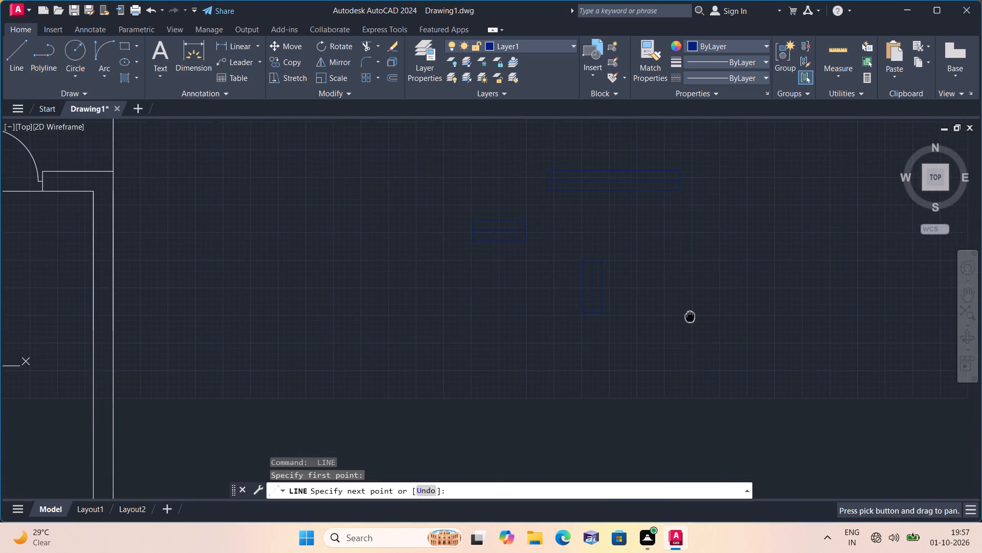
pyautogui.write("5'")
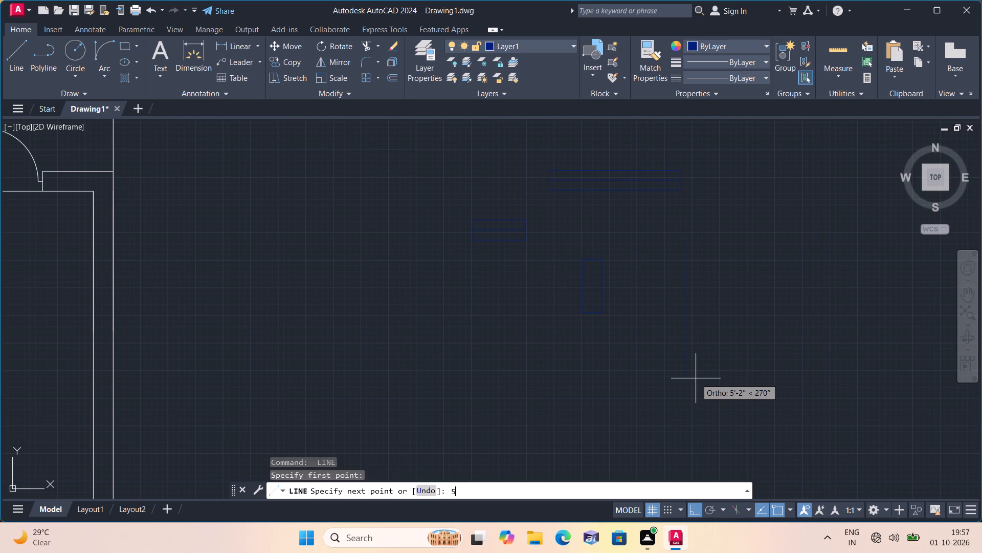
pyautogui.press('space')
pyautogui.press('9')
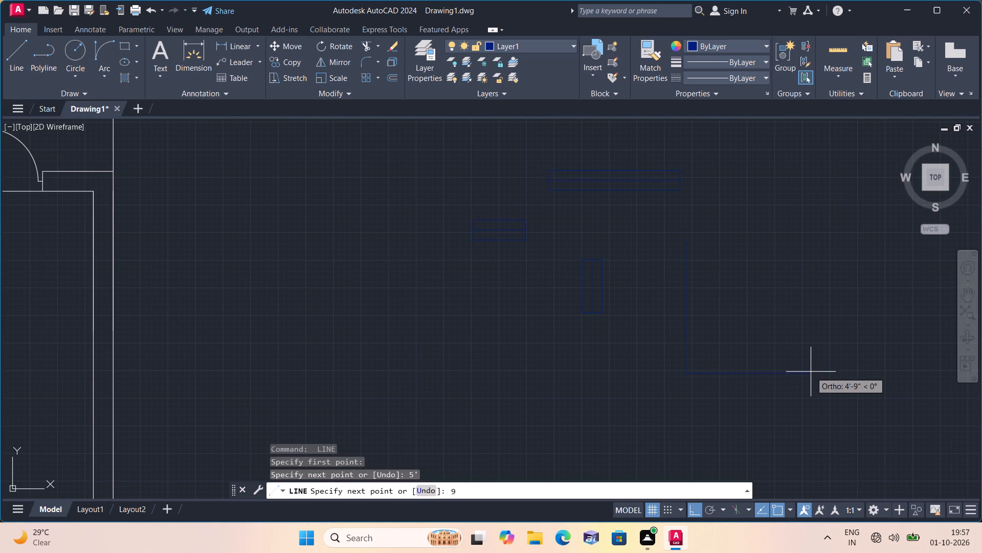
pyautogui.write('"')
pyautogui.press('space')
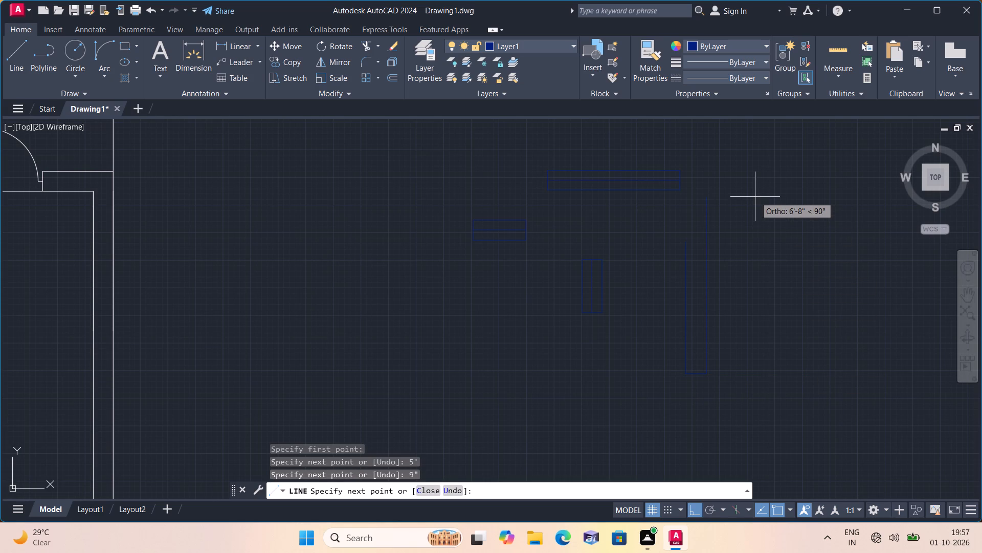
pyautogui.write("5'")
pyautogui.press('space')
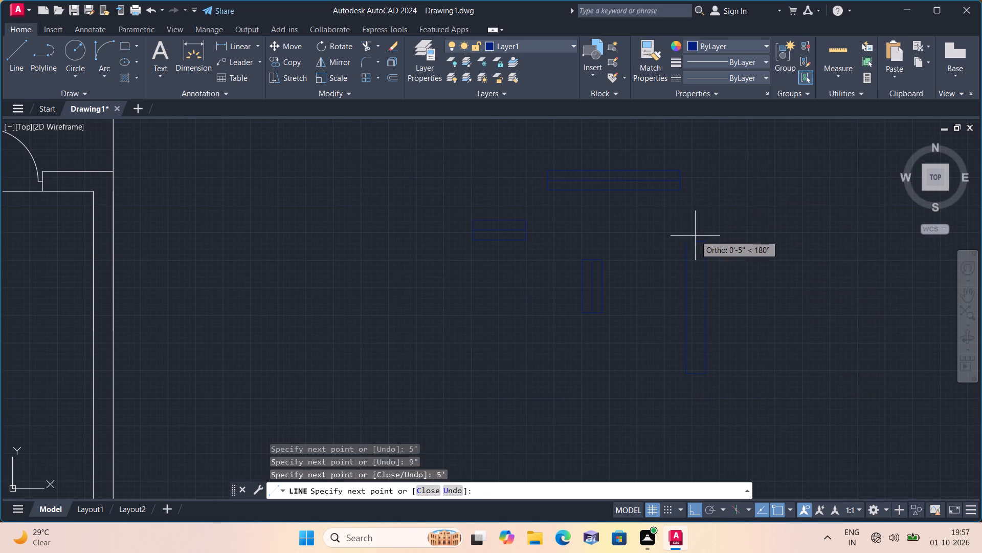
pyautogui.scroll(1, 695, 236)
pyautogui.click(676, 246)
pyautogui.press('space')
# Draw a lengthwise centre line through the 5' vertical rectangle, between the midpoints of its two short sides.
pyautogui.scroll(2, 695, 258)
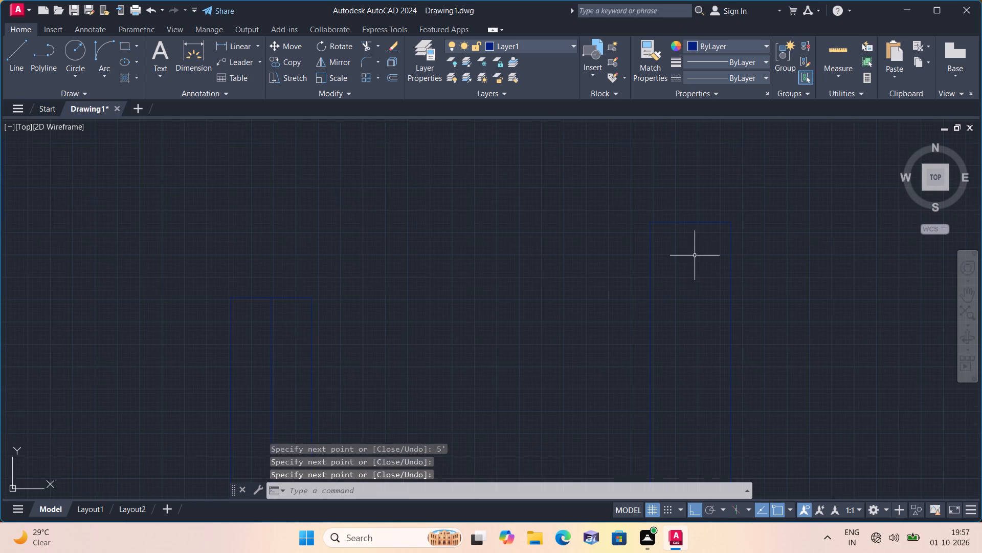
pyautogui.press('space')
pyautogui.click(692, 225)
pyautogui.scroll(-1, 679, 318)
pyautogui.moveTo(678, 317); pyautogui.dragTo(673, 233, button='middle')
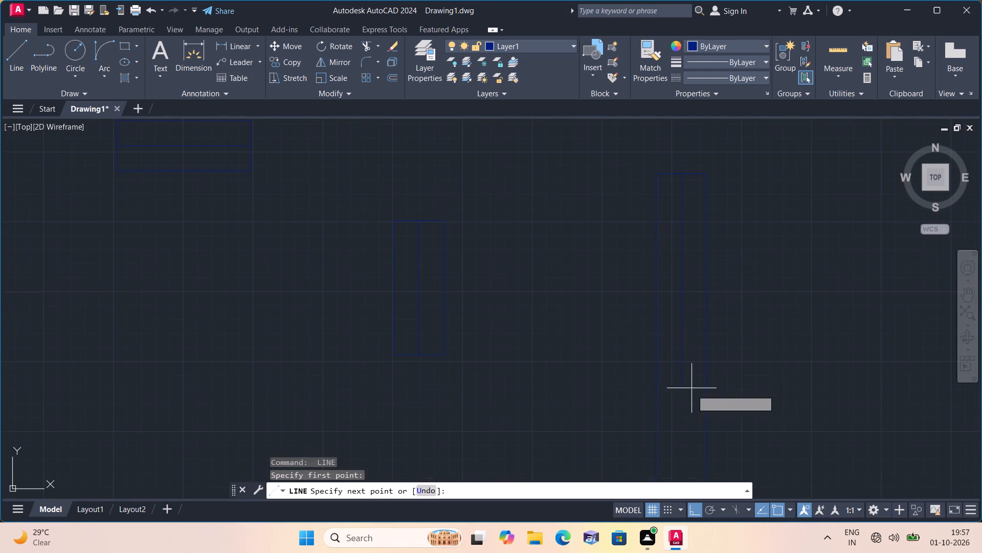
pyautogui.moveTo(682, 398); pyautogui.dragTo(690, 265, button='middle')
pyautogui.click(691, 374)
pyautogui.press('space')
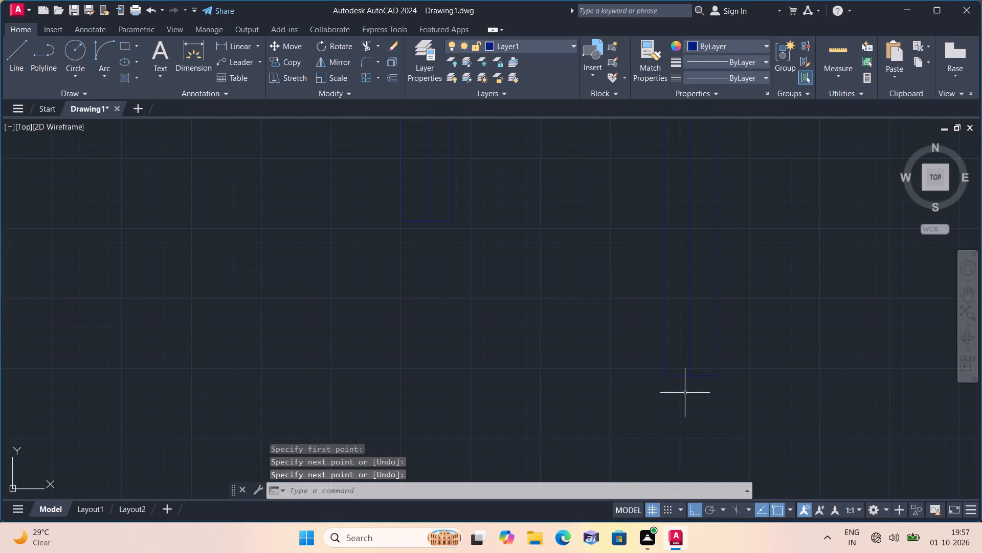
# With ortho off, copy the 5' horizontal window symbol from its lower edge's midpoint to the inner midpoint of the upper-left room's top wall.
pyautogui.scroll(-1, 689, 362)
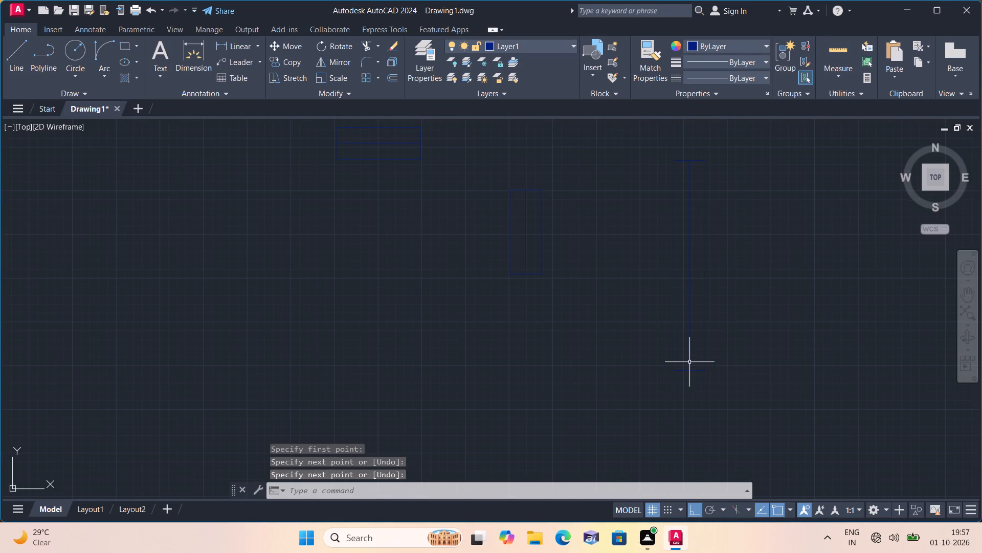
pyautogui.scroll(-1, 686, 364)
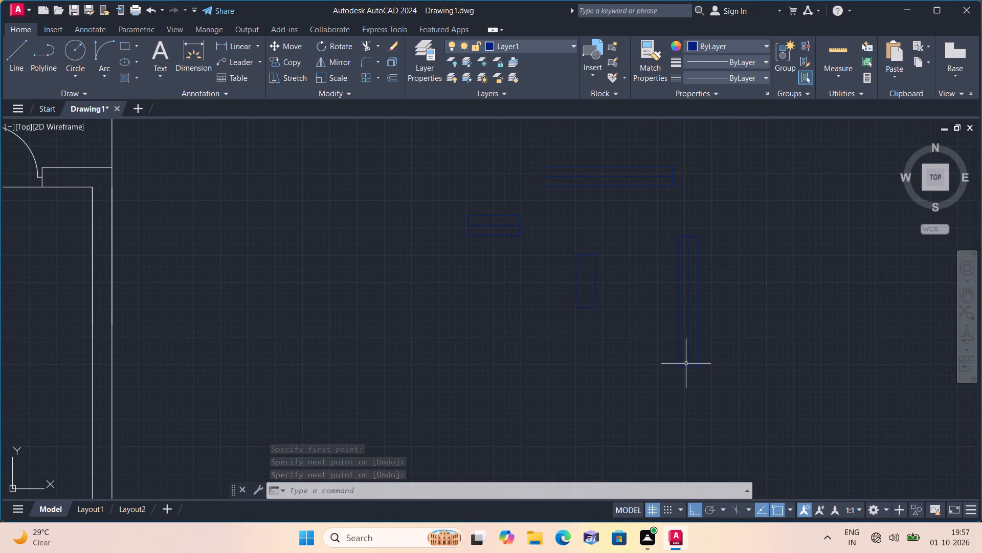
pyautogui.click(691, 507)
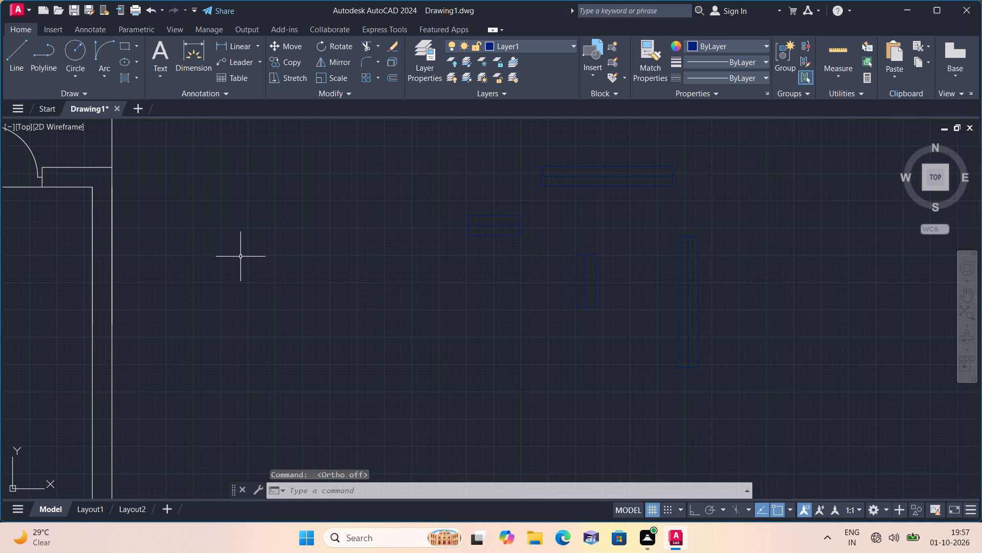
pyautogui.scroll(-1, 250, 269)
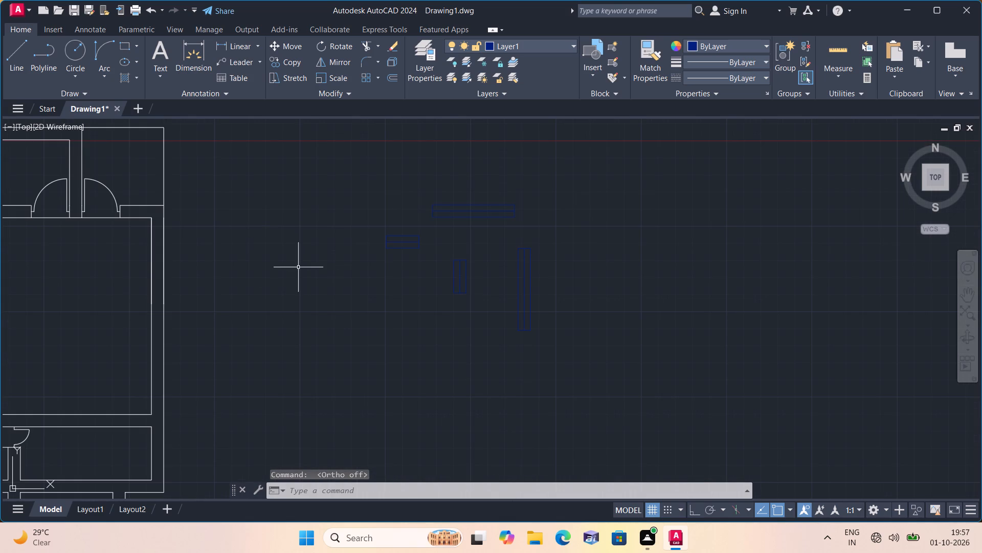
pyautogui.moveTo(298, 267); pyautogui.dragTo(317, 305, button='middle')
pyautogui.scroll(2, 511, 275)
pyautogui.moveTo(592, 253); pyautogui.dragTo(585, 240)
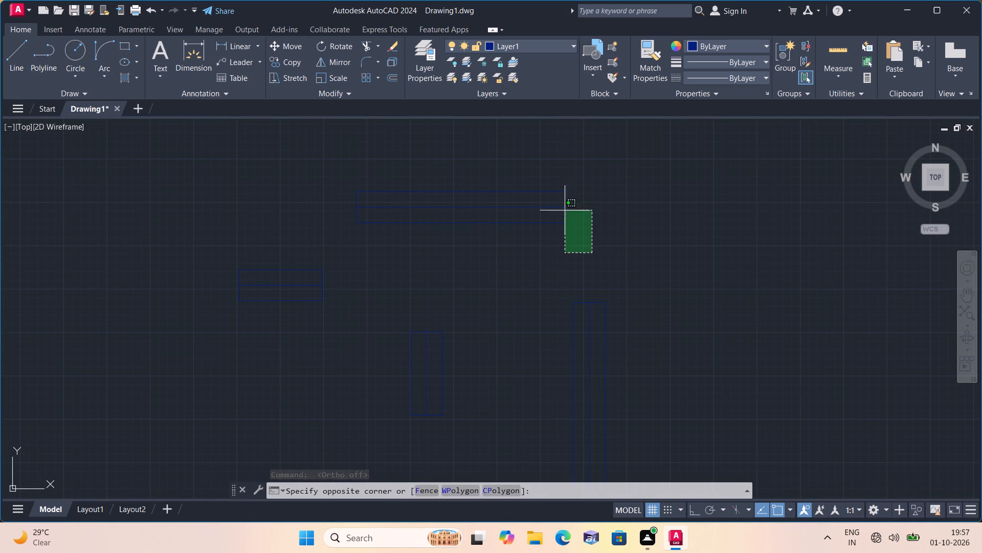
pyautogui.click(351, 153)
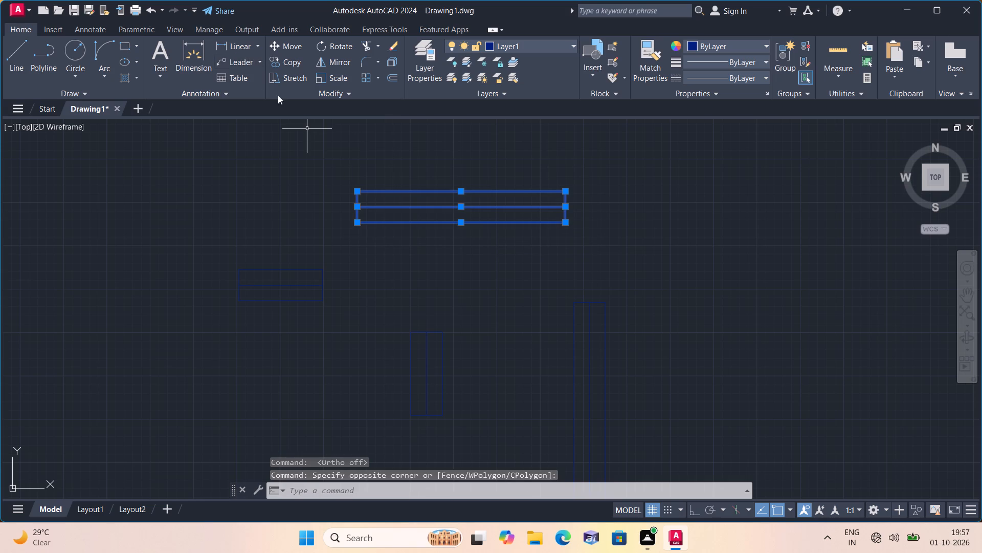
pyautogui.click(287, 61)
pyautogui.click(460, 224)
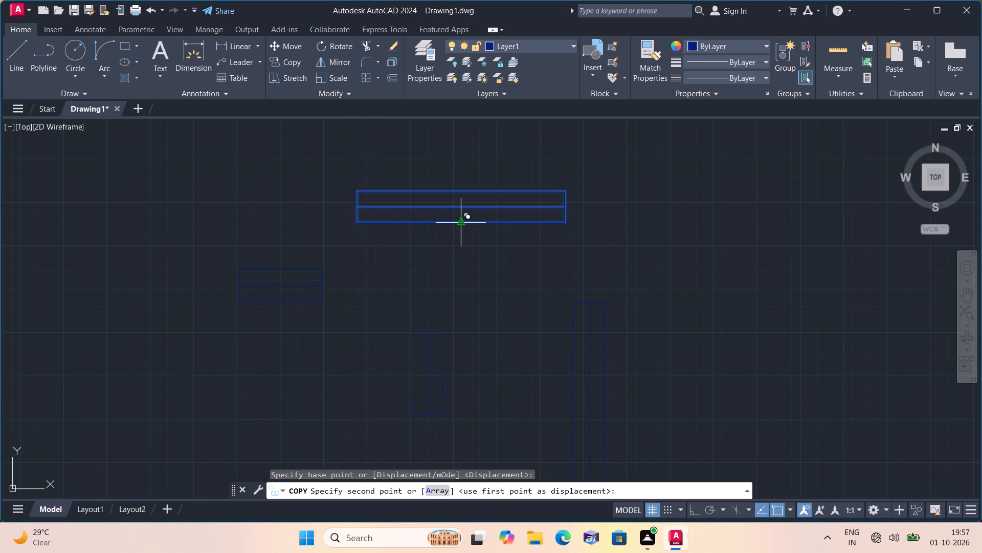
pyautogui.scroll(-2, 399, 256)
pyautogui.moveTo(308, 241); pyautogui.dragTo(640, 329, button='middle')
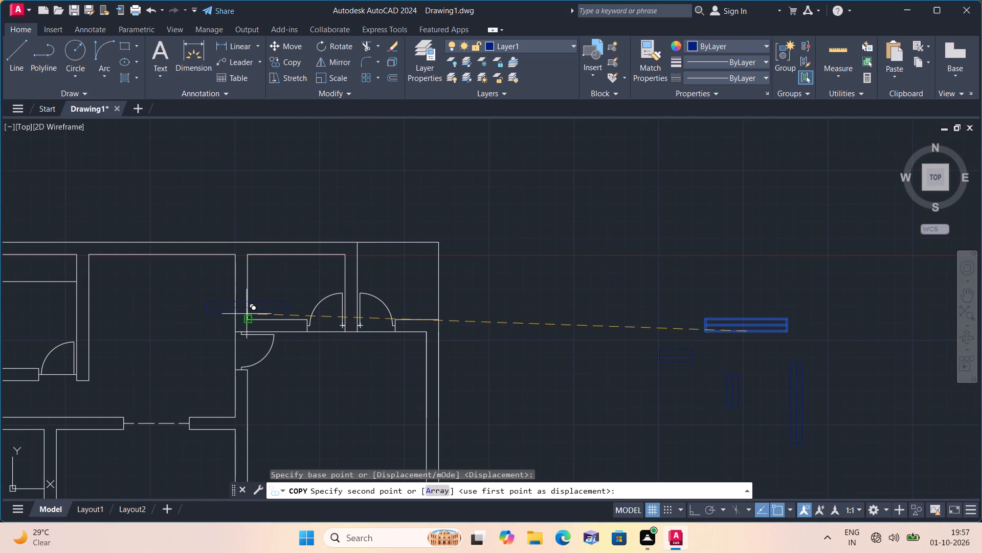
pyautogui.moveTo(247, 314); pyautogui.dragTo(643, 306, button='middle')
pyautogui.scroll(1, 217, 255)
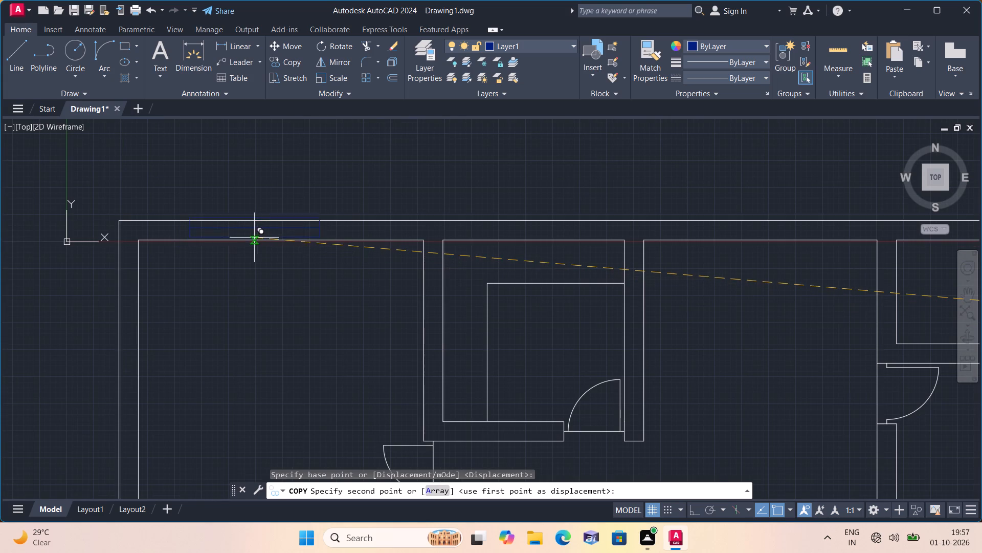
pyautogui.click(281, 241)
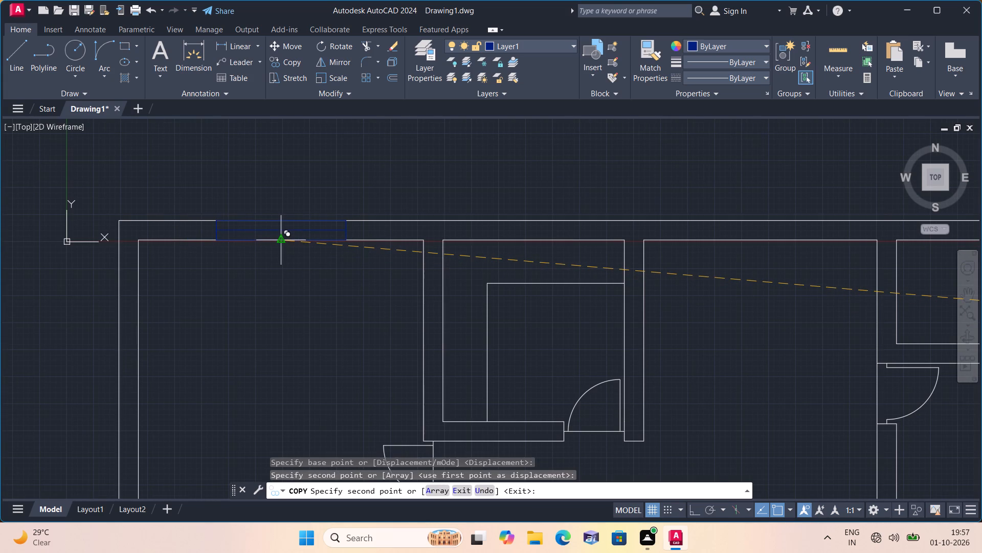
# Place two more copies of the 5' window at the inner top-wall midpoints of the next two rooms to the right.
pyautogui.scroll(1, 280, 241)
pyautogui.scroll(-1, 286, 289)
pyautogui.moveTo(283, 289); pyautogui.dragTo(277, 287, button='middle')
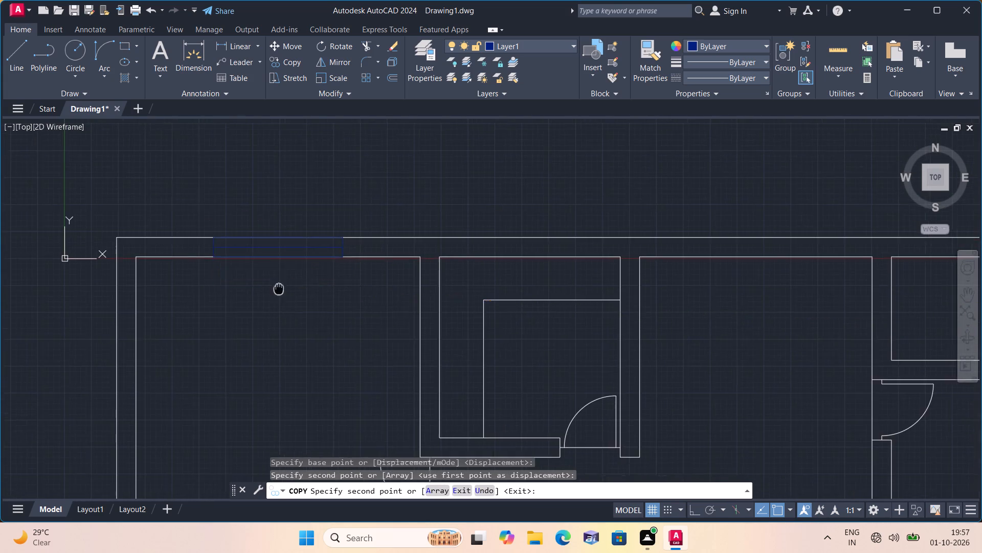
pyautogui.moveTo(277, 287); pyautogui.dragTo(204, 257, button='middle')
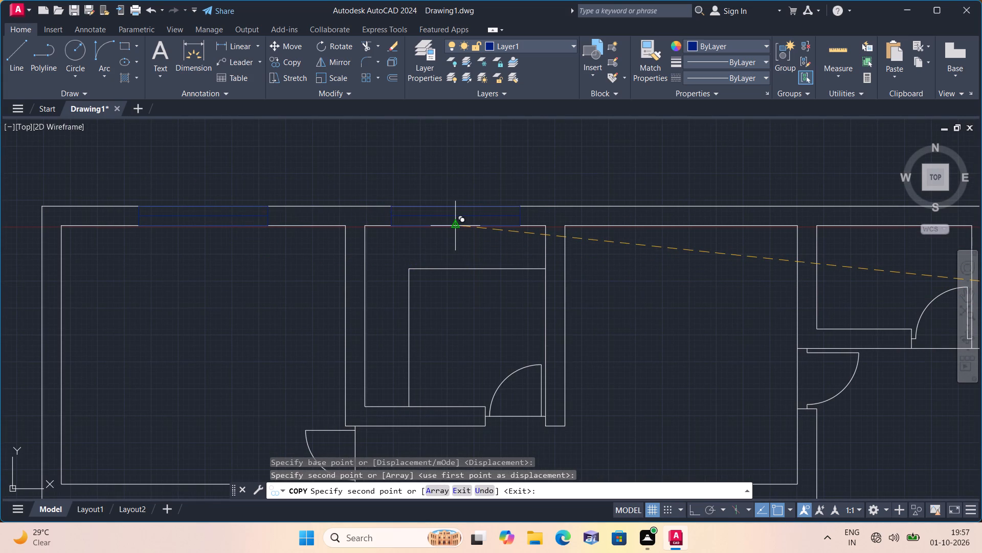
pyautogui.click(459, 223)
pyautogui.scroll(-1, 459, 223)
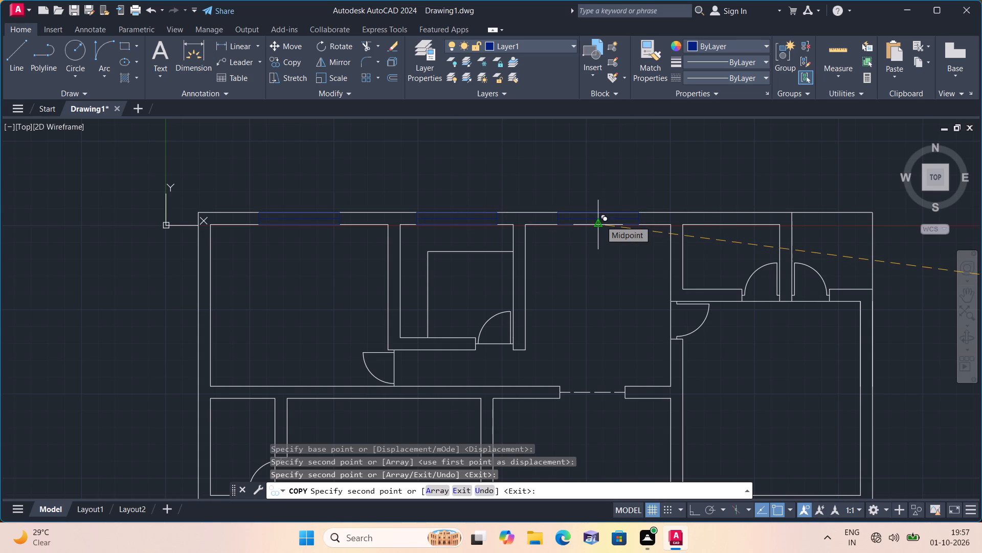
pyautogui.click(600, 221)
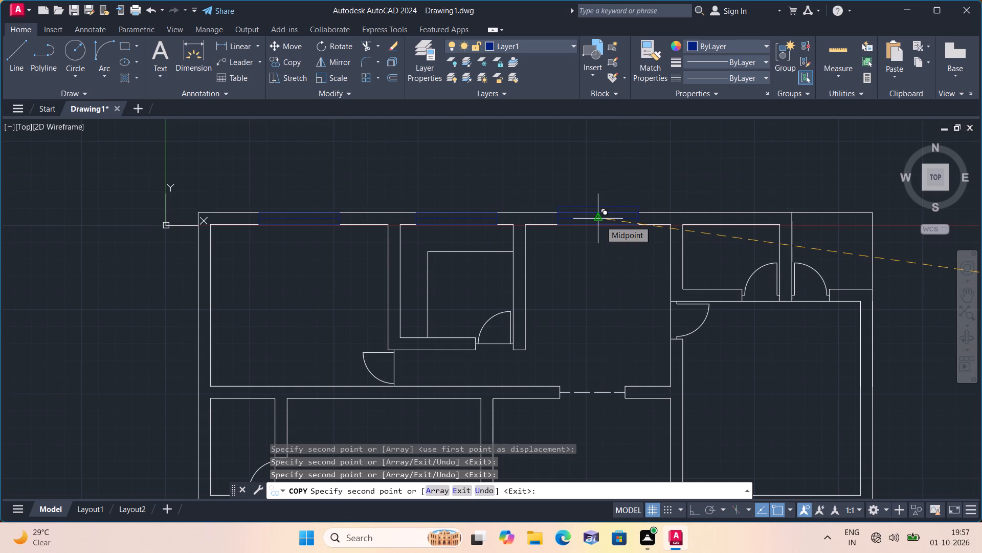
pyautogui.press('Escape')
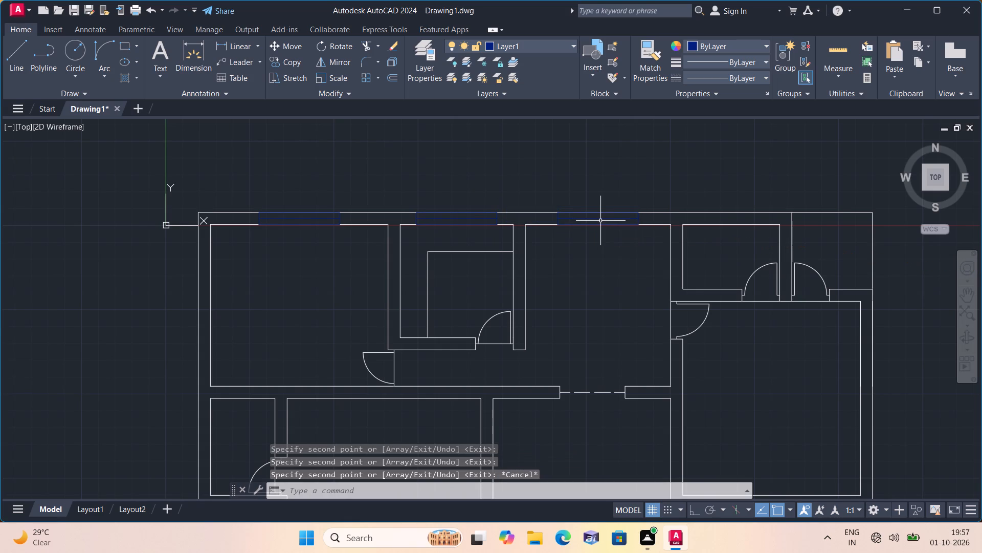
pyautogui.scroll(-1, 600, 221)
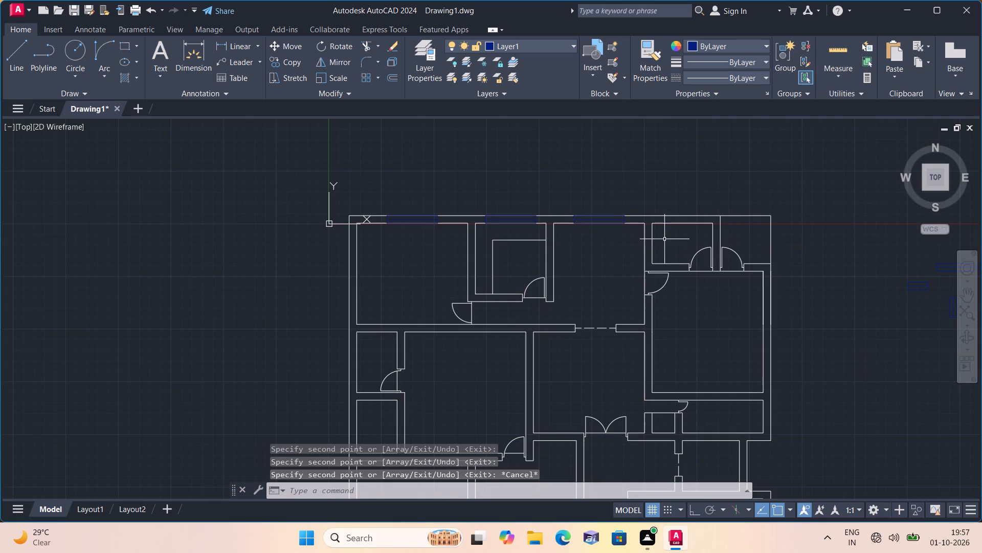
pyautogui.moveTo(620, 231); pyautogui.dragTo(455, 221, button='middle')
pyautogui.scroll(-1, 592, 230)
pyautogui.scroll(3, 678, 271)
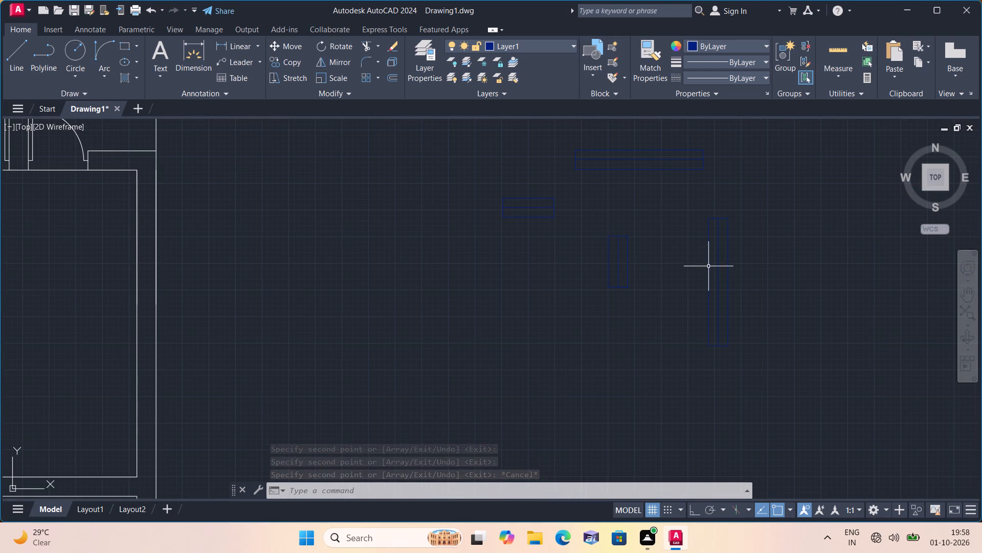
# Copy the 2' horizontal window from its lower edge's midpoint onto the inner top-wall line of the small upper-right room, left of centre.
pyautogui.scroll(1, 602, 165)
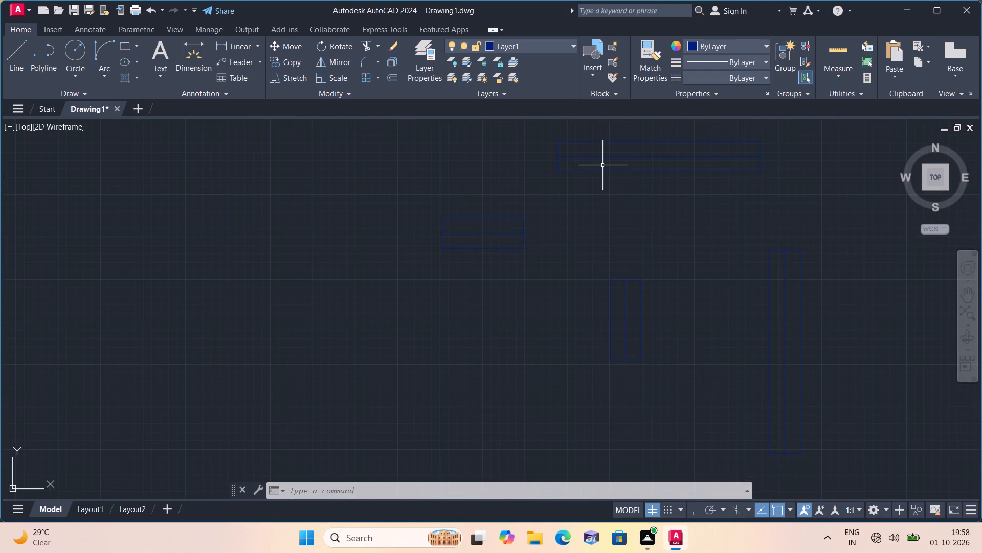
pyautogui.click(410, 197)
pyautogui.click(563, 260)
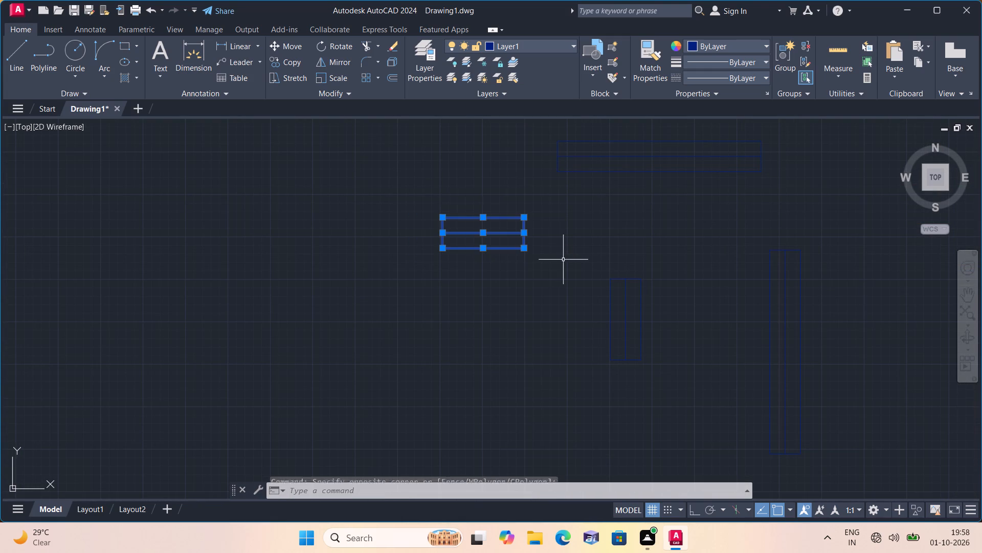
pyautogui.click(293, 62)
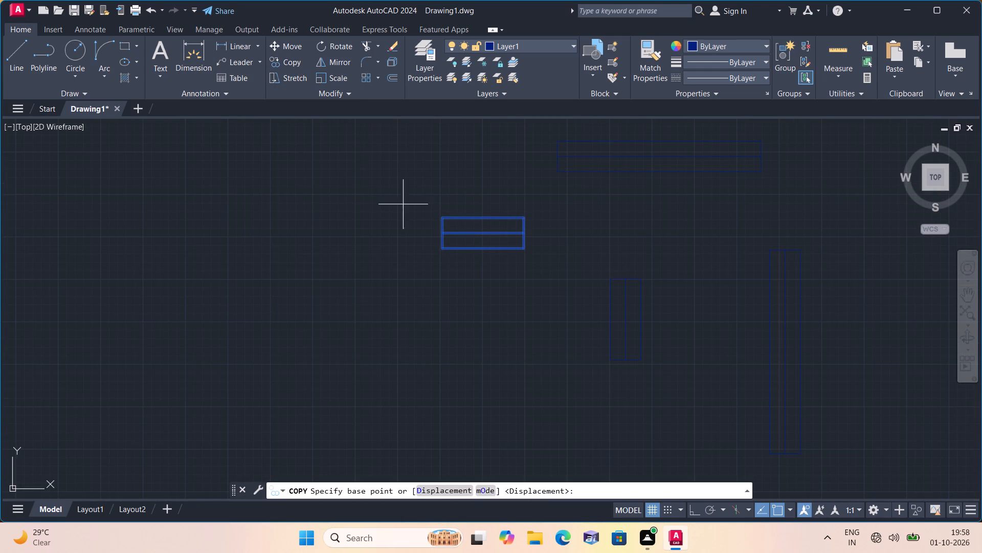
pyautogui.click(480, 249)
pyautogui.scroll(-2, 295, 269)
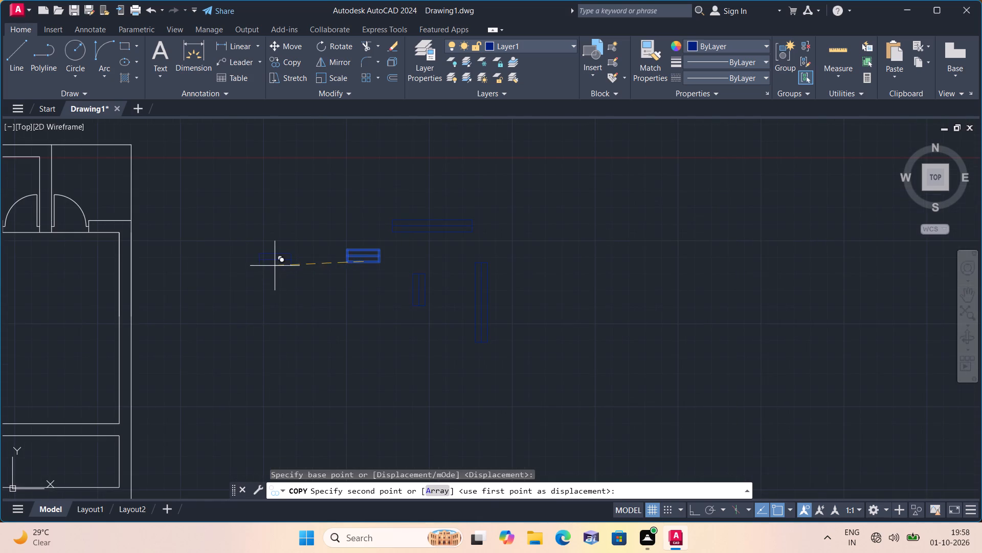
pyautogui.moveTo(274, 264); pyautogui.dragTo(460, 349, button='middle')
pyautogui.scroll(1, 166, 263)
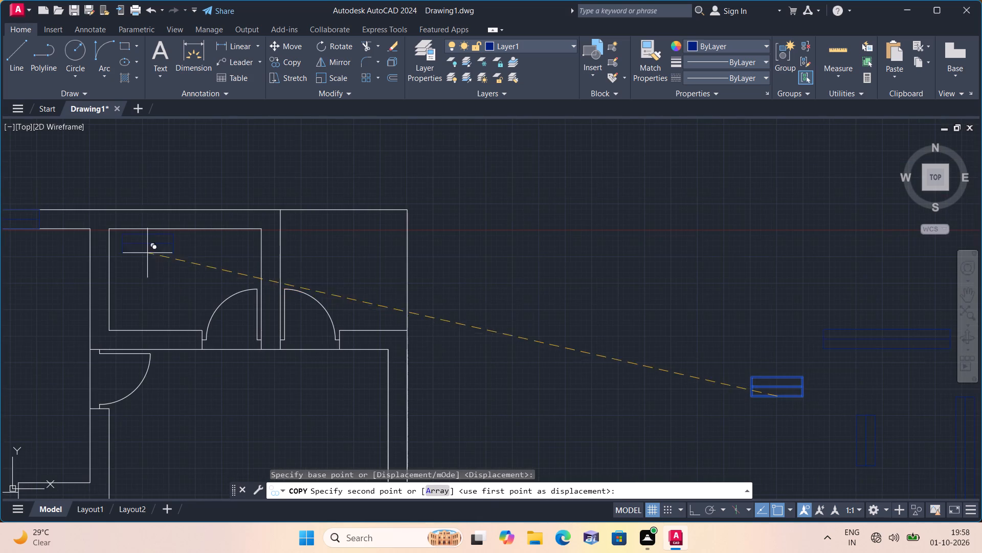
pyautogui.scroll(3, 145, 229)
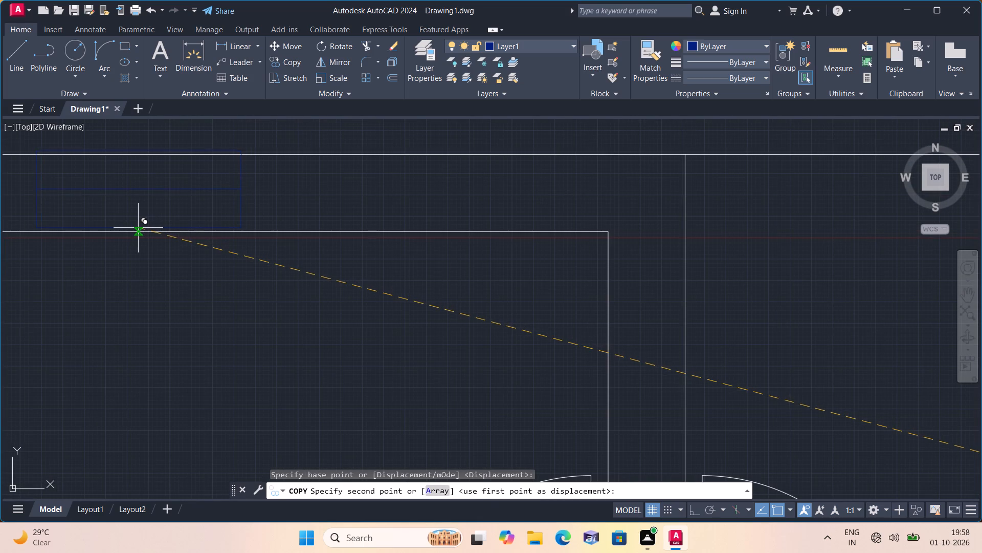
pyautogui.click(138, 228)
pyautogui.scroll(-3, 182, 272)
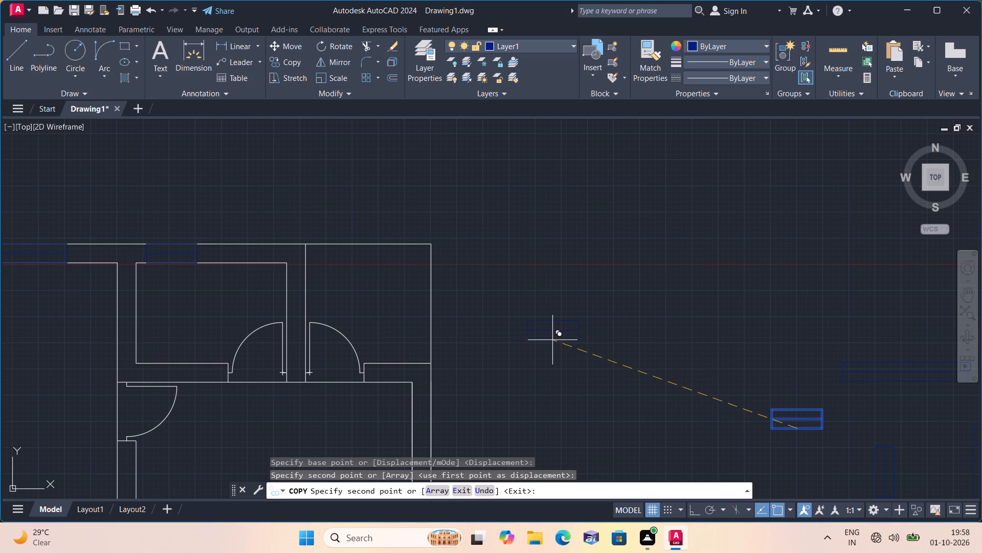
pyautogui.press('Escape')
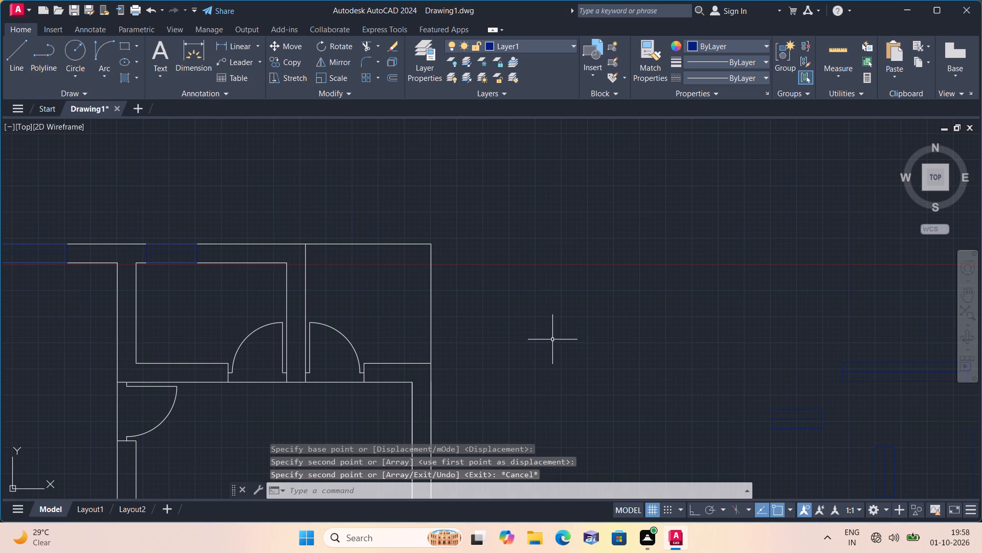
# Copy the 5' horizontal window from its upper edge's midpoint to the inner midpoint of the lower-left room's bottom wall.
pyautogui.scroll(-1, 552, 339)
pyautogui.moveTo(593, 369); pyautogui.dragTo(568, 311, button='middle')
pyautogui.scroll(-1, 550, 267)
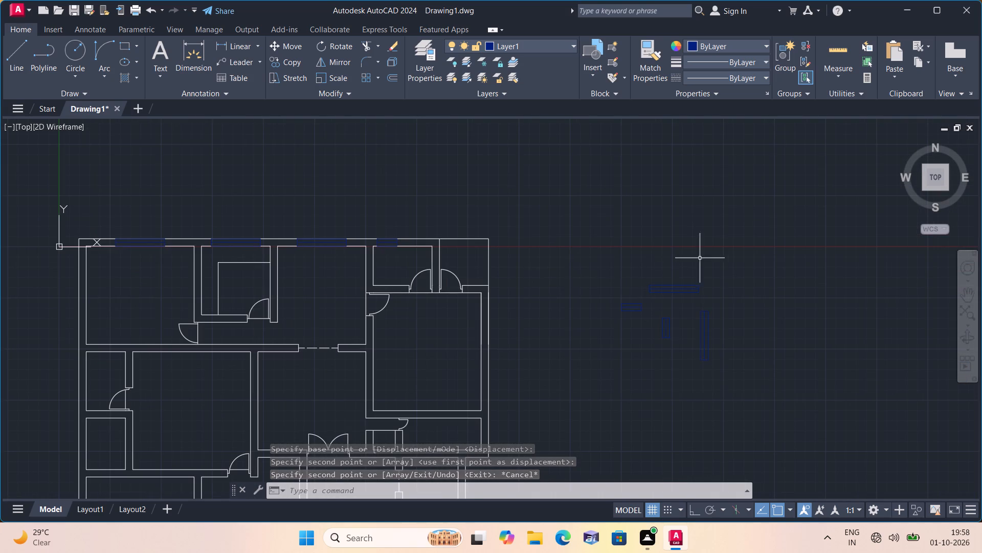
pyautogui.scroll(1, 765, 245)
pyautogui.scroll(2, 684, 325)
pyautogui.click(659, 330)
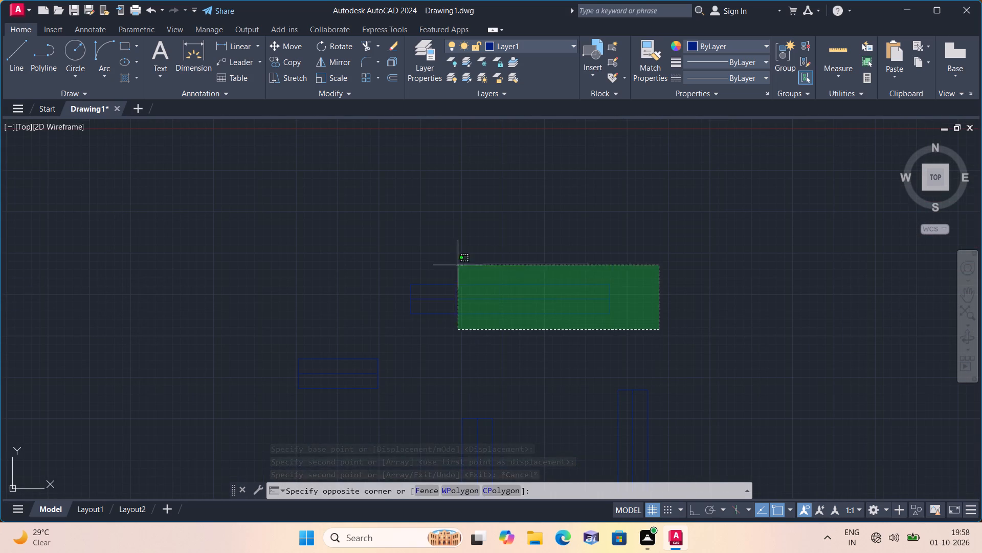
pyautogui.click(384, 224)
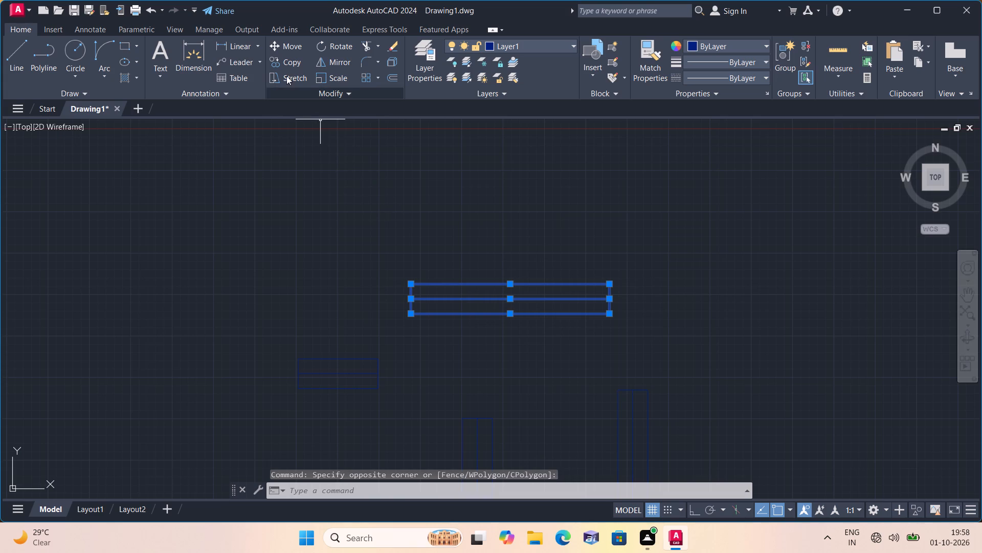
pyautogui.click(296, 60)
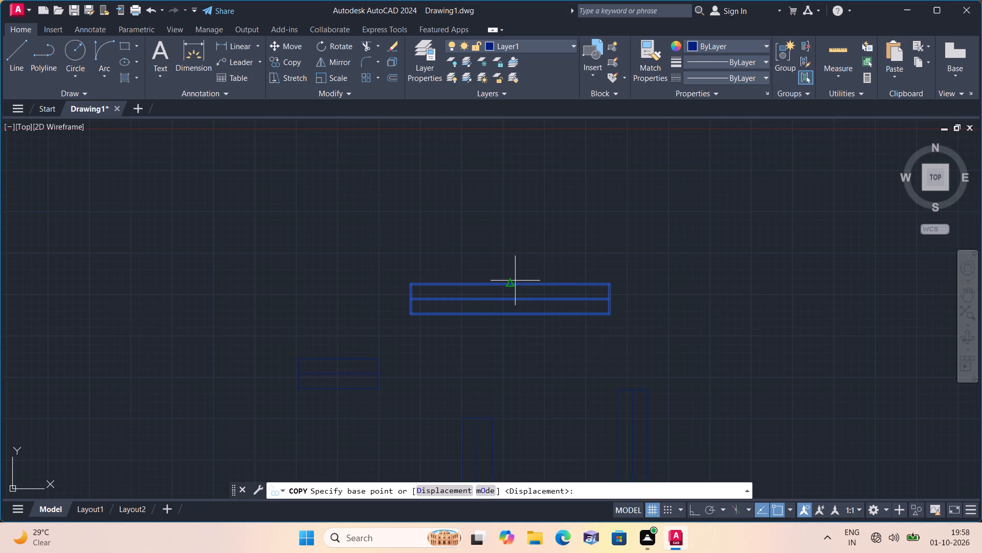
pyautogui.click(508, 282)
pyautogui.scroll(-2, 471, 286)
pyautogui.moveTo(438, 336); pyautogui.dragTo(436, 334, button='middle')
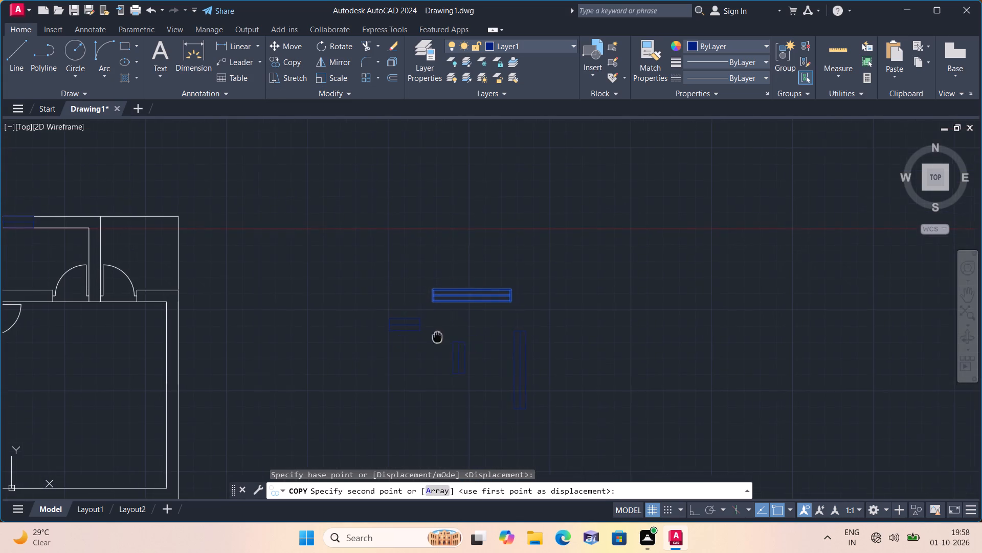
pyautogui.moveTo(436, 334); pyautogui.dragTo(592, 212, button='middle')
pyautogui.scroll(-1, 630, 190)
pyautogui.scroll(-1, 443, 377)
pyautogui.moveTo(480, 341); pyautogui.dragTo(588, 244, button='middle')
pyautogui.moveTo(440, 426); pyautogui.dragTo(525, 274, button='middle')
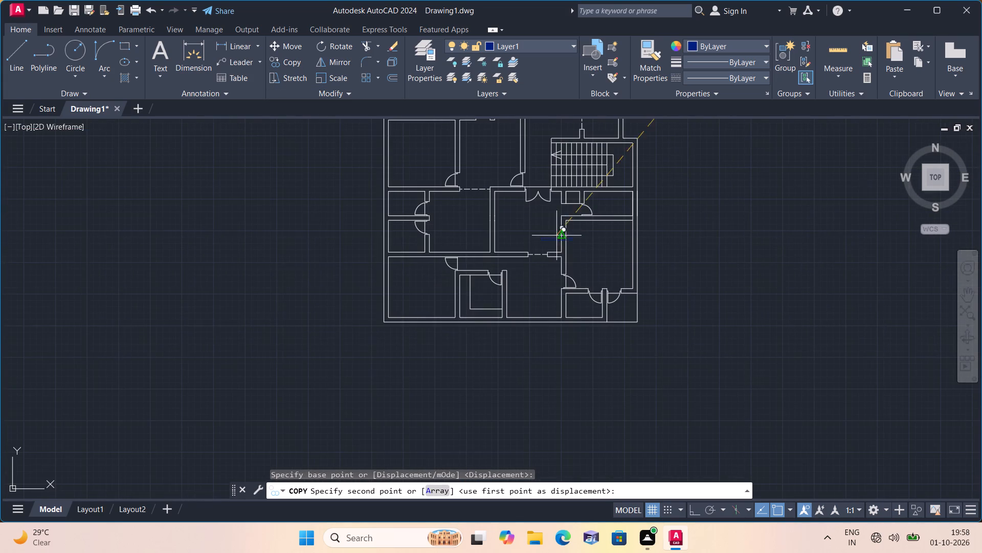
pyautogui.scroll(4, 436, 320)
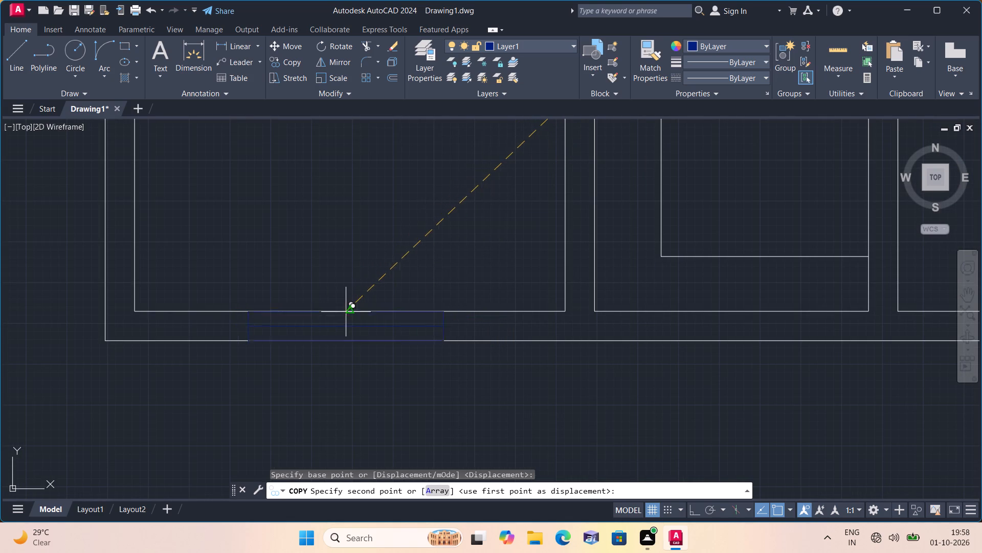
pyautogui.click(346, 311)
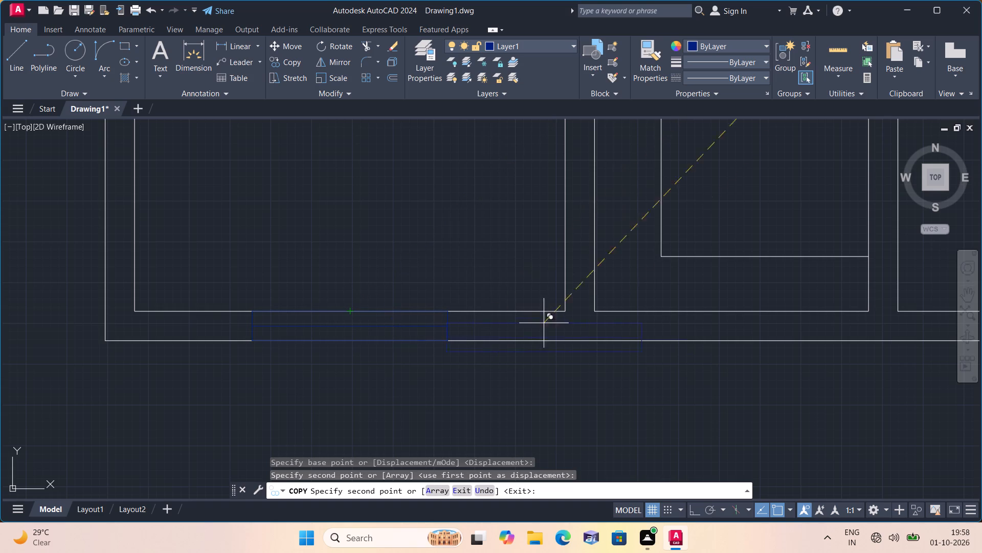
# Place two more copies of the 5' window at the inner bottom-wall midpoints of the next two rooms to the right.
pyautogui.click(733, 310)
pyautogui.moveTo(711, 307); pyautogui.dragTo(498, 300, button='middle')
pyautogui.scroll(-1, 765, 326)
pyautogui.moveTo(762, 325); pyautogui.dragTo(728, 307, button='middle')
pyautogui.scroll(-1, 703, 286)
pyautogui.click(762, 290)
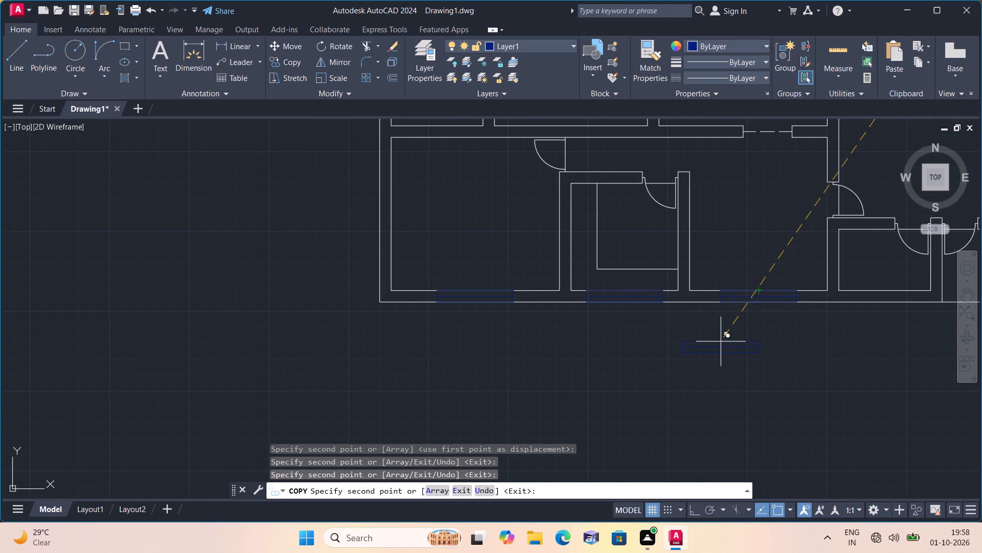
pyautogui.press('Escape')
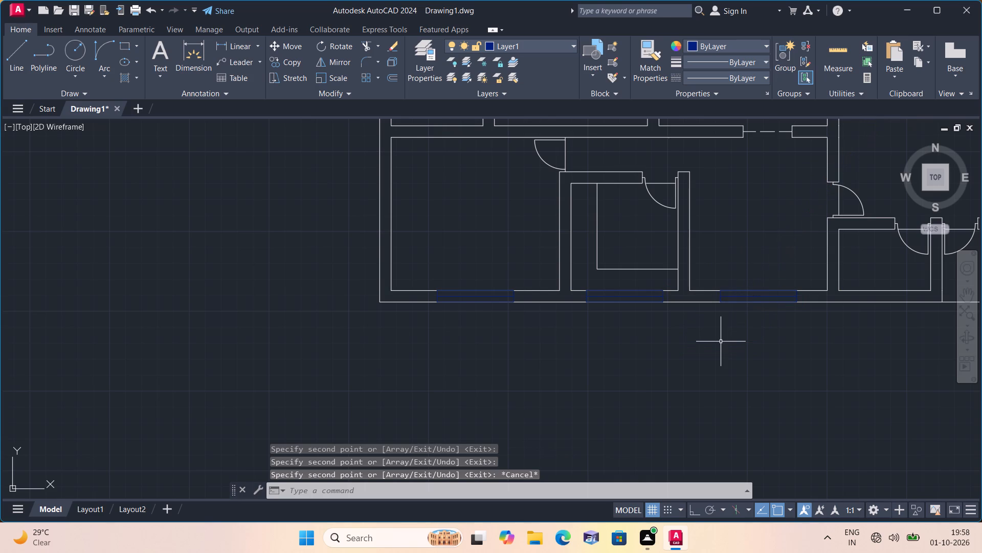
# Move the original 2' horizontal window by its upper edge's midpoint into the small lower-right room's bottom wall, near its left corner.
pyautogui.scroll(-1, 721, 343)
pyautogui.moveTo(719, 369); pyautogui.dragTo(491, 357, button='middle')
pyautogui.scroll(-1, 715, 368)
pyautogui.scroll(-1, 477, 357)
pyautogui.moveTo(641, 231); pyautogui.dragTo(636, 352, button='middle')
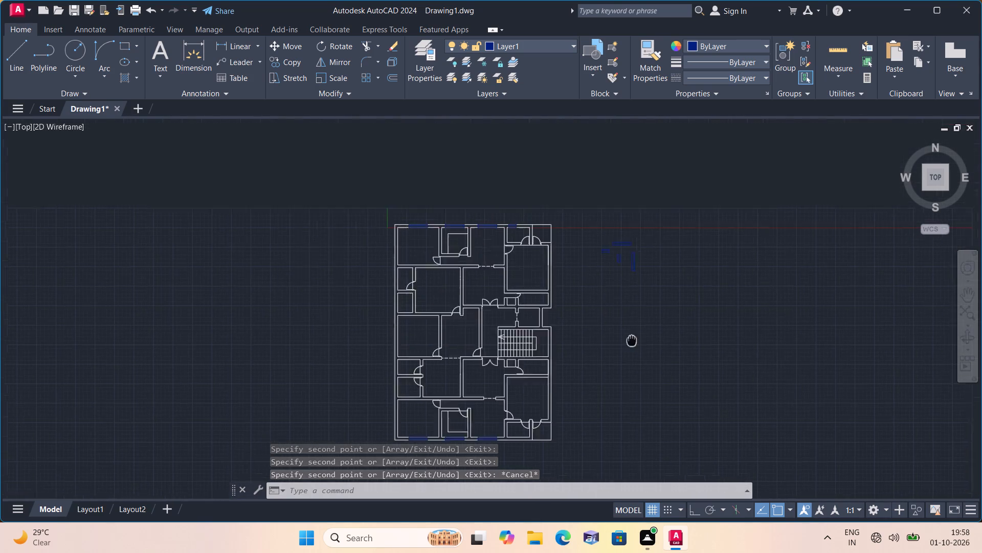
pyautogui.moveTo(636, 352); pyautogui.dragTo(641, 355, button='middle')
pyautogui.scroll(4, 608, 283)
pyautogui.click(683, 224)
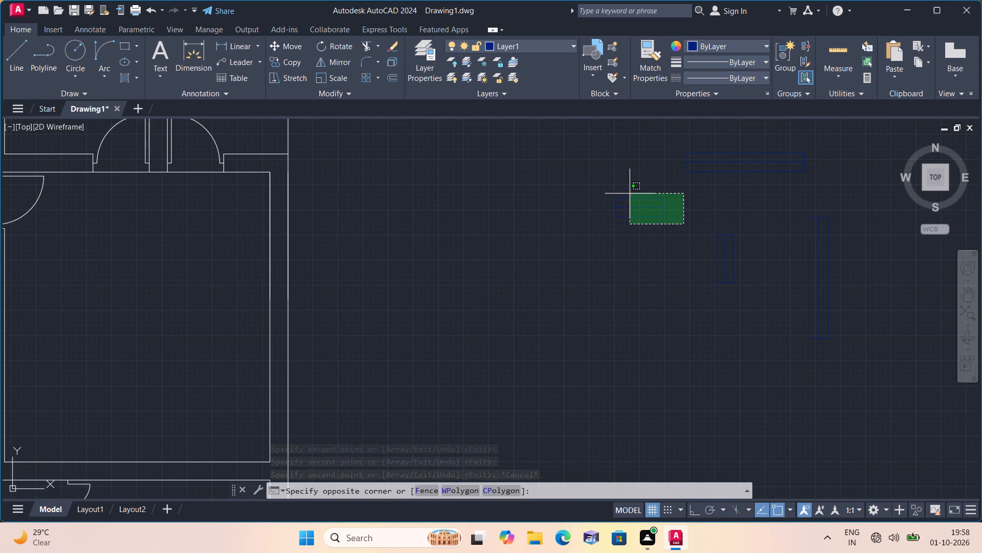
pyautogui.click(606, 179)
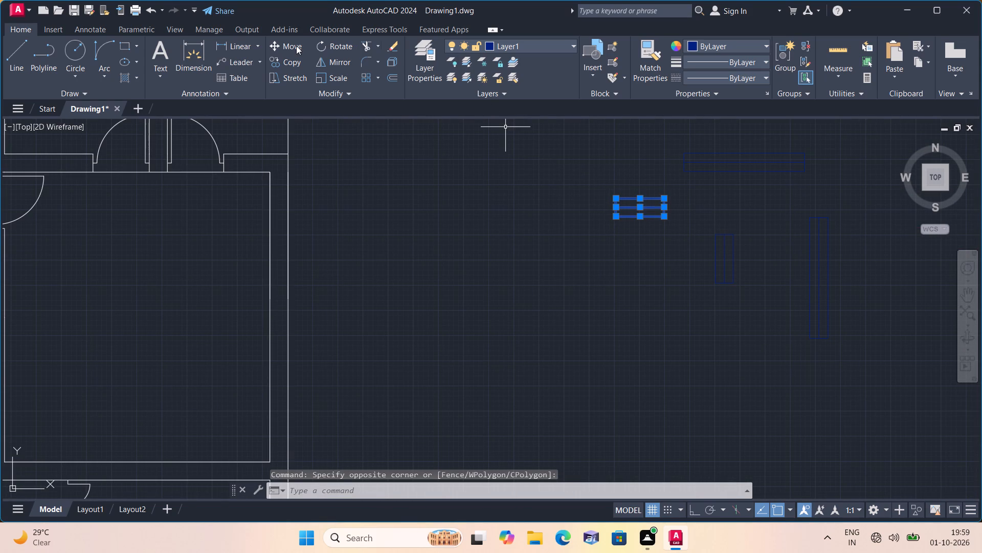
pyautogui.click(296, 45)
pyautogui.click(638, 196)
pyautogui.scroll(-1, 472, 382)
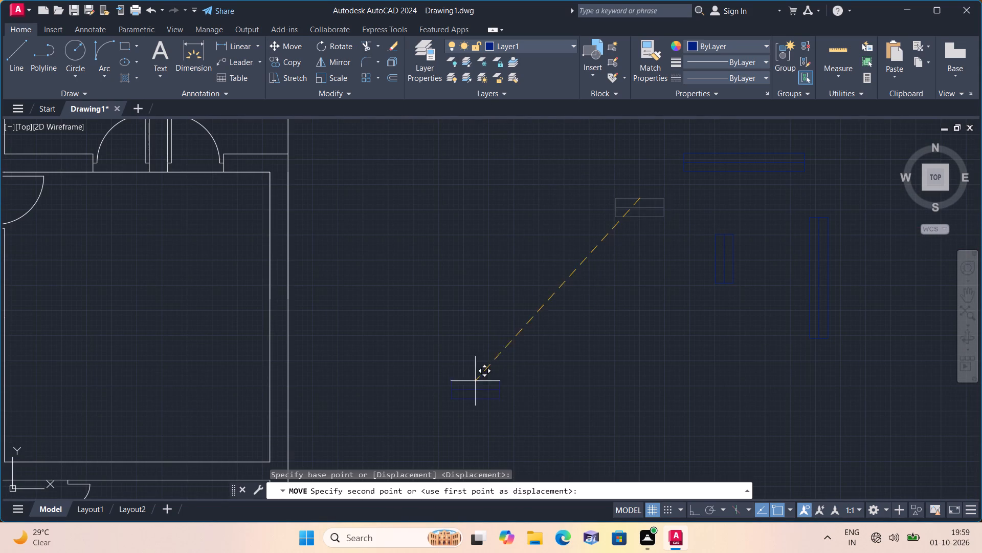
pyautogui.scroll(-1, 471, 383)
pyautogui.moveTo(471, 381); pyautogui.dragTo(521, 285, button='middle')
pyautogui.moveTo(545, 367); pyautogui.dragTo(575, 268, button='middle')
pyautogui.moveTo(497, 438); pyautogui.dragTo(569, 266, button='middle')
pyautogui.scroll(-1, 520, 364)
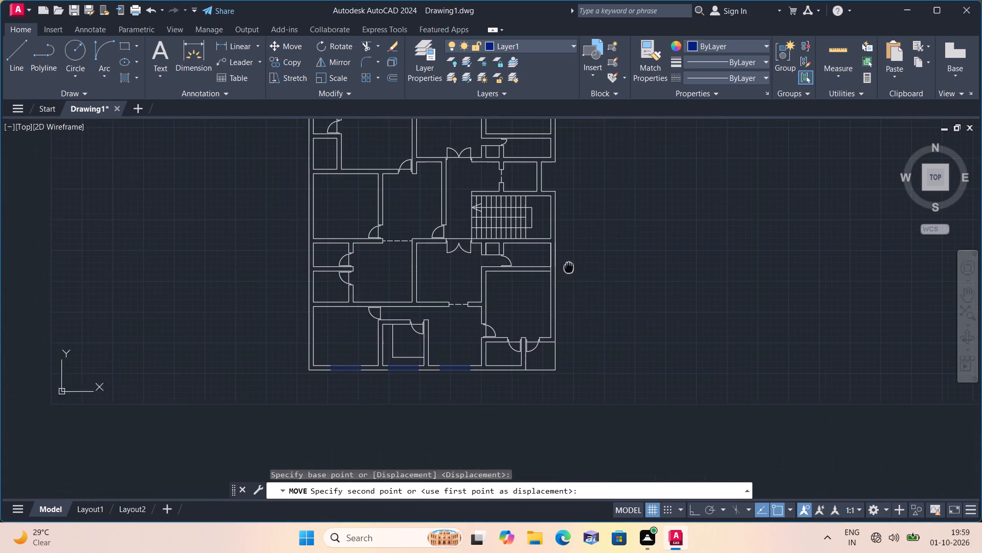
pyautogui.scroll(5, 489, 374)
pyautogui.scroll(1, 482, 323)
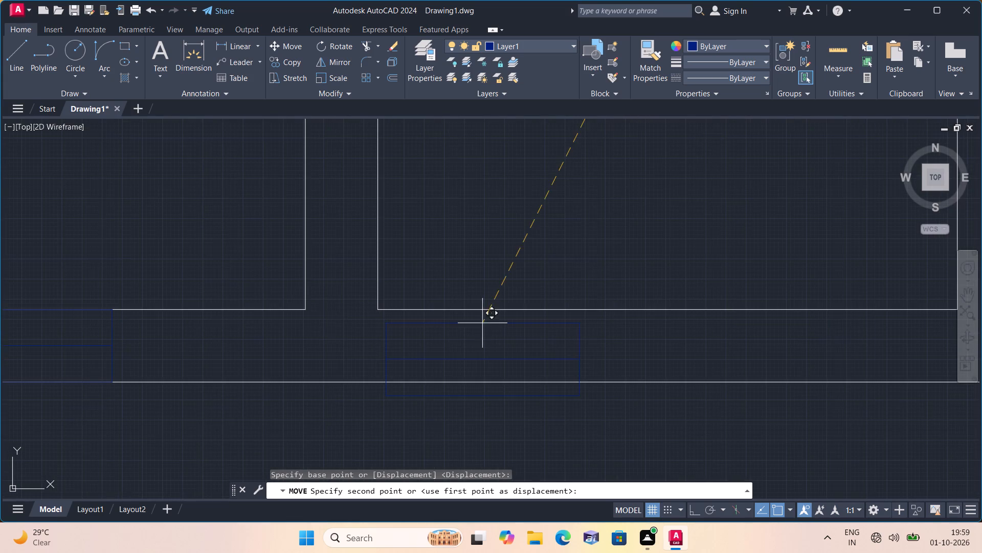
pyautogui.click(478, 306)
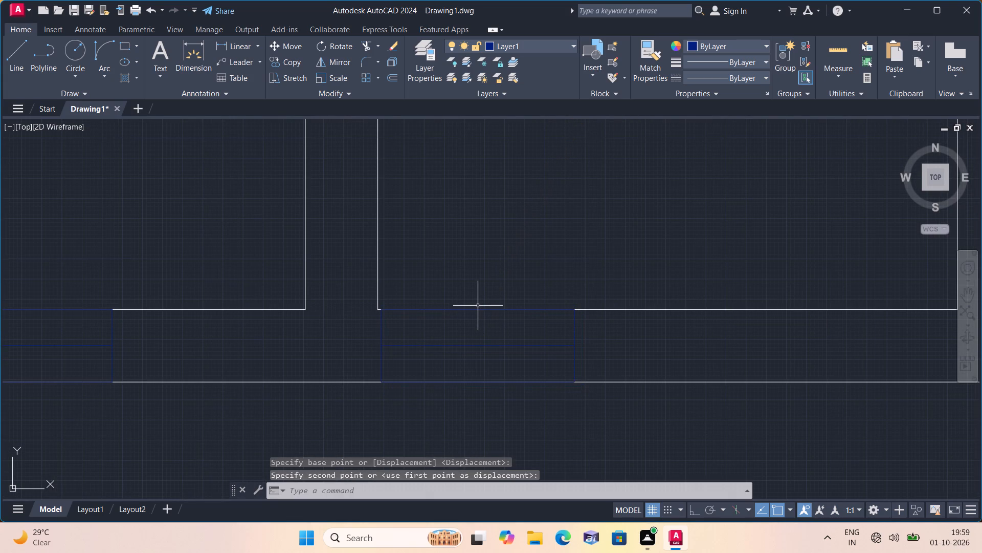
pyautogui.press('Escape')
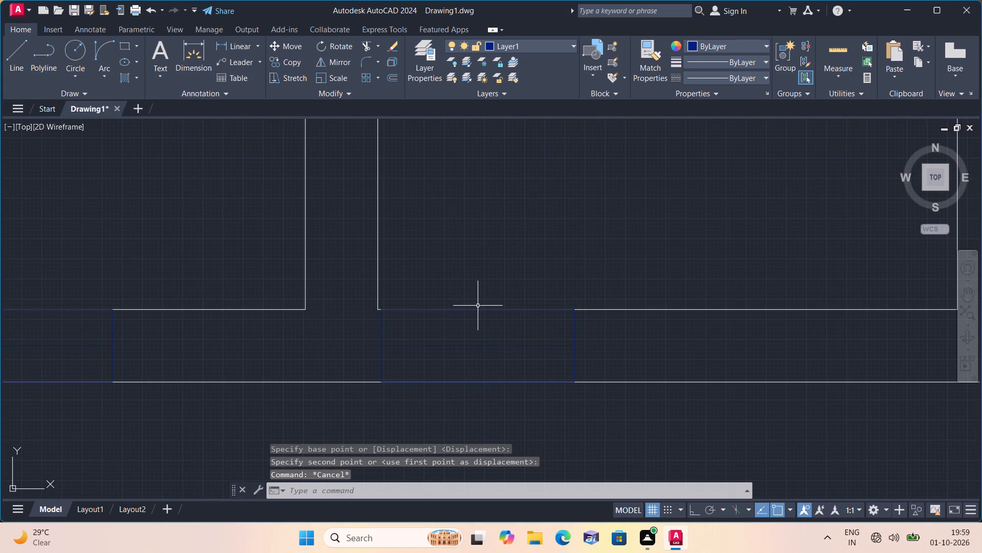
# Copy the 5' vertical window from its left edge's midpoint to the inner midpoint of the large upper-right room's right wall.
pyautogui.scroll(-4, 478, 306)
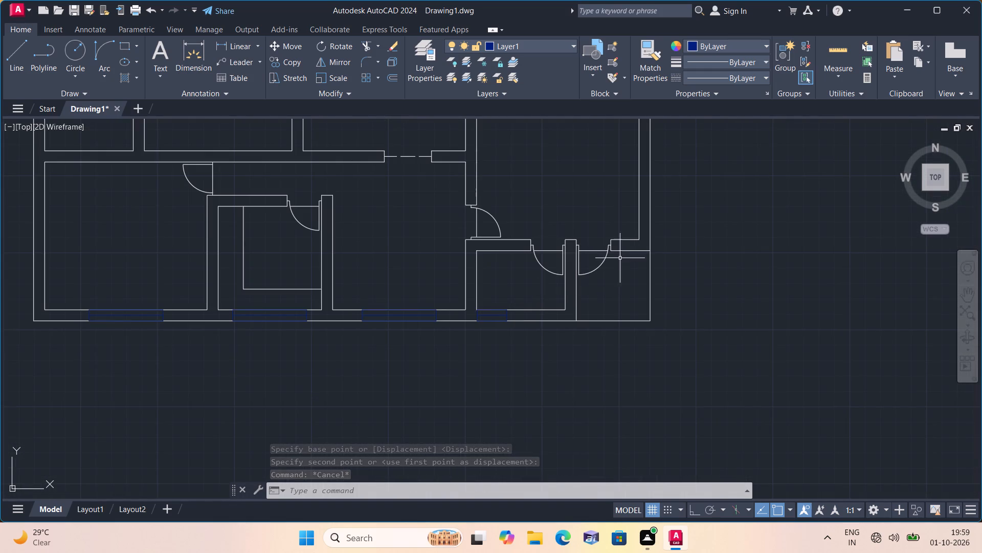
pyautogui.scroll(-1, 620, 243)
pyautogui.moveTo(612, 245); pyautogui.dragTo(480, 340, button='middle')
pyautogui.scroll(-1, 477, 341)
pyautogui.scroll(-1, 536, 313)
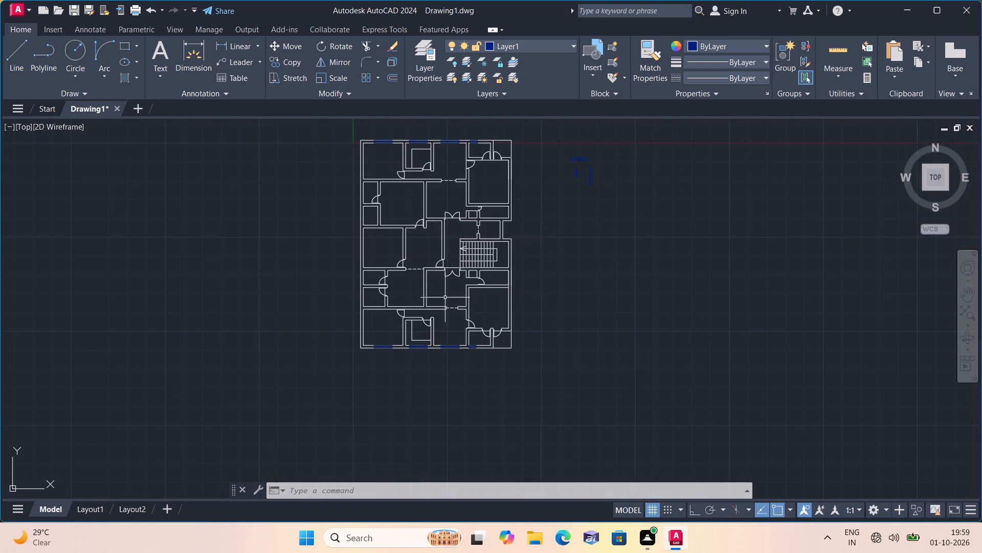
pyautogui.scroll(4, 609, 163)
pyautogui.moveTo(455, 178); pyautogui.dragTo(469, 211)
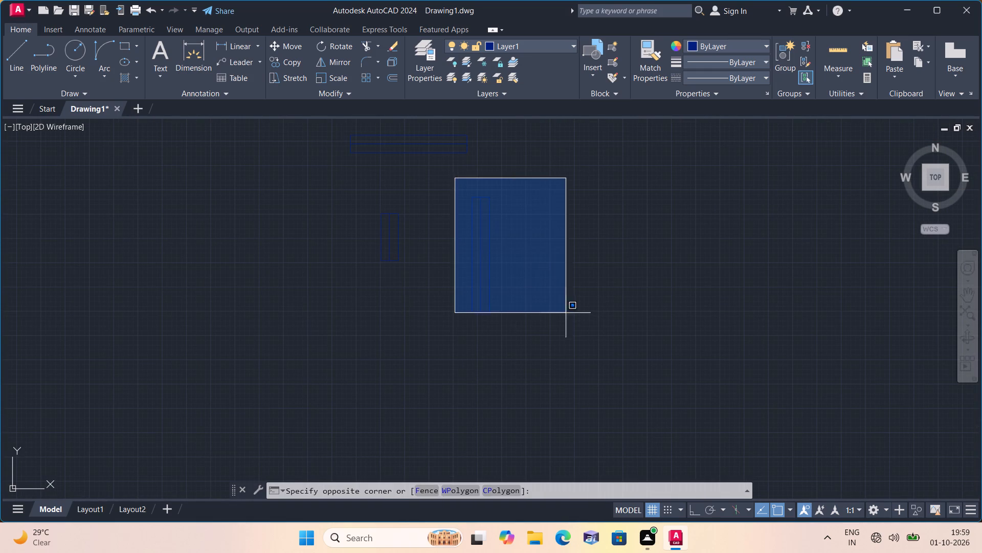
pyautogui.click(560, 329)
pyautogui.click(293, 59)
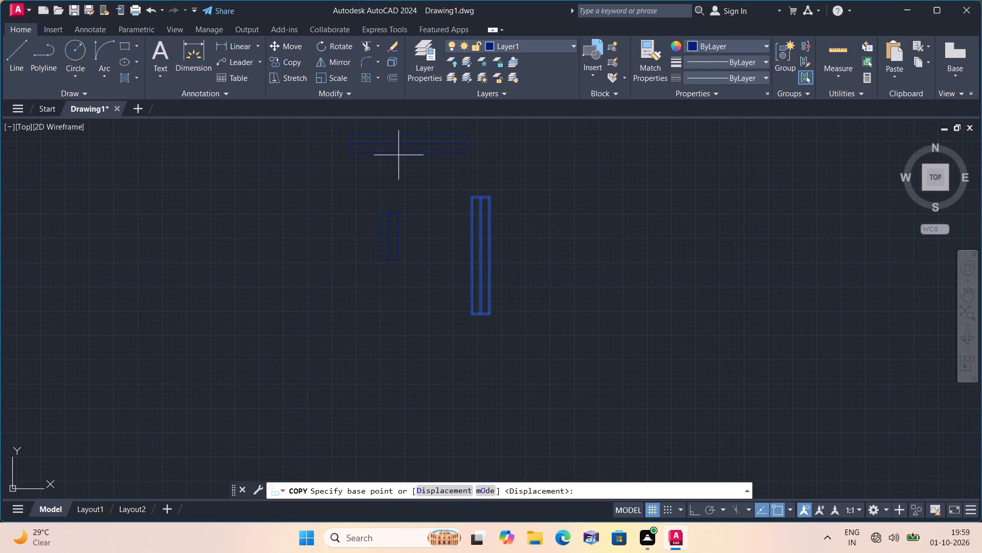
pyautogui.click(471, 253)
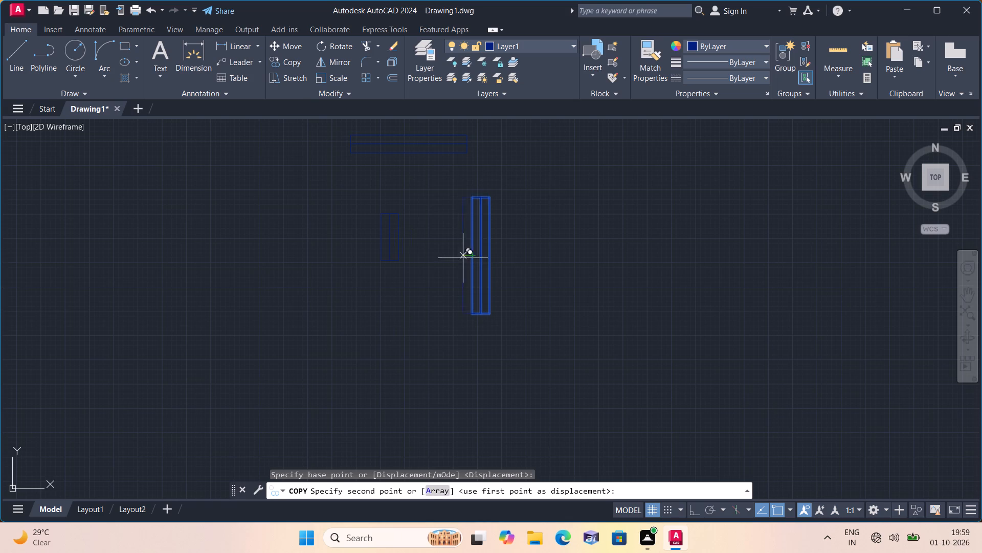
pyautogui.scroll(-1, 352, 313)
pyautogui.moveTo(343, 320); pyautogui.dragTo(433, 299, button='middle')
pyautogui.scroll(-1, 343, 320)
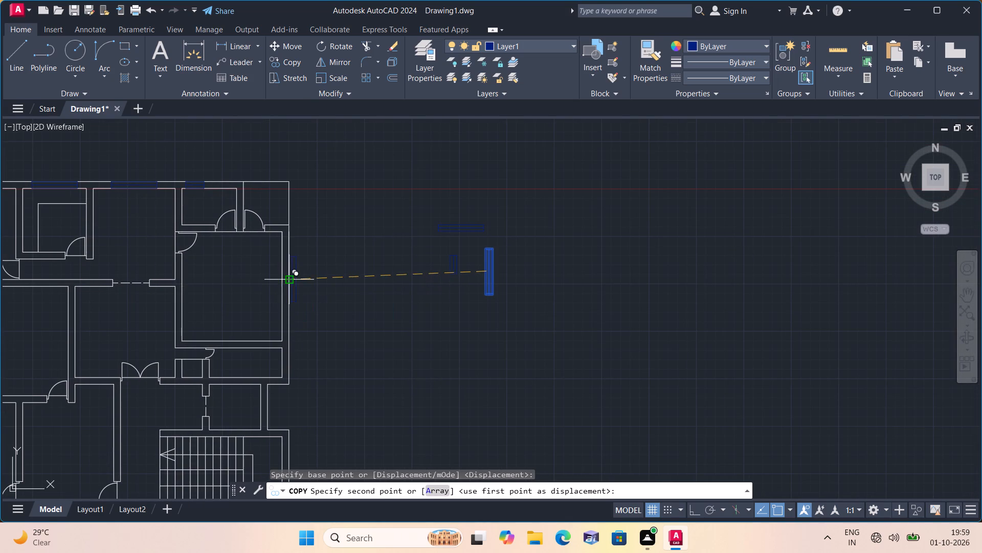
pyautogui.scroll(2, 294, 279)
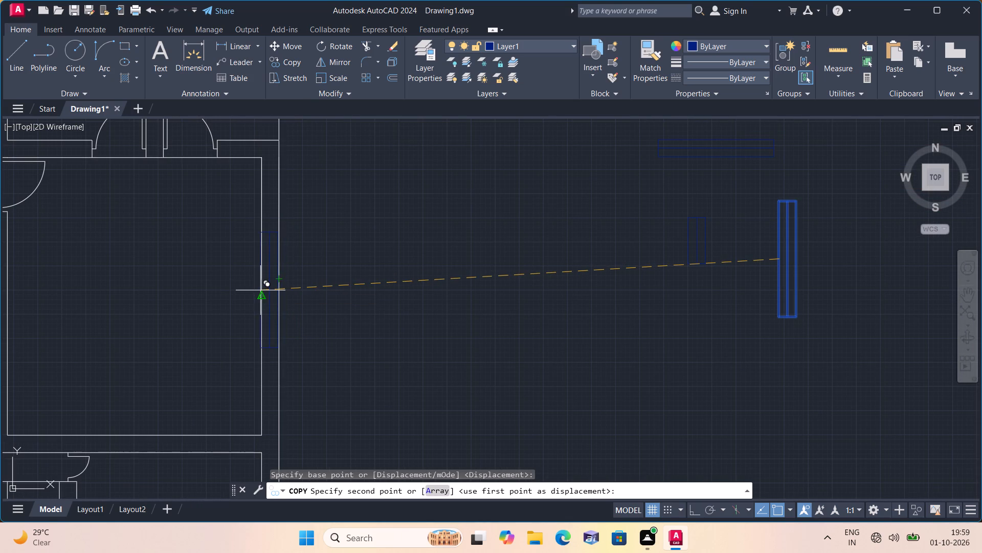
pyautogui.click(262, 297)
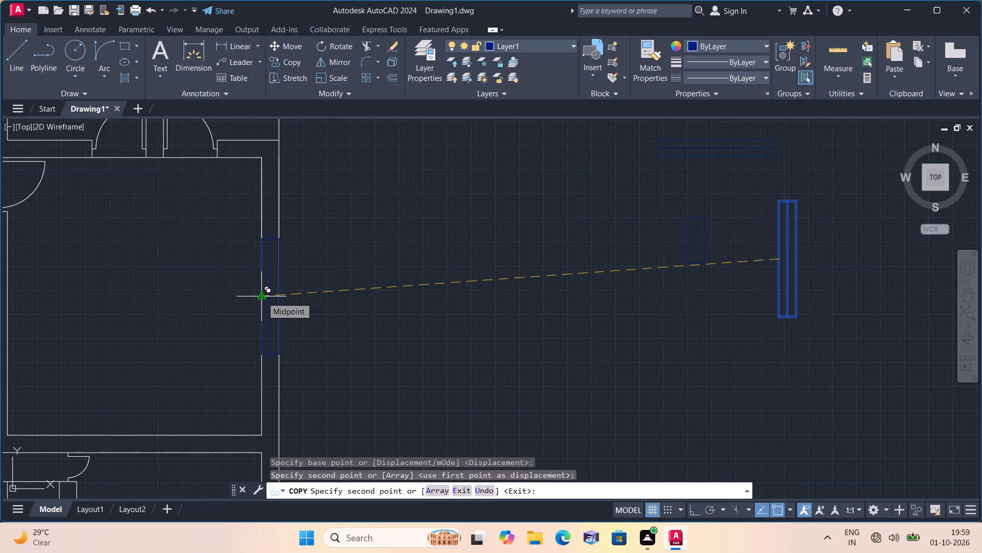
pyautogui.scroll(-1, 262, 297)
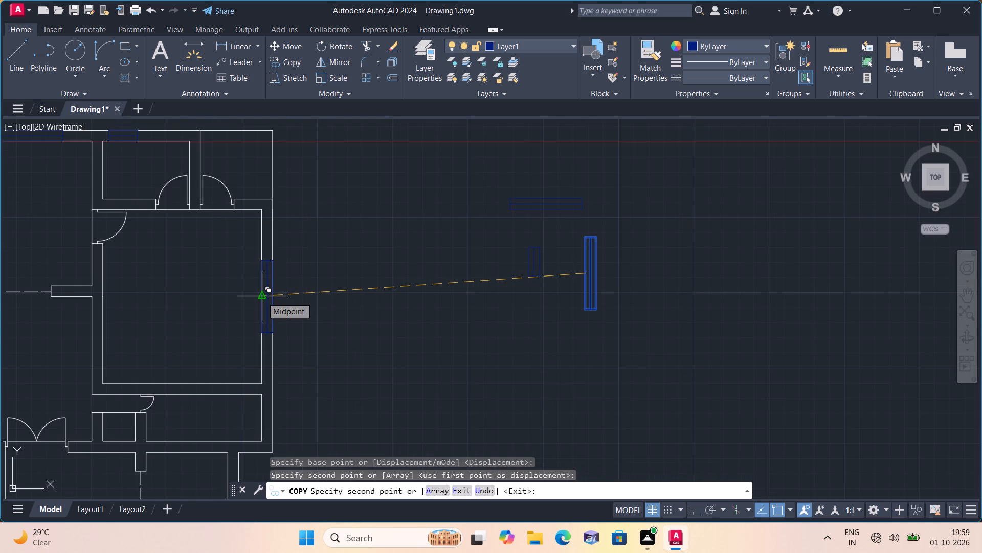
# Place another copy of the 5' vertical window at the inner midpoint of the staircase's right wall.
pyautogui.moveTo(456, 304); pyautogui.dragTo(471, 212, button='middle')
pyautogui.scroll(-1, 466, 226)
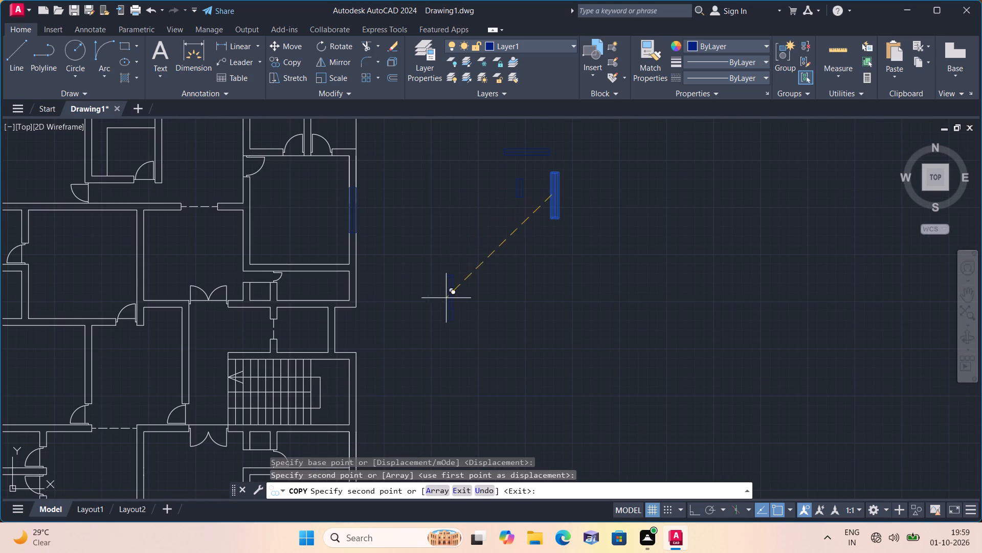
pyautogui.moveTo(457, 240); pyautogui.dragTo(481, 163, button='middle')
pyautogui.scroll(-1, 462, 220)
pyautogui.scroll(2, 422, 265)
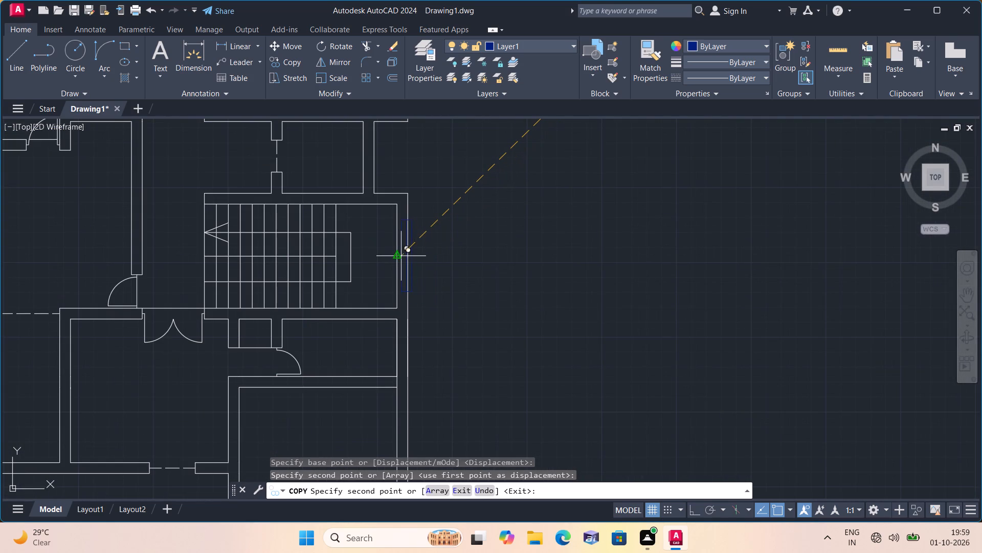
pyautogui.click(397, 258)
# Place one more copy of the 5' vertical window in the right outer wall of the large lower-right room, then finish copying.
pyautogui.moveTo(440, 269); pyautogui.dragTo(436, 250, button='middle')
pyautogui.scroll(-1, 436, 250)
pyautogui.moveTo(436, 250); pyautogui.dragTo(444, 202, button='middle')
pyautogui.middleClick(479, 317)
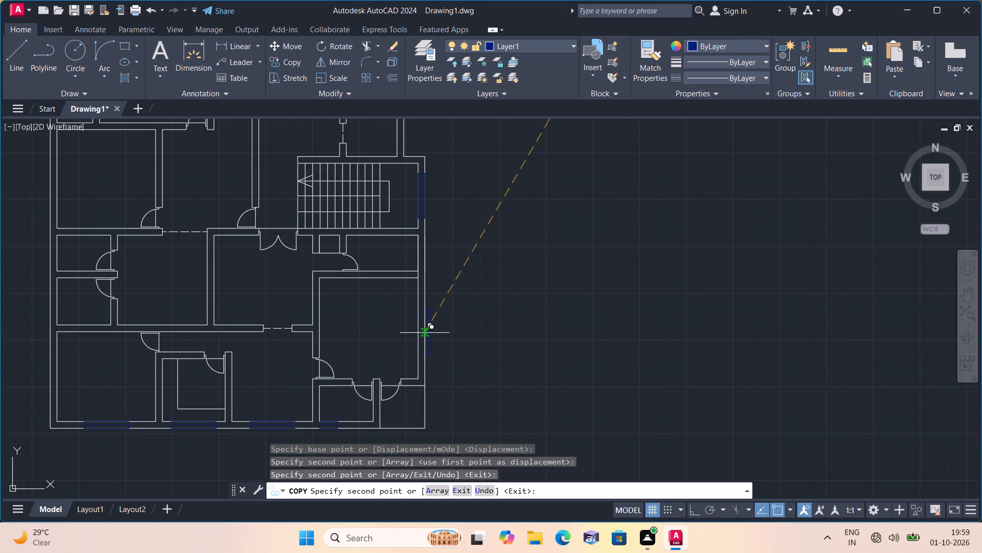
pyautogui.scroll(2, 421, 322)
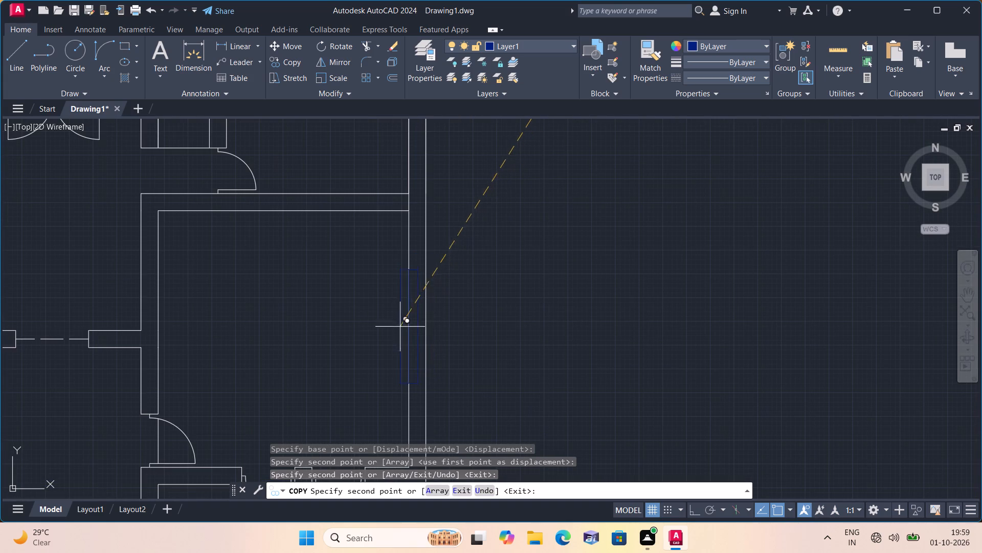
pyautogui.moveTo(411, 372); pyautogui.dragTo(428, 322, button='middle')
pyautogui.scroll(-1, 411, 372)
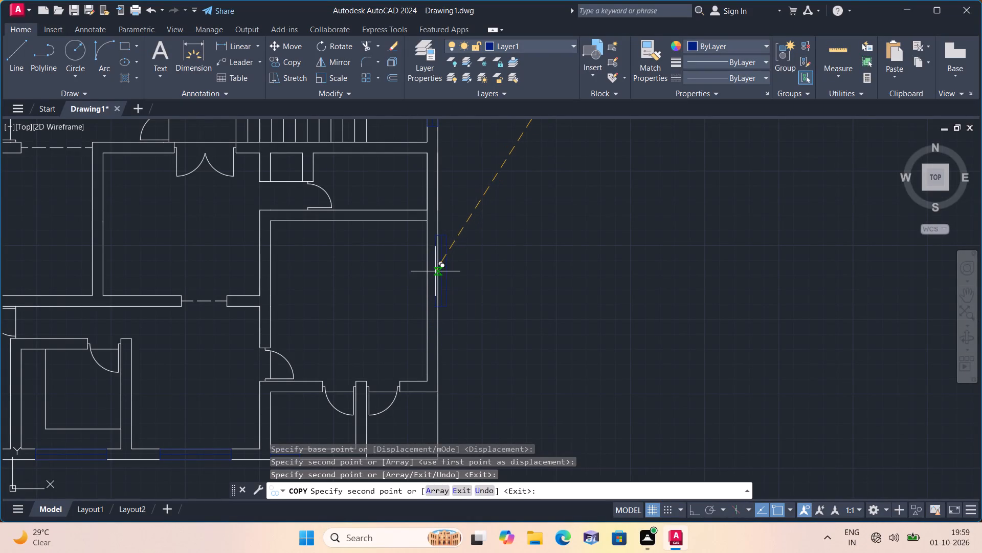
pyautogui.scroll(2, 428, 295)
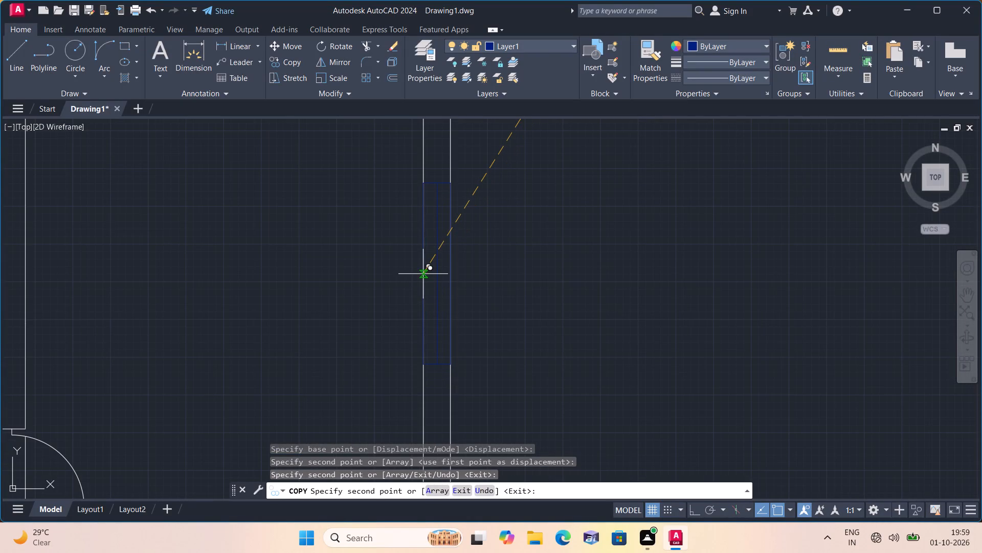
pyautogui.click(423, 274)
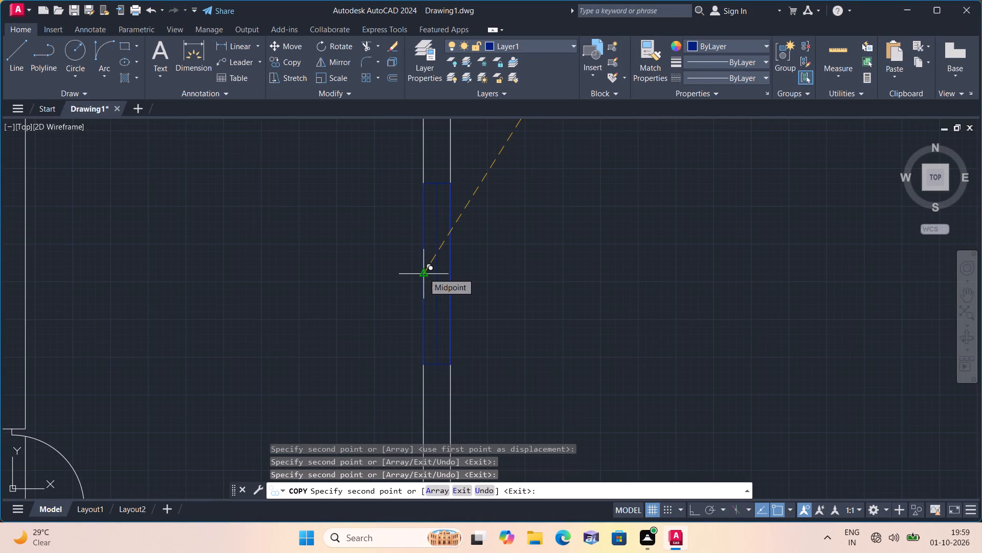
pyautogui.press('Escape')
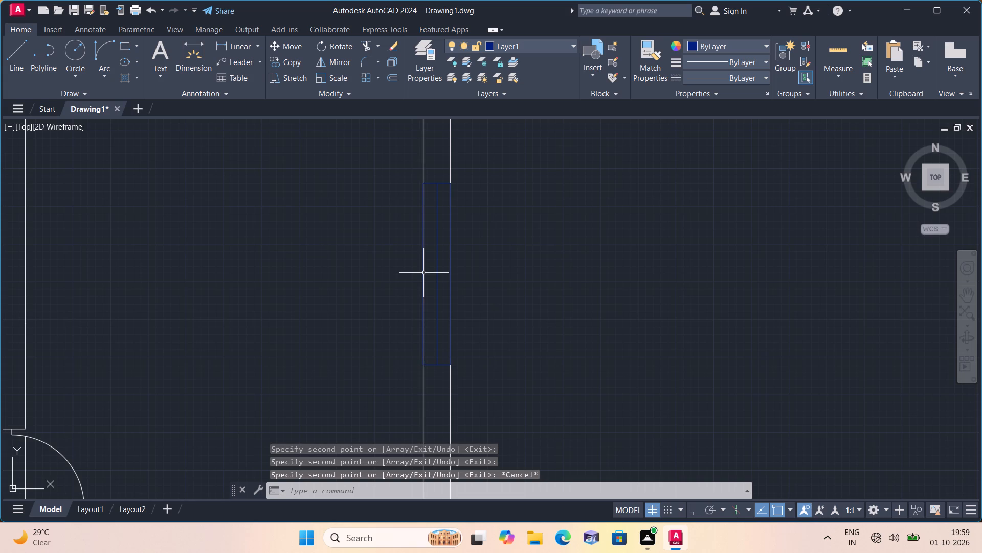
# Copy the 2' vertical window from its left edge's midpoint to the inner right-wall midpoint of the narrow room below the large upper-right room.
pyautogui.scroll(-4, 423, 274)
pyautogui.moveTo(514, 237); pyautogui.dragTo(442, 341, button='middle')
pyautogui.scroll(-1, 514, 237)
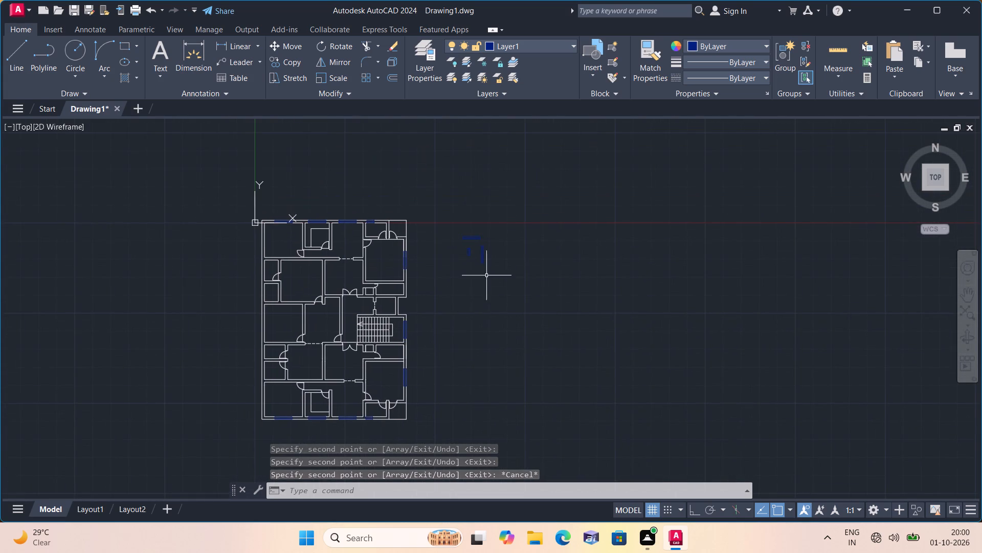
pyautogui.scroll(4, 486, 263)
pyautogui.click(329, 154)
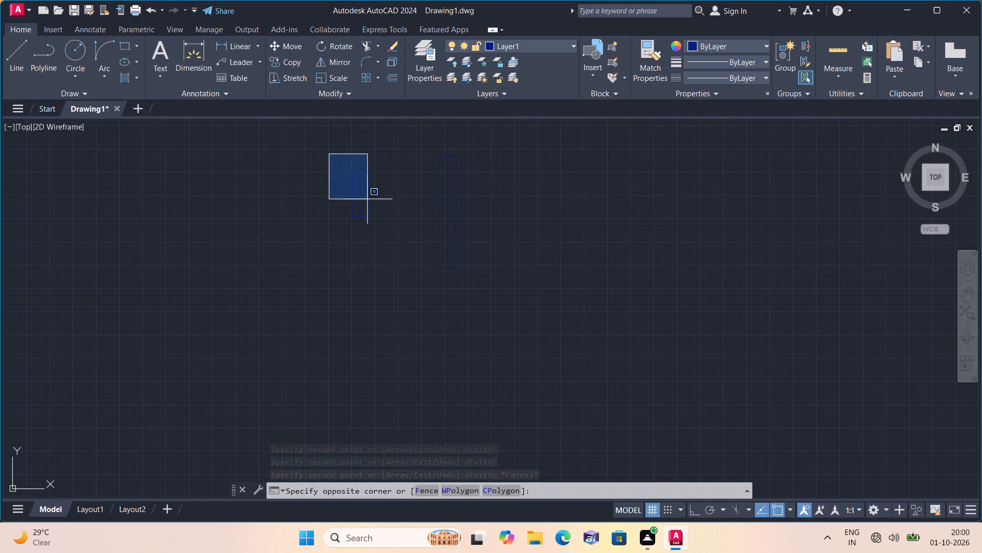
pyautogui.click(395, 244)
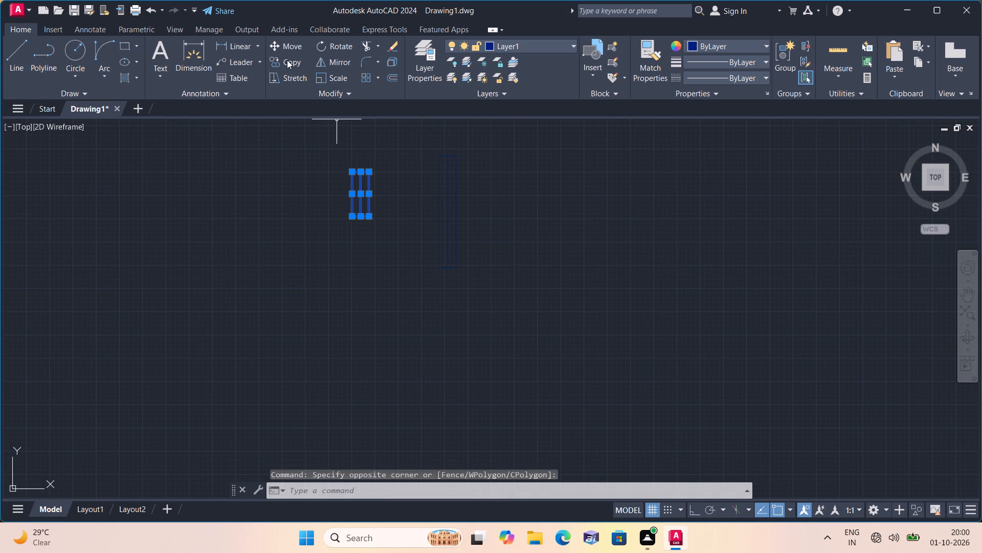
pyautogui.click(287, 60)
pyautogui.click(351, 194)
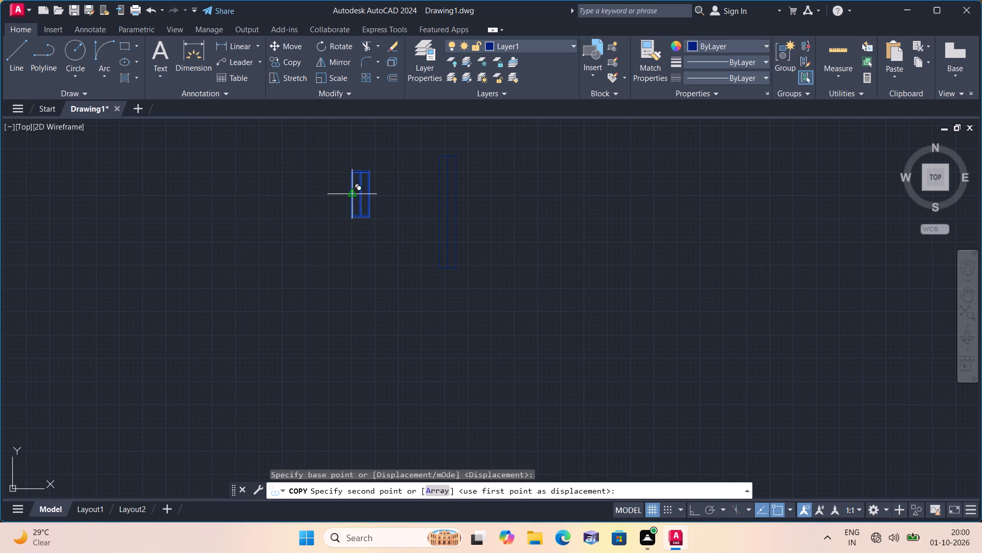
pyautogui.scroll(-3, 274, 228)
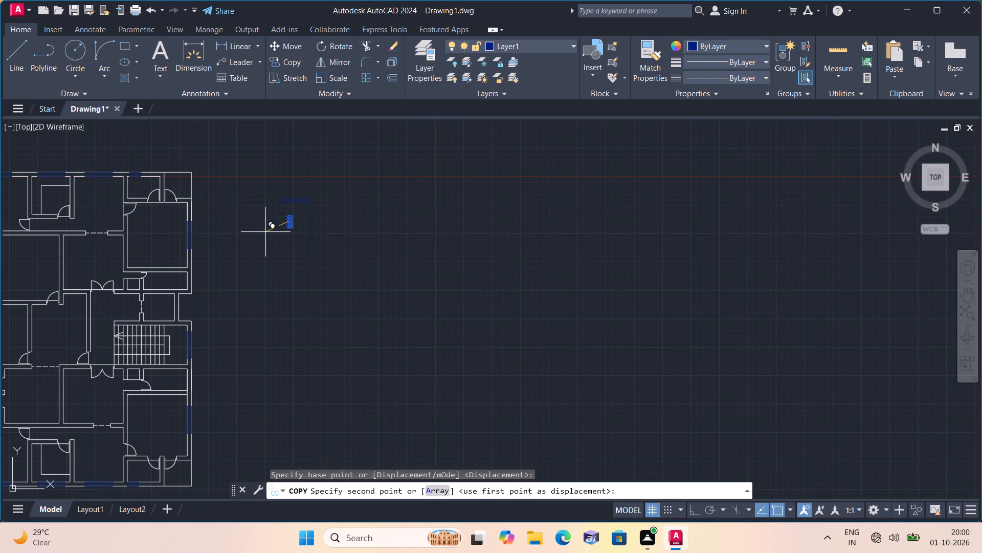
pyautogui.scroll(-3, 265, 232)
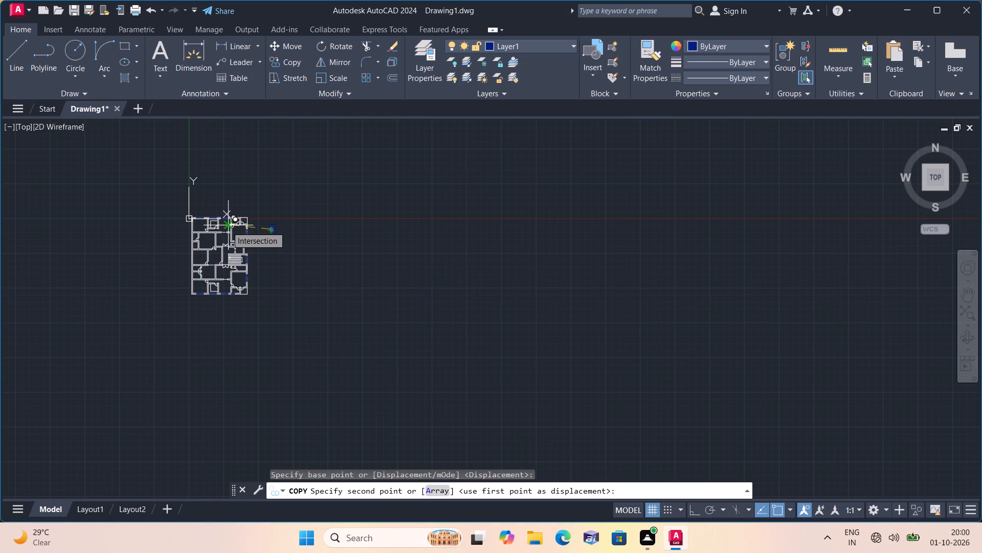
pyautogui.scroll(-1, 295, 225)
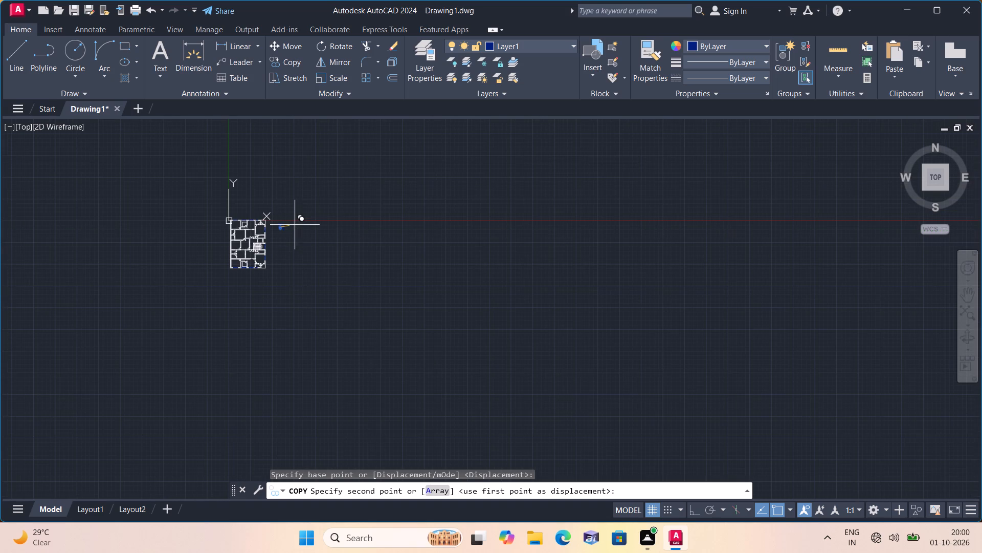
pyautogui.middleClick(295, 225)
pyautogui.scroll(7, 263, 225)
pyautogui.moveTo(357, 304); pyautogui.dragTo(405, 233, button='middle')
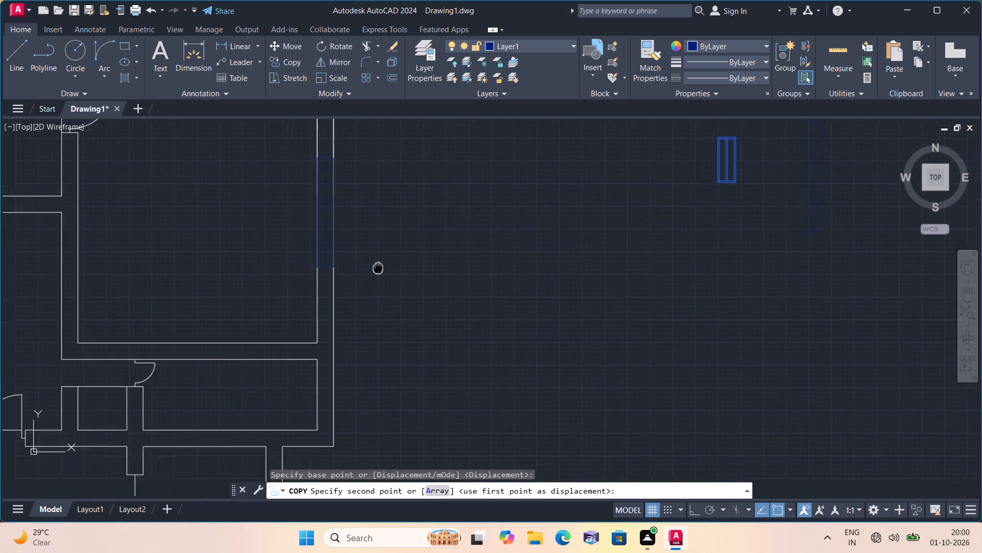
pyautogui.moveTo(405, 233); pyautogui.dragTo(434, 185, button='middle')
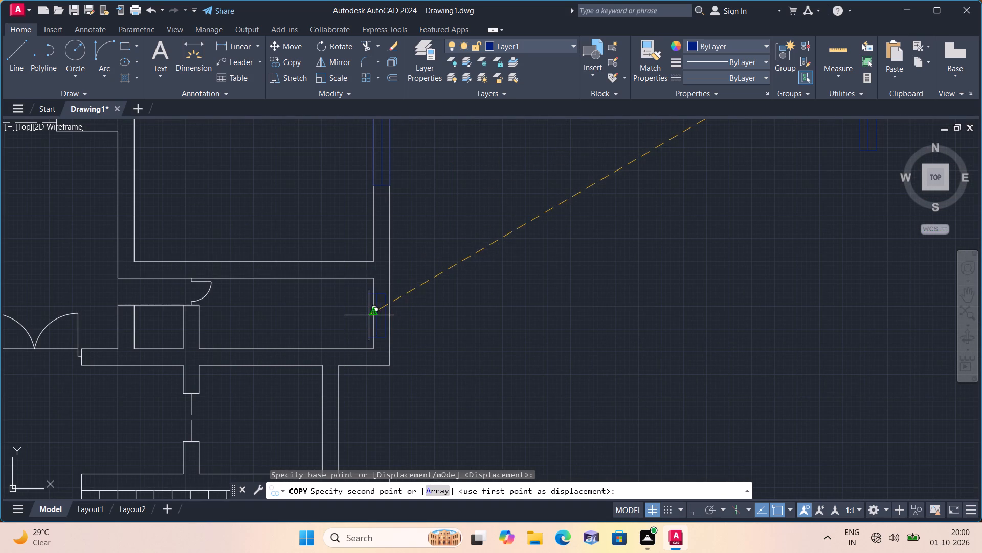
pyautogui.click(374, 313)
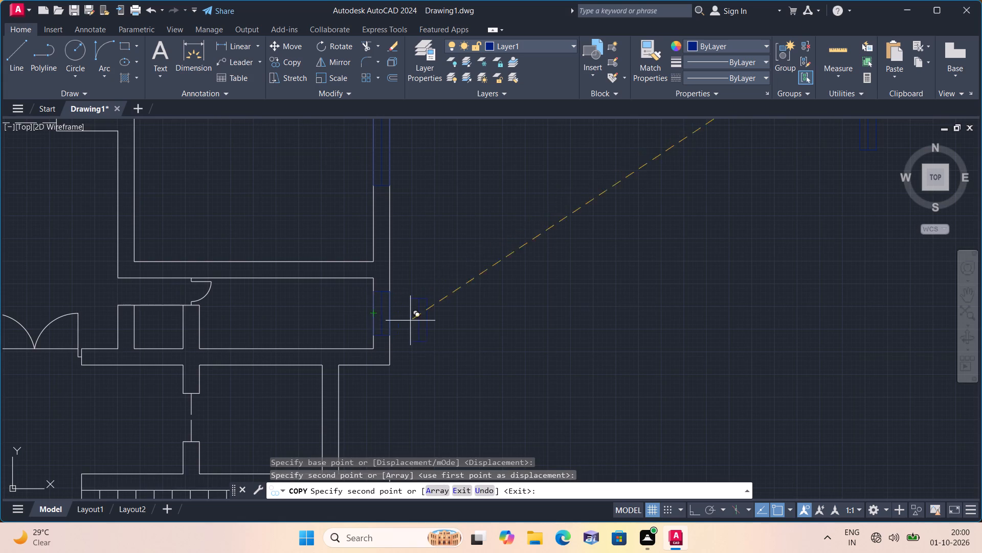
# Place a second copy of the 2' vertical window at the inner right-wall midpoint of the narrow room below the staircase.
pyautogui.scroll(-2, 450, 341)
pyautogui.moveTo(450, 341); pyautogui.dragTo(457, 253, button='middle')
pyautogui.moveTo(456, 346); pyautogui.dragTo(453, 235, button='middle')
pyautogui.scroll(2, 418, 290)
pyautogui.click(425, 273)
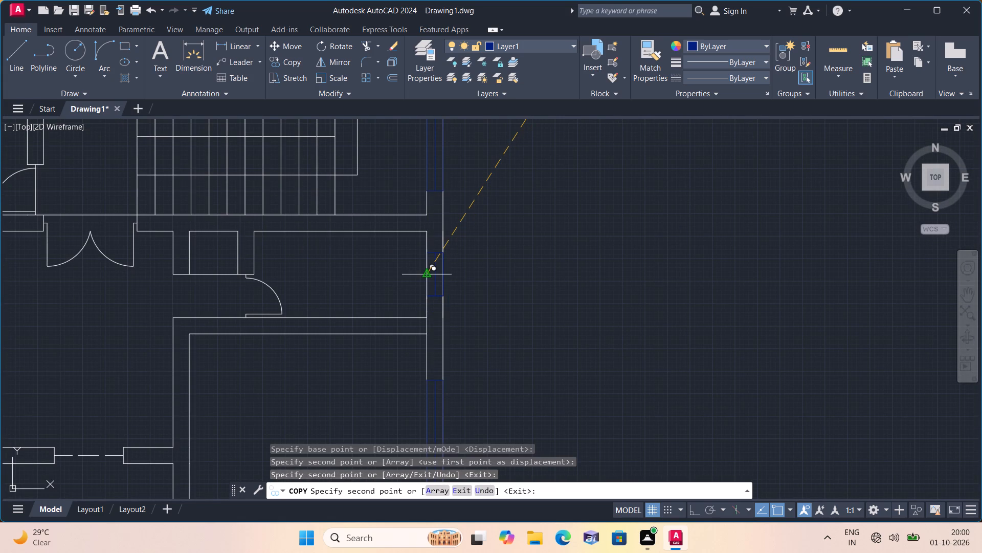
pyautogui.scroll(-1, 466, 293)
pyautogui.scroll(-2, 507, 295)
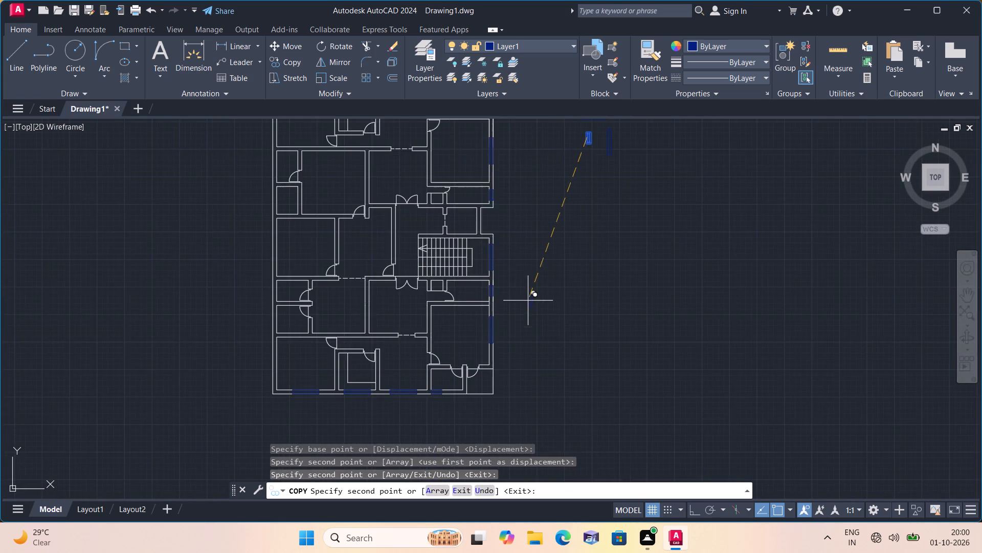
pyautogui.scroll(-1, 529, 302)
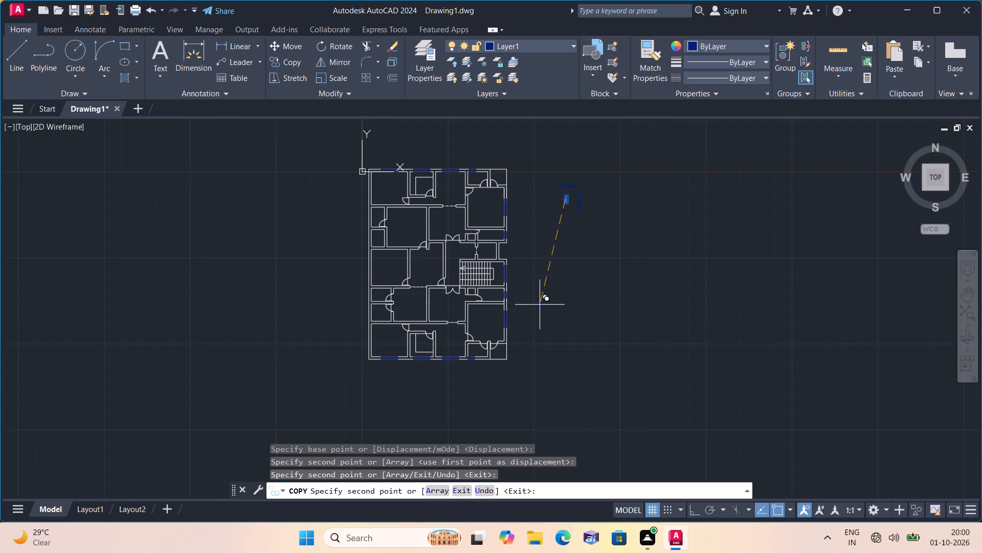
pyautogui.press('Escape')
# Copy the 5' vertical window from its right edge's midpoint to the inner left-wall midpoint of the small room above the lower-left corner room.
pyautogui.scroll(2, 535, 336)
pyautogui.moveTo(565, 286); pyautogui.dragTo(601, 342, button='middle')
pyautogui.moveTo(564, 180); pyautogui.dragTo(546, 192, button='middle')
pyautogui.scroll(-1, 564, 180)
pyautogui.moveTo(545, 194); pyautogui.dragTo(534, 215, button='middle')
pyautogui.moveTo(574, 203); pyautogui.dragTo(526, 317, button='middle')
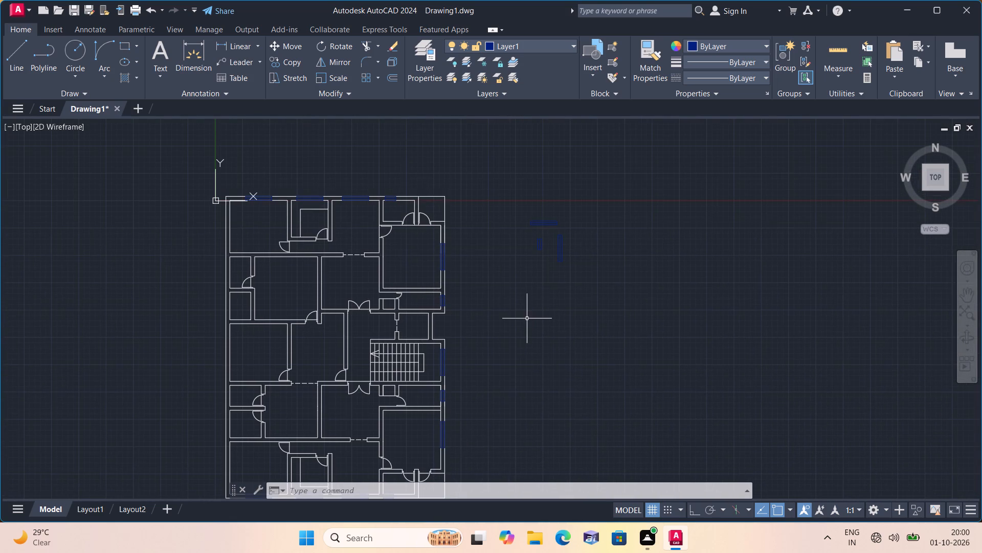
pyautogui.scroll(2, 585, 199)
pyautogui.scroll(1, 533, 263)
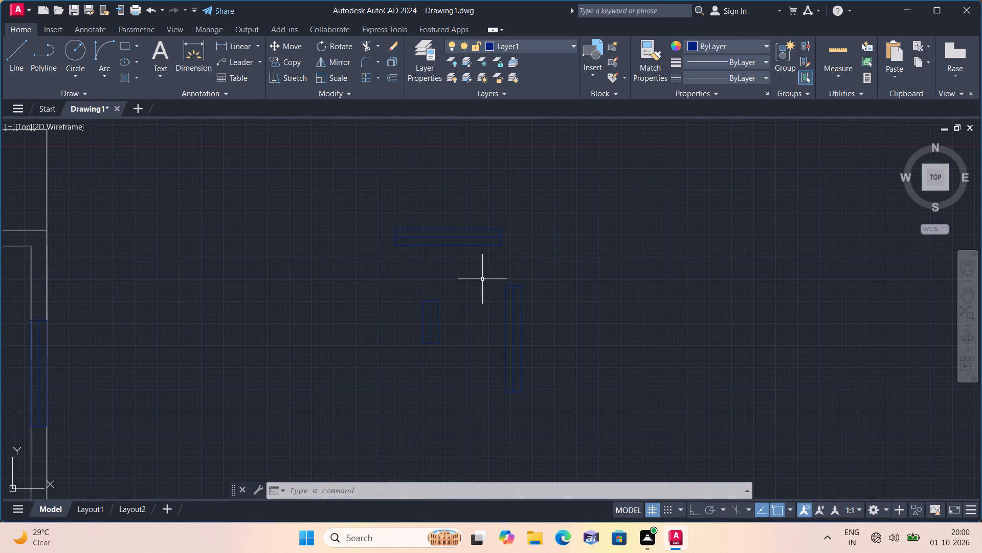
pyautogui.click(479, 273)
pyautogui.click(574, 409)
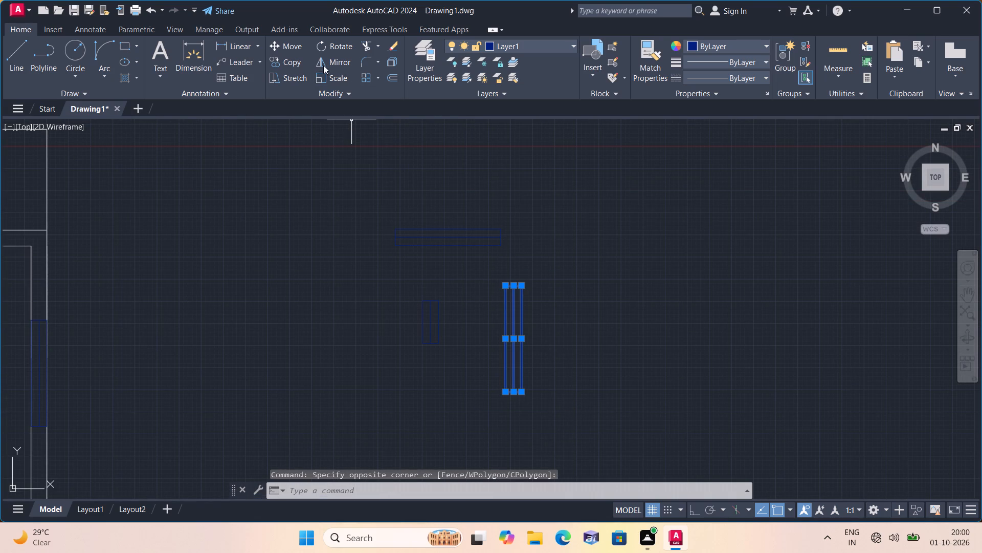
pyautogui.click(293, 61)
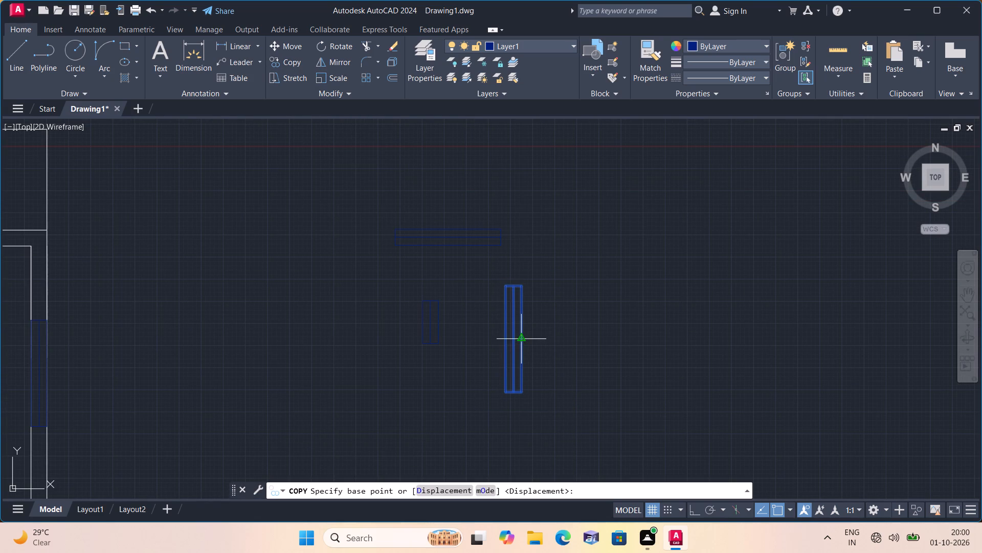
pyautogui.click(522, 336)
pyautogui.scroll(-3, 269, 306)
pyautogui.moveTo(269, 306); pyautogui.dragTo(634, 130, button='middle')
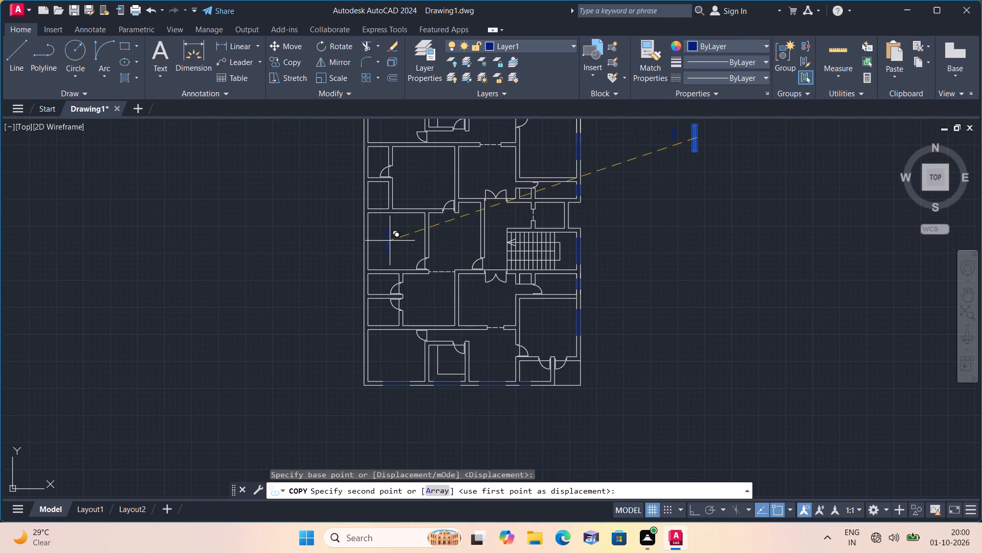
pyautogui.scroll(2, 342, 298)
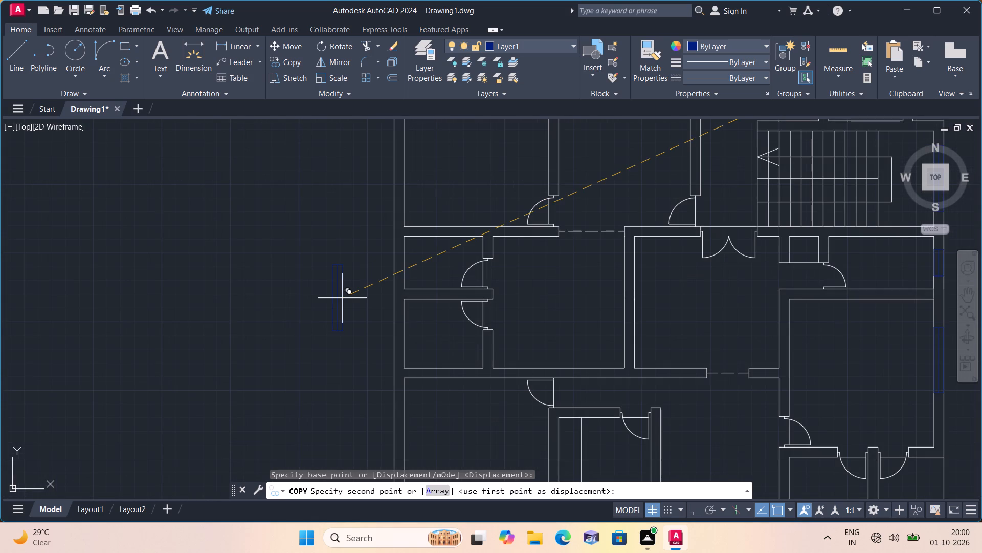
pyautogui.scroll(1, 408, 331)
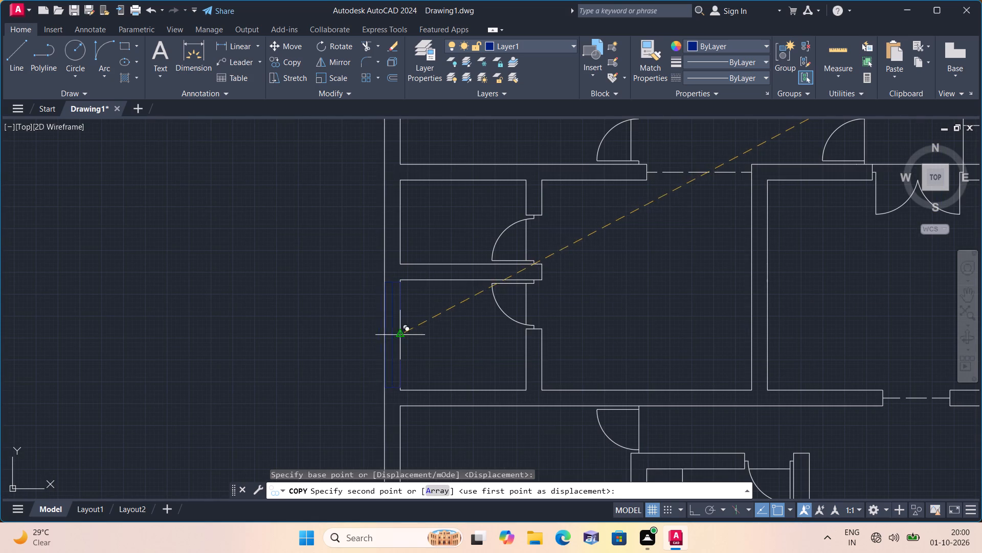
pyautogui.scroll(1, 393, 339)
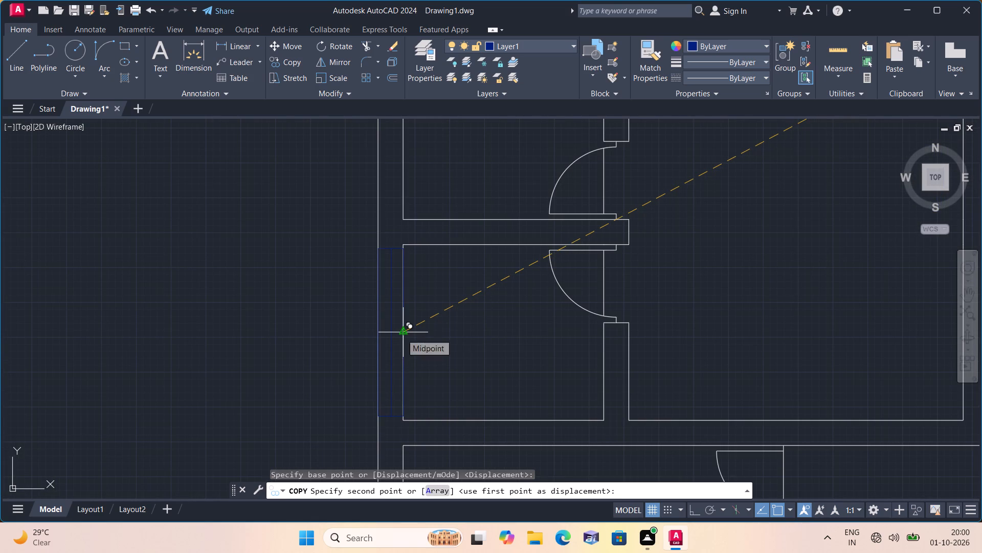
pyautogui.scroll(1, 401, 334)
pyautogui.click(401, 334)
# Place another copy of the 5' vertical window at the inner left-wall midpoint of the large middle-left room.
pyautogui.scroll(-2, 392, 306)
pyautogui.moveTo(387, 291); pyautogui.dragTo(372, 322, button='middle')
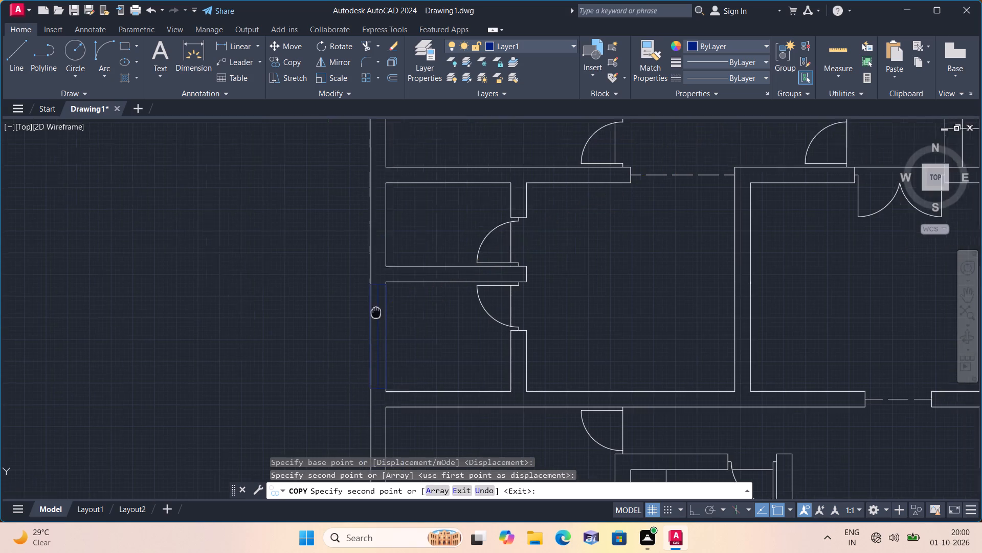
pyautogui.moveTo(372, 322); pyautogui.dragTo(373, 397, button='middle')
pyautogui.scroll(-2, 376, 411)
pyautogui.scroll(2, 380, 309)
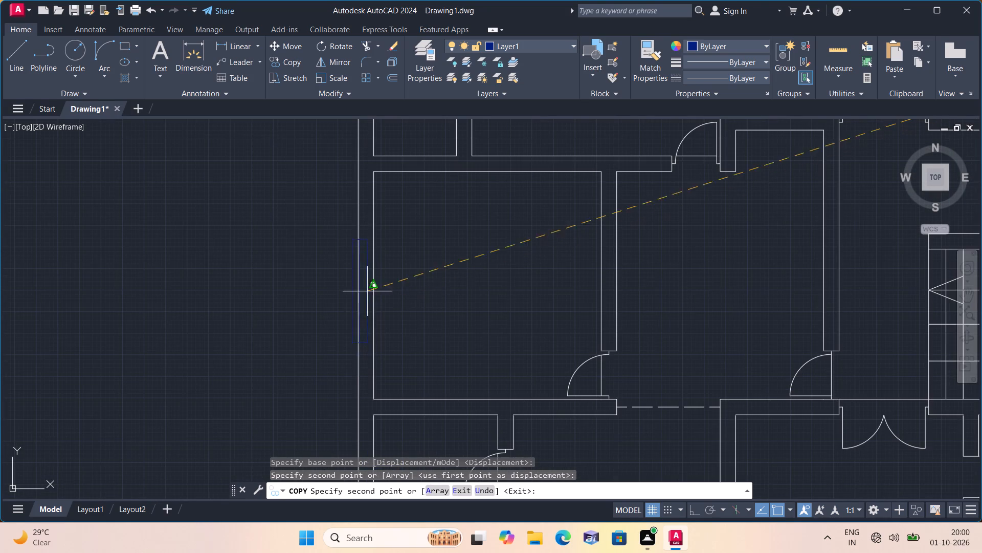
pyautogui.click(373, 284)
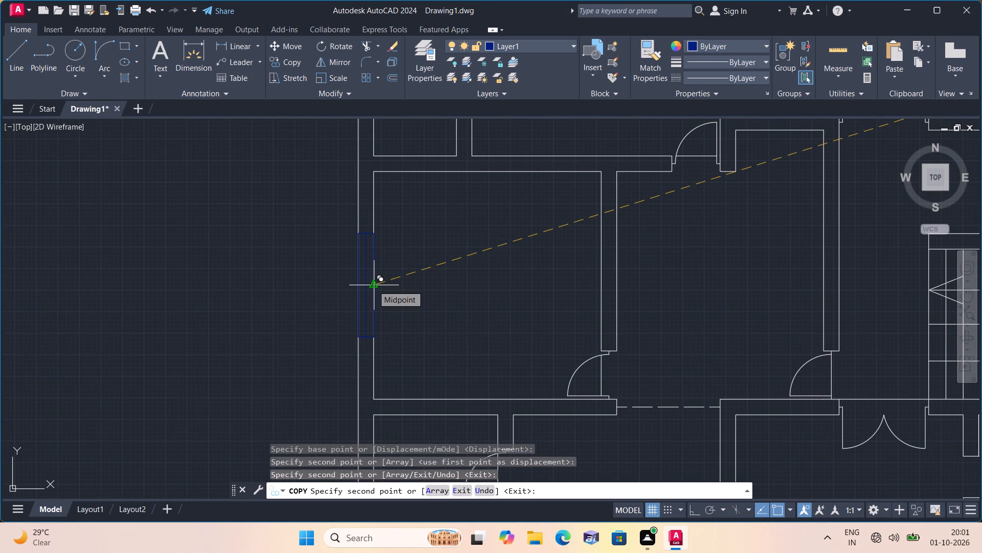
pyautogui.press('Escape')
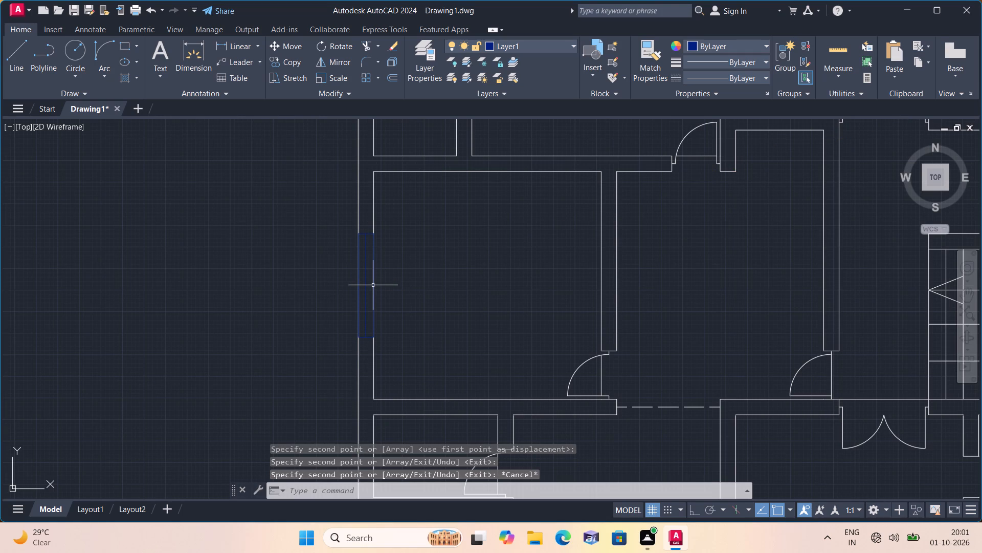
pyautogui.scroll(-4, 411, 308)
pyautogui.scroll(4, 676, 225)
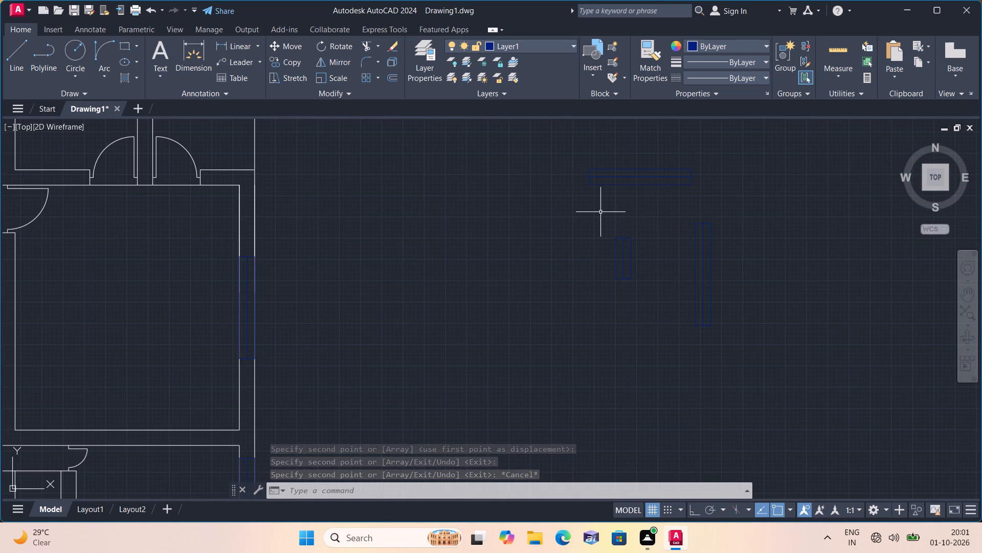
# Copy the 2' vertical window from its right edge's midpoint to the inner left-wall midpoint of the small room below the upper-left corner room.
pyautogui.click(600, 212)
pyautogui.click(652, 305)
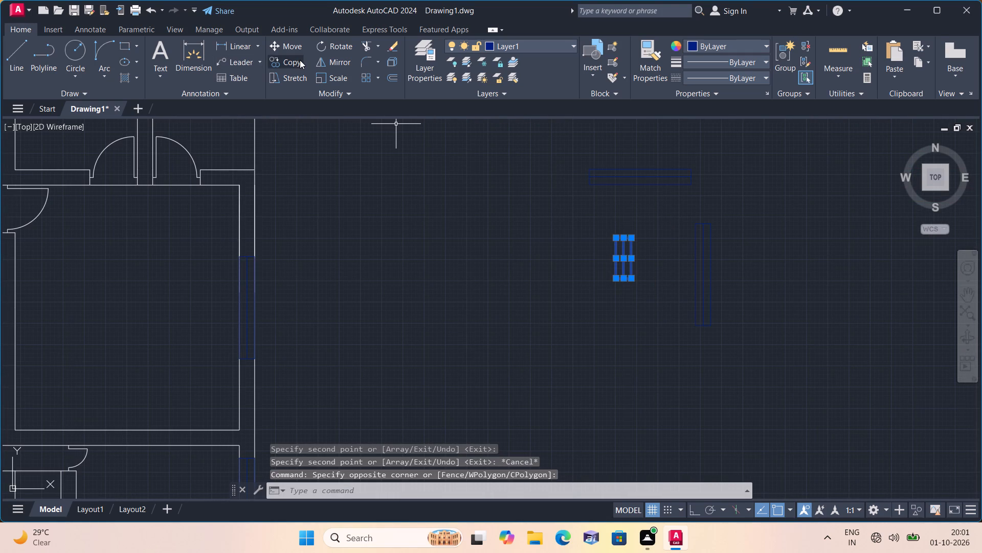
pyautogui.click(300, 60)
pyautogui.click(634, 257)
pyautogui.scroll(-3, 323, 274)
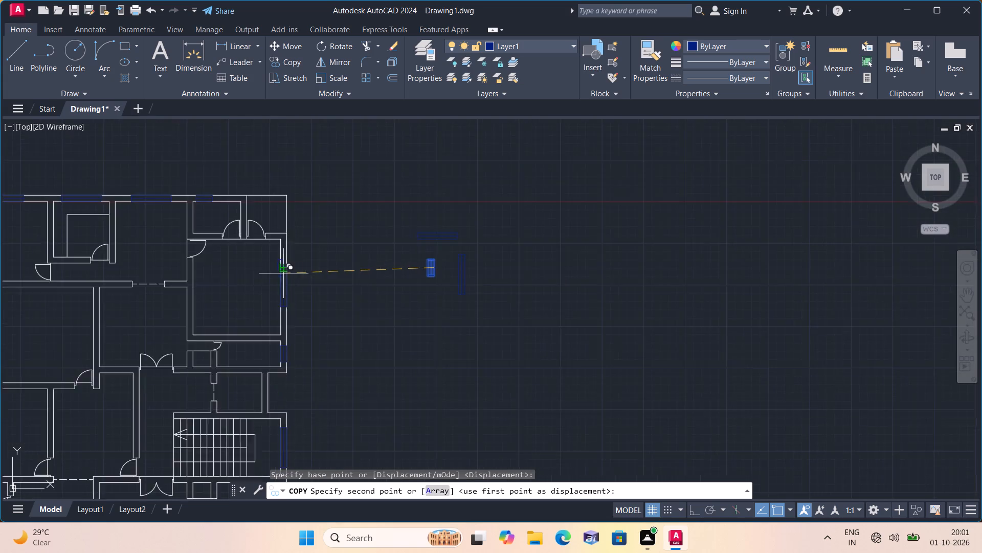
pyautogui.moveTo(283, 273); pyautogui.dragTo(496, 161, button='middle')
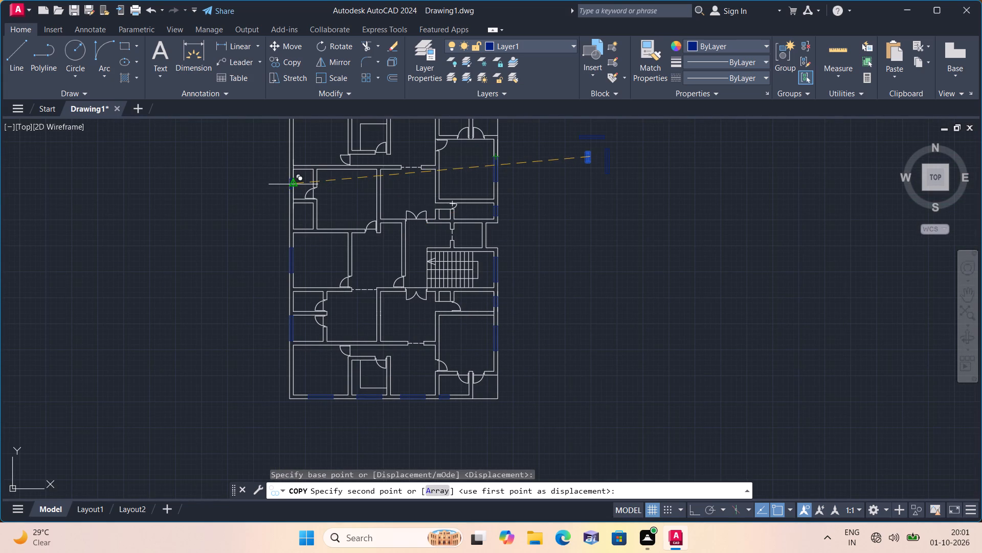
pyautogui.scroll(3, 269, 174)
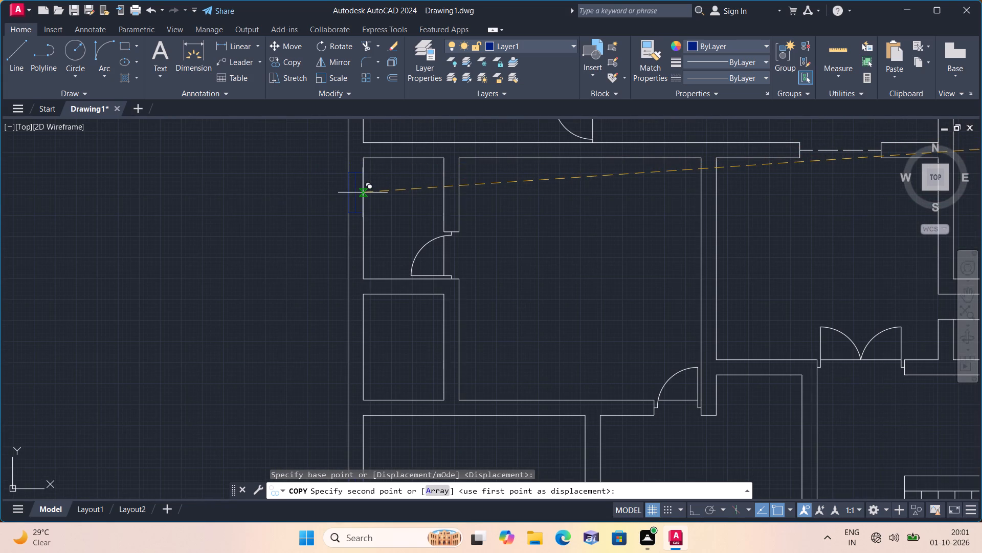
pyautogui.scroll(3, 363, 193)
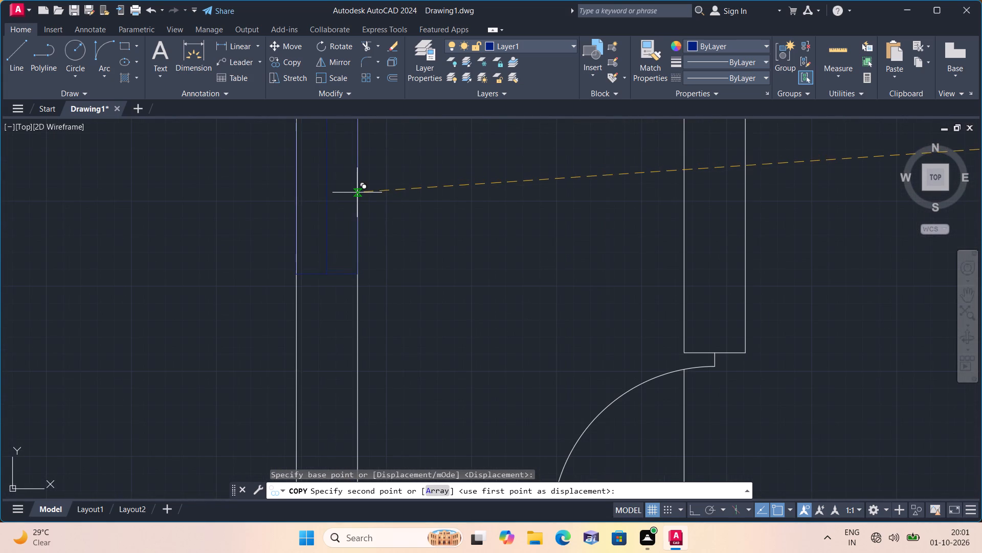
pyautogui.click(354, 194)
# Place a second copy of the 2' vertical window at the inner left-wall midpoint of the small room just below the large middle-left room.
pyautogui.scroll(-2, 359, 202)
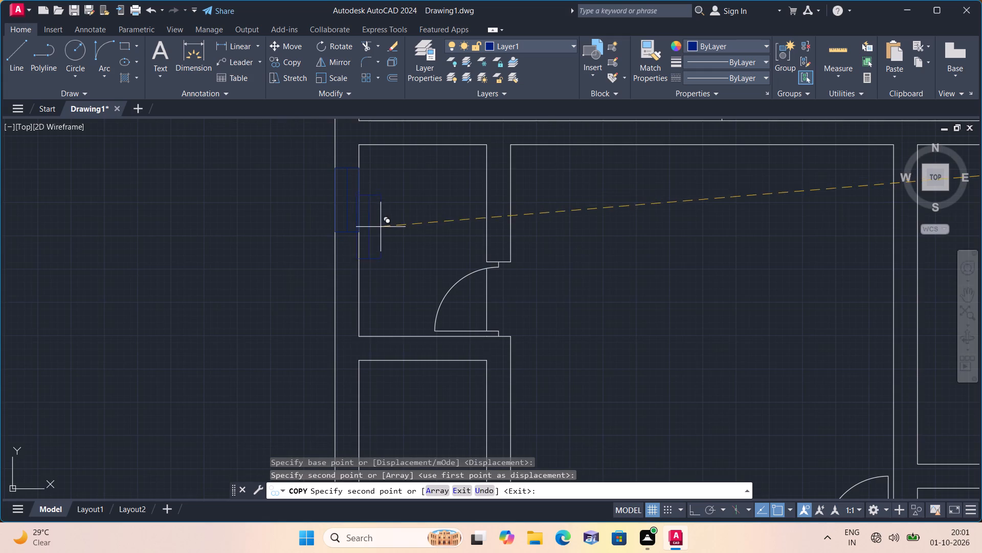
pyautogui.moveTo(382, 229); pyautogui.dragTo(366, 142, button='middle')
pyautogui.scroll(-3, 375, 212)
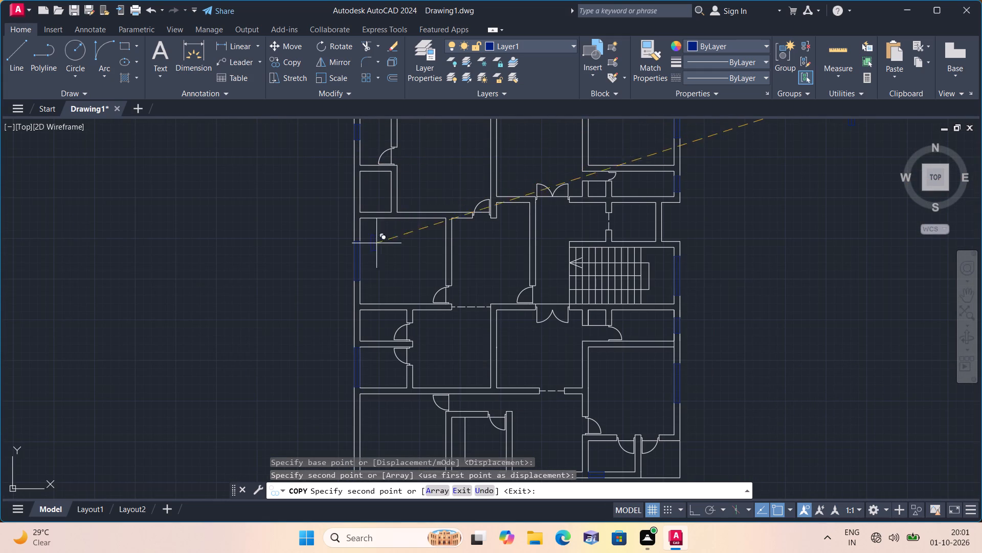
pyautogui.moveTo(315, 273); pyautogui.dragTo(329, 187, button='middle')
pyautogui.scroll(2, 367, 249)
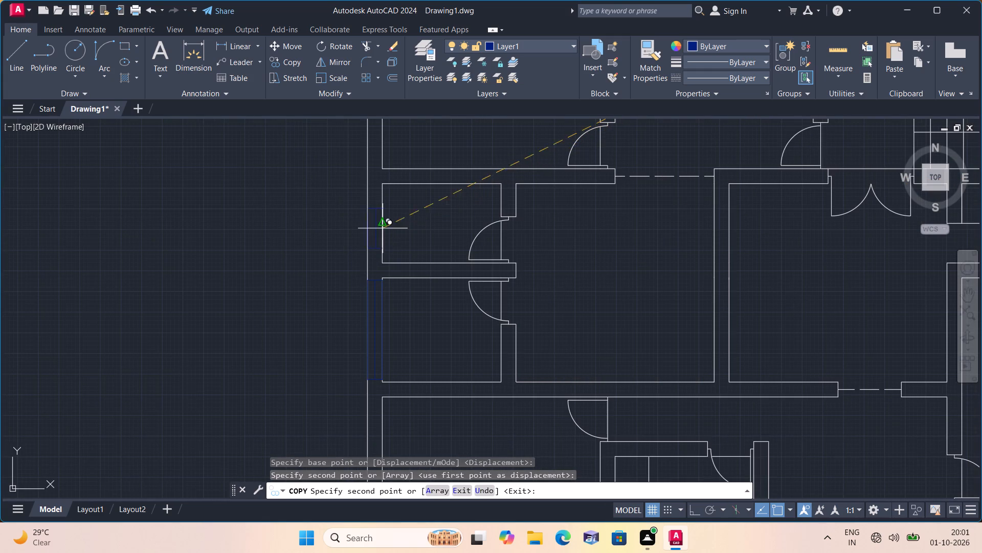
pyautogui.click(382, 223)
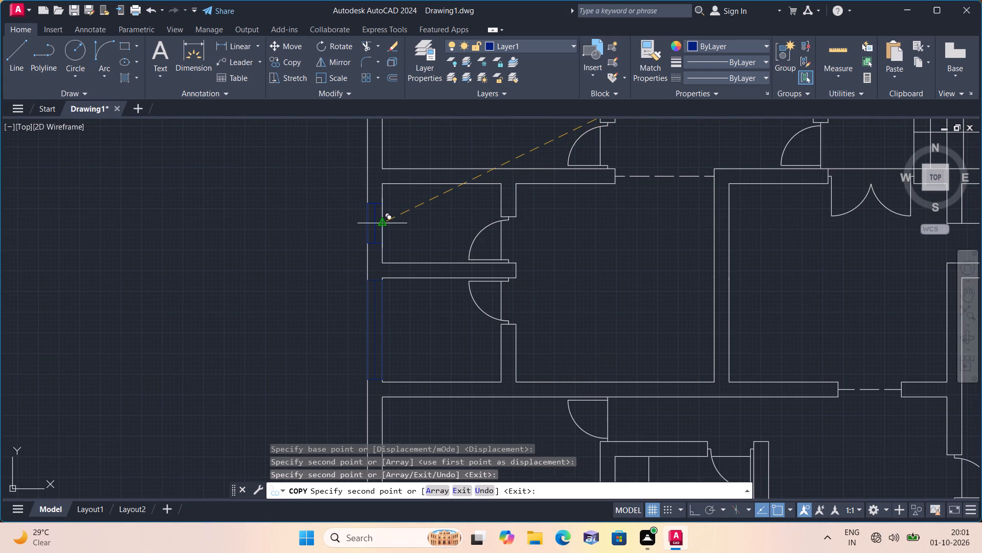
pyautogui.press('Escape')
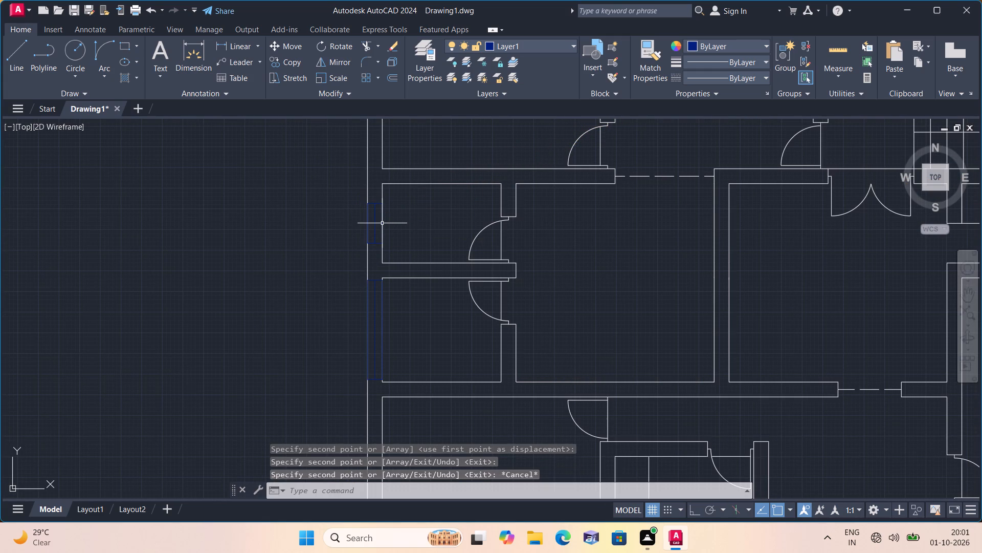
# Delete the three spare source window symbols beside the floor plan.
pyautogui.scroll(-1, 427, 269)
pyautogui.scroll(-1, 536, 299)
pyautogui.moveTo(536, 299); pyautogui.dragTo(303, 285, button='middle')
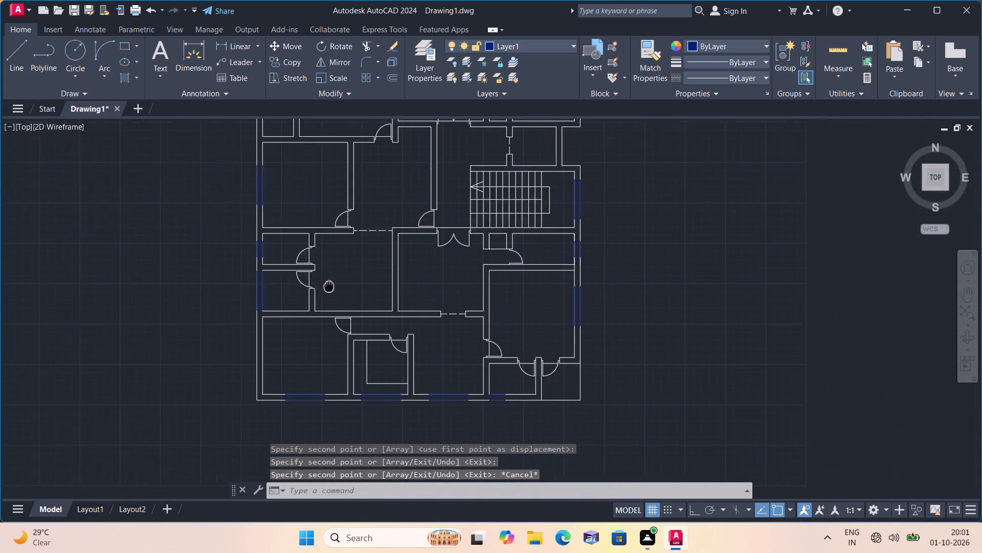
pyautogui.moveTo(303, 285); pyautogui.dragTo(267, 289, button='middle')
pyautogui.scroll(-2, 257, 290)
pyautogui.moveTo(417, 253); pyautogui.dragTo(403, 361, button='middle')
pyautogui.scroll(3, 400, 290)
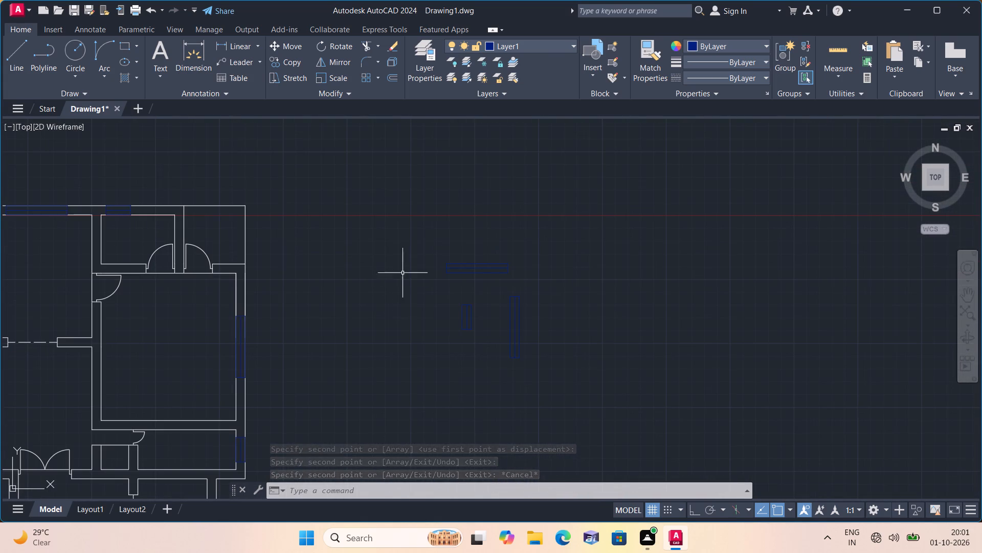
pyautogui.moveTo(407, 238); pyautogui.dragTo(504, 344)
pyautogui.click(659, 428)
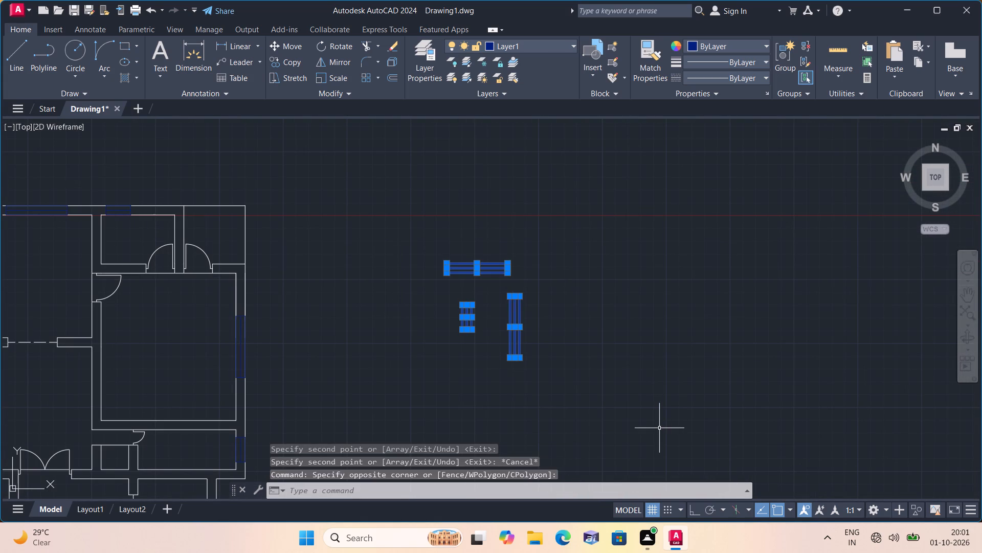
pyautogui.press('Delete')
# Examine the whole floor plan and its windows along the outer walls.
pyautogui.scroll(1, 659, 428)
pyautogui.scroll(-4, 315, 9)
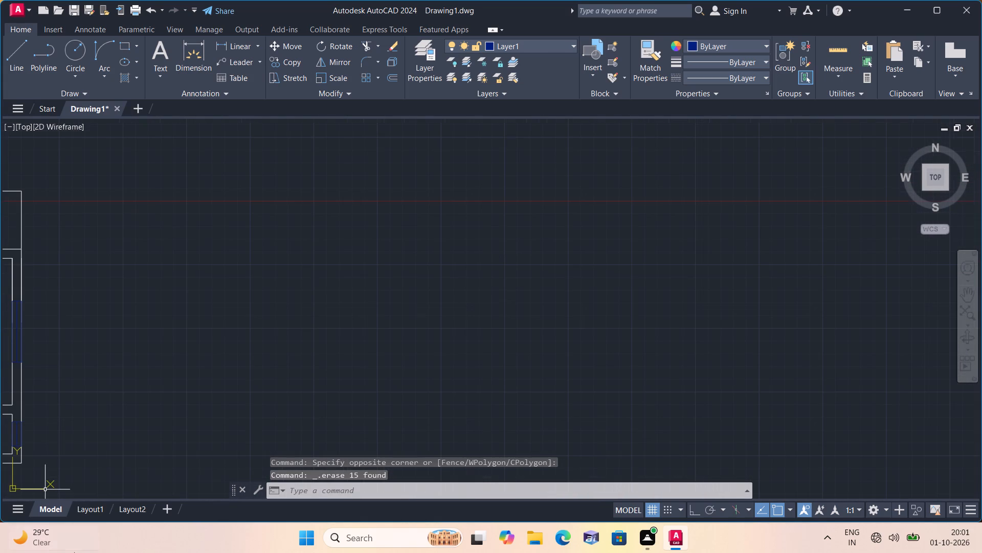
pyautogui.scroll(-2, 103, 499)
pyautogui.scroll(-1, 99, 395)
pyautogui.moveTo(99, 395); pyautogui.dragTo(374, 341, button='middle')
pyautogui.scroll(-1, 99, 395)
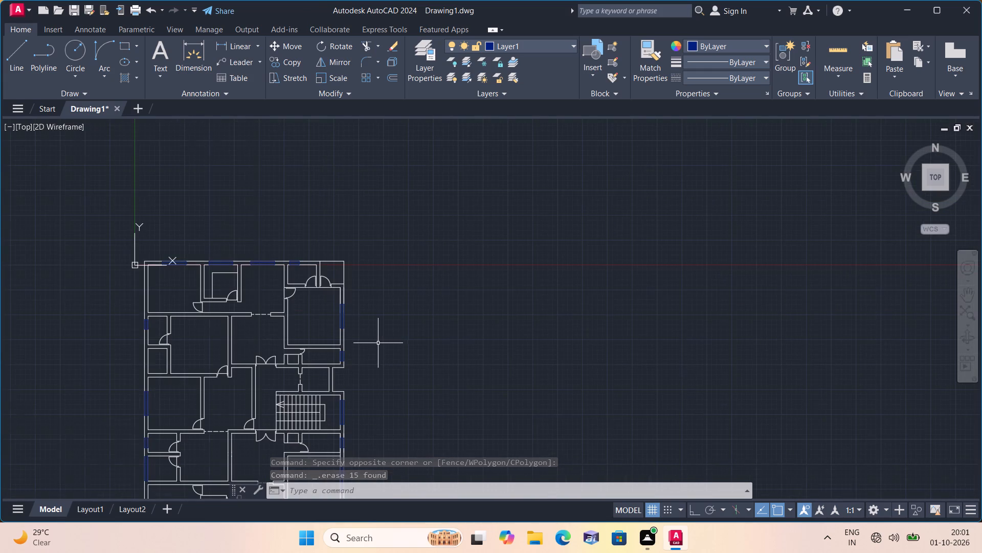
pyautogui.scroll(-2, 378, 344)
pyautogui.scroll(1, 378, 344)
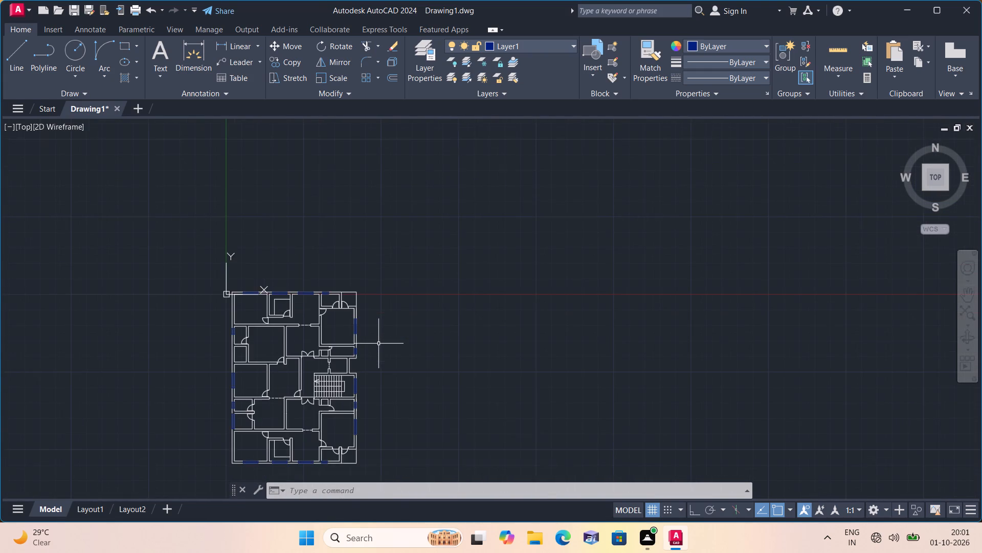
pyautogui.scroll(2, 378, 344)
pyautogui.scroll(-1, 378, 344)
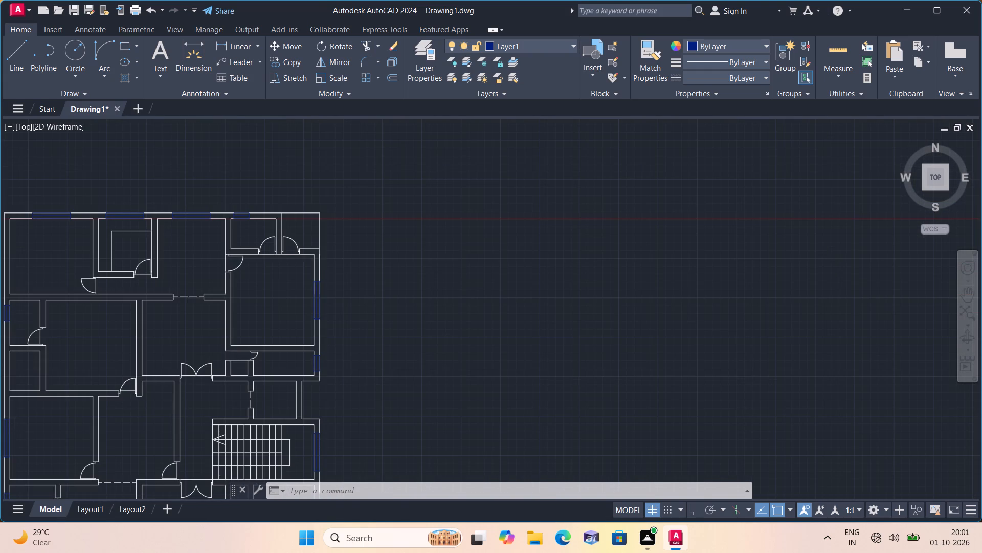
pyautogui.scroll(-1, 378, 344)
pyautogui.scroll(1, 378, 344)
pyautogui.scroll(-1, 378, 344)
pyautogui.scroll(2, 378, 344)
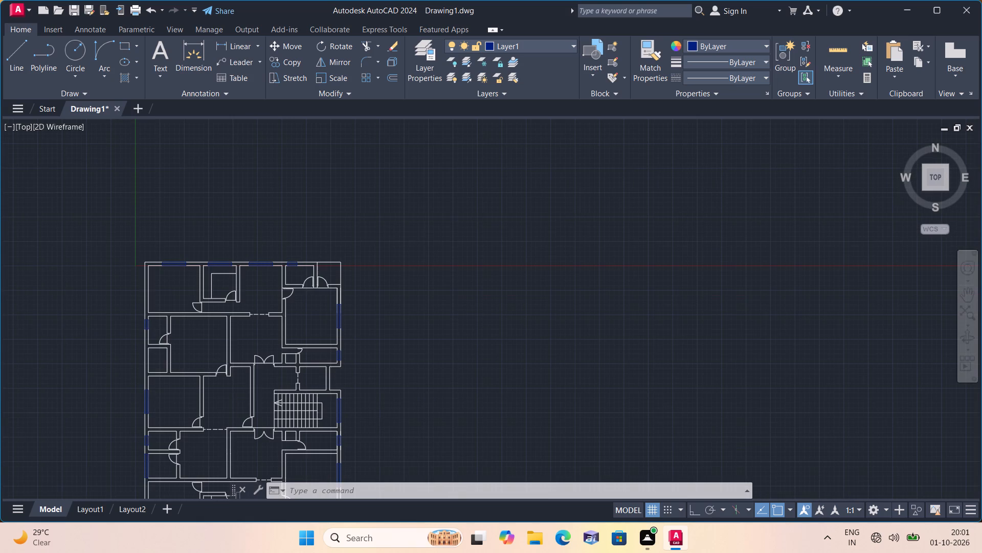
pyautogui.scroll(-1, 378, 344)
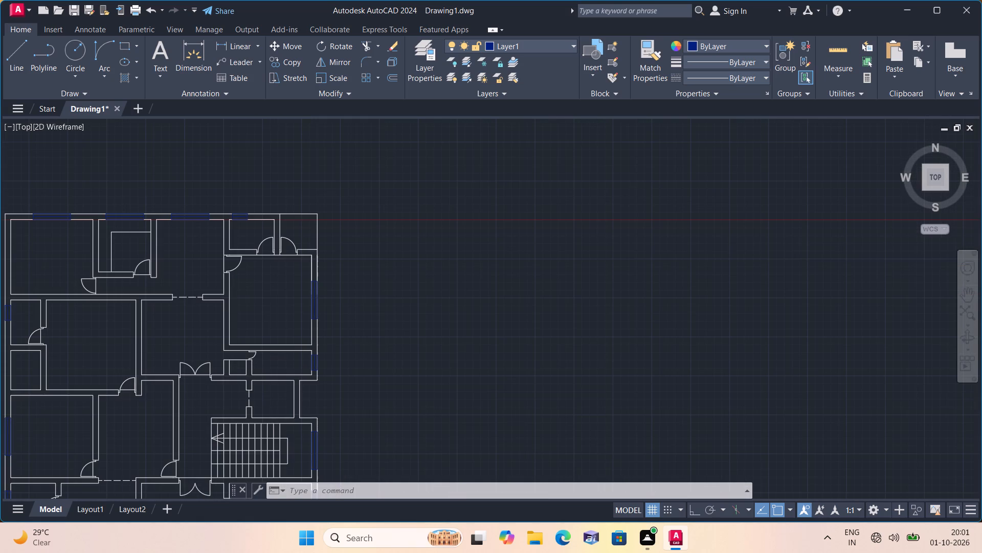
pyautogui.scroll(-1, 378, 344)
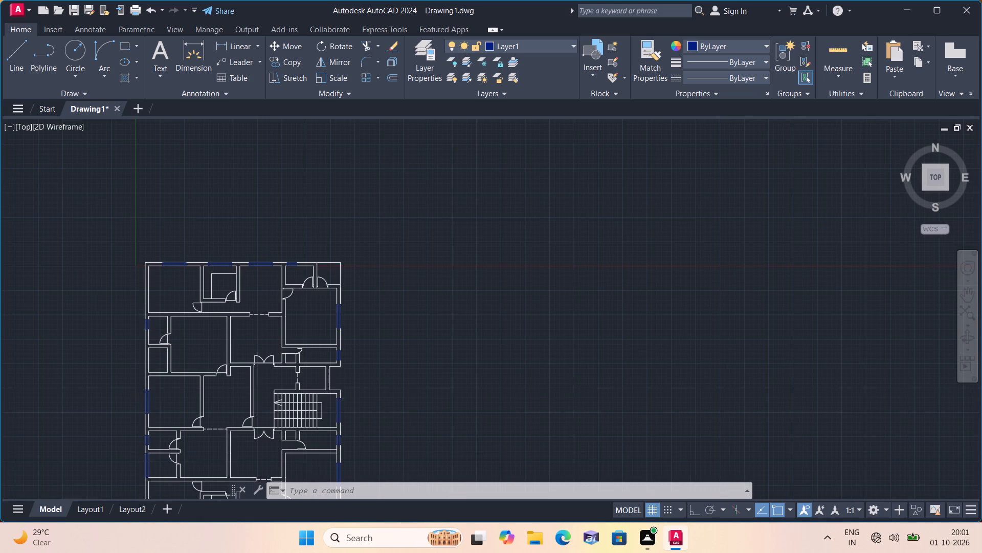
pyautogui.scroll(1, 378, 344)
pyautogui.scroll(-1, 378, 344)
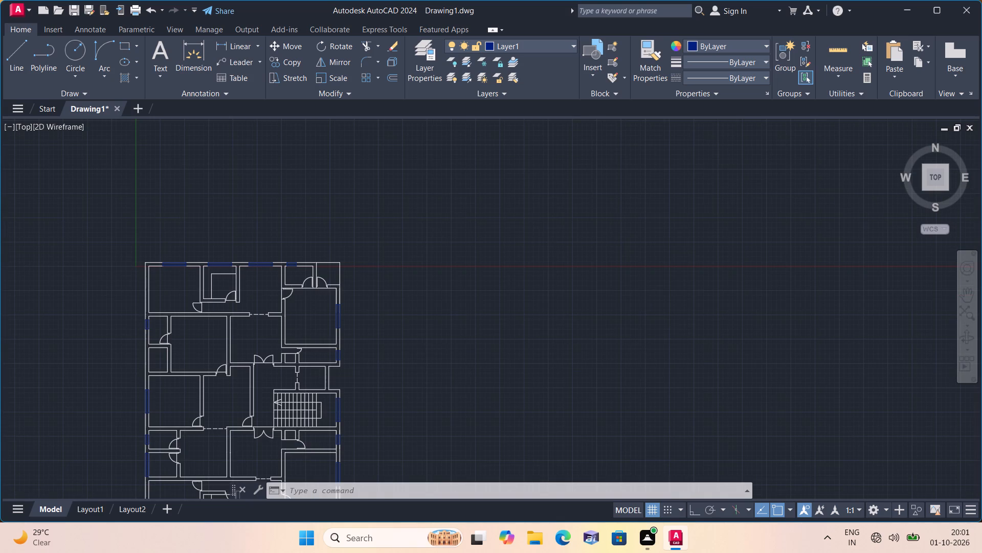
pyautogui.scroll(-1, 378, 344)
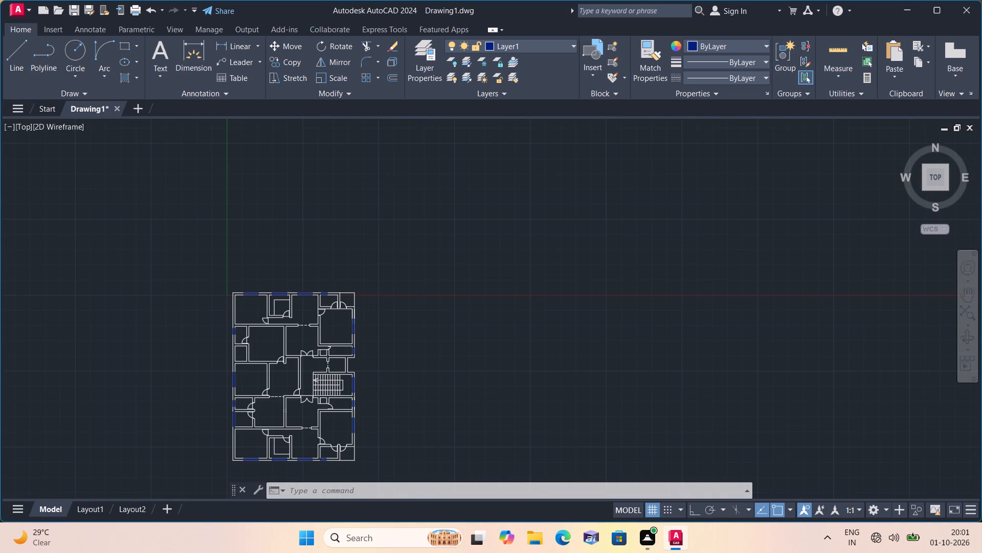
pyautogui.scroll(-1, 378, 344)
pyautogui.scroll(1, 378, 344)
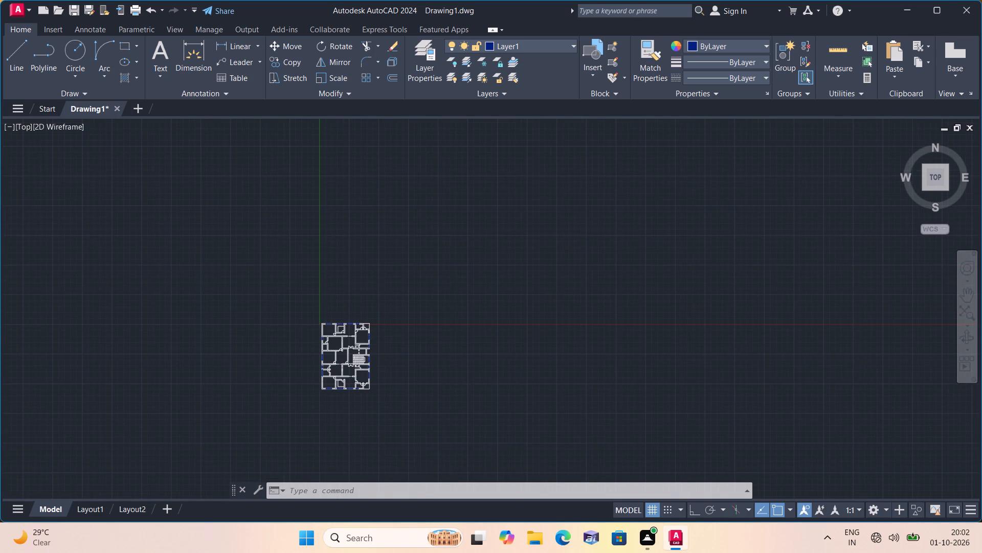
pyautogui.scroll(-1, 378, 344)
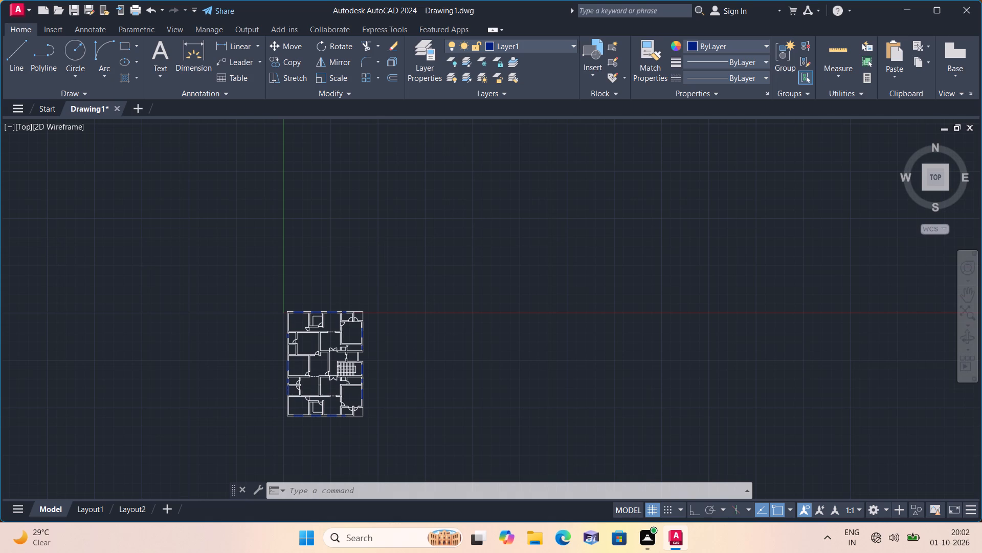
pyautogui.scroll(1, 378, 344)
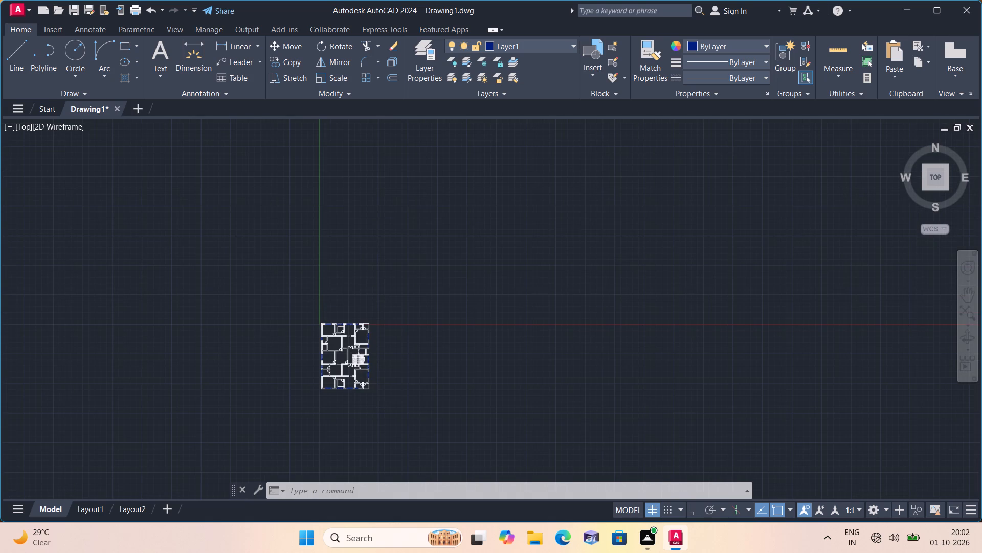
pyautogui.scroll(-2, 378, 344)
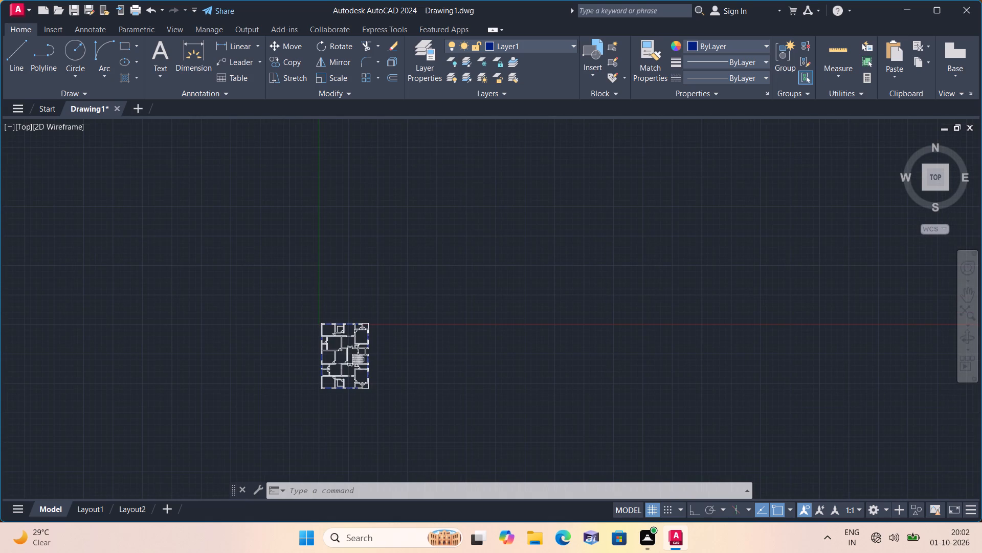
pyautogui.scroll(1, 378, 344)
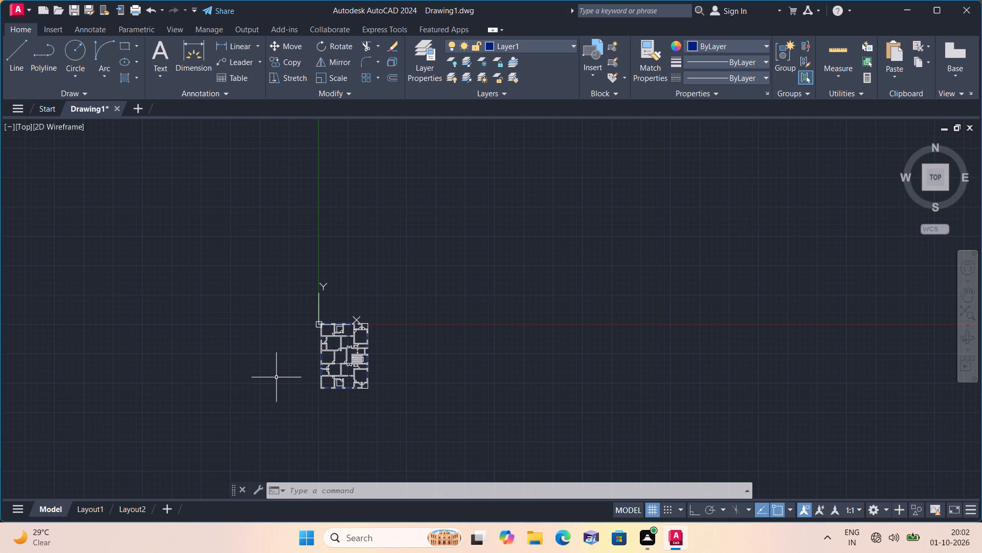
pyautogui.scroll(1, 370, 369)
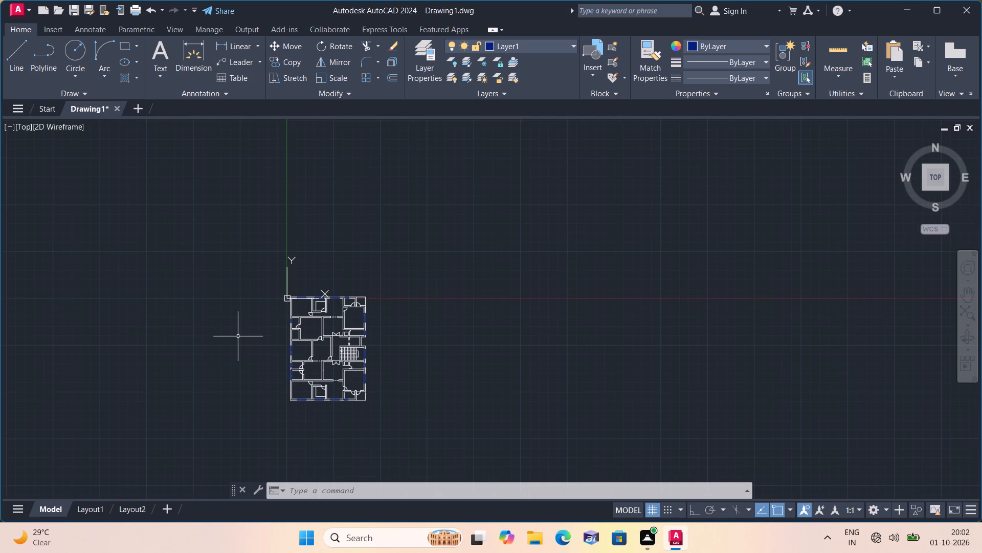
pyautogui.scroll(2, 238, 336)
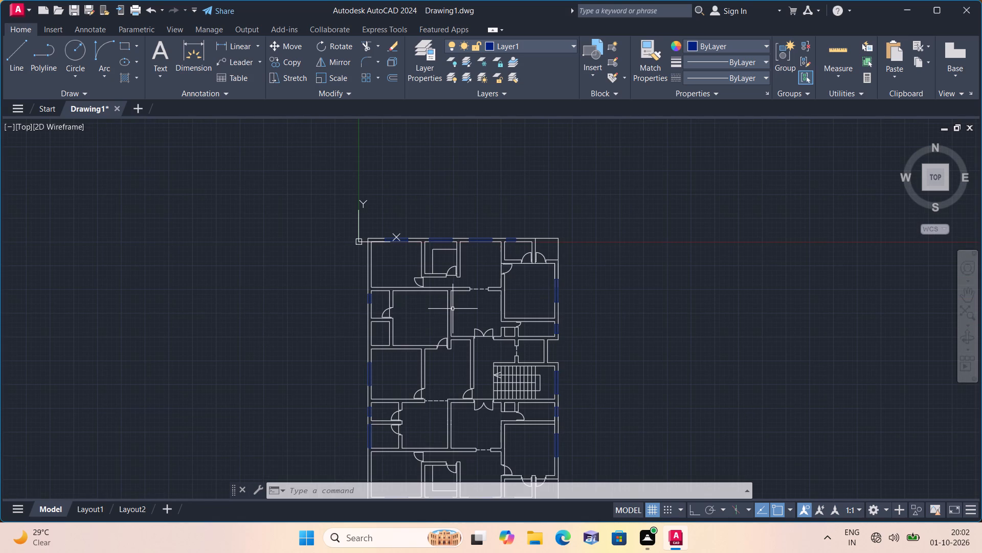
pyautogui.moveTo(486, 304); pyautogui.dragTo(487, 238, button='middle')
pyautogui.scroll(2, 459, 229)
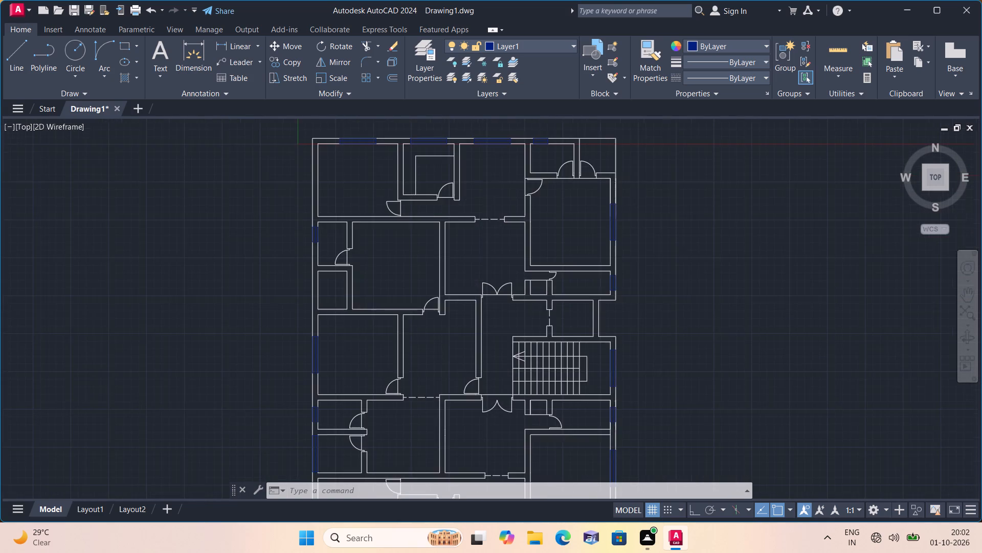
pyautogui.moveTo(459, 228); pyautogui.dragTo(508, 384, button='middle')
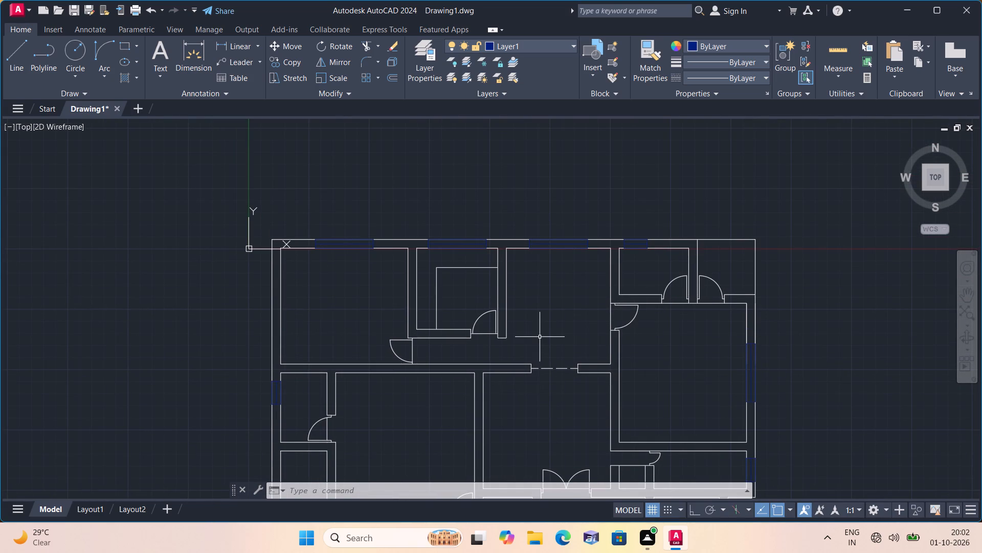
pyautogui.moveTo(534, 363); pyautogui.dragTo(500, 279, button='middle')
pyautogui.scroll(-2, 471, 207)
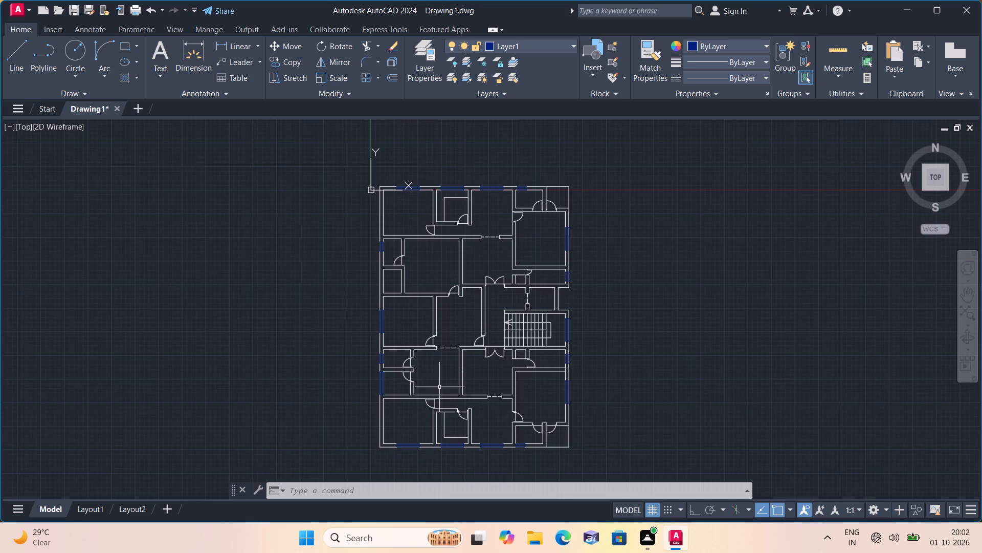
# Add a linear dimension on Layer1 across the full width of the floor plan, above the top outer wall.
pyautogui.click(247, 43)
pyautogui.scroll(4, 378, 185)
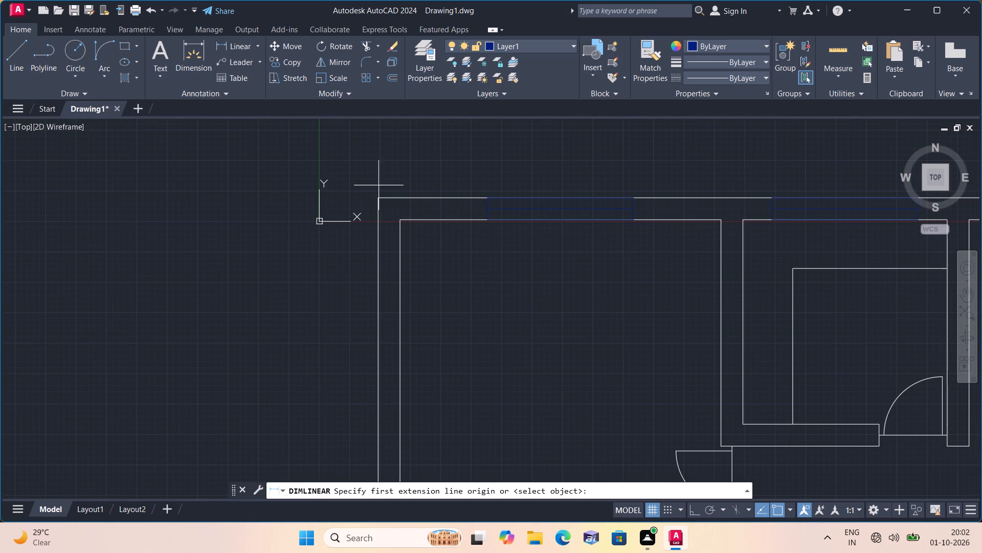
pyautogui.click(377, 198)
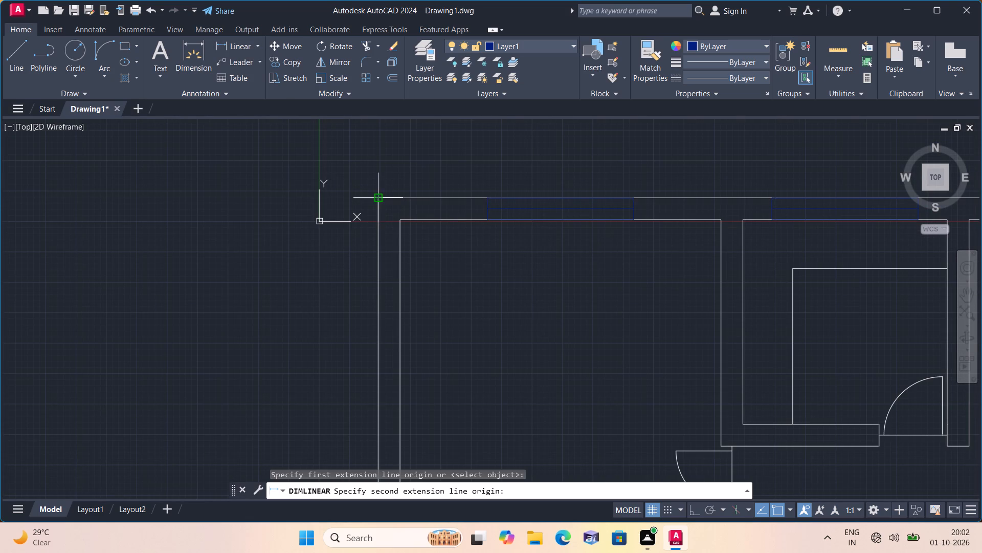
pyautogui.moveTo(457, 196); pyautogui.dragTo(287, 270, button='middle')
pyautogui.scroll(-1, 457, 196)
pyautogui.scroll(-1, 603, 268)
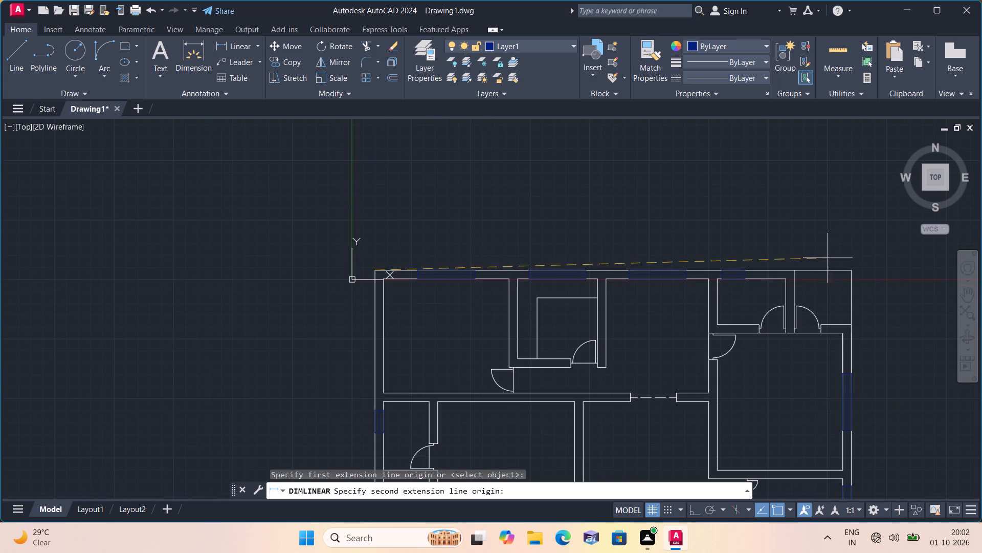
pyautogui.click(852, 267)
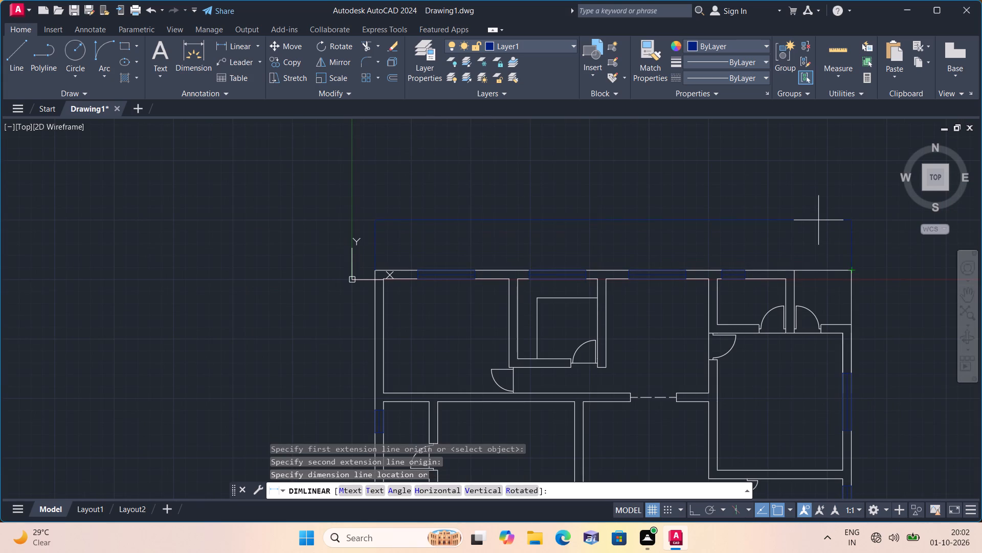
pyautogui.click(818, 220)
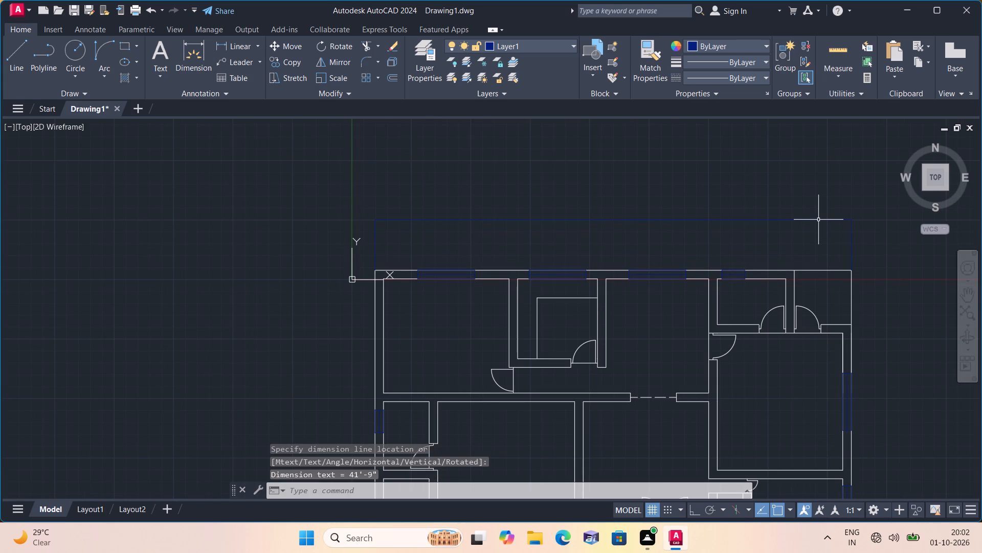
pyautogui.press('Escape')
# Make layer 0 the current layer.
pyautogui.click(540, 45)
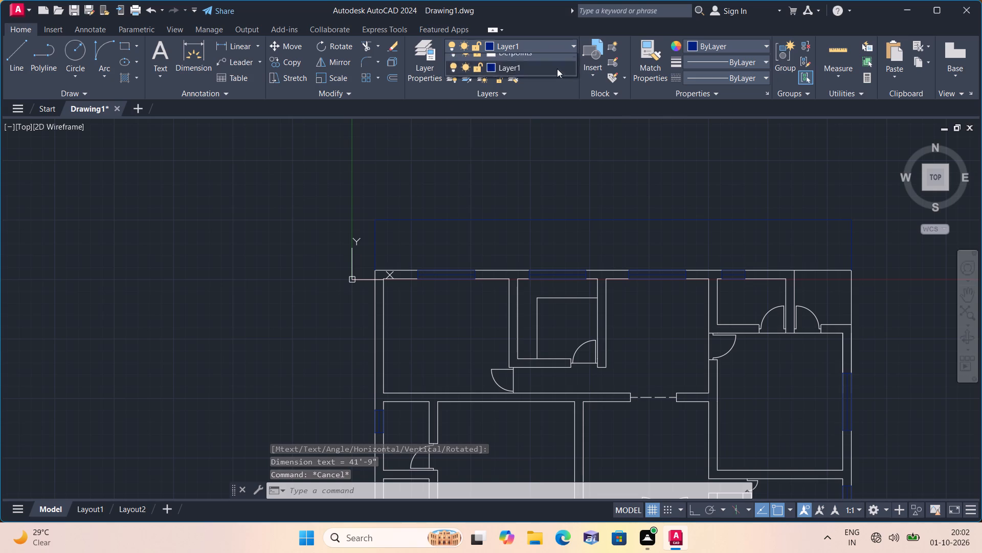
pyautogui.click(551, 60)
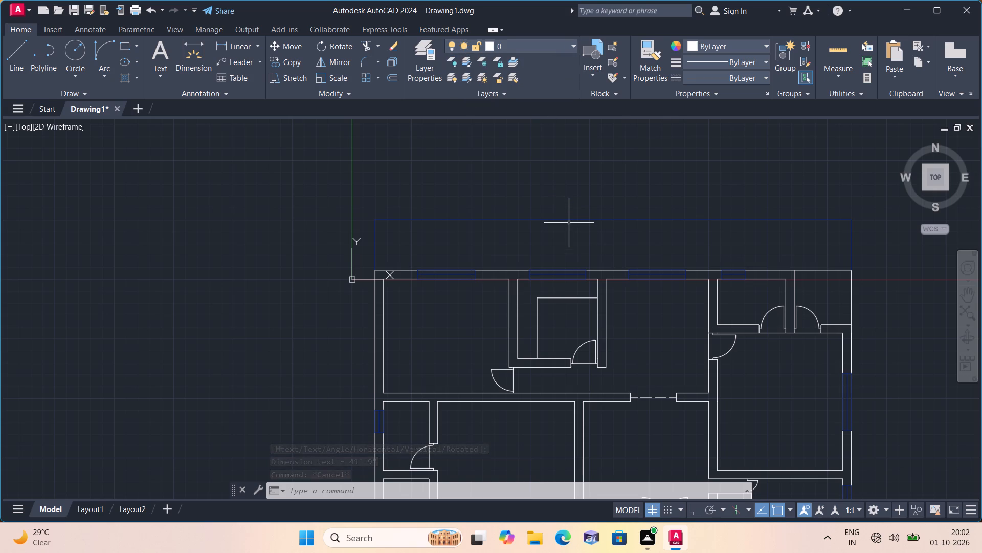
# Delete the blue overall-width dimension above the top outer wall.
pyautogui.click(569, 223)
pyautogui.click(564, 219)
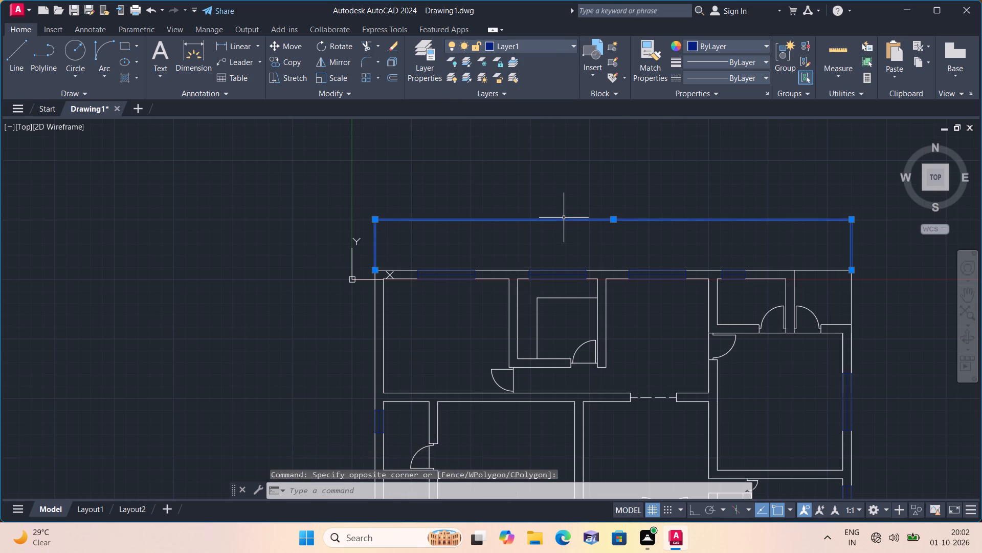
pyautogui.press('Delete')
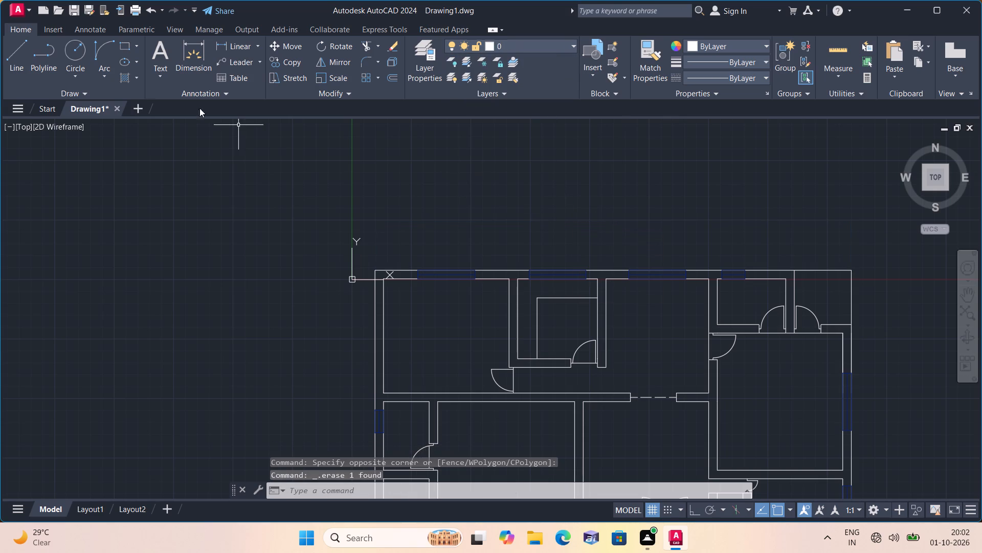
# Add a linear dimension on layer 0 between the plan's two upper outer corners, placed just above the top wall.
pyautogui.click(226, 47)
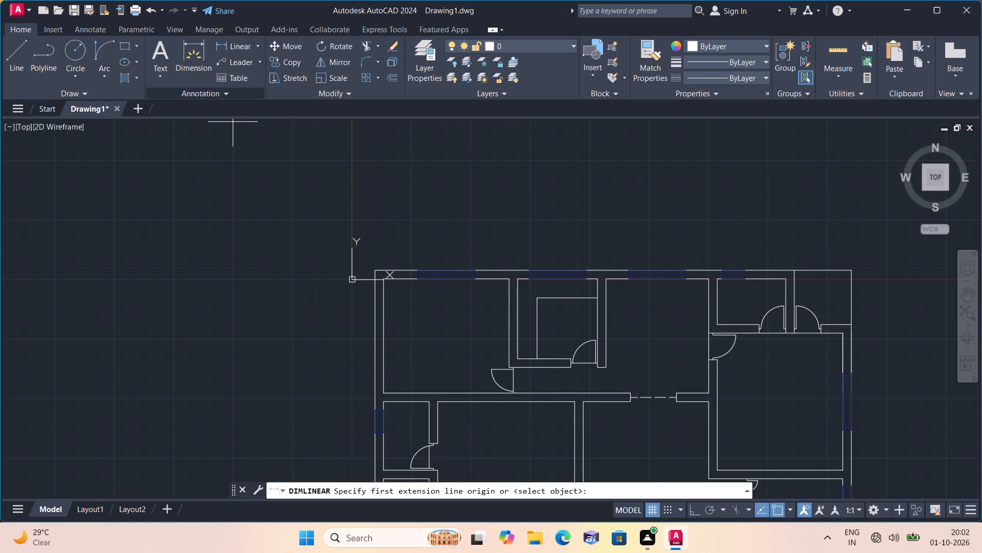
pyautogui.scroll(2, 359, 271)
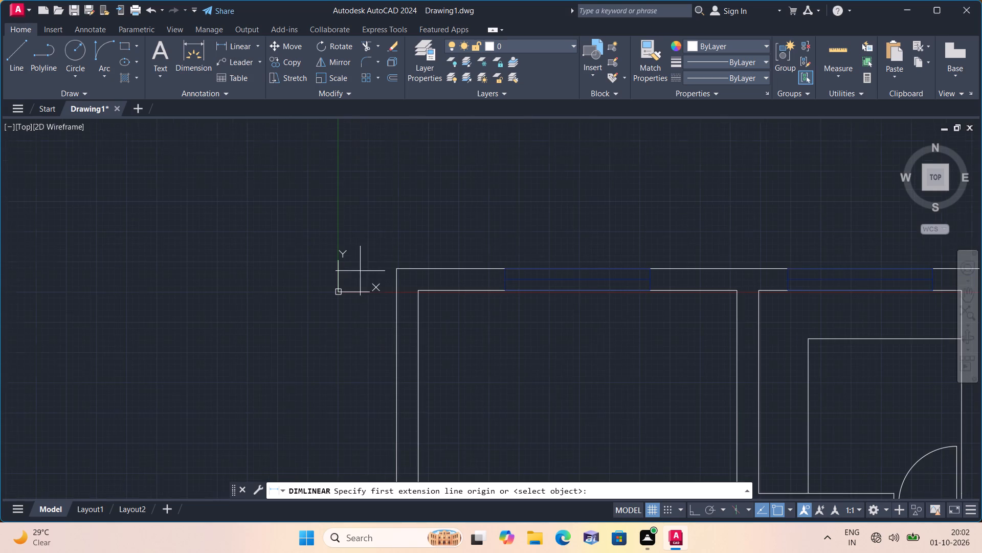
pyautogui.click(395, 268)
pyautogui.scroll(-1, 394, 267)
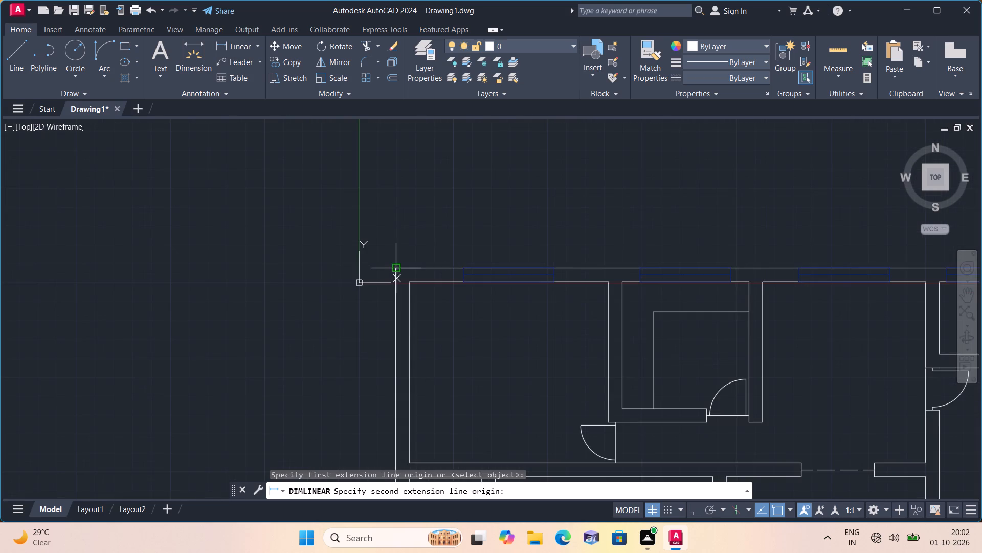
pyautogui.scroll(-1, 394, 267)
pyautogui.moveTo(383, 267); pyautogui.dragTo(321, 377, button='middle')
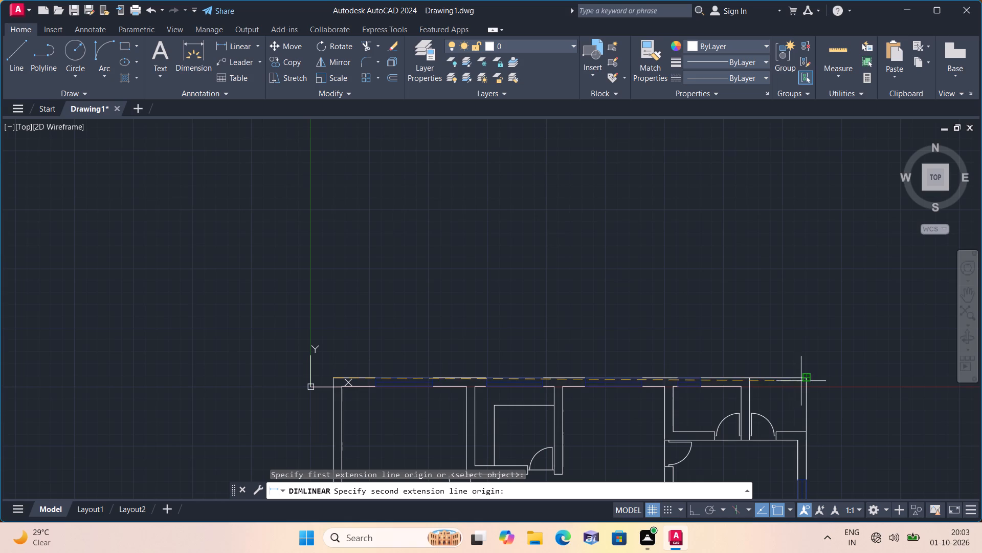
pyautogui.click(809, 375)
pyautogui.click(797, 348)
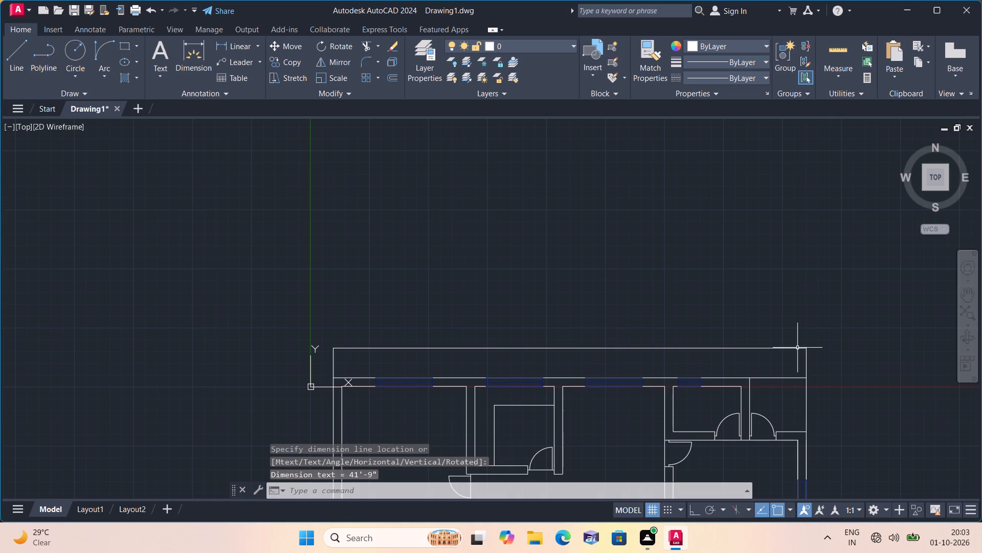
# Add a vertical linear dimension from the plan's upper-left to lower-left outer corner, placed outside the left wall.
pyautogui.click(249, 45)
pyautogui.moveTo(413, 306); pyautogui.dragTo(399, 238, button='middle')
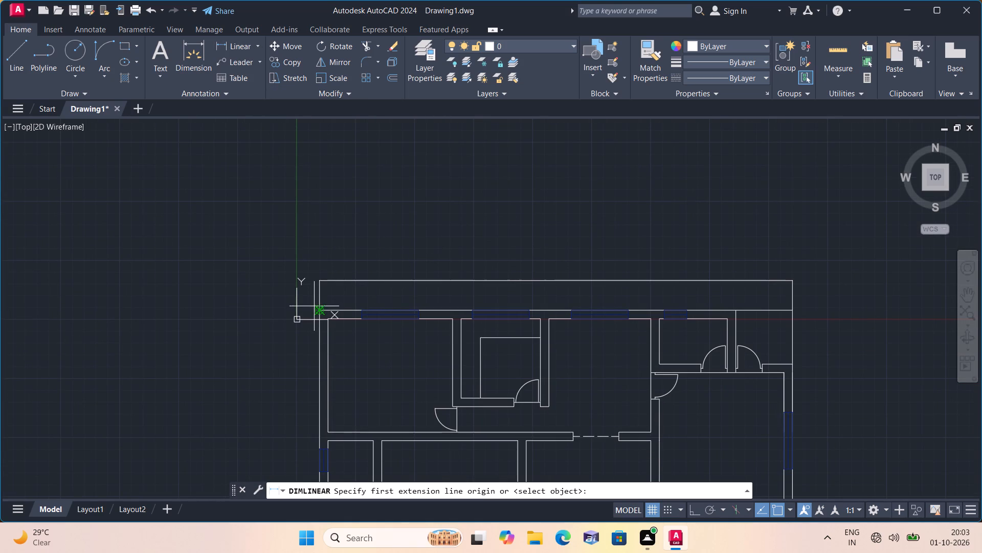
pyautogui.click(322, 309)
pyautogui.scroll(-2, 322, 308)
pyautogui.moveTo(348, 344); pyautogui.dragTo(347, 326, button='middle')
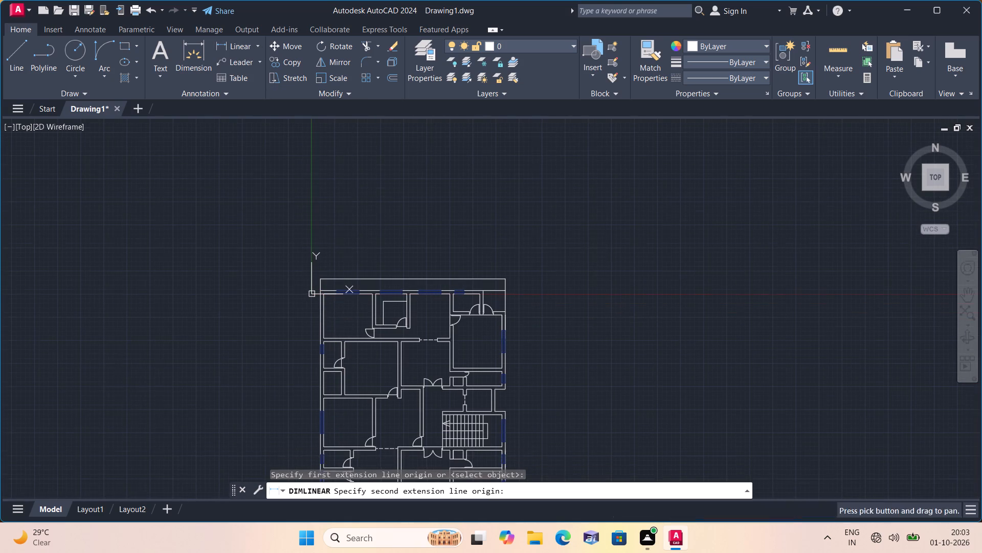
pyautogui.scroll(-1, 367, 413)
pyautogui.moveTo(367, 413); pyautogui.dragTo(405, 297, button='middle')
pyautogui.scroll(3, 338, 396)
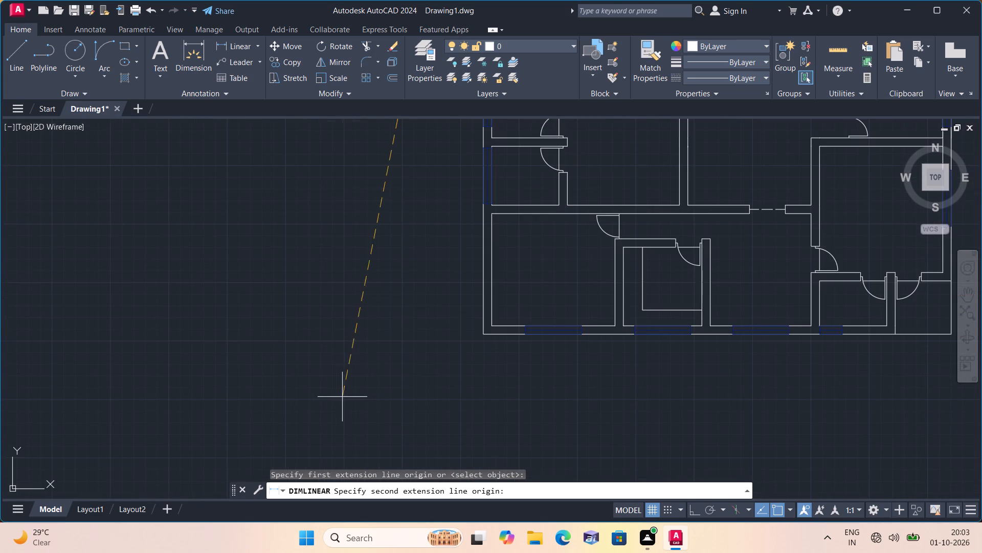
pyautogui.click(482, 332)
pyautogui.click(423, 325)
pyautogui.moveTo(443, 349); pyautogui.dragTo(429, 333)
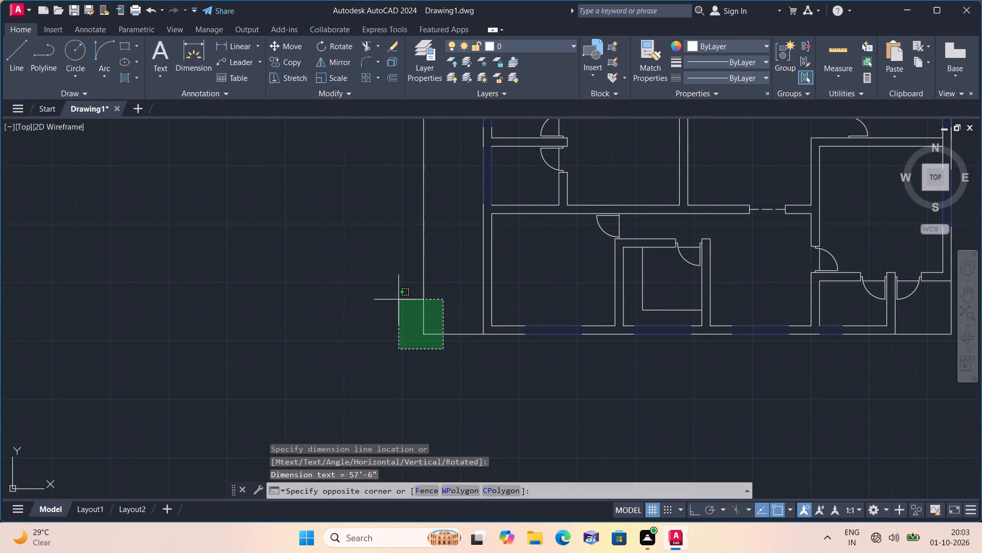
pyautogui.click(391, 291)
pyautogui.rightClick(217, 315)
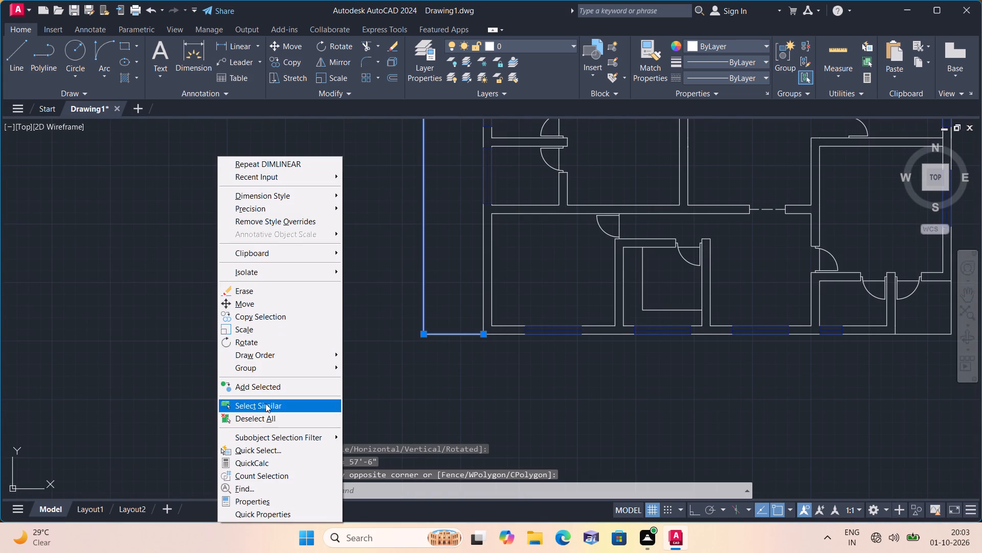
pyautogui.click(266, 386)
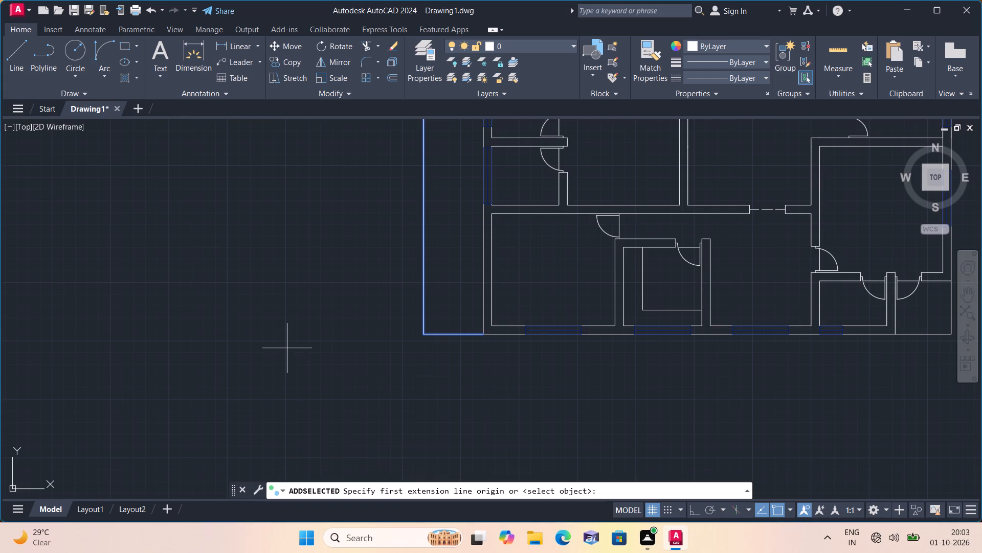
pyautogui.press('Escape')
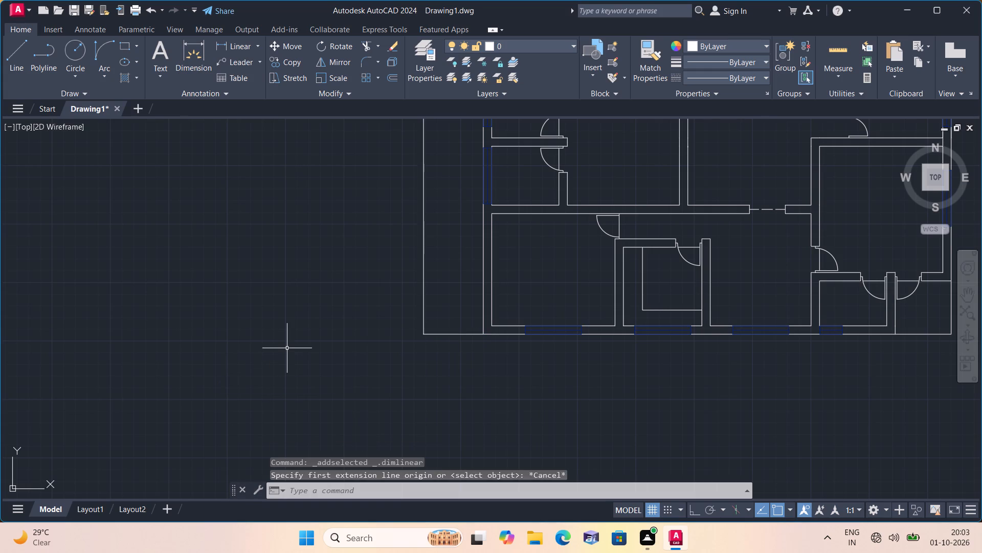
# Select the left overall dimension and all similar dimensions, and set their text height to 6".
pyautogui.moveTo(303, 357); pyautogui.dragTo(351, 457, button='middle')
pyautogui.scroll(-1, 336, 416)
pyautogui.scroll(1, 351, 458)
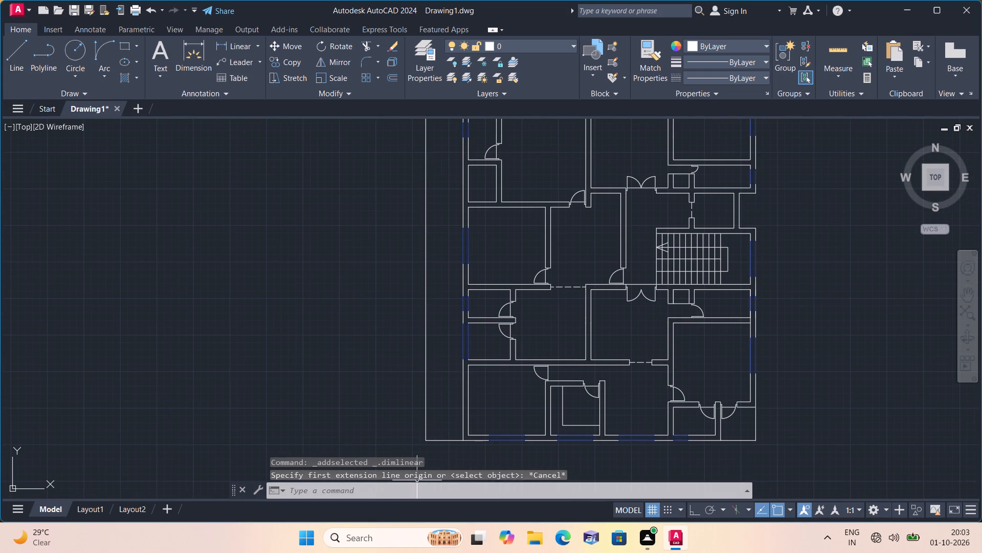
pyautogui.click(460, 460)
pyautogui.click(406, 424)
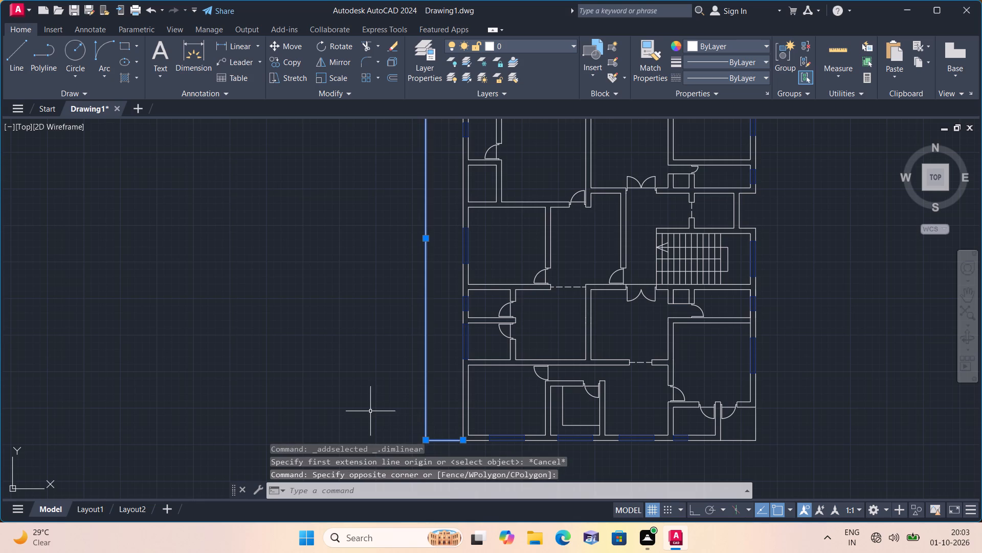
pyautogui.rightClick(370, 410)
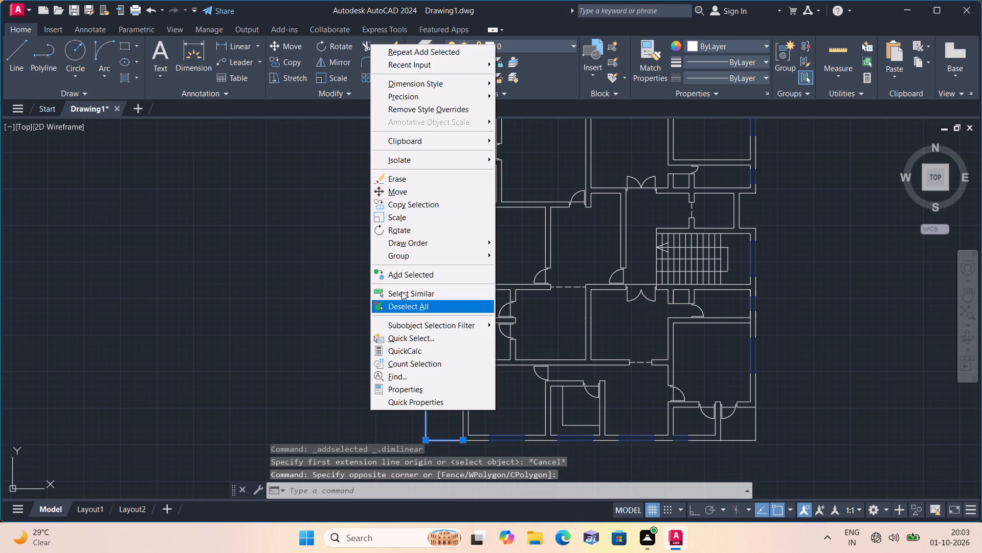
pyautogui.click(401, 291)
pyautogui.rightClick(370, 320)
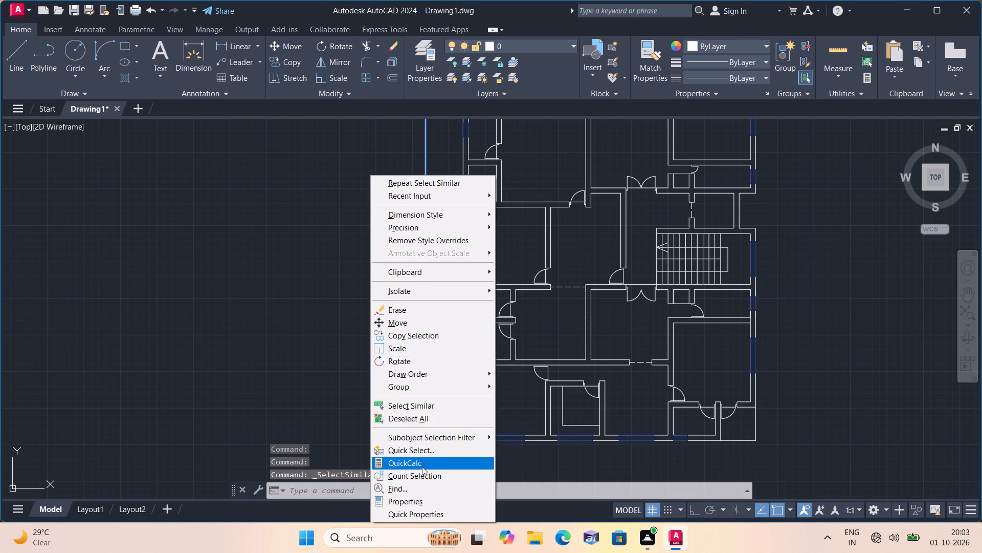
pyautogui.click(413, 501)
pyautogui.scroll(-2, 33, 309)
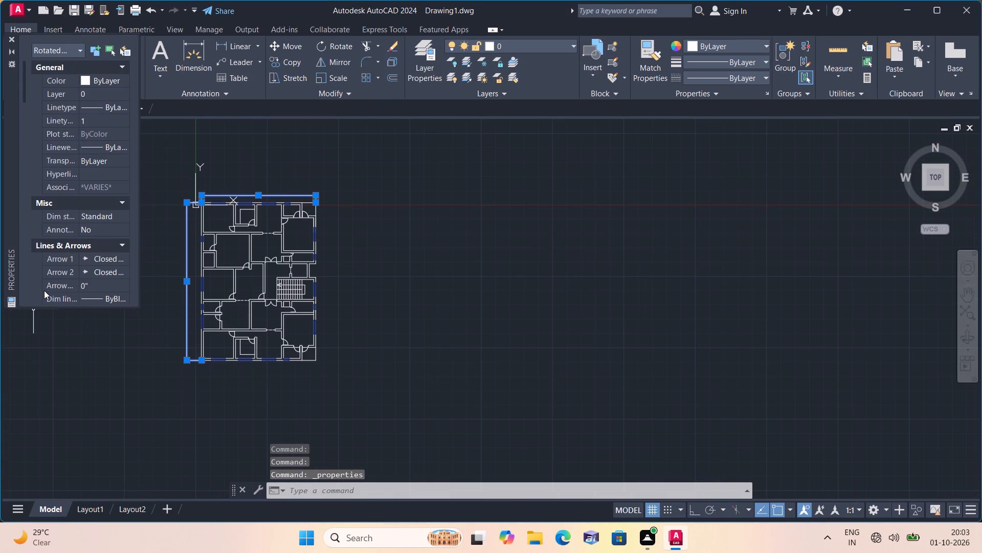
pyautogui.scroll(-3, 44, 290)
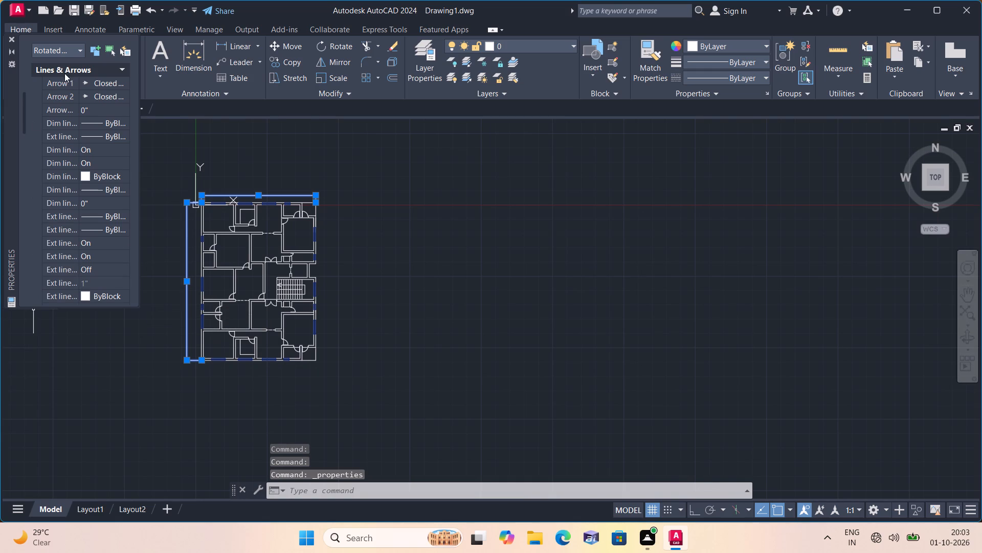
pyautogui.scroll(-3, 51, 178)
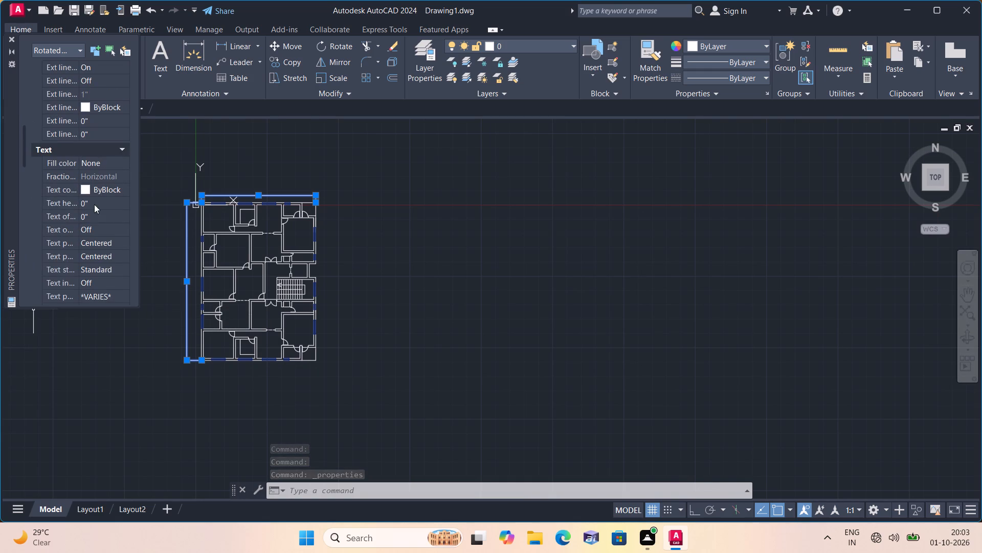
pyautogui.click(111, 203)
pyautogui.press('BackSpace')
pyautogui.write('6"')
pyautogui.click(90, 346)
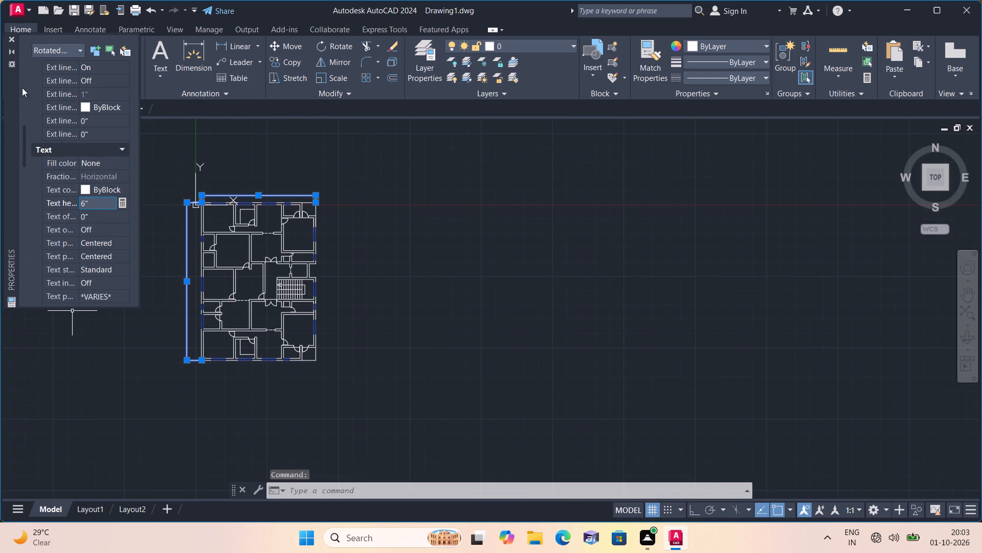
pyautogui.click(12, 42)
pyautogui.press('Escape')
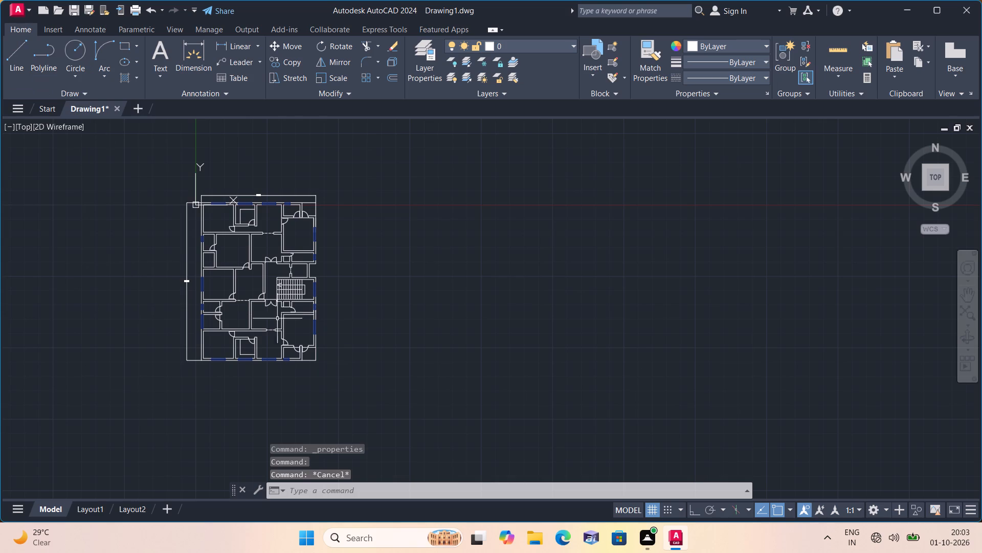
# Check the size and legibility of the text on the overall dimensions, especially the one above the top wall.
pyautogui.scroll(1, 266, 273)
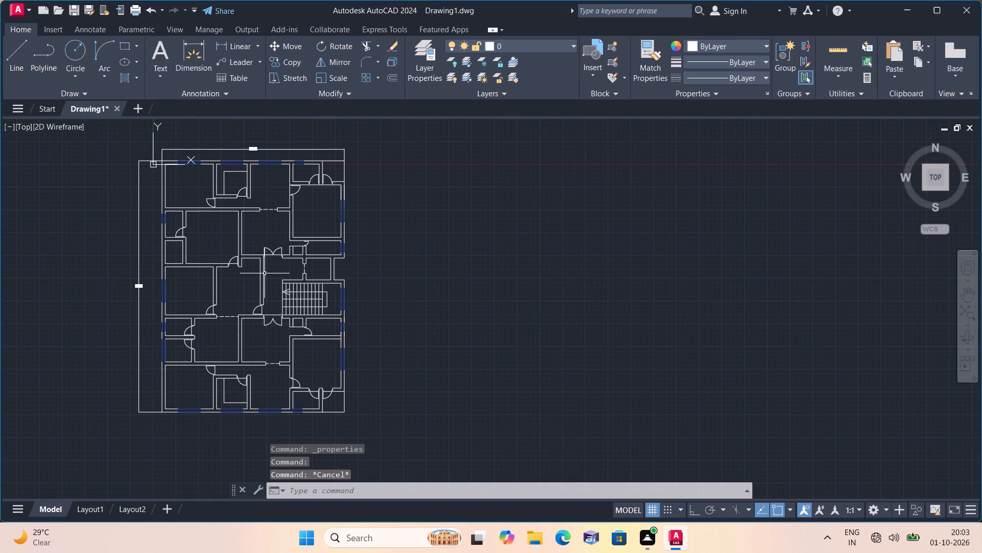
pyautogui.scroll(1, 265, 260)
pyautogui.moveTo(267, 217); pyautogui.dragTo(283, 301, button='middle')
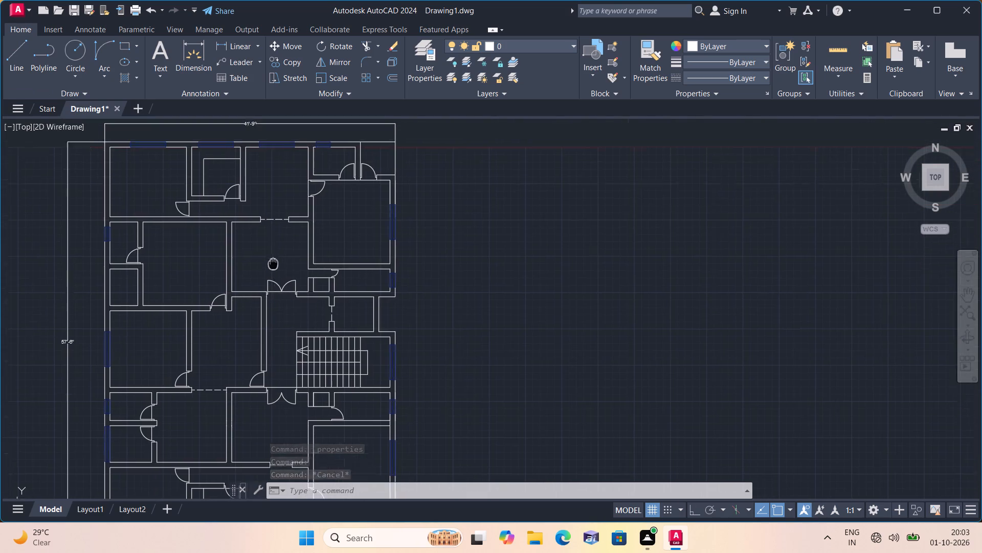
pyautogui.moveTo(283, 301); pyautogui.dragTo(318, 458, button='middle')
pyautogui.scroll(2, 273, 370)
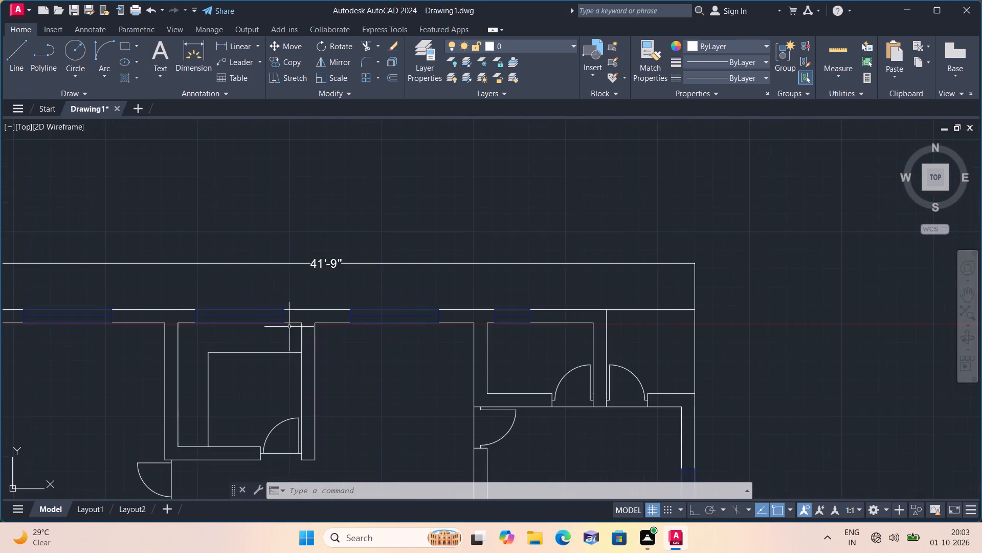
# Replace the text of the overall dimension above the top wall with 39'-8".
pyautogui.scroll(2, 307, 266)
pyautogui.tripleClick(332, 253)
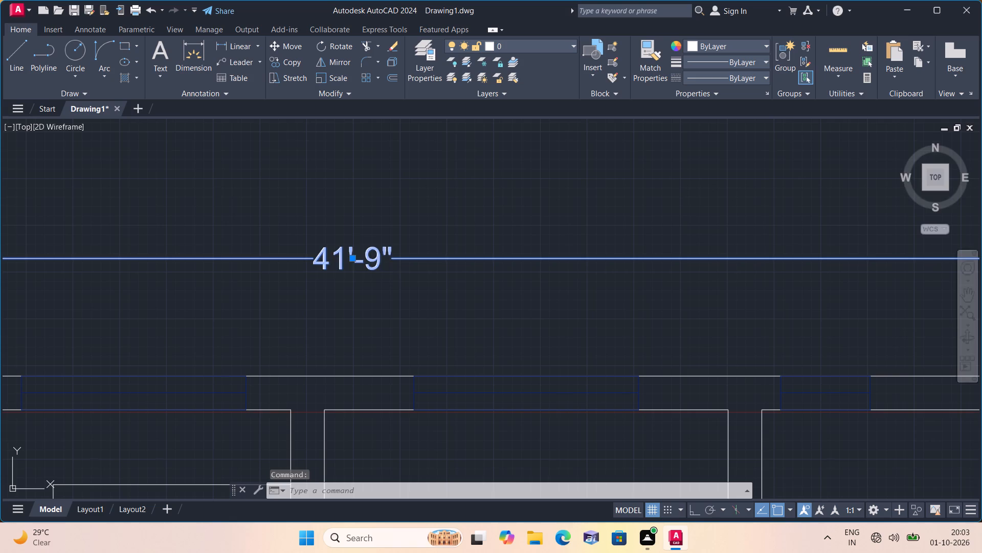
pyautogui.press('BackSpace')
pyautogui.write("39'")
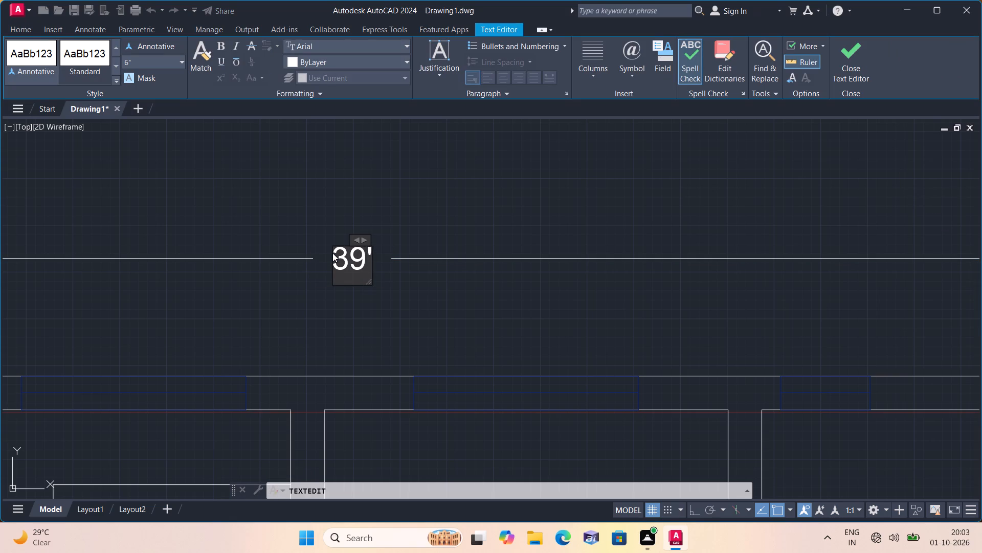
pyautogui.write('-8"')
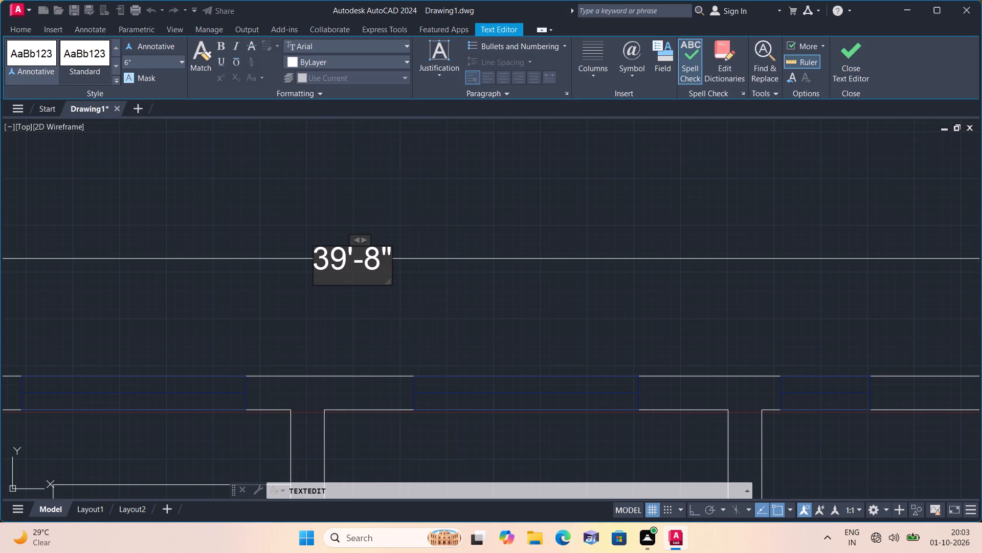
pyautogui.click(271, 317)
# Replace the text of the overall vertical dimension outside the left wall with 55'.
pyautogui.scroll(-2, 271, 317)
pyautogui.moveTo(269, 317); pyautogui.dragTo(273, 212, button='middle')
pyautogui.scroll(-2, 274, 207)
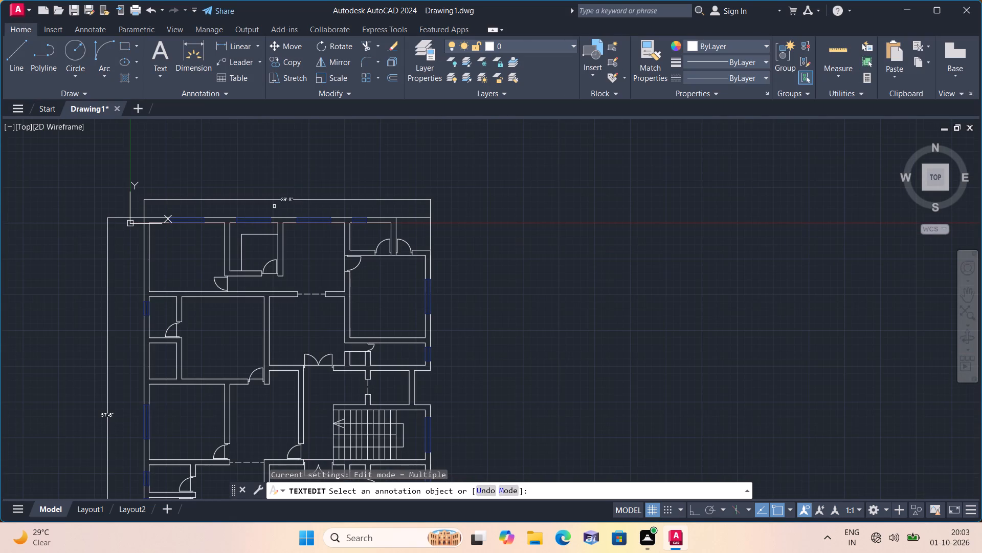
pyautogui.scroll(-2, 272, 258)
pyautogui.scroll(3, 166, 346)
pyautogui.scroll(2, 272, 321)
pyautogui.tripleClick(266, 296)
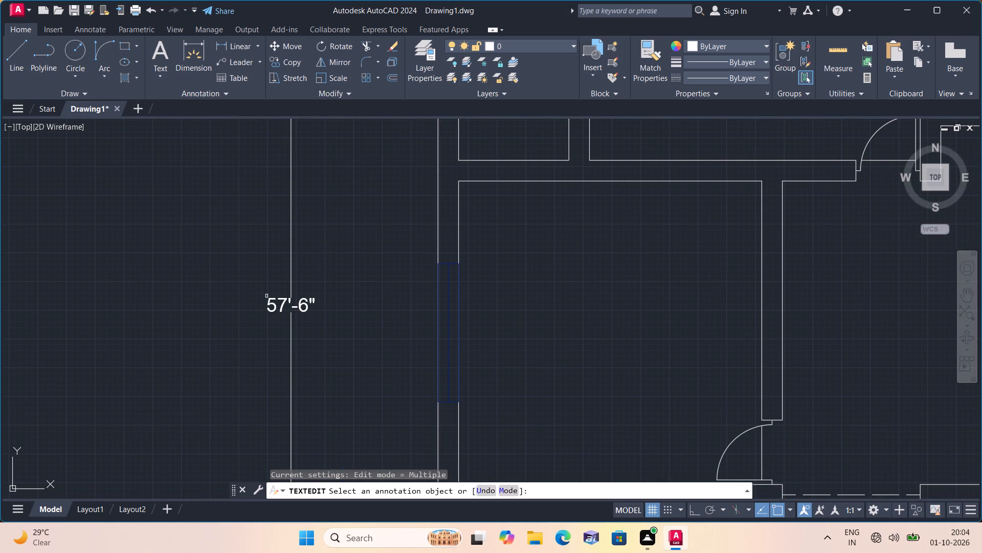
pyautogui.tripleClick(269, 304)
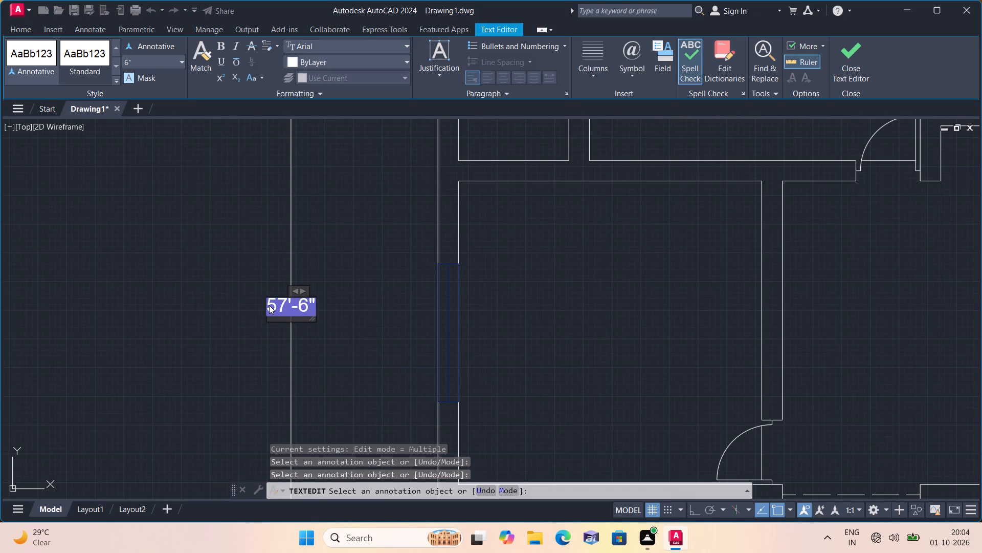
pyautogui.press('BackSpace')
pyautogui.write("55'")
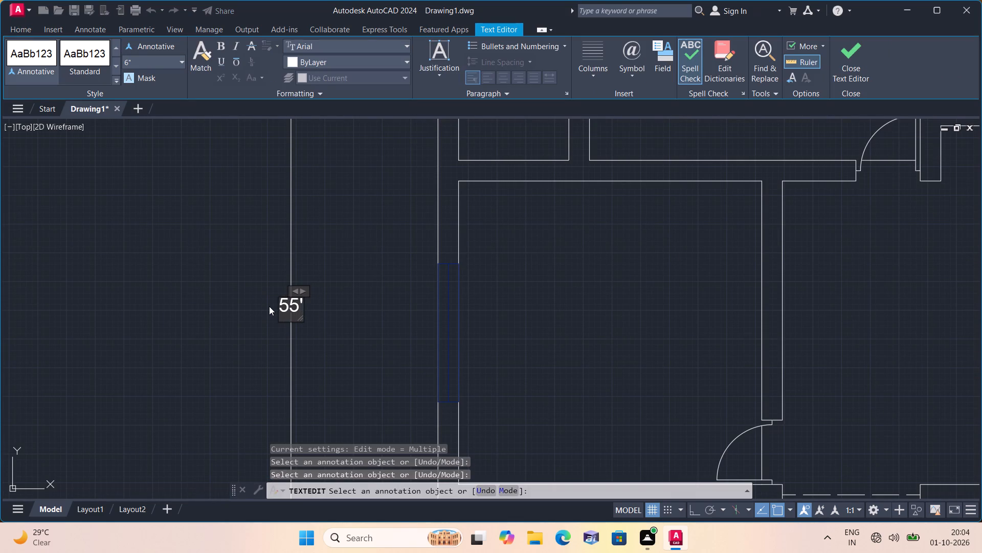
pyautogui.click(234, 268)
pyautogui.press('Escape')
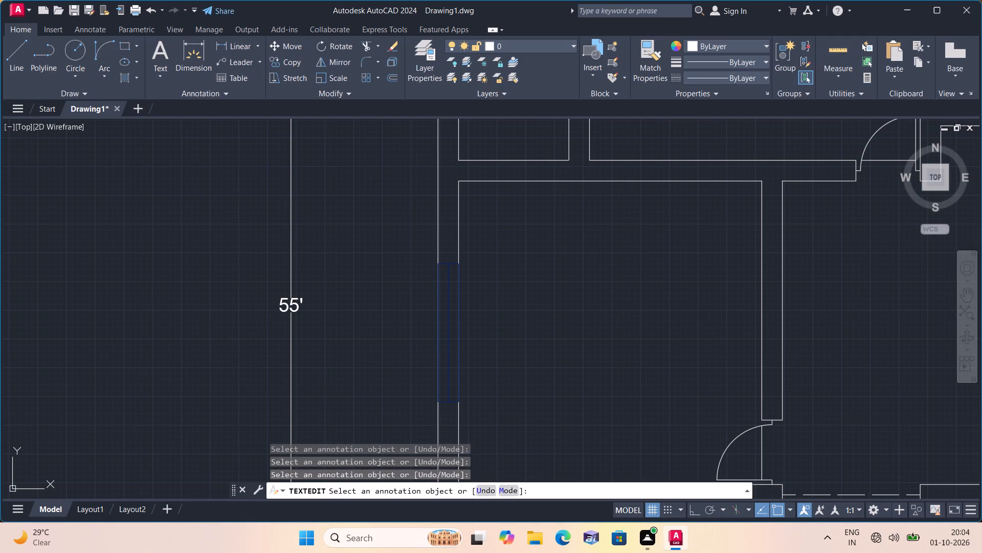
# Add a two-line multiline text label in the plan's upper-left room reading 11'-0"x10'-0" and BEDROOM.
pyautogui.scroll(-4, 234, 268)
pyautogui.scroll(1, 244, 289)
pyautogui.moveTo(240, 289); pyautogui.dragTo(229, 434, button='middle')
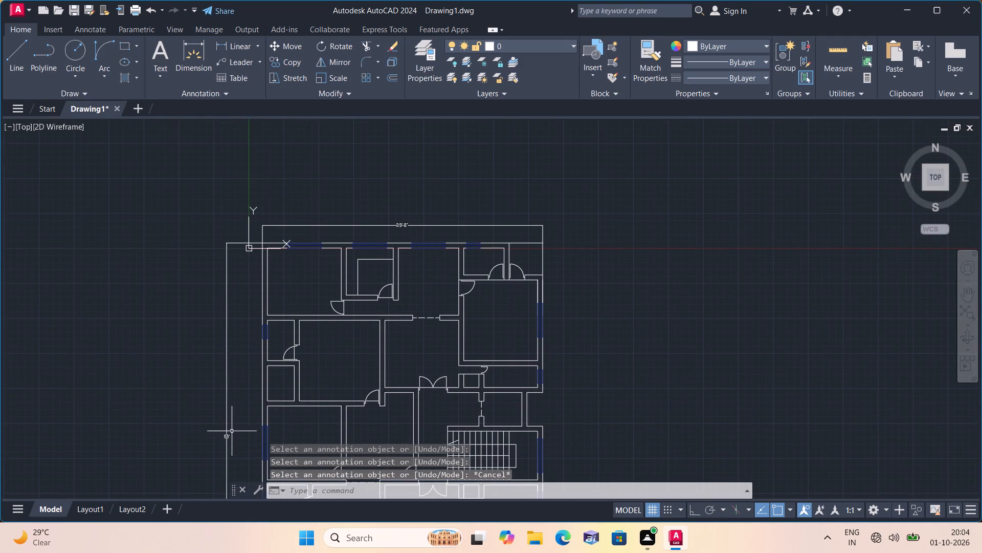
pyautogui.scroll(2, 287, 332)
pyautogui.moveTo(278, 299); pyautogui.dragTo(248, 439, button='middle')
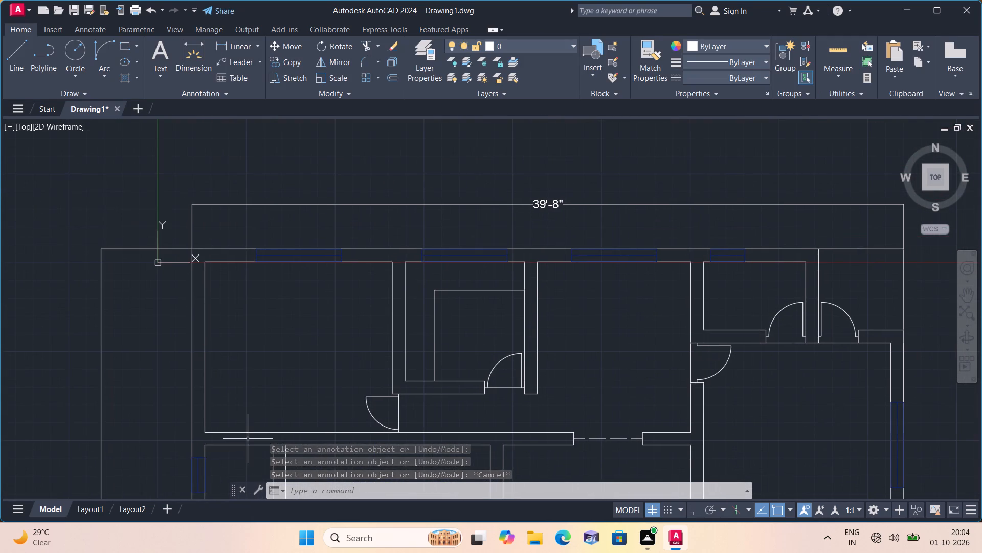
pyautogui.write('mt')
pyautogui.press('space')
pyautogui.tripleClick(262, 344)
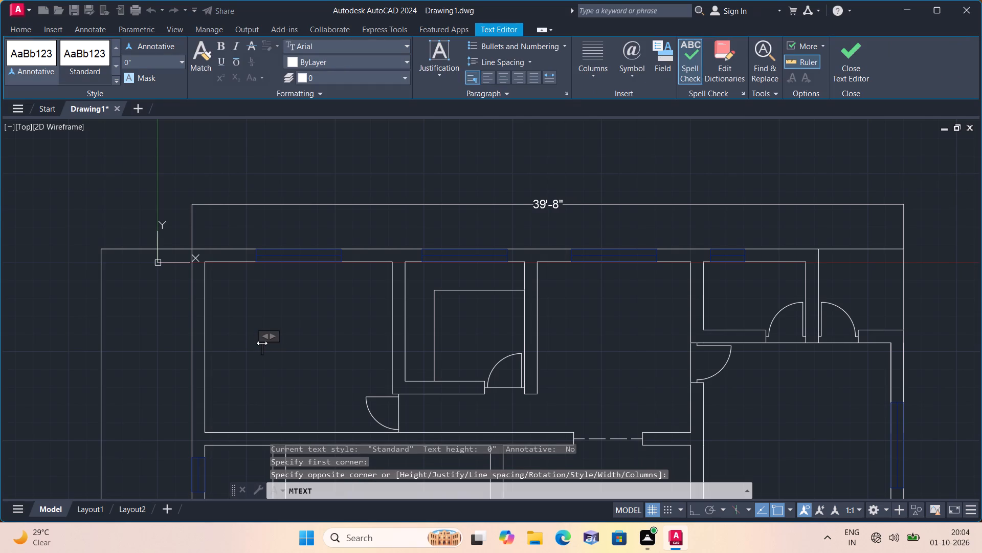
pyautogui.write('11')
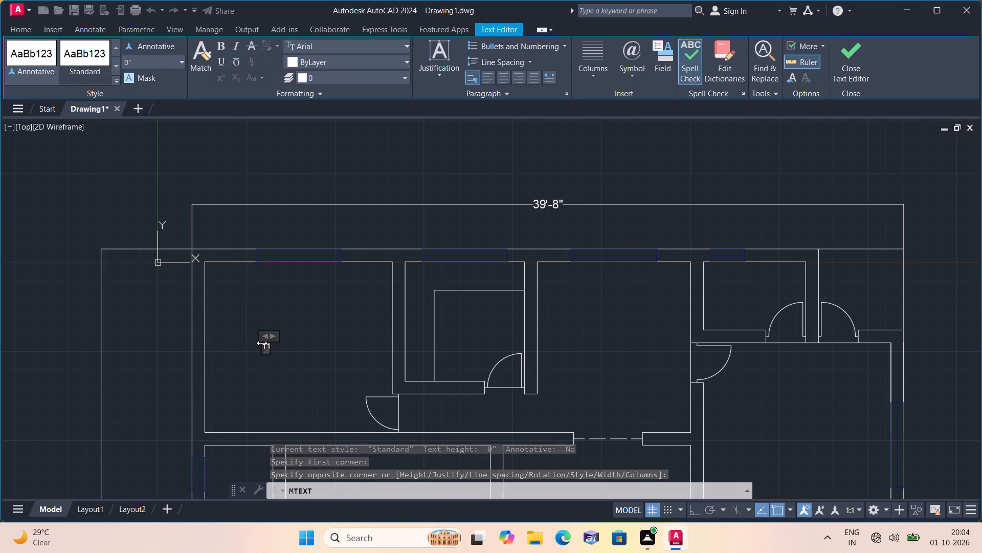
pyautogui.write("'-")
pyautogui.write('0"')
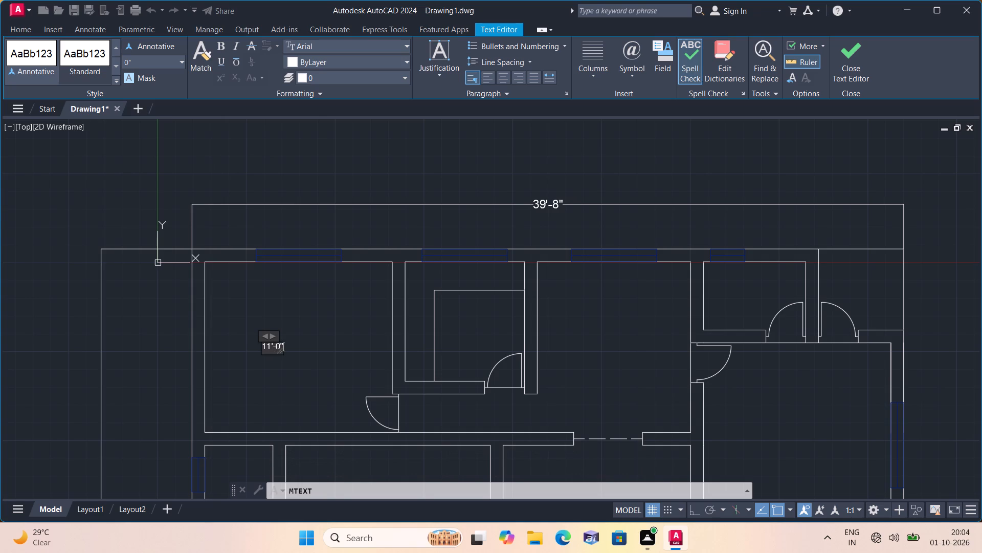
pyautogui.press('x')
pyautogui.write('10\'-0"')
pyautogui.press('Return')
pyautogui.write('BEDR')
pyautogui.write('OOM')
pyautogui.click(310, 385)
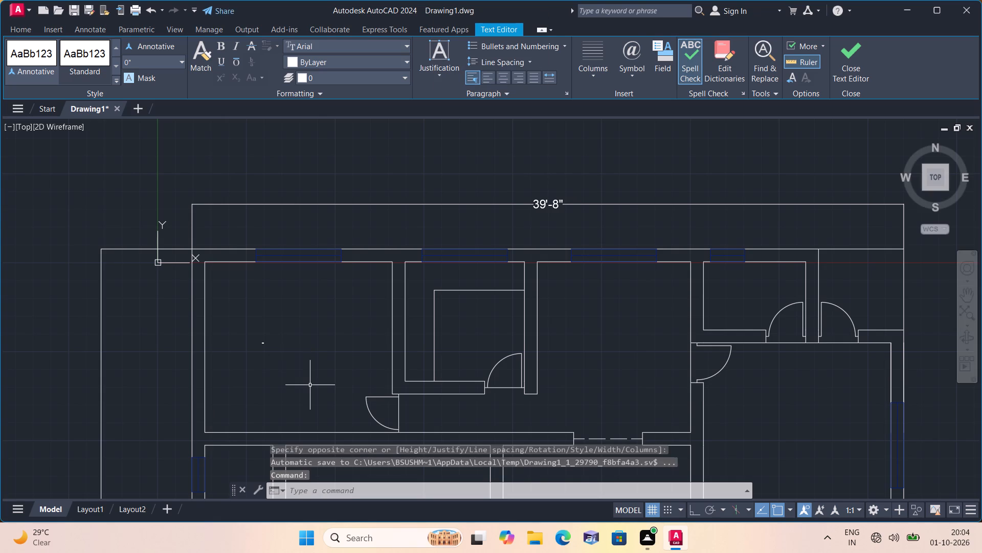
# Add a two-line multiline text label inside the small room beside the bedroom reading 7'-0"X7'-0" and KITCHEN.
pyautogui.moveTo(307, 385); pyautogui.dragTo(257, 359, button='middle')
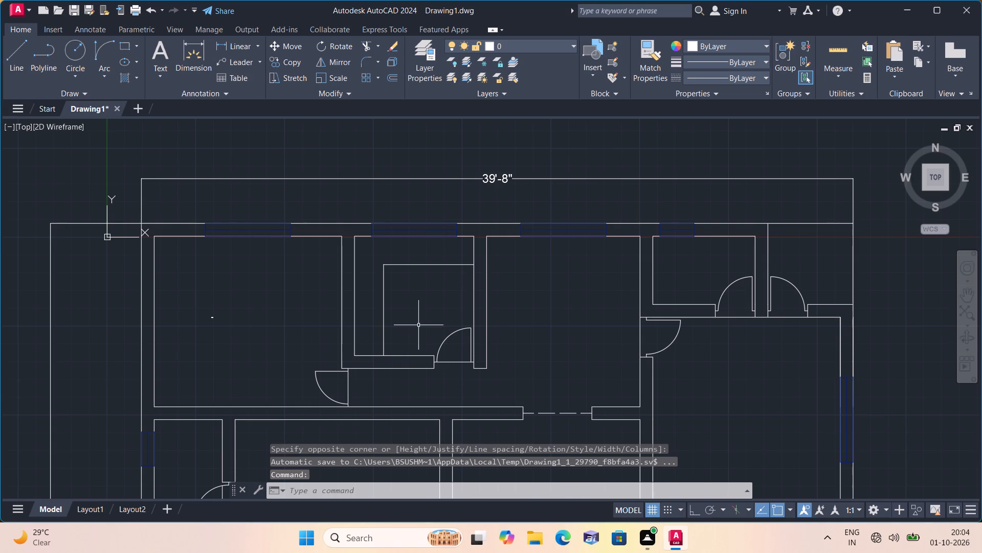
pyautogui.press('space')
pyautogui.tripleClick(409, 303)
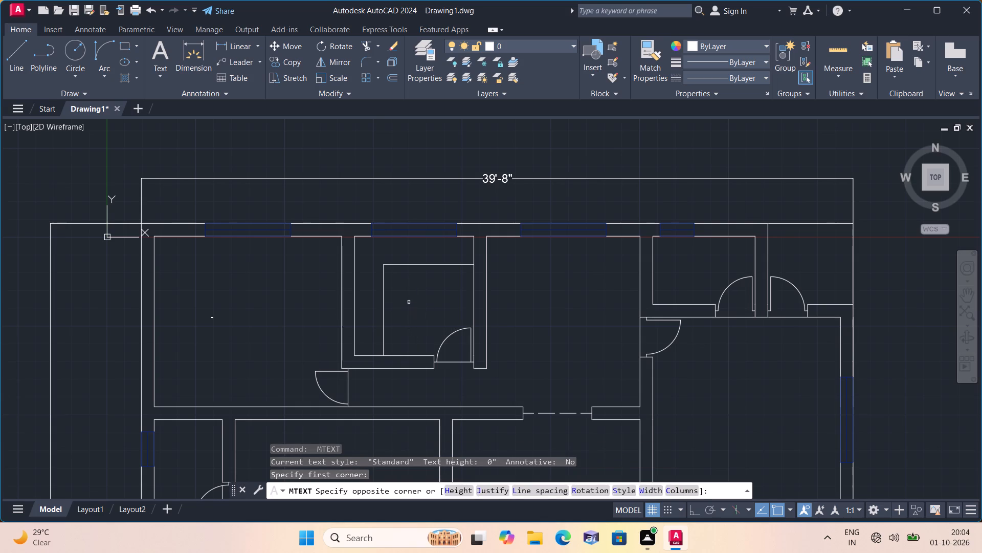
pyautogui.write("7'")
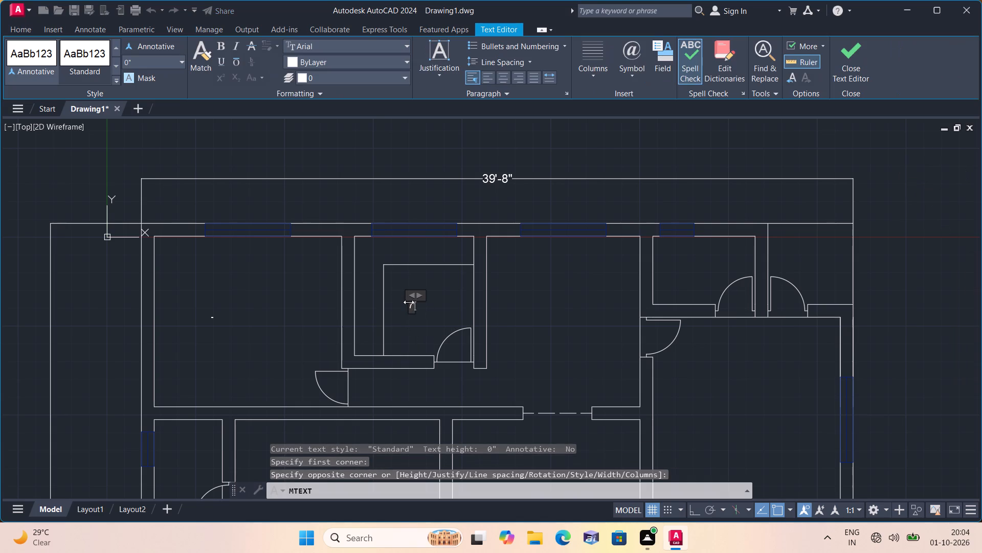
pyautogui.write('-0"X')
pyautogui.write('7\'-0"')
pyautogui.press('Return')
pyautogui.write('LITCHEN')
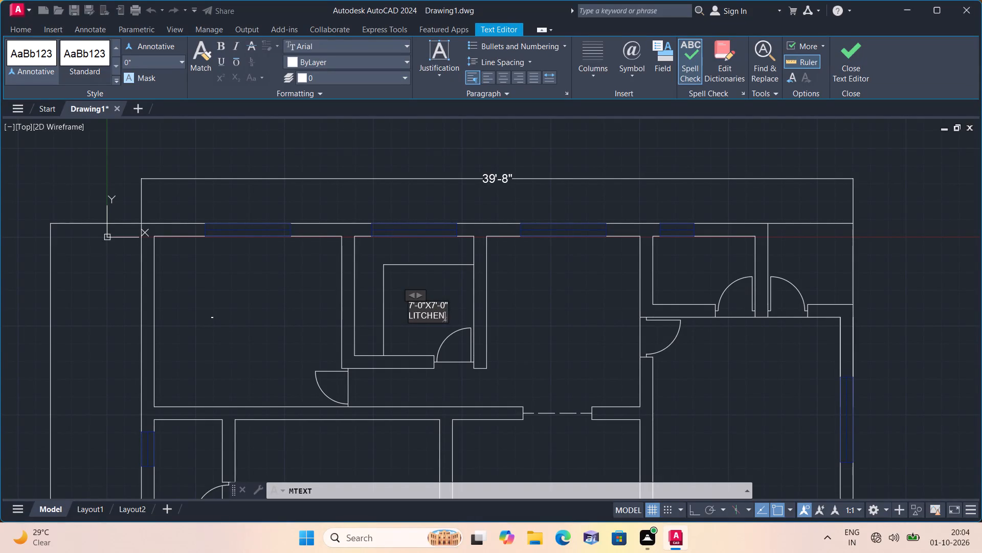
pyautogui.scroll(1, 383, 286)
pyautogui.click(429, 331)
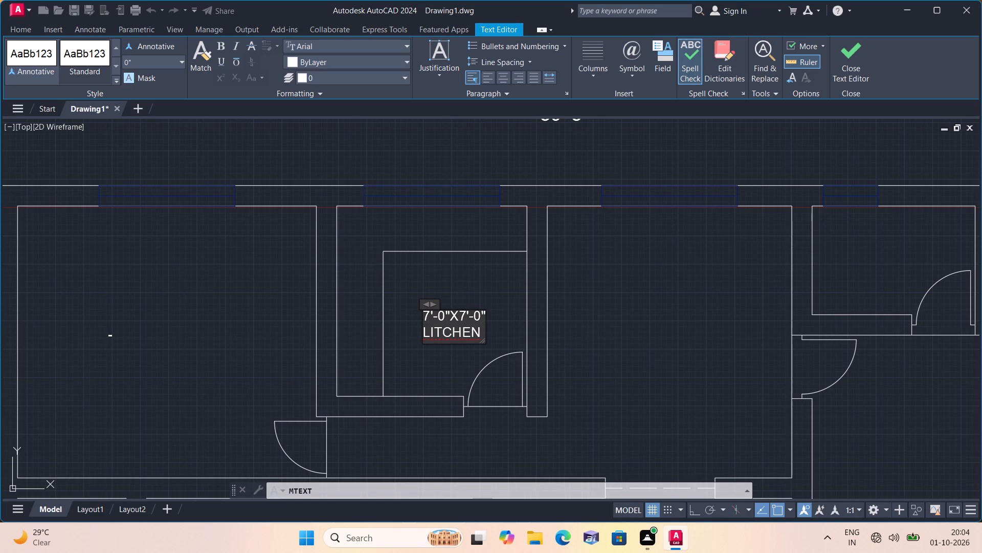
pyautogui.press('BackSpace')
pyautogui.press('k')
pyautogui.click(418, 368)
# Add a two-line multiline text label in the room between the kitchen and the small upper-right rooms reading 9'-0"X10'-0" and DINING.
pyautogui.scroll(-1, 409, 365)
pyautogui.moveTo(407, 364); pyautogui.dragTo(373, 325, button='middle')
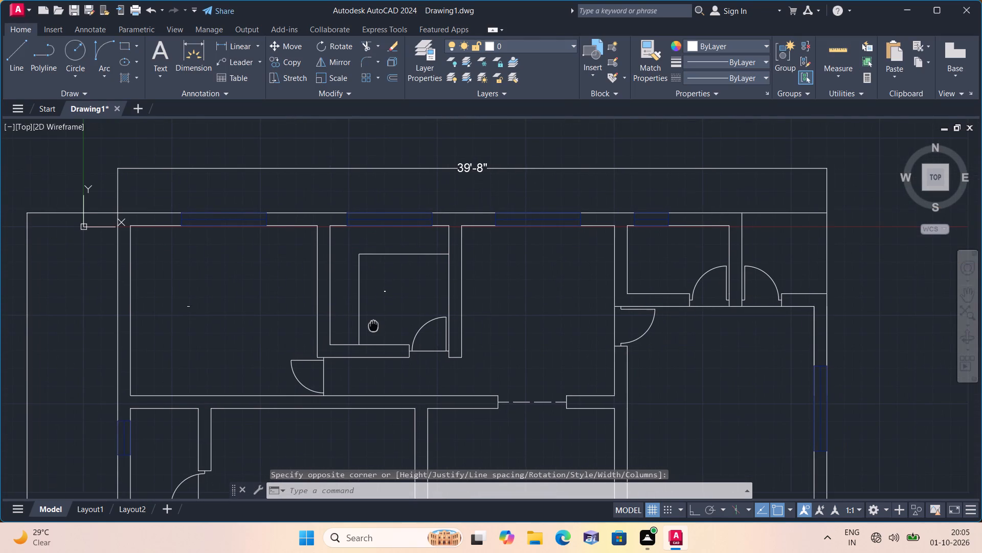
pyautogui.press('space')
pyautogui.tripleClick(537, 300)
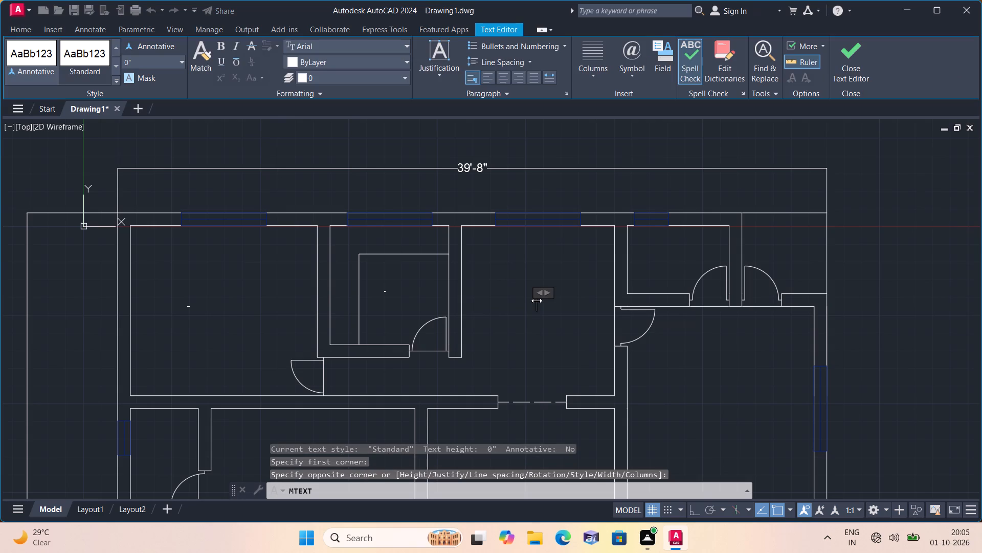
pyautogui.write("9'")
pyautogui.write('-0"')
pyautogui.press('x')
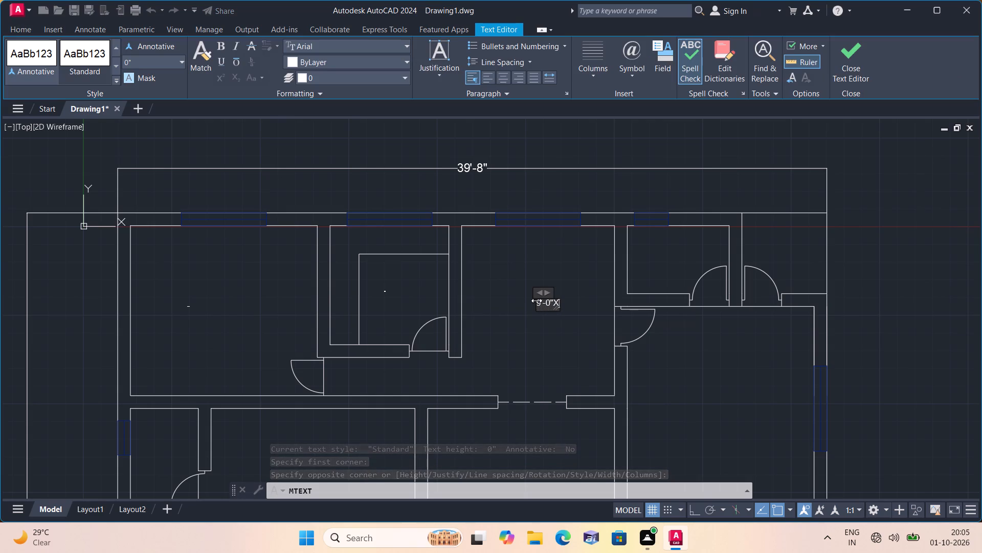
pyautogui.write('10')
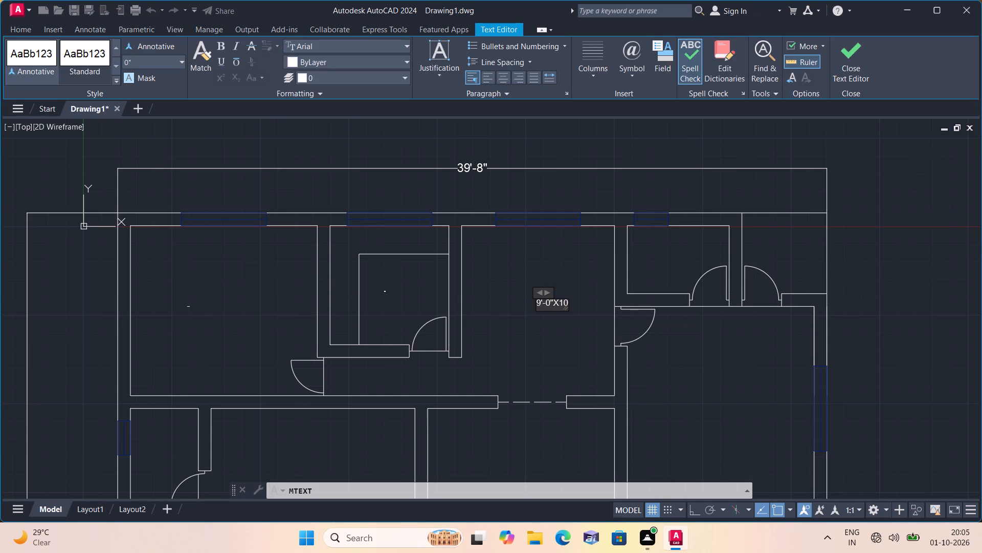
pyautogui.write('\'-0"')
pyautogui.scroll(2, 542, 335)
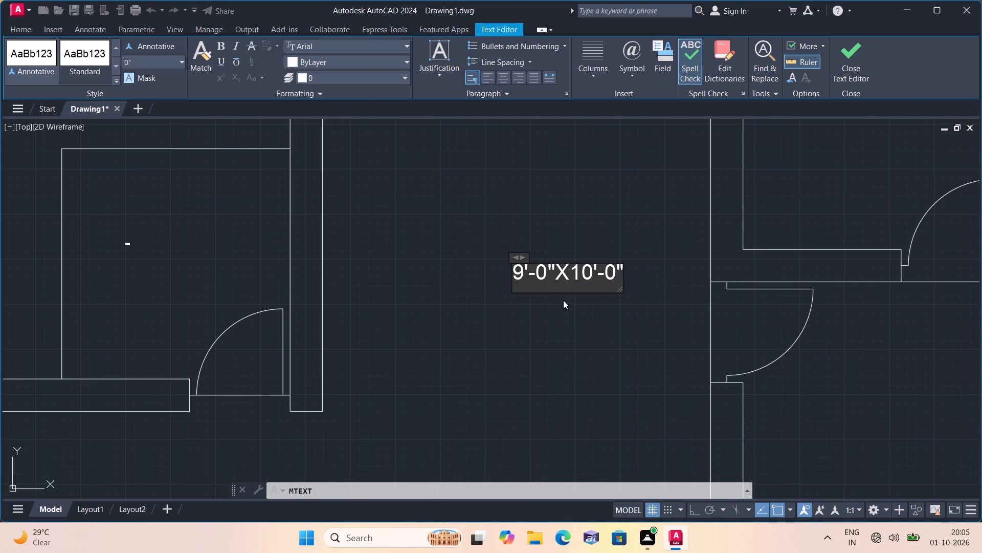
pyautogui.scroll(3, 621, 283)
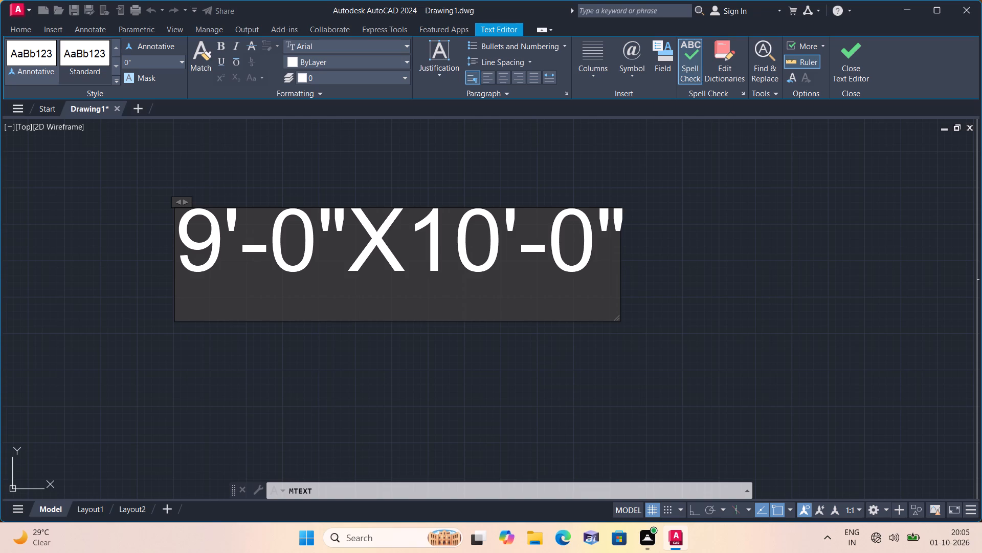
pyautogui.click(618, 256)
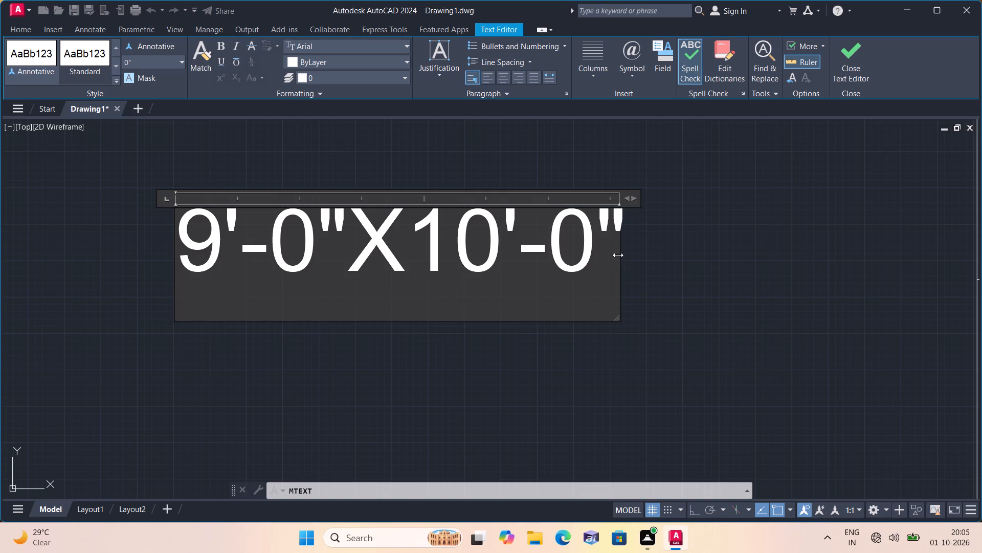
pyautogui.press('Return')
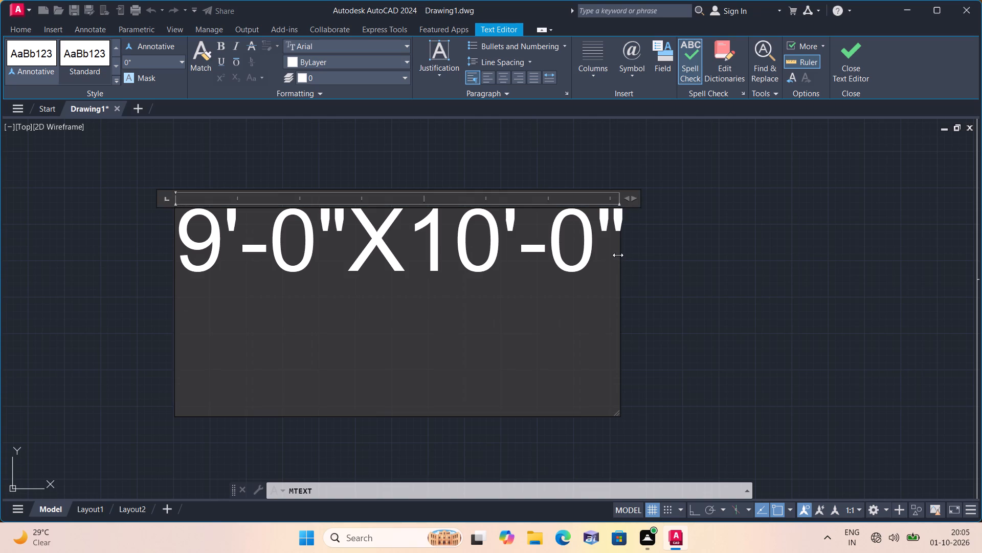
pyautogui.write('DINING')
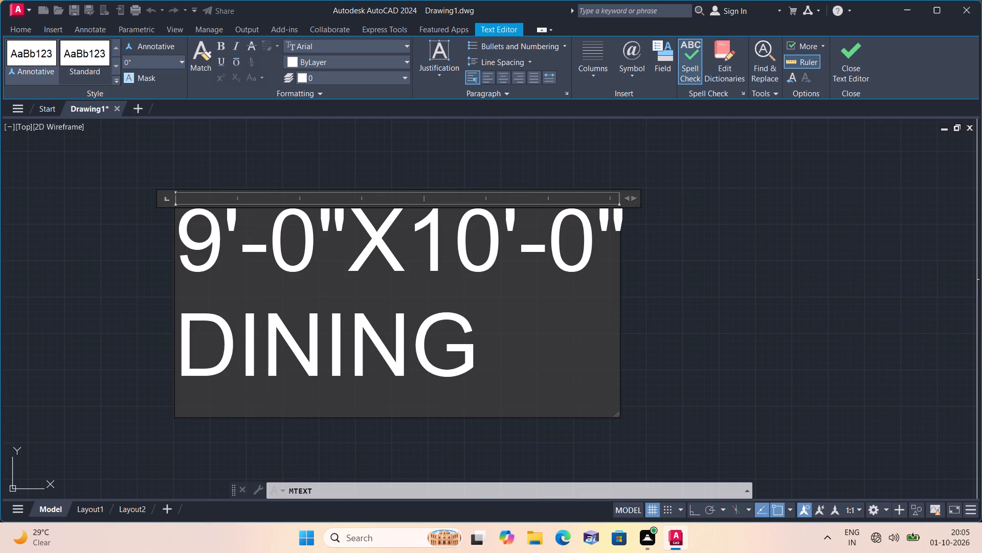
pyautogui.click(362, 443)
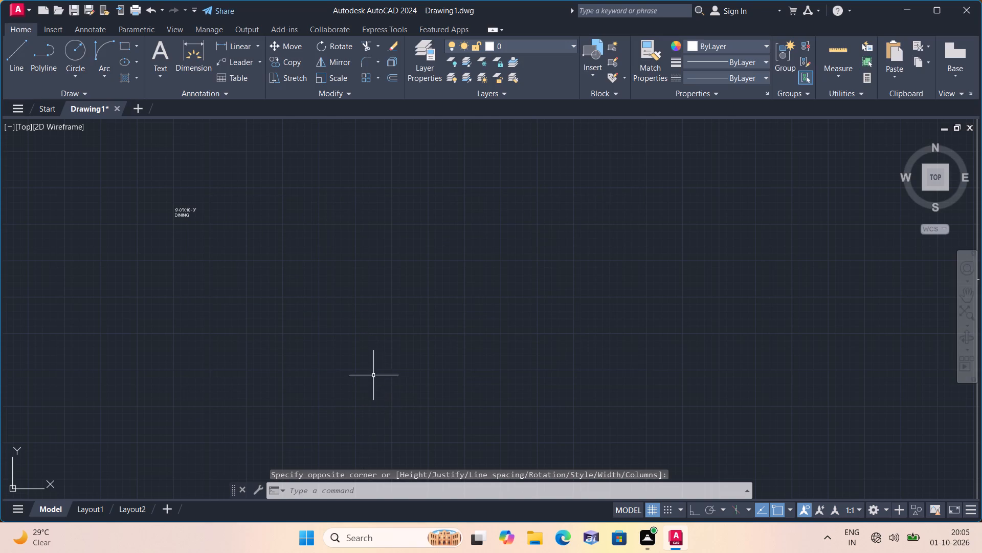
# Add a two-line multiline text label in the small room to the right of the dining room reading 6'-0"X4'-0" and BATHROOM.
pyautogui.moveTo(369, 369); pyautogui.dragTo(343, 323, button='middle')
pyautogui.scroll(-1, 356, 345)
pyautogui.scroll(-2, 328, 297)
pyautogui.moveTo(313, 268); pyautogui.dragTo(252, 302, button='middle')
pyautogui.scroll(-1, 311, 269)
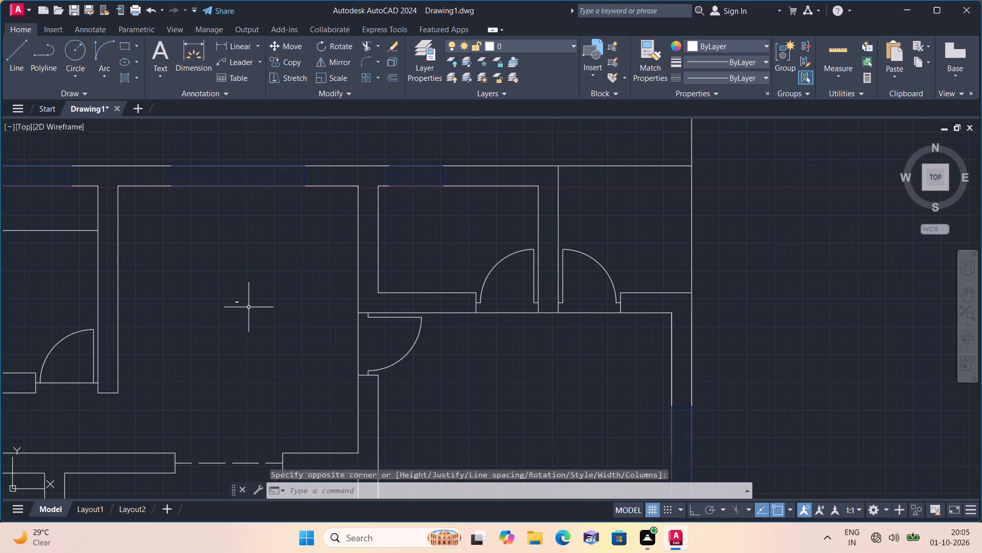
pyautogui.scroll(-1, 249, 297)
pyautogui.moveTo(249, 297); pyautogui.dragTo(233, 326, button='middle')
pyautogui.press('space')
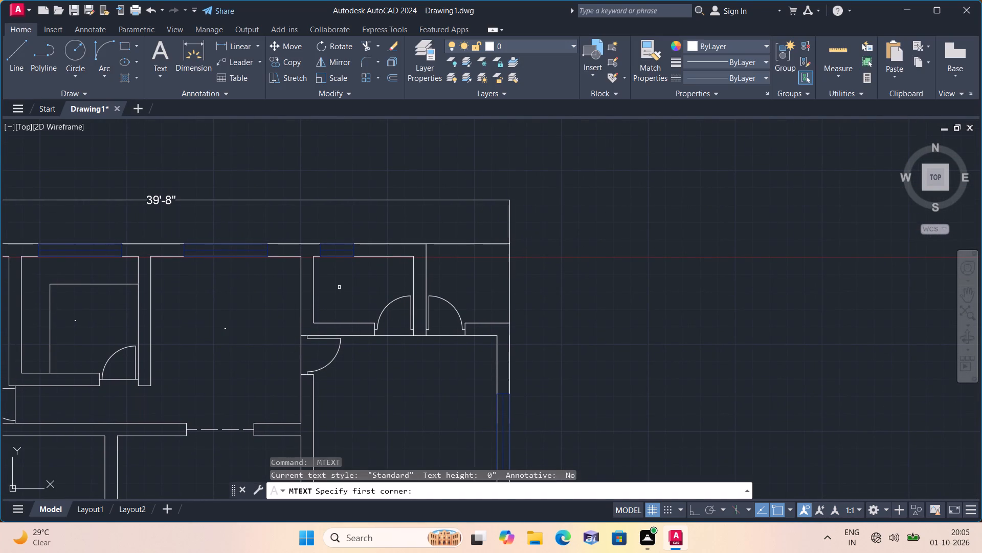
pyautogui.tripleClick(339, 287)
pyautogui.click(339, 287)
pyautogui.write('6\'-0"')
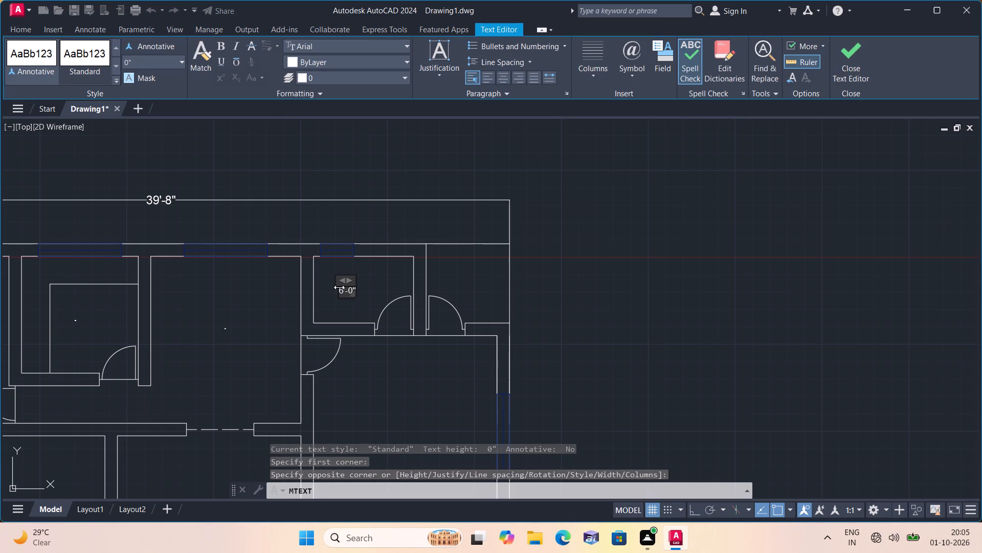
pyautogui.press('x')
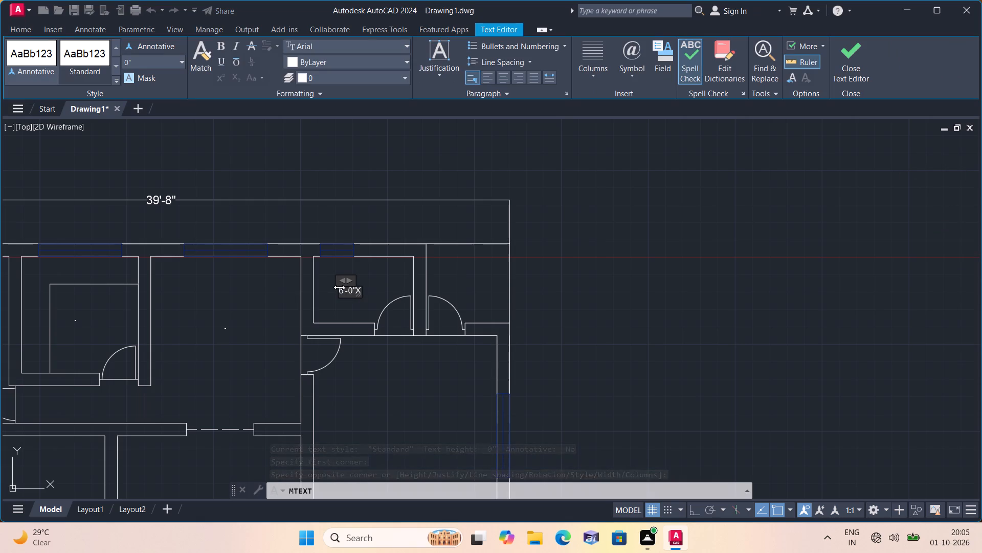
pyautogui.write('4\'-0"')
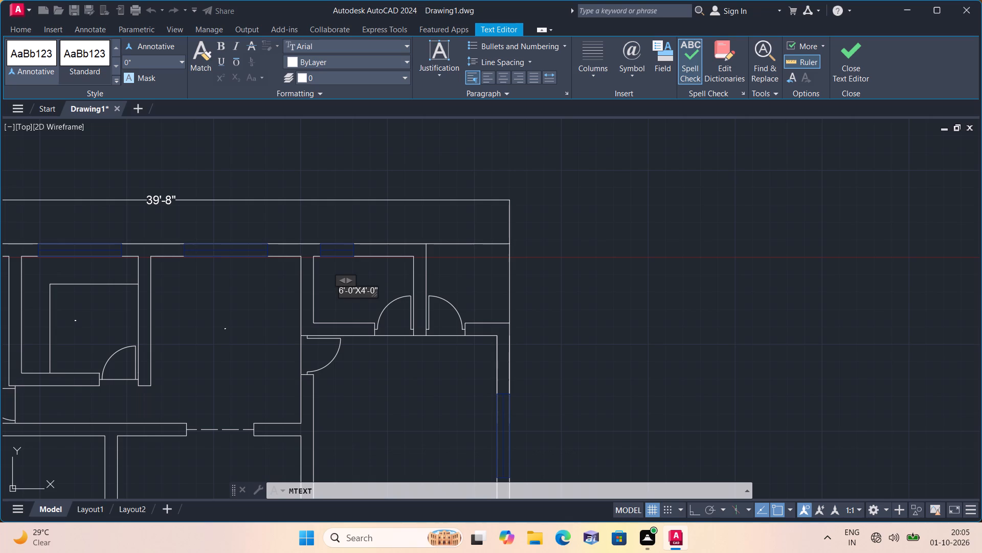
pyautogui.press('Return')
pyautogui.write('BATHROOM')
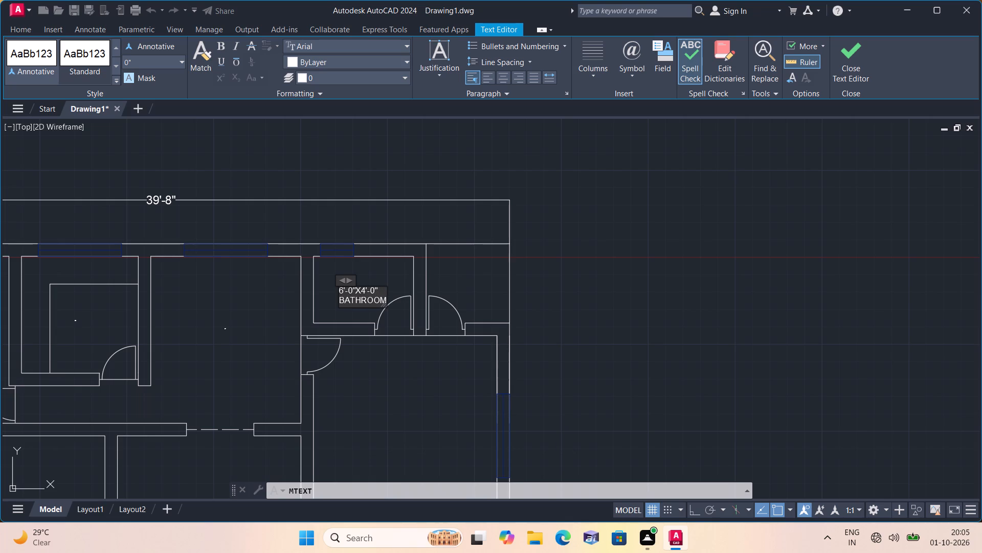
# Finish the BATHROOM room label in the small room near the plan's upper-right corner.
pyautogui.click(347, 316)
# Add the multiline text label VERANDA in the corner space east of the upper-right bathroom.
pyautogui.moveTo(346, 321); pyautogui.dragTo(299, 294, button='middle')
pyautogui.scroll(-1, 331, 317)
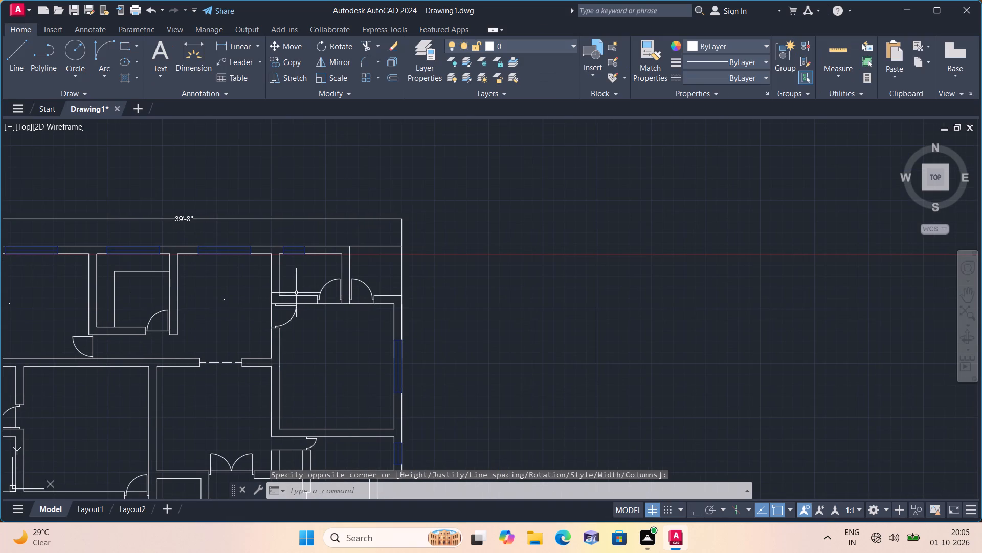
pyautogui.press('space')
pyautogui.tripleClick(370, 269)
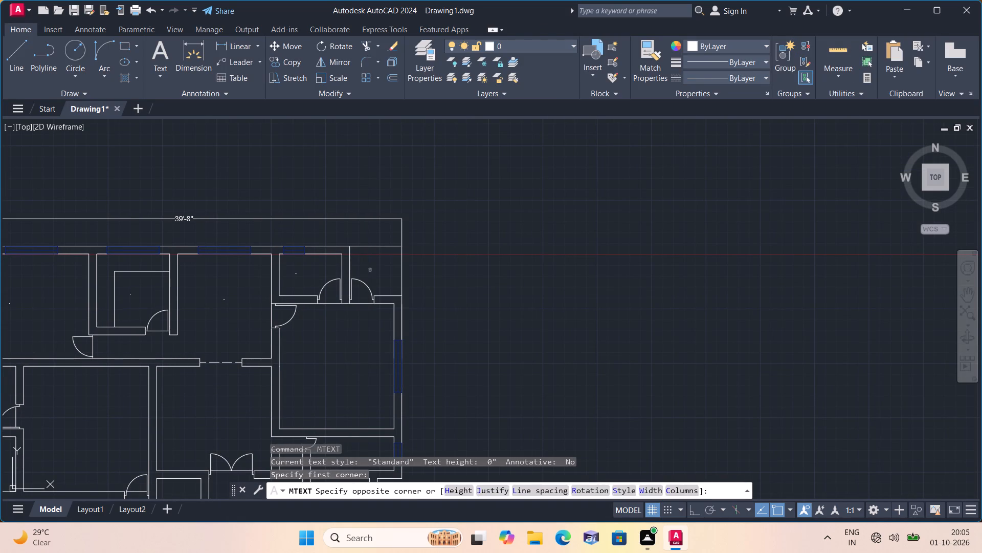
pyautogui.write('VER')
pyautogui.write('ANDA')
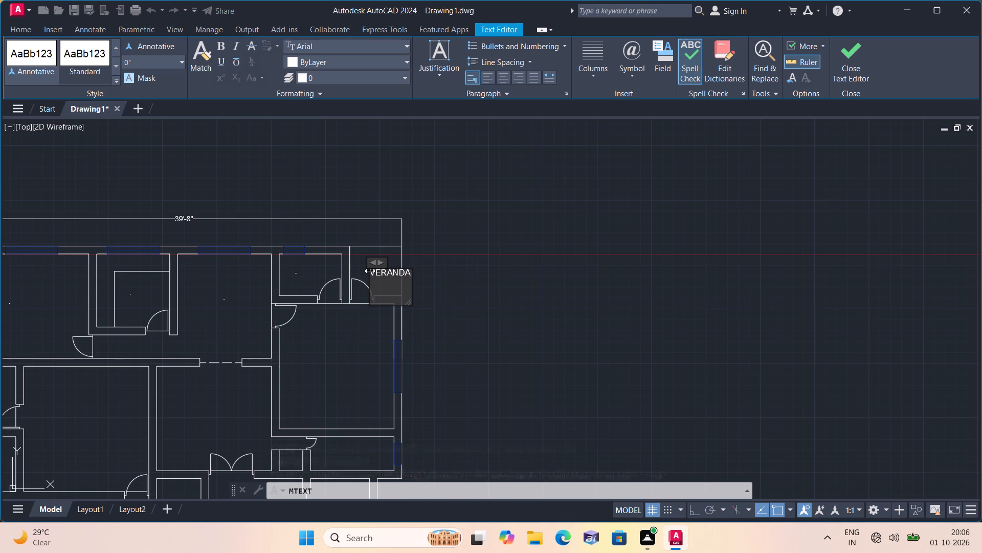
pyautogui.click(447, 291)
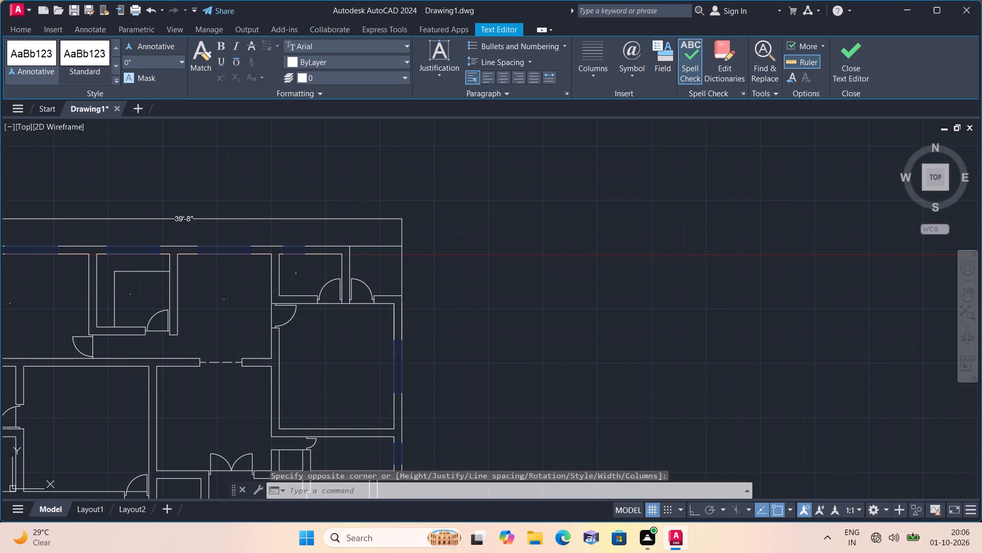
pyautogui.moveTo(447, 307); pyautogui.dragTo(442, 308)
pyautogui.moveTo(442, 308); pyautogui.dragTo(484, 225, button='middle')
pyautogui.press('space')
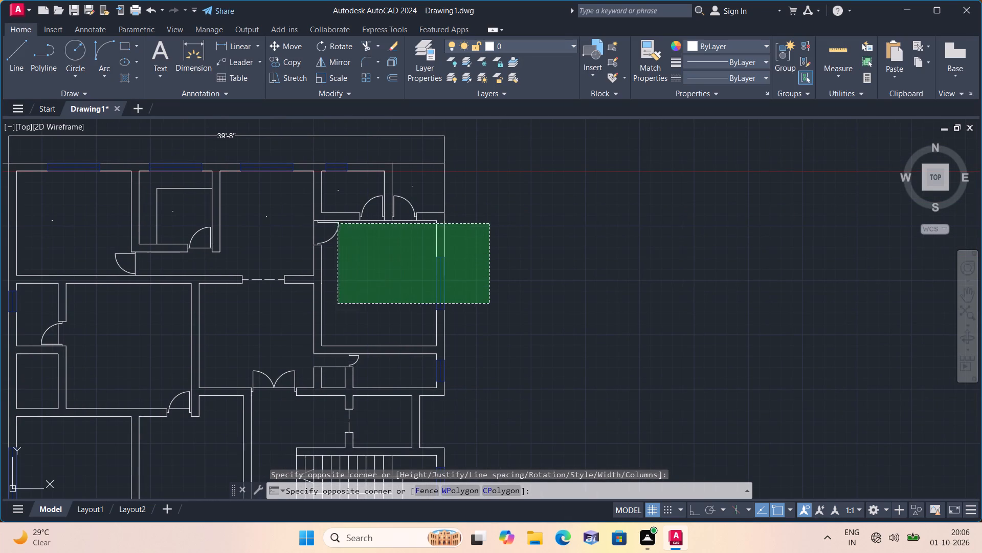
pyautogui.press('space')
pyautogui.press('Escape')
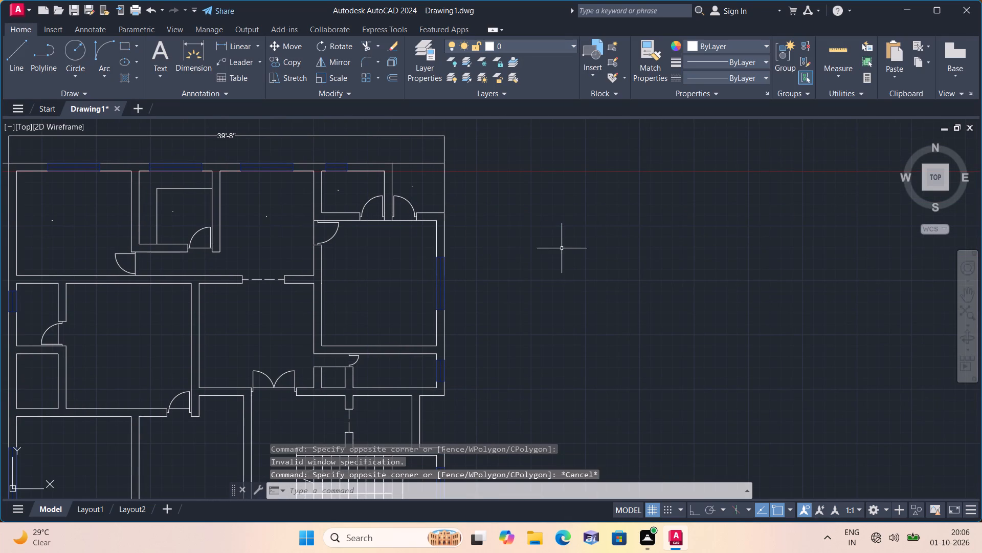
# Label the large room below the upper-right bathroom and veranda with 11'-0"X12'-0" and BEDROOM on two lines.
pyautogui.press('space')
pyautogui.tripleClick(361, 278)
pyautogui.click(361, 279)
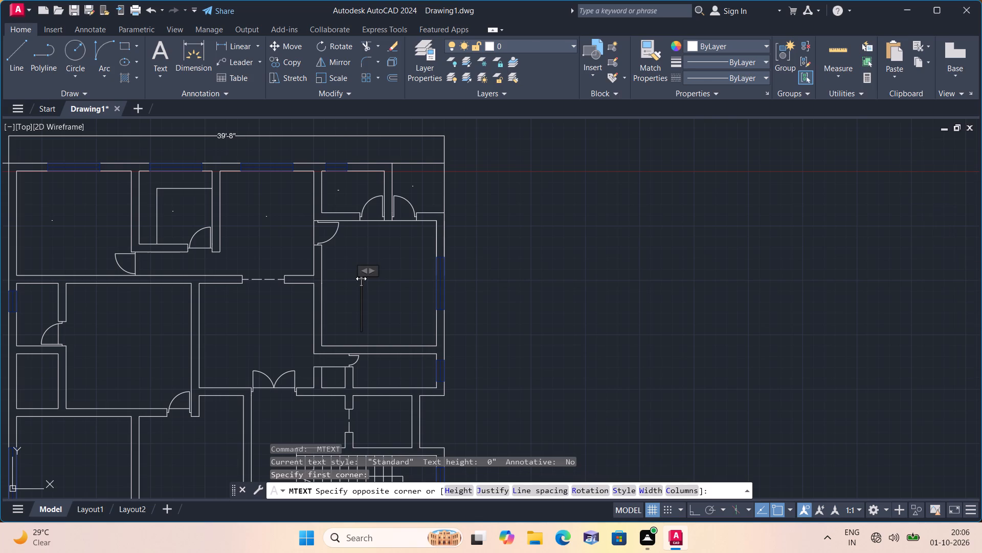
pyautogui.write('11\'-0"X')
pyautogui.write("12'")
pyautogui.press('-')
pyautogui.write('0"')
pyautogui.press('Return')
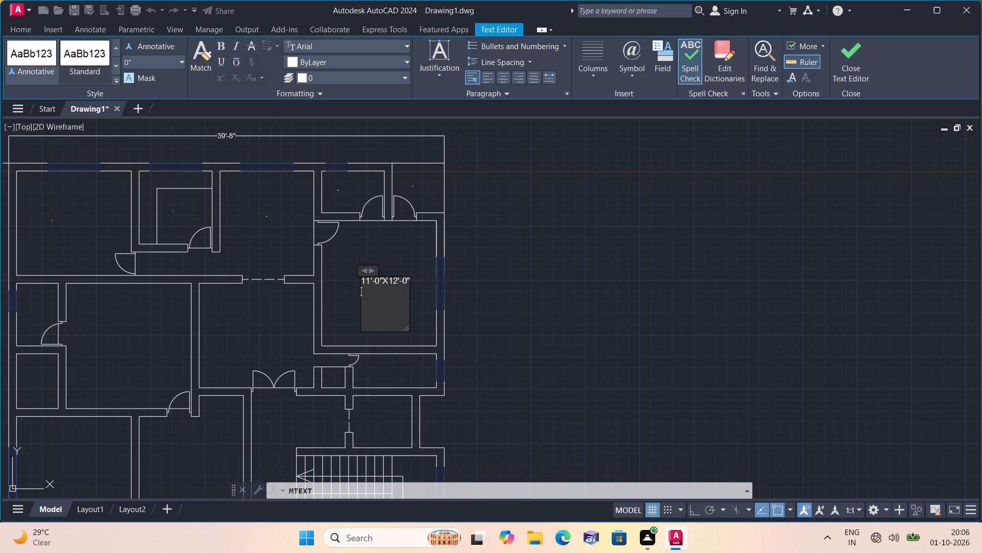
pyautogui.write('BEDROOM')
pyautogui.click(351, 305)
# Label the central room above the upper double door with DRAWING and 11'-0"X10'-0" on two lines.
pyautogui.moveTo(351, 305); pyautogui.dragTo(406, 236, button='middle')
pyautogui.scroll(-1, 352, 300)
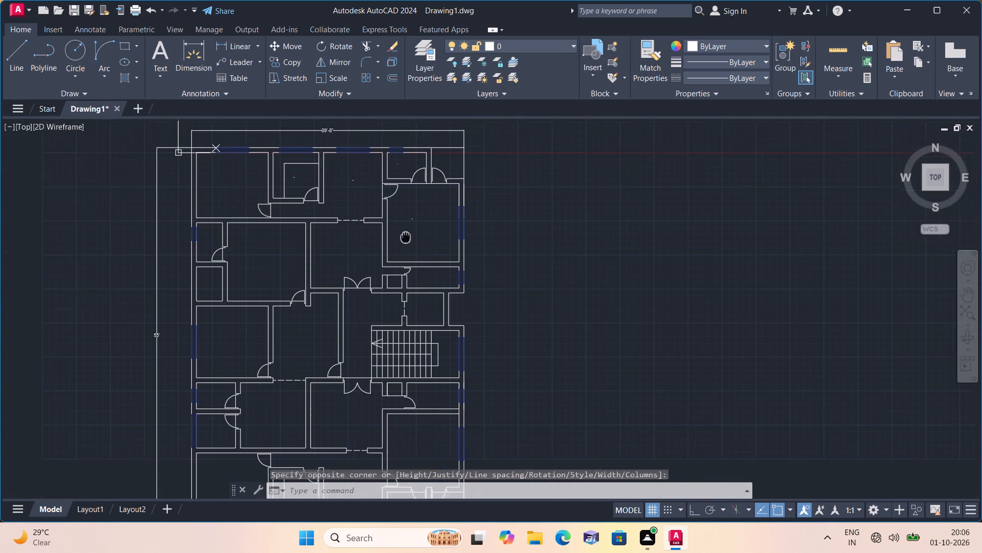
pyautogui.moveTo(406, 236); pyautogui.dragTo(413, 224, button='middle')
pyautogui.press('space')
pyautogui.tripleClick(342, 246)
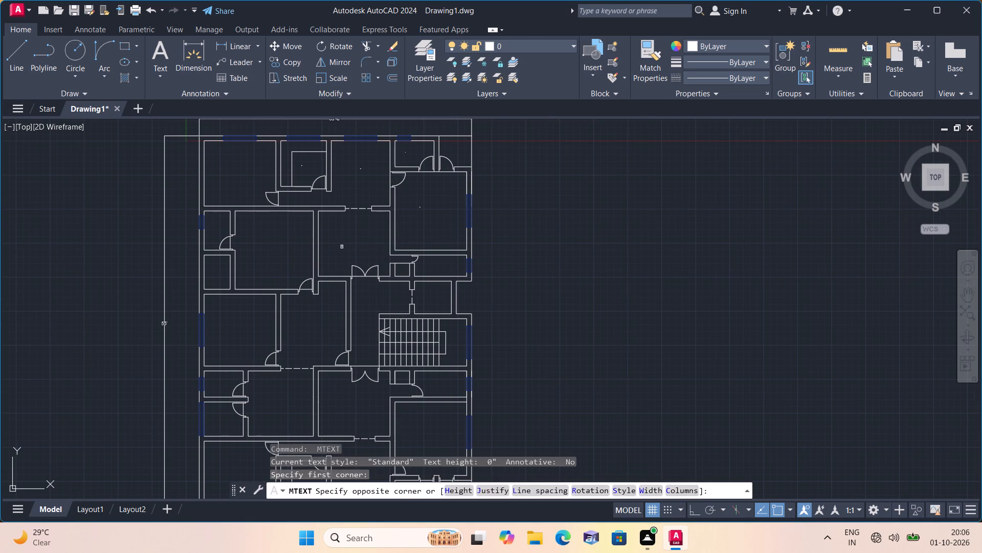
pyautogui.click(342, 247)
pyautogui.write('DRAW')
pyautogui.write('ING')
pyautogui.press('Return')
pyautogui.write('11\'-0"')
pyautogui.press('x')
pyautogui.write('10\'-0"')
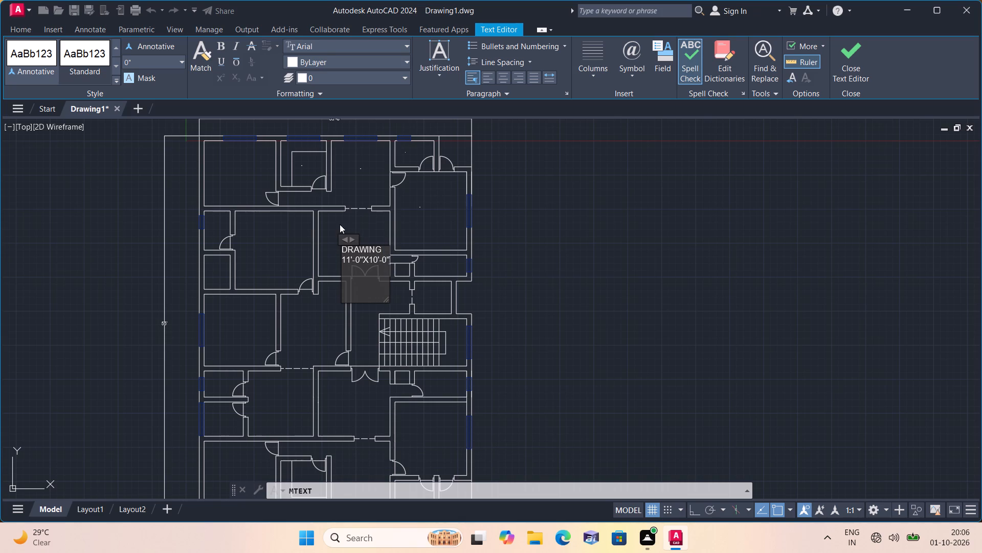
pyautogui.click(340, 223)
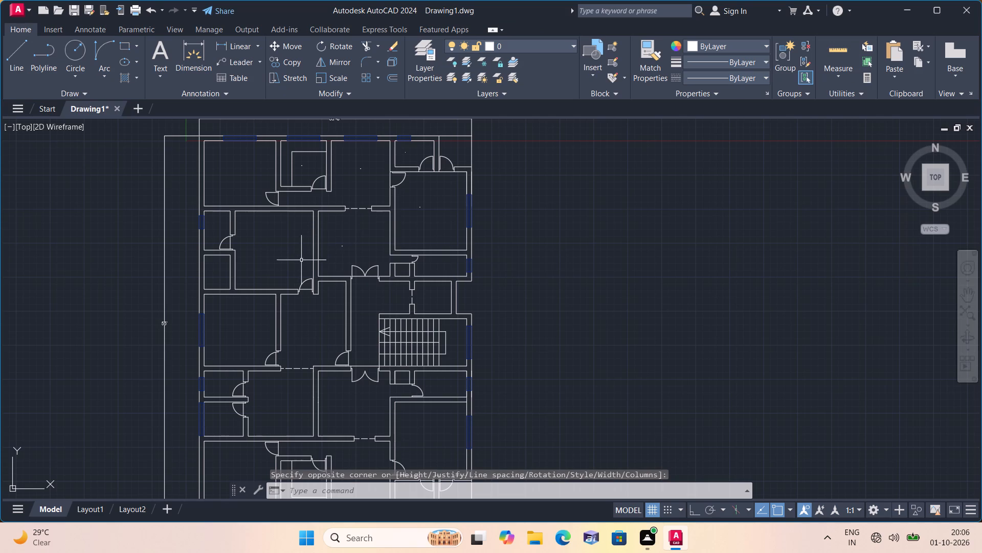
# Label the room west of the upper drawing room with BEDROOM and 12'-0"X12'-0" on two lines.
pyautogui.middleClick(261, 261)
pyautogui.scroll(1, 262, 266)
pyautogui.press('space')
pyautogui.tripleClick(260, 254)
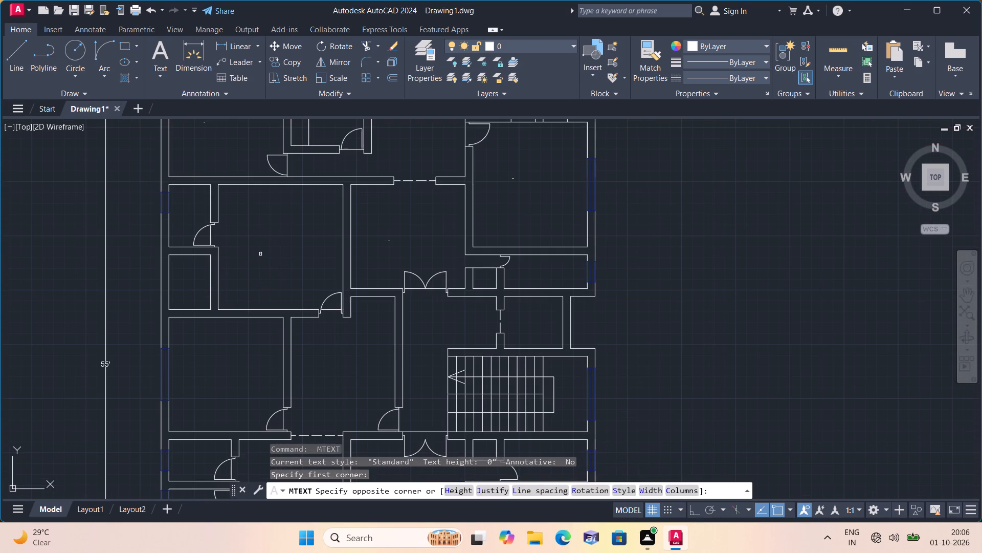
pyautogui.click(260, 253)
pyautogui.write('BEDROOM')
pyautogui.press('Return')
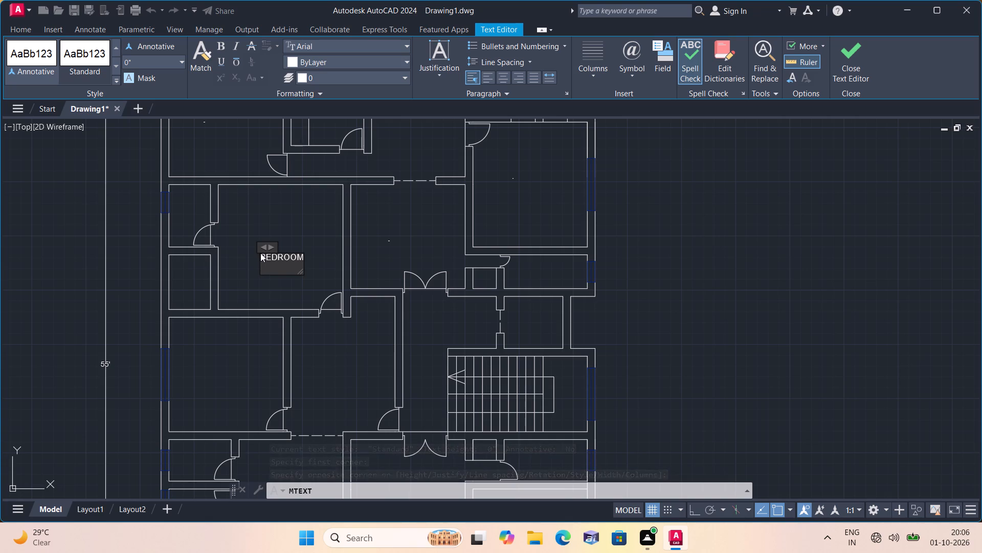
pyautogui.write('12\'-0"')
pyautogui.press('x')
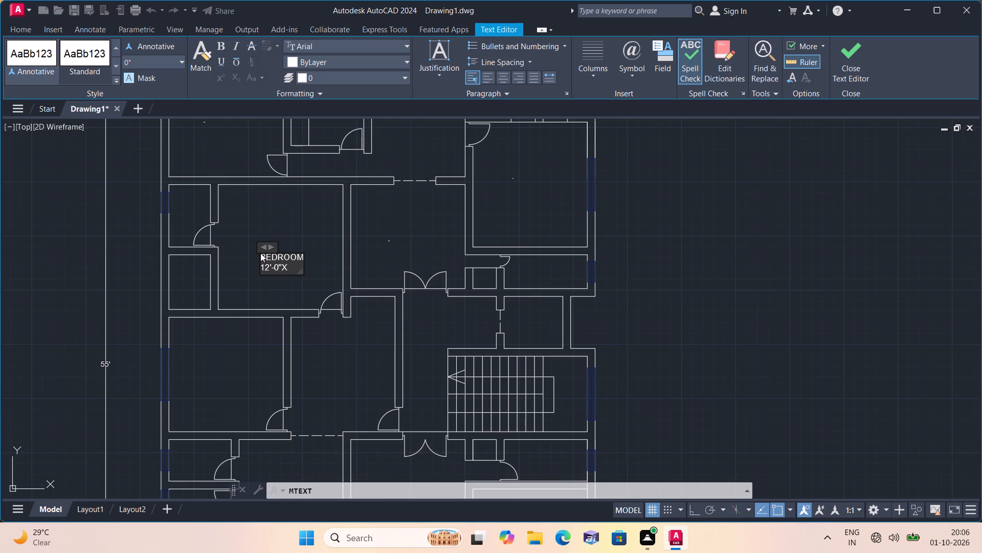
pyautogui.write("12'-")
pyautogui.press('0')
pyautogui.hotkey('shift', '"')
pyautogui.click(239, 231)
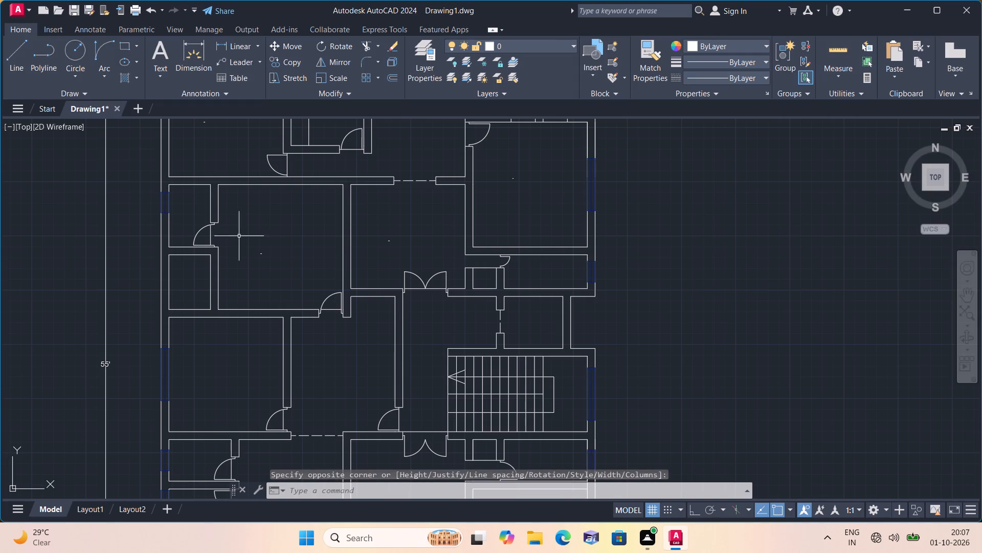
# Label the room on the west wall at mid-plan with BEDROOM and 11'-0"X11'-0" on two lines.
pyautogui.moveTo(236, 237); pyautogui.dragTo(269, 202, button='middle')
pyautogui.scroll(-1, 235, 233)
pyautogui.moveTo(266, 203); pyautogui.dragTo(246, 171, button='middle')
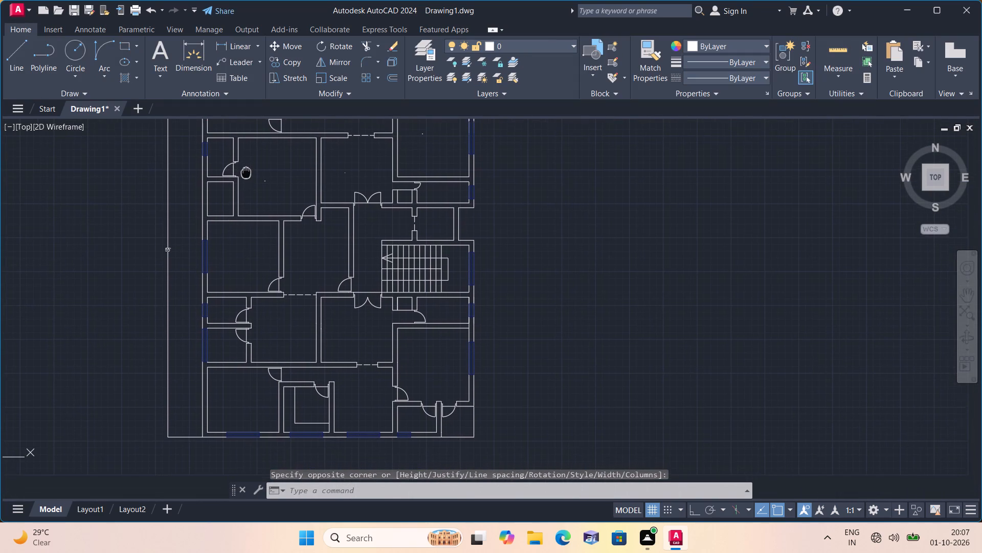
pyautogui.scroll(1, 243, 281)
pyautogui.press('space')
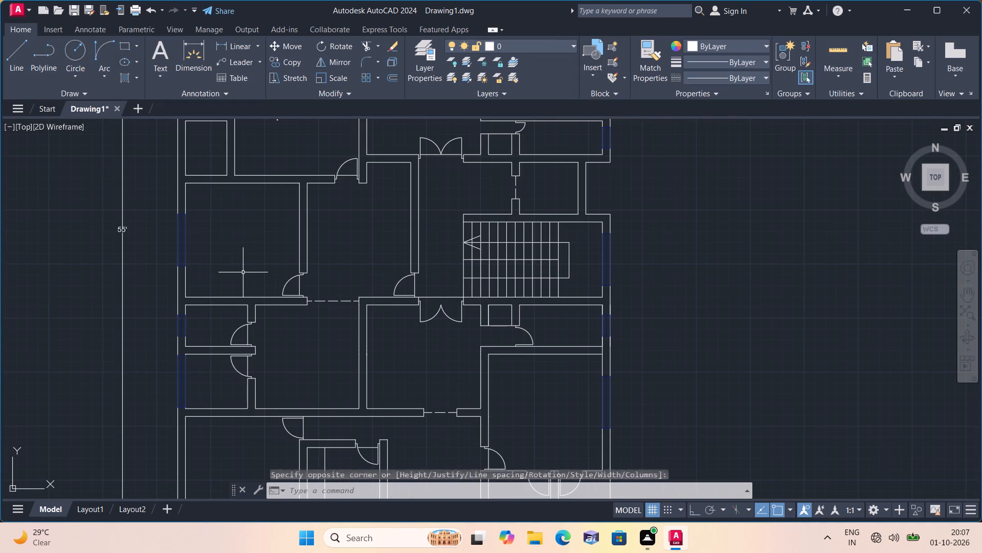
pyautogui.tripleClick(217, 240)
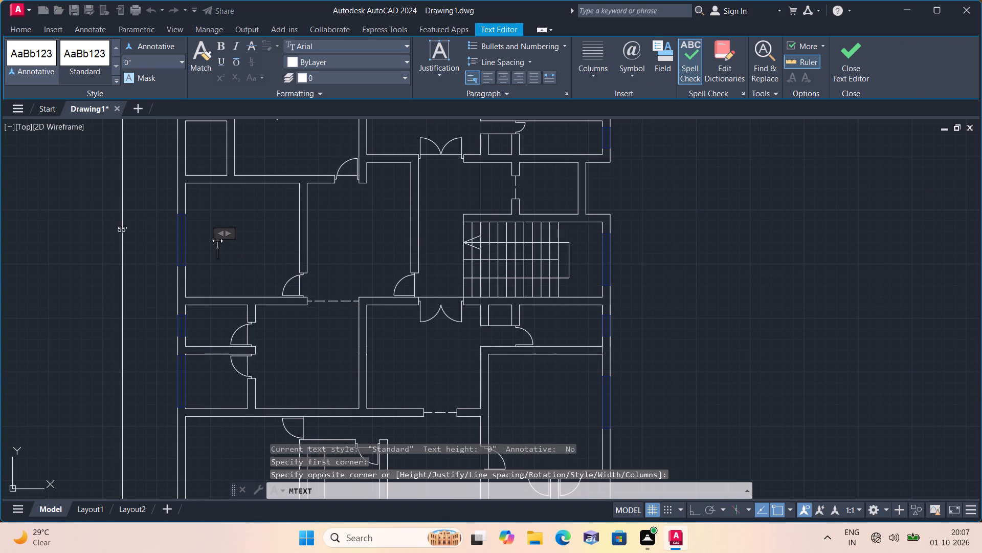
pyautogui.write('BEDROOM')
pyautogui.press('Return')
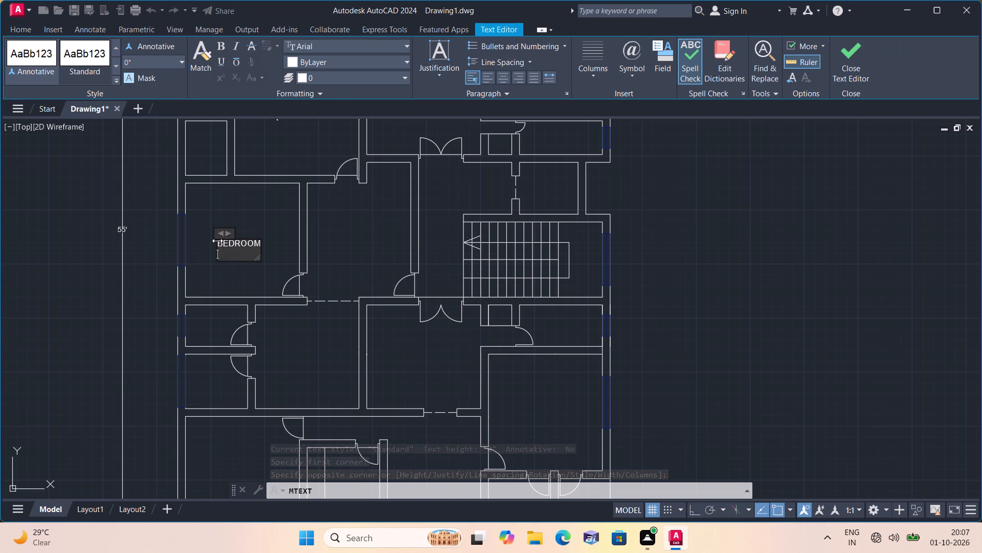
pyautogui.write('11\'-0"')
pyautogui.press('x')
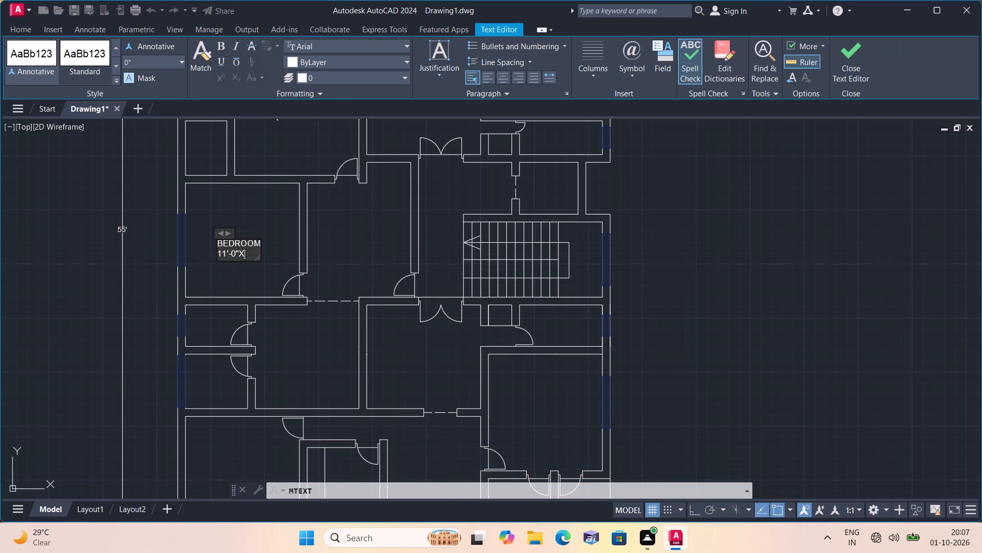
pyautogui.write('11\'-0"')
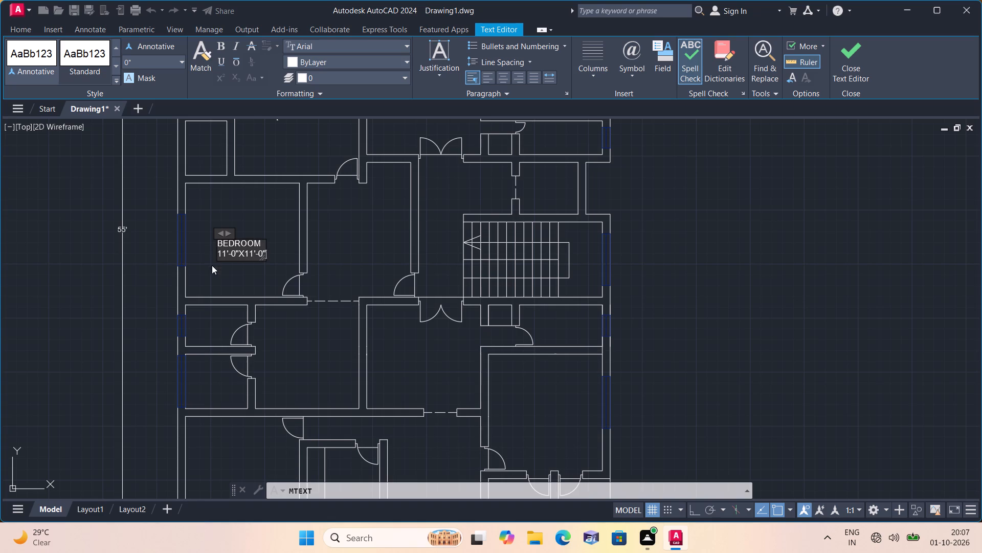
pyautogui.click(212, 266)
# Label the room between the mid-plan west bedroom and the staircase hall with DRAWING and 10'-0"X11'-0" on two lines.
pyautogui.moveTo(216, 221); pyautogui.dragTo(217, 249, button='middle')
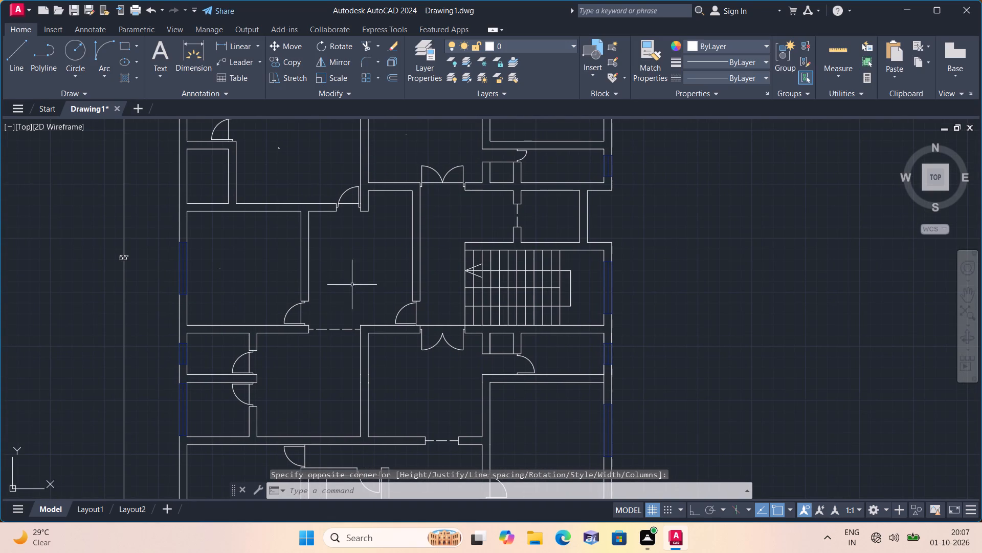
pyautogui.press('space')
pyautogui.tripleClick(347, 268)
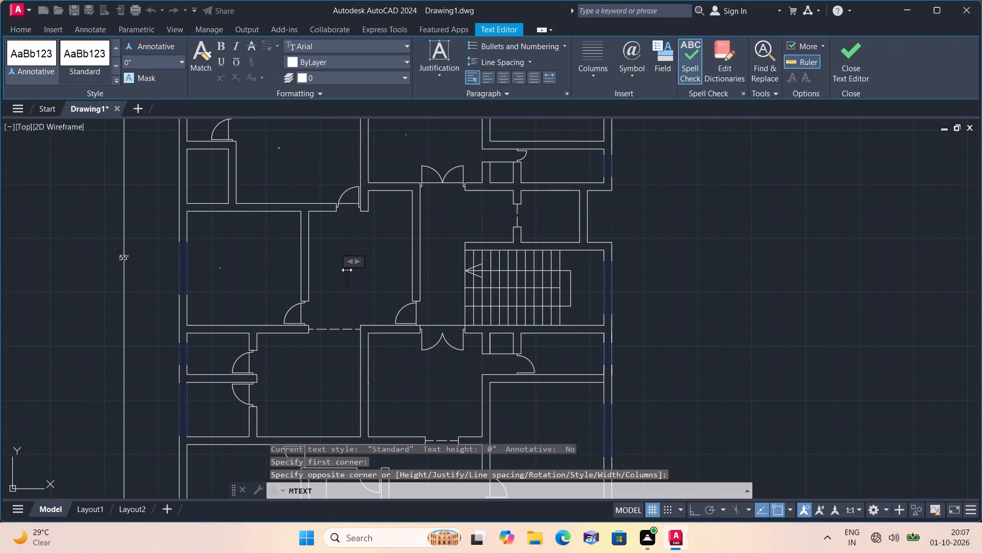
pyautogui.write('DRAW')
pyautogui.write('ING')
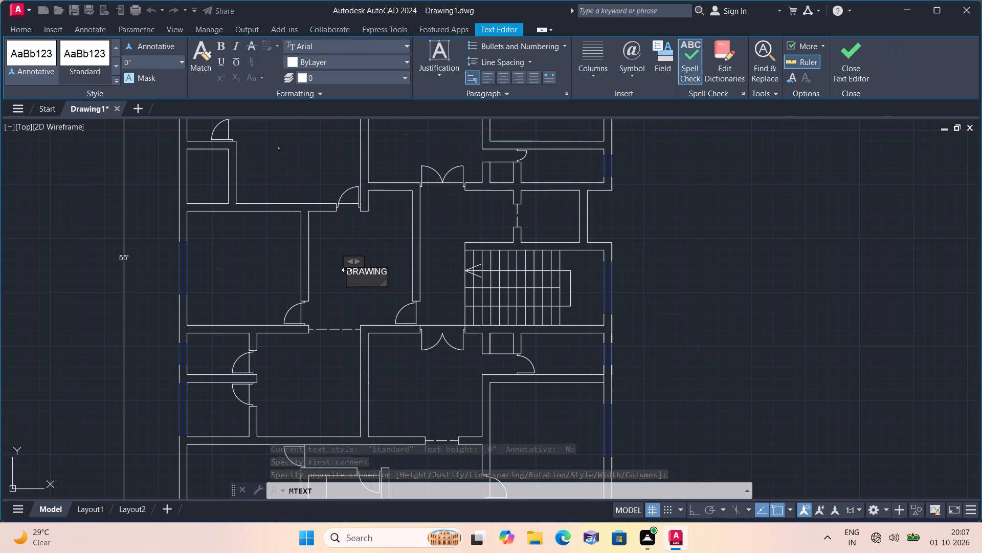
pyautogui.press('Return')
pyautogui.write('10\'-0"')
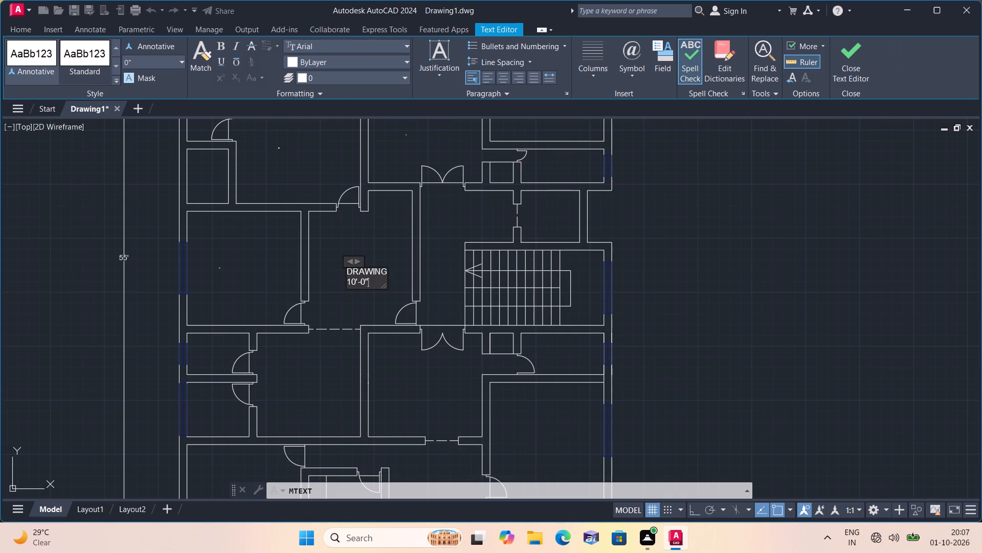
pyautogui.write("X11'")
pyautogui.write('-0"')
pyautogui.click(358, 239)
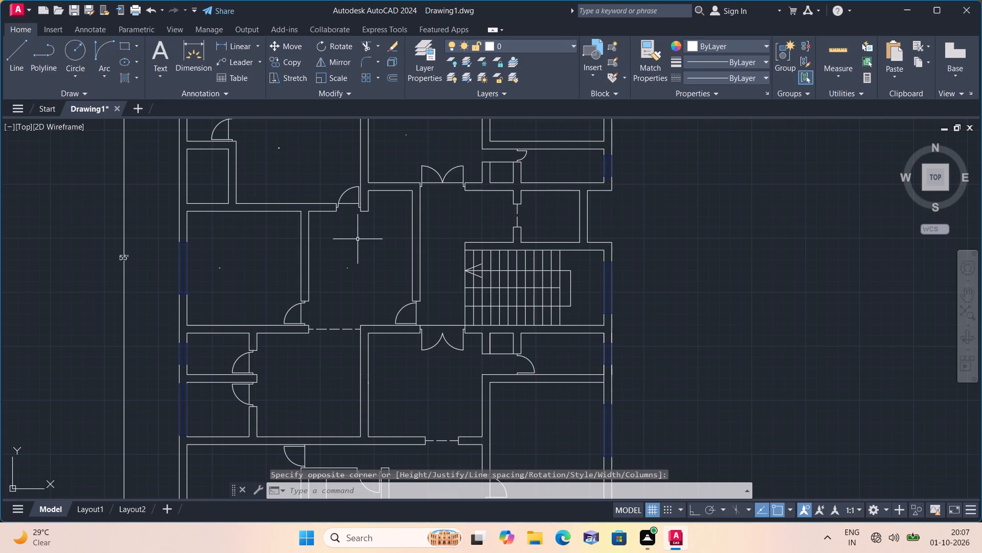
# Add the multiline text label LOBBY in the hall just above the staircase.
pyautogui.press('space')
pyautogui.tripleClick(459, 223)
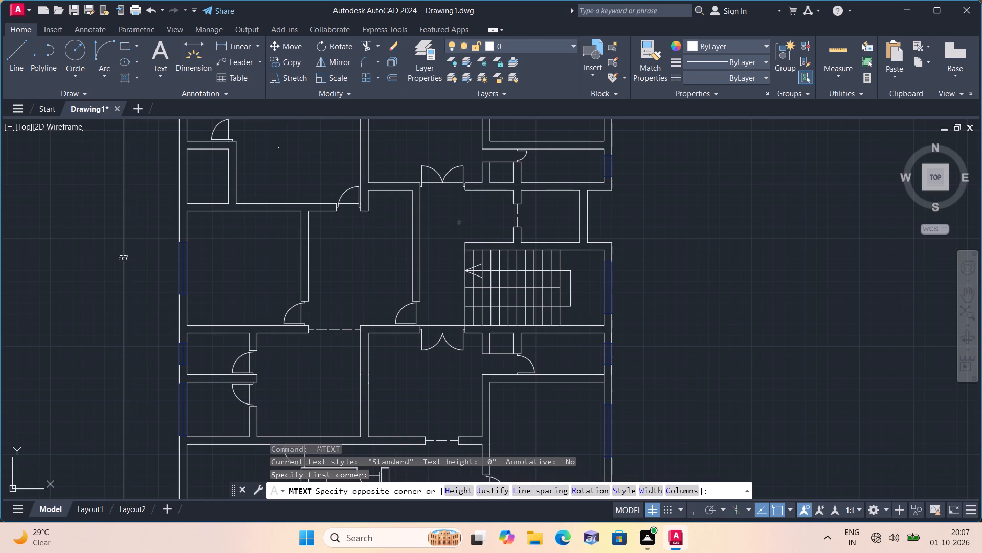
pyautogui.write('LOBBY')
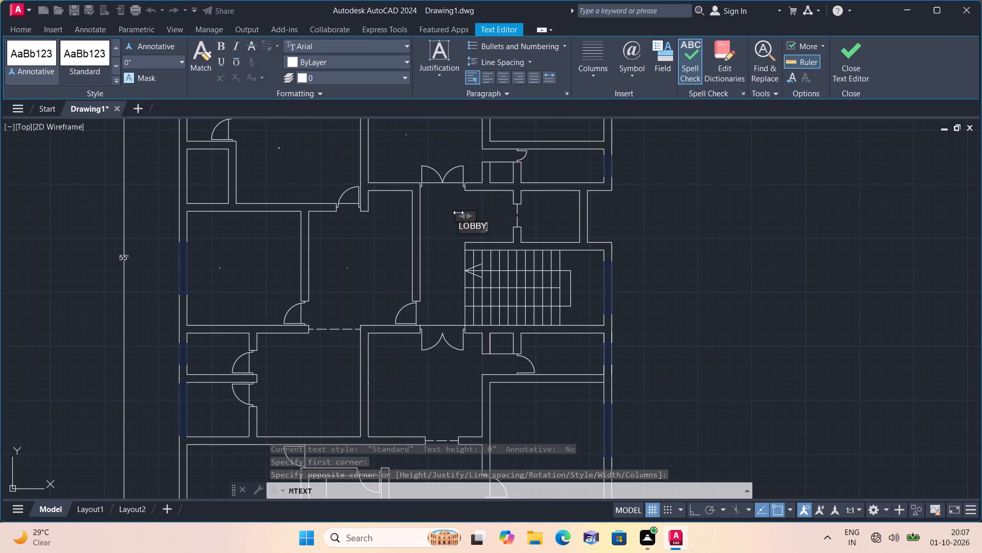
pyautogui.doubleClick(447, 230)
# Label the small room just above the staircase's east part with LIFT and 6'-0"X5'-0" on two lines of multiline text.
pyautogui.moveTo(440, 232); pyautogui.dragTo(425, 262, button='middle')
pyautogui.press('space')
pyautogui.tripleClick(536, 245)
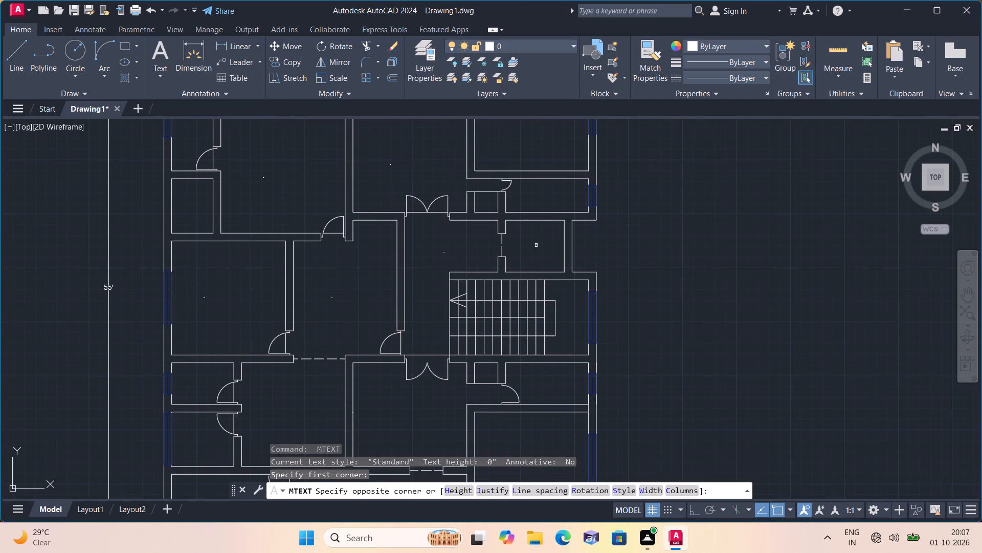
pyautogui.write('LIFT')
pyautogui.press('Return')
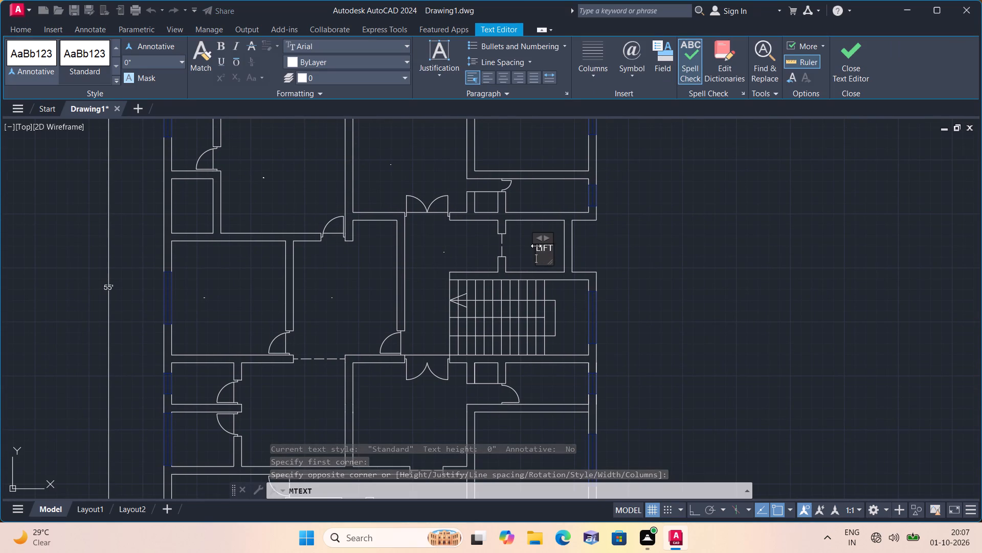
pyautogui.write('6\'-0"X')
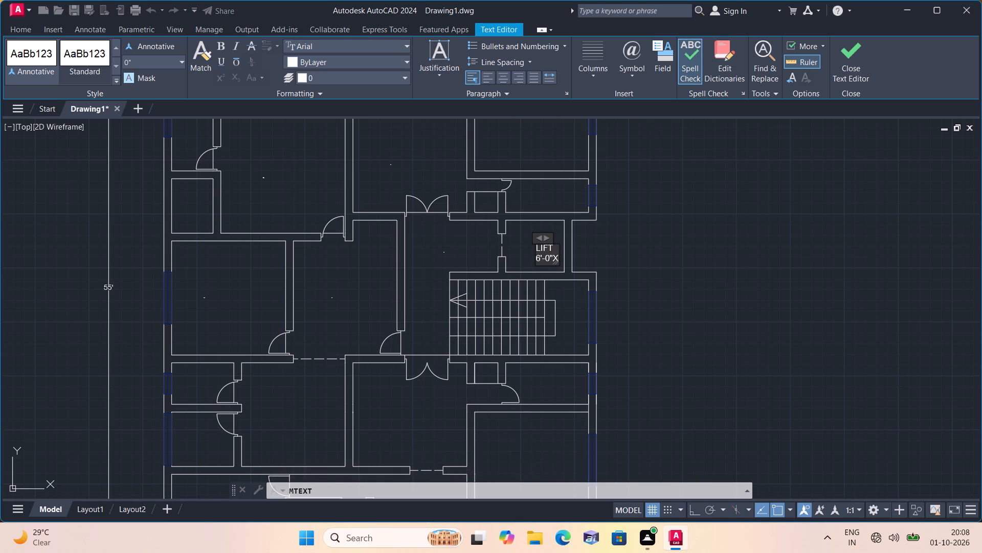
pyautogui.write('5\'-0"')
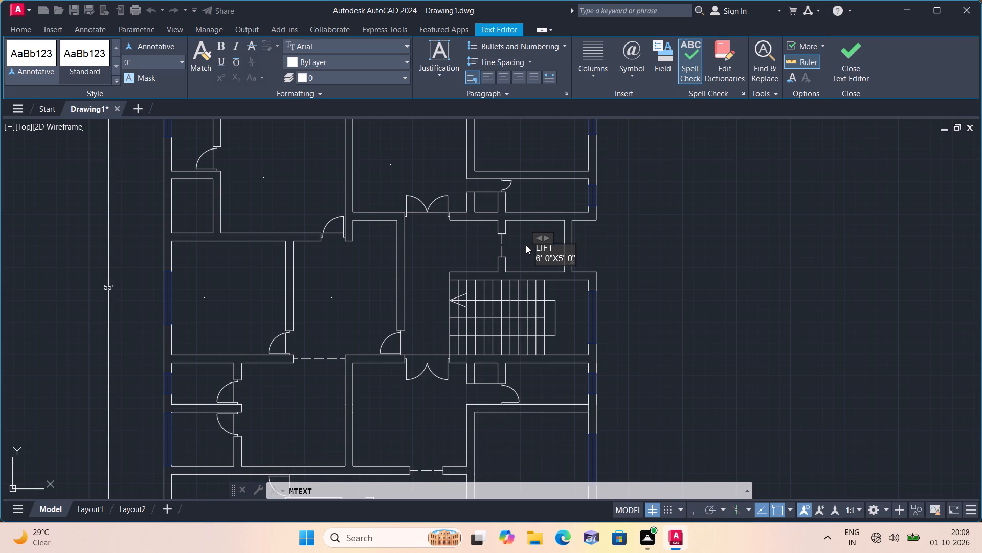
pyautogui.click(526, 244)
# Label the narrow room directly above the lift with 8'-0"X4'-0" and BATHROOM on two lines of multiline text.
pyautogui.scroll(-1, 515, 224)
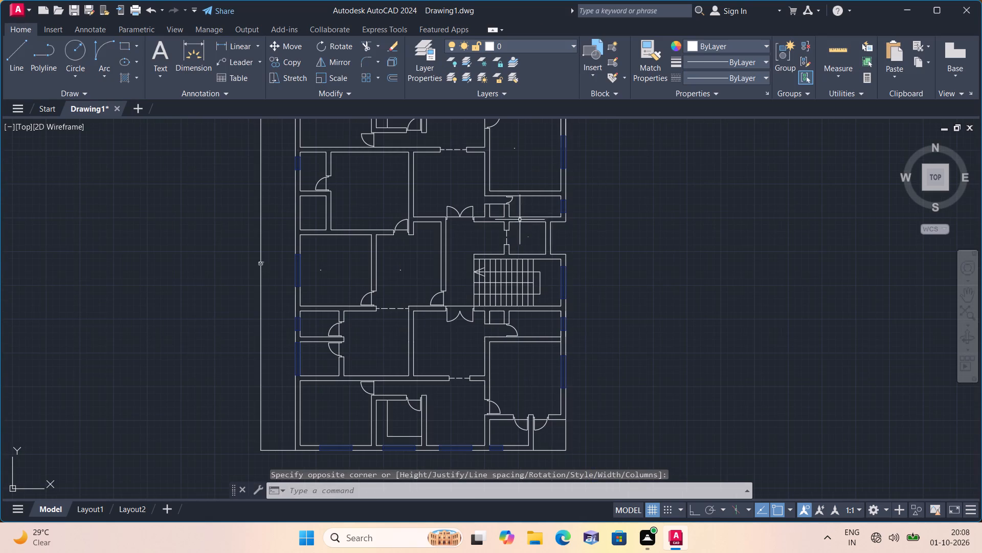
pyautogui.scroll(1, 532, 205)
pyautogui.press('space')
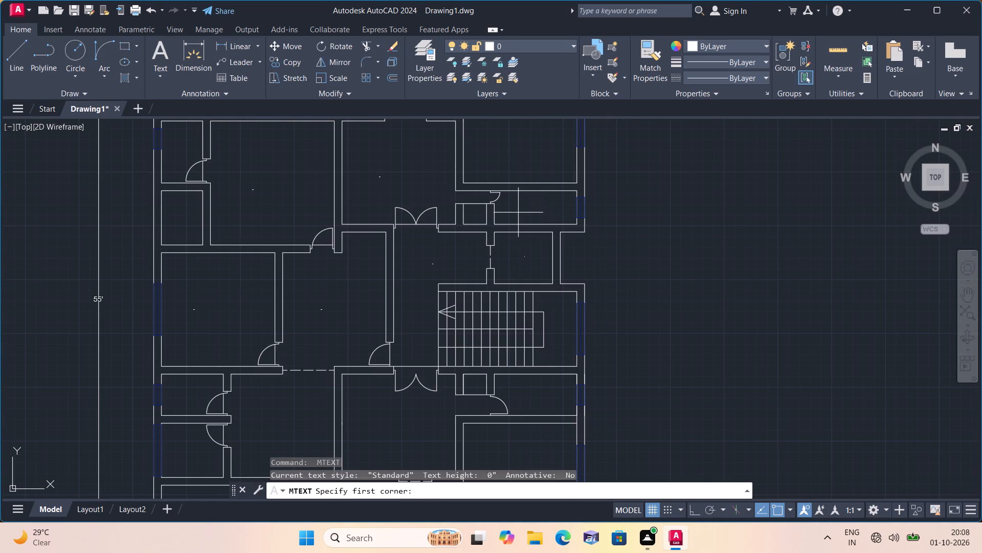
pyautogui.tripleClick(518, 208)
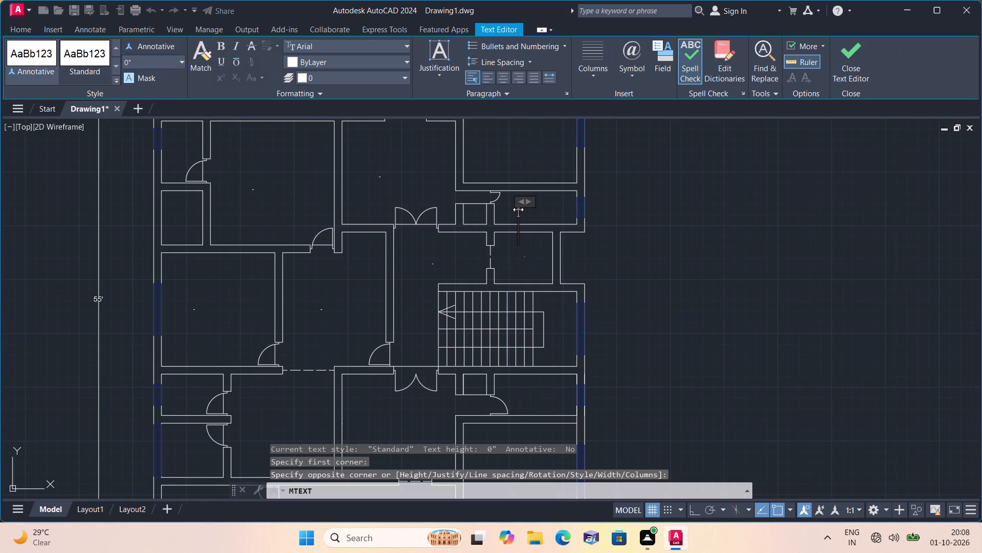
pyautogui.press('8')
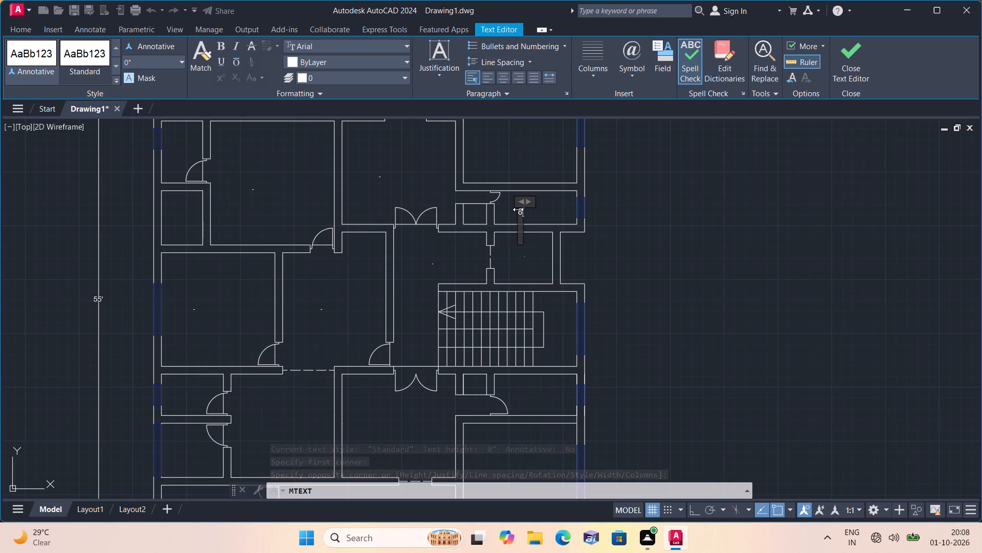
pyautogui.write('\'-0"X')
pyautogui.write('4\'-0"')
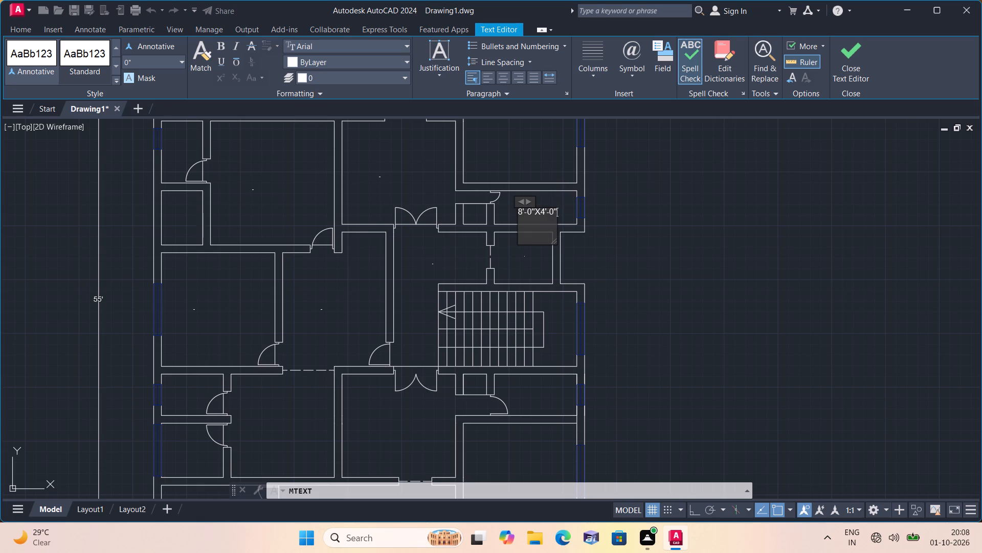
pyautogui.press('Return')
pyautogui.write('BATHR')
pyautogui.write('OOM')
pyautogui.click(610, 250)
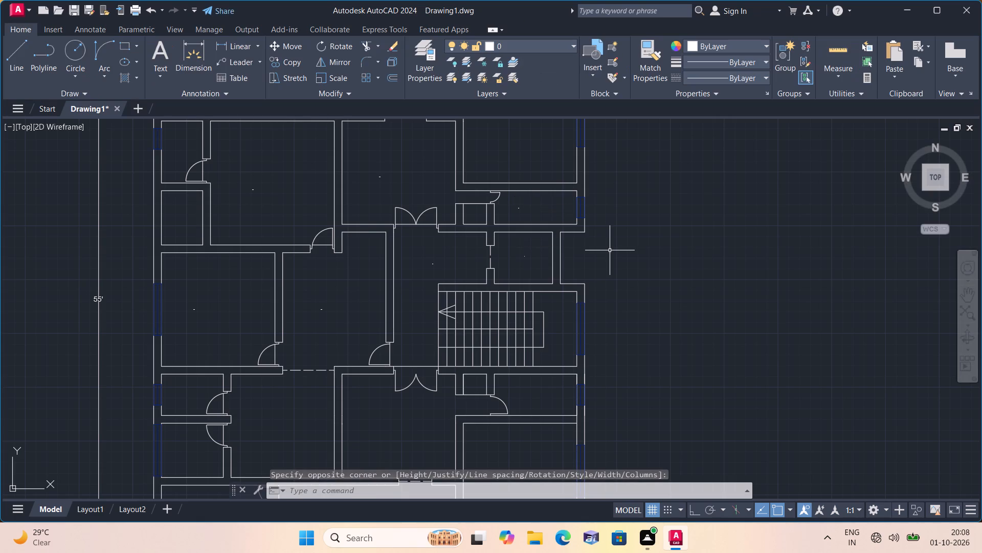
# Add the multiline text label BASHIN in the small compartment just west of the bathroom above the lift.
pyautogui.scroll(4, 453, 222)
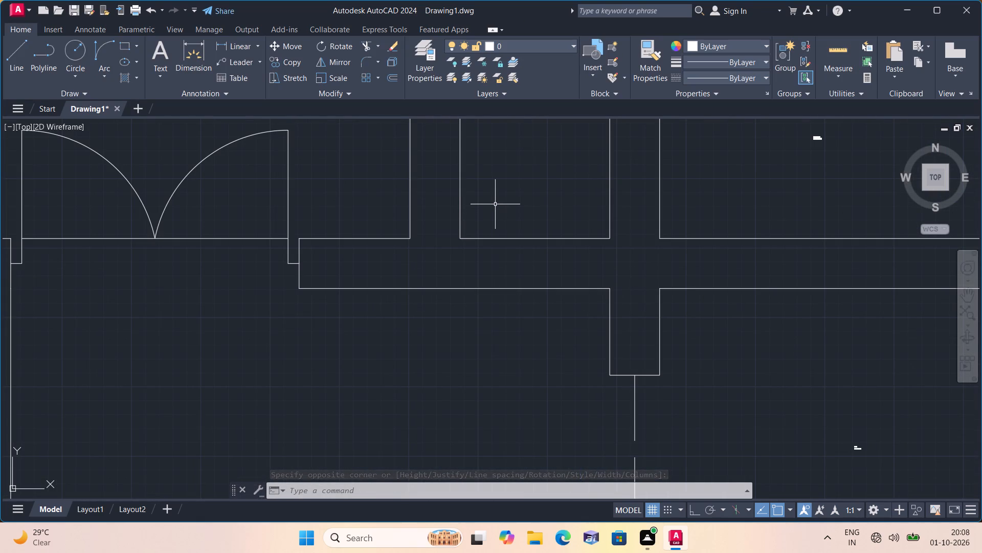
pyautogui.press('space')
pyautogui.tripleClick(499, 201)
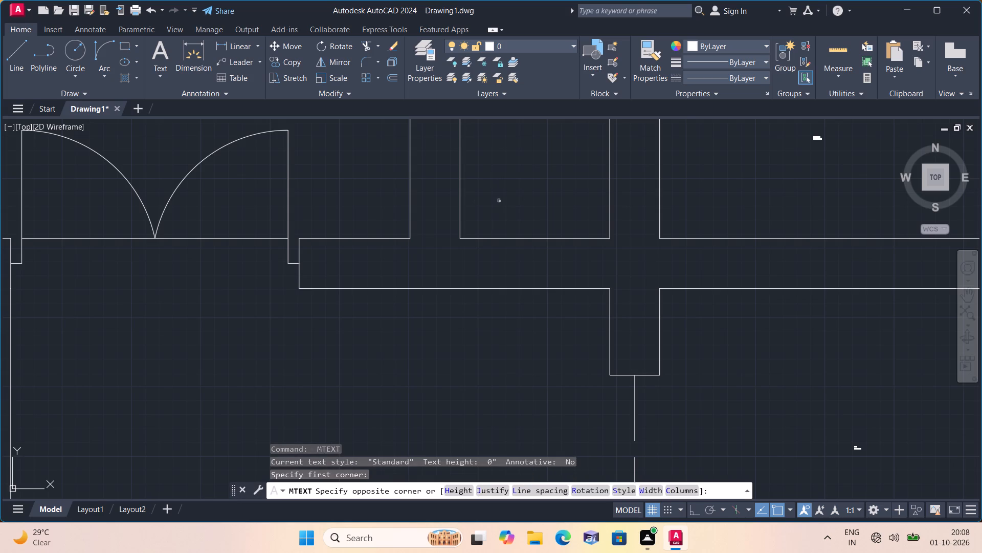
pyautogui.click(499, 201)
pyautogui.write('BASHIN')
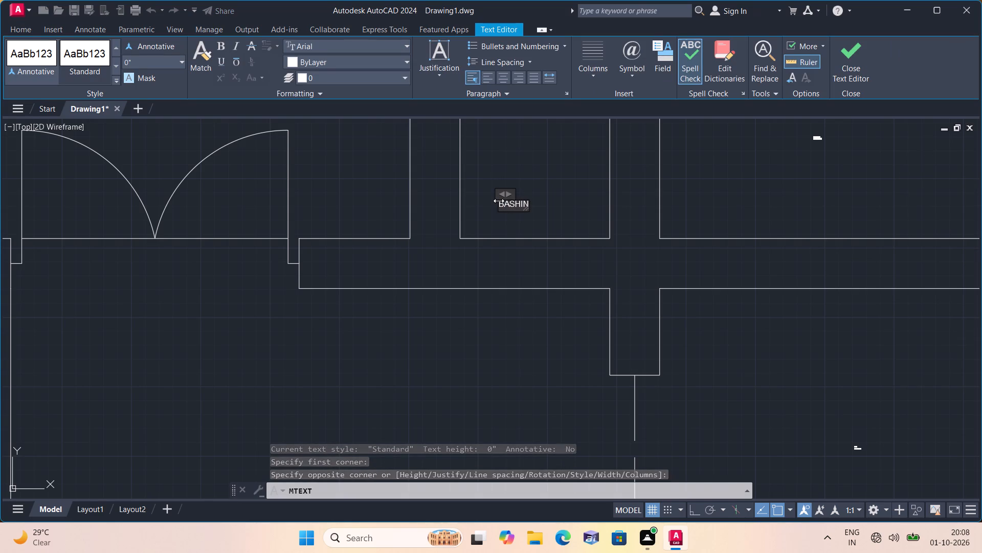
pyautogui.click(524, 181)
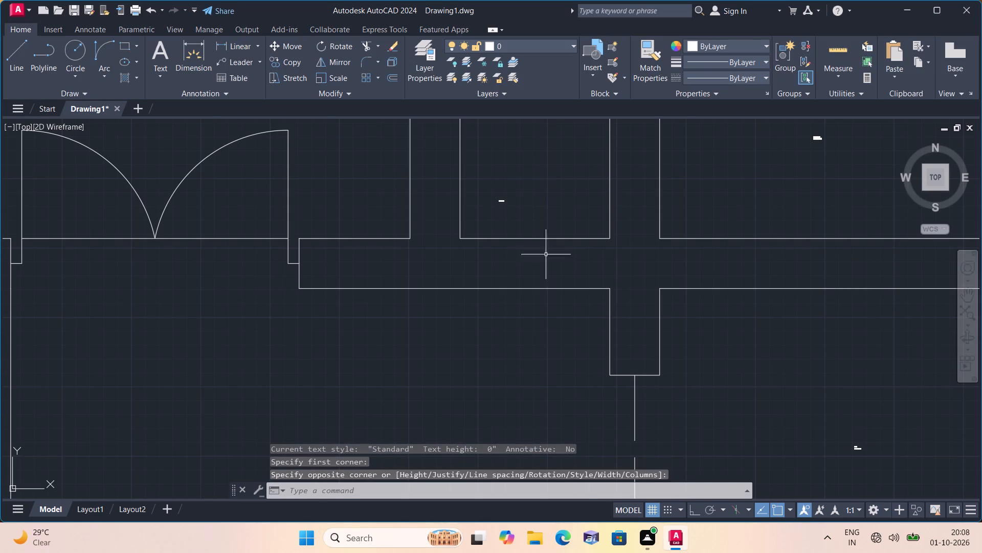
# Add the multiline text label LOBBY in the passage just west of the staircase, above the lower double door.
pyautogui.scroll(-2, 556, 275)
pyautogui.moveTo(535, 336); pyautogui.dragTo(477, 227, button='middle')
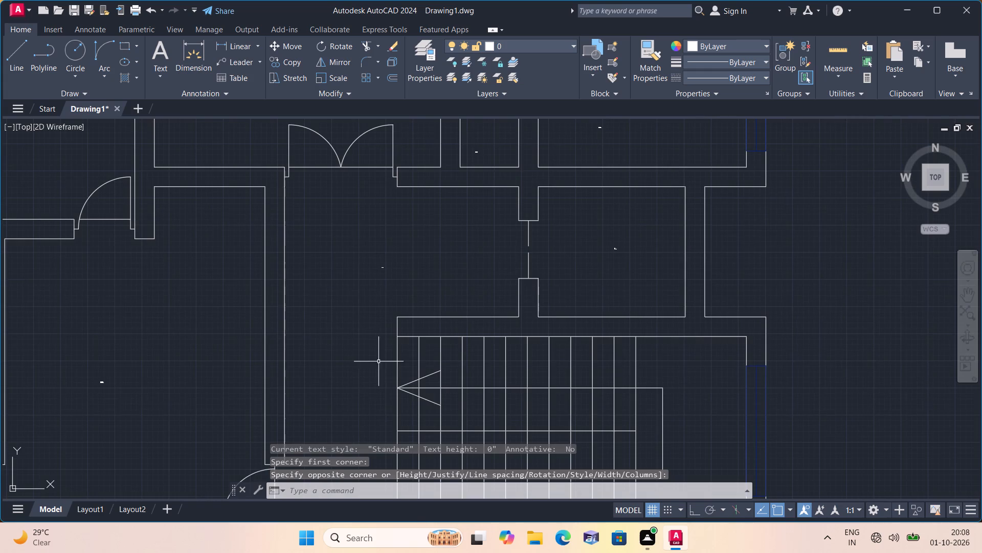
pyautogui.moveTo(365, 353); pyautogui.dragTo(363, 288, button='middle')
pyautogui.scroll(-1, 363, 353)
pyautogui.press('space')
pyautogui.click(349, 332)
pyautogui.doubleClick(346, 326)
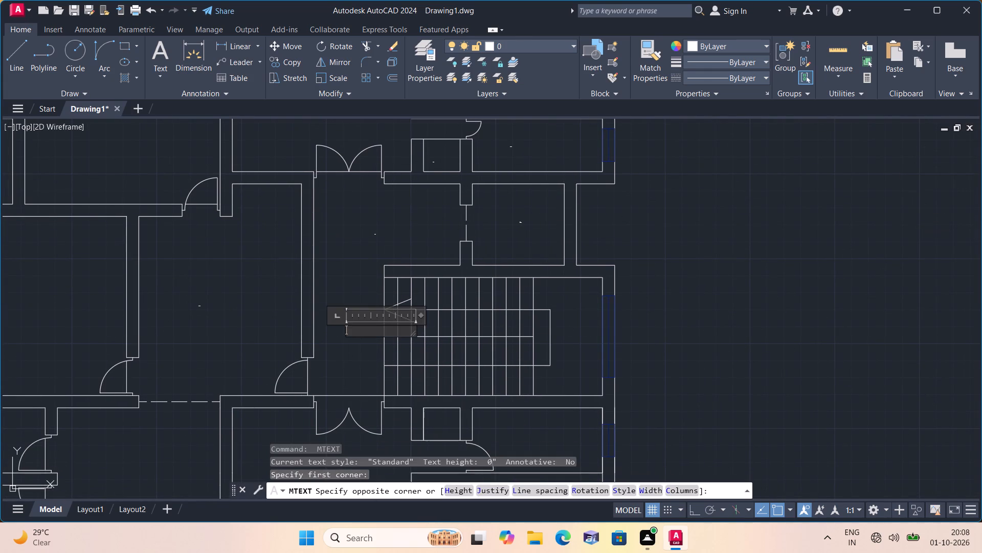
pyautogui.write('LOBBY')
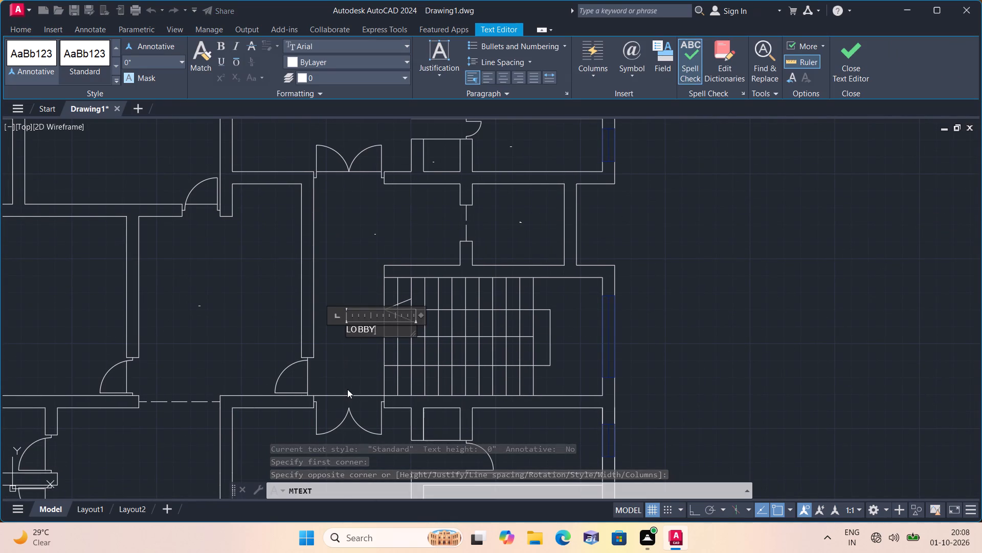
pyautogui.click(354, 355)
# Label the landing at the east end of the staircase with STAIR and 7'-6"X13'-2" on two lines of multiline text.
pyautogui.moveTo(350, 352); pyautogui.dragTo(303, 284, button='middle')
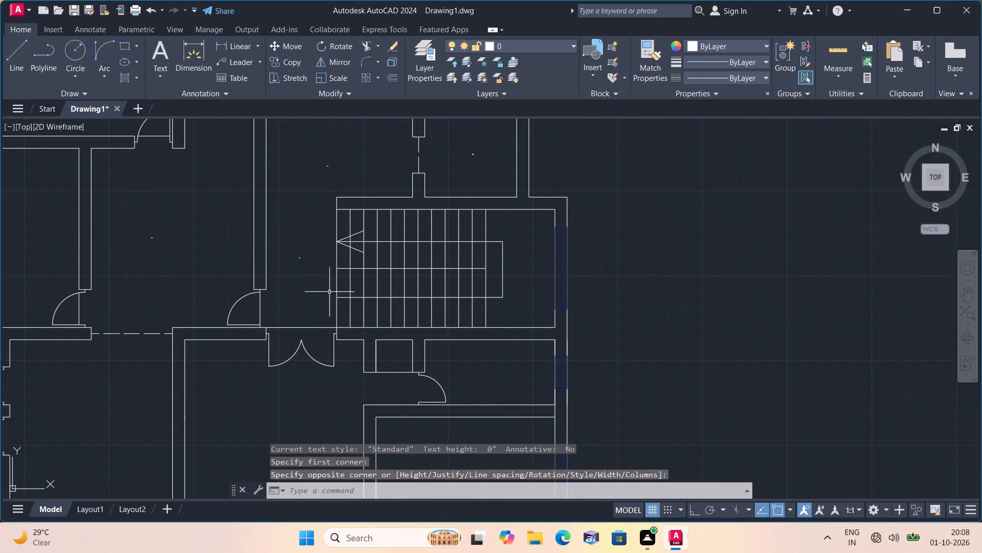
pyautogui.moveTo(495, 306); pyautogui.dragTo(428, 253, button='middle')
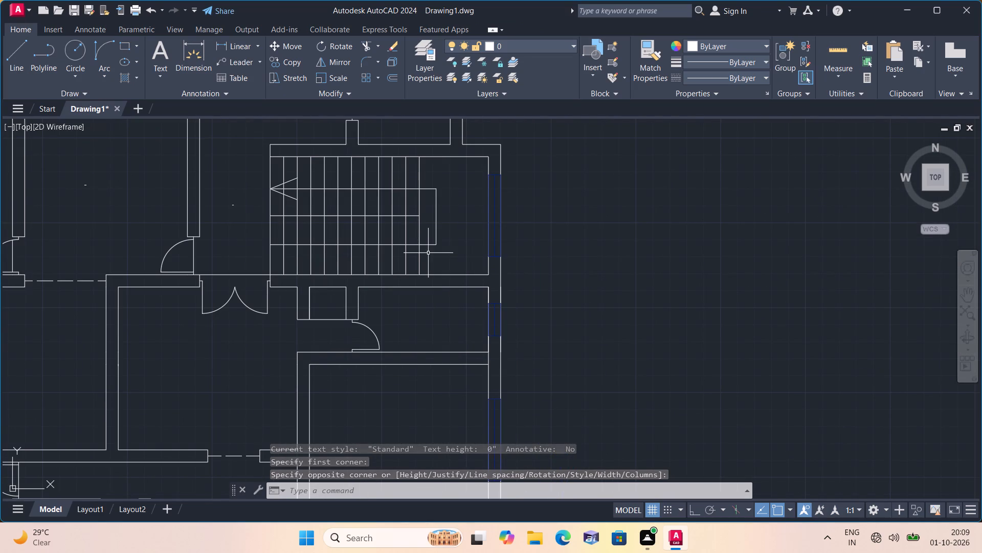
pyautogui.scroll(1, 459, 241)
pyautogui.press('space')
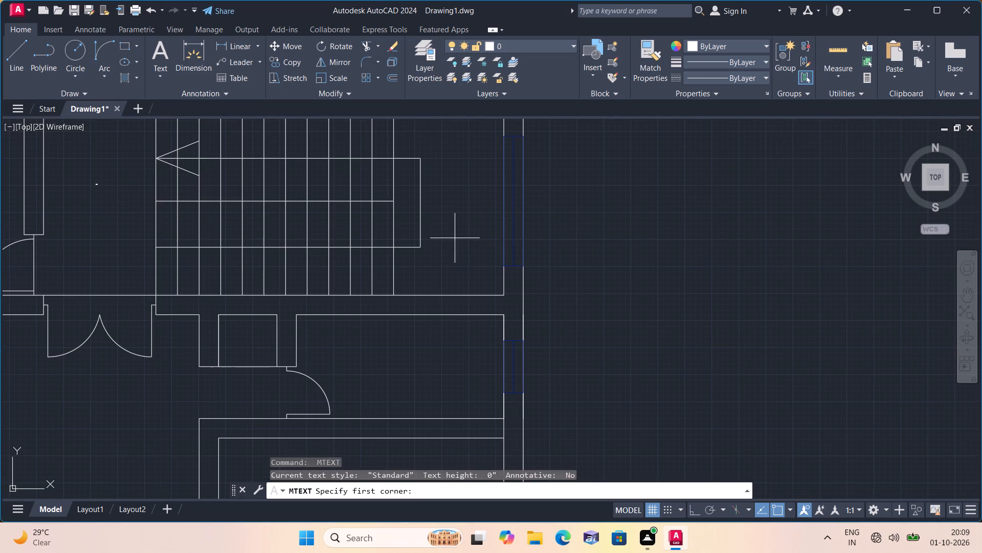
pyautogui.tripleClick(452, 230)
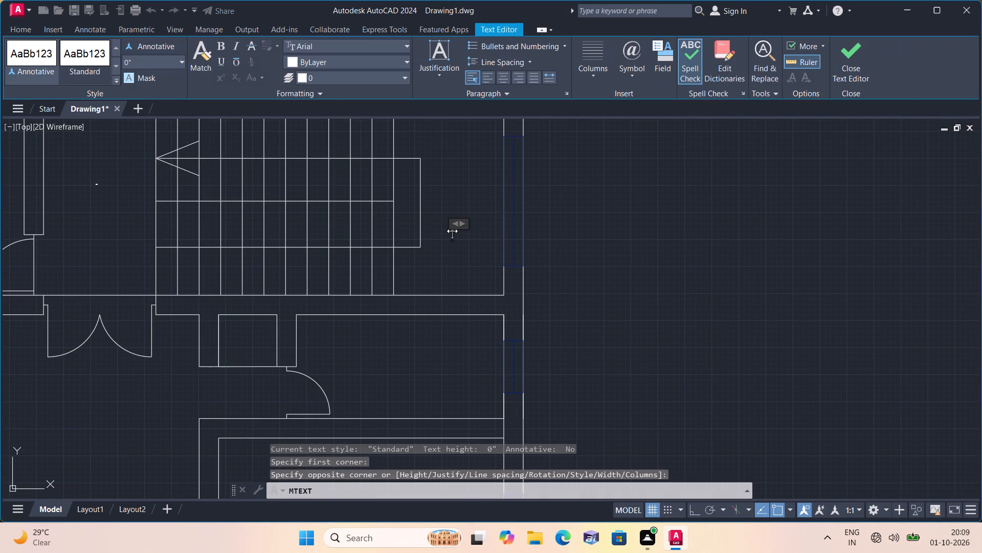
pyautogui.write('STAIR')
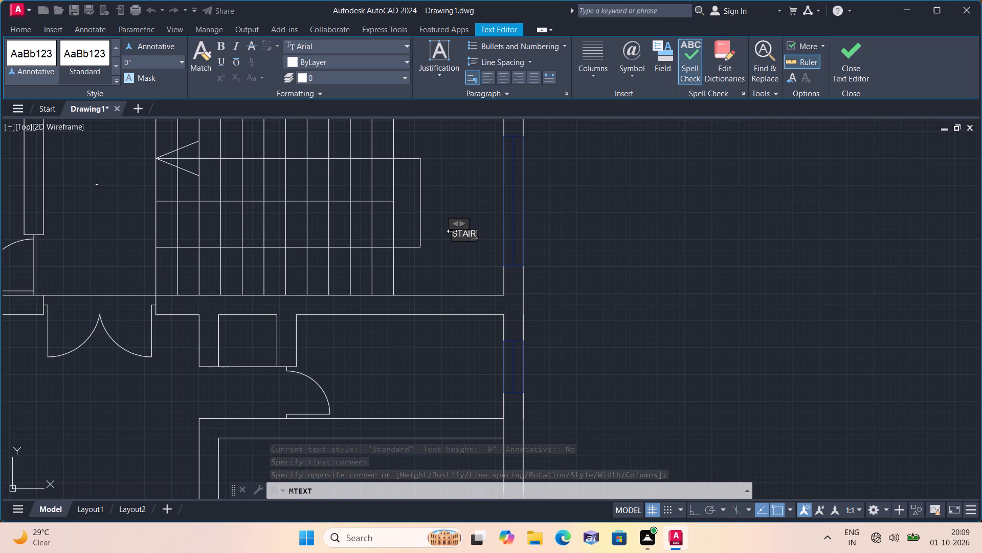
pyautogui.press('Return')
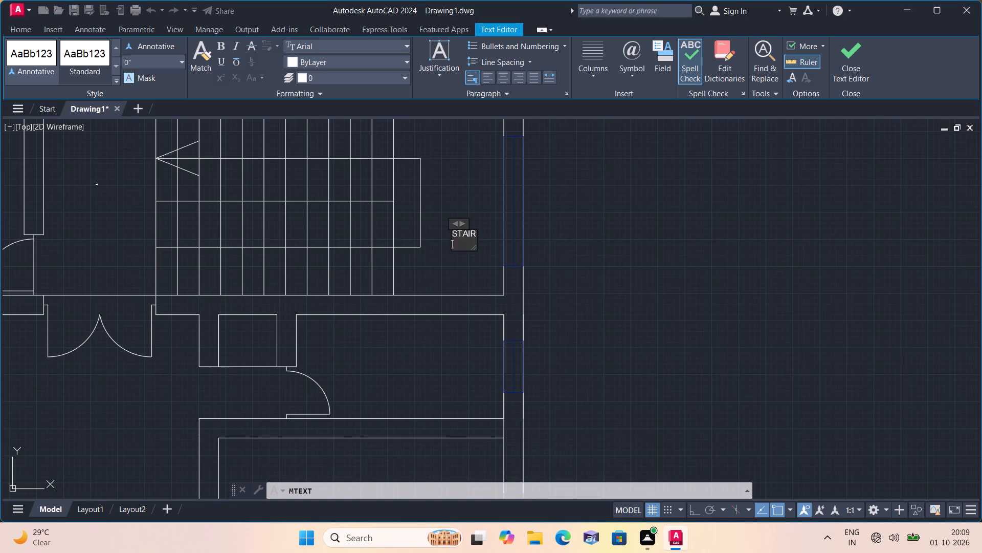
pyautogui.write('7\'-6"')
pyautogui.press('x')
pyautogui.write('13\'-2"')
pyautogui.click(467, 284)
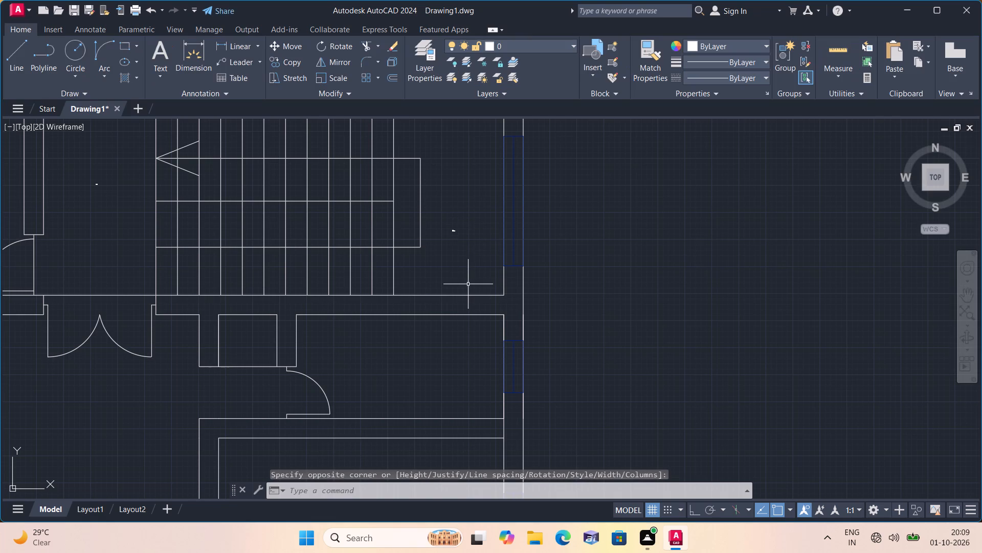
# Add the multiline text label BASIN in the small compartment just below the staircase, beside the lower double door.
pyautogui.moveTo(465, 280); pyautogui.dragTo(467, 199, button='middle')
pyautogui.scroll(-1, 467, 221)
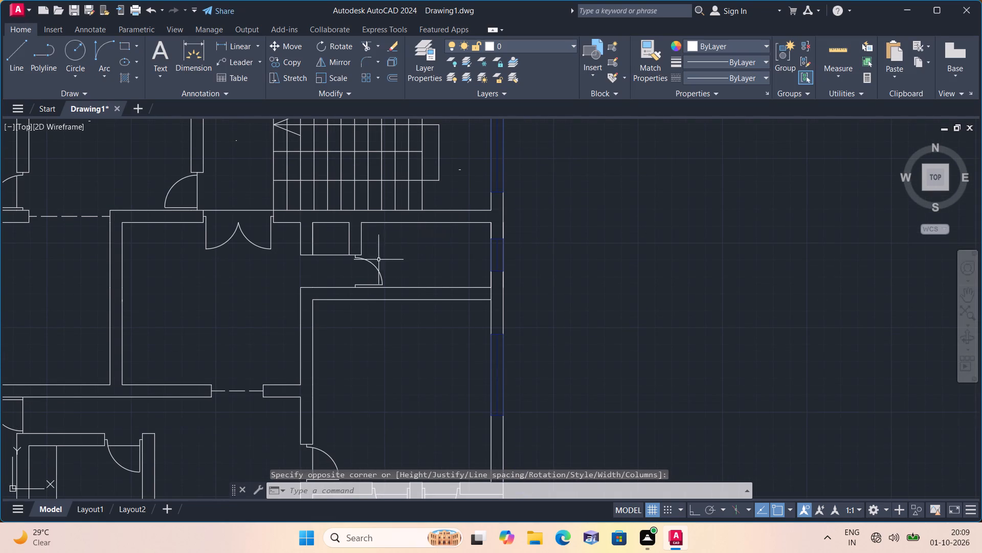
pyautogui.scroll(2, 343, 259)
pyautogui.press('space')
pyautogui.tripleClick(304, 219)
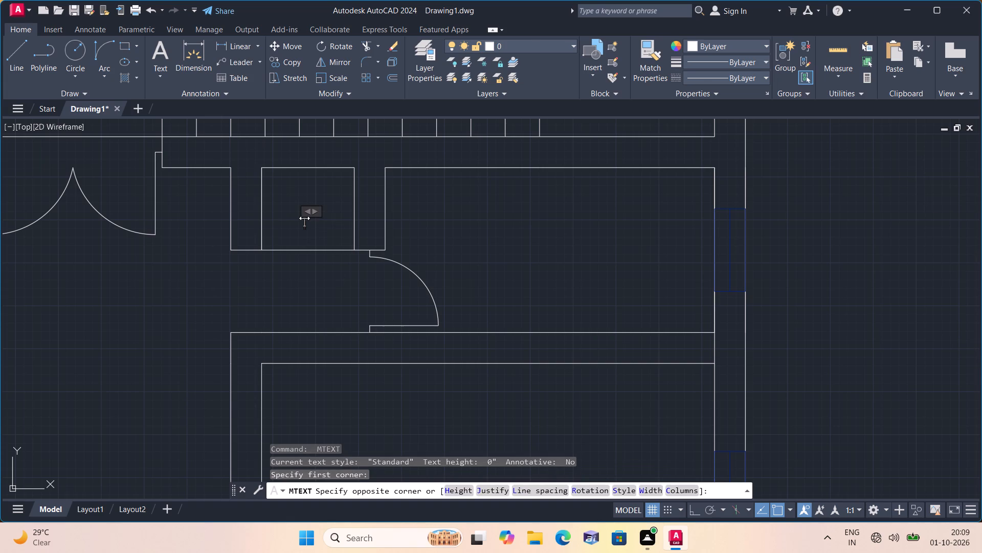
pyautogui.write('BASIN')
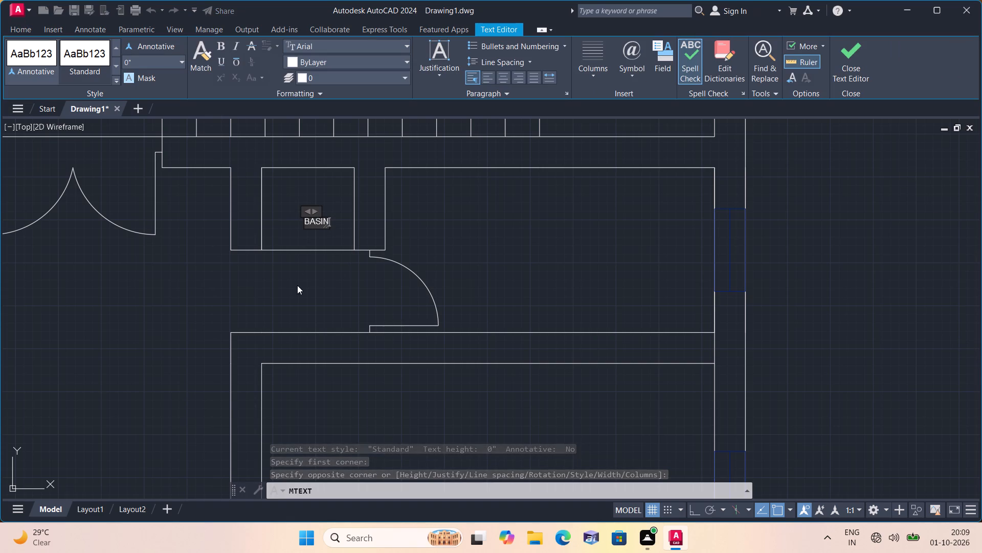
pyautogui.click(258, 302)
# Label the room east of the BASIN compartment, below the staircase, with BATHROOM and 8'-0"X4'-0" on two lines of multiline text.
pyautogui.scroll(-3, 258, 302)
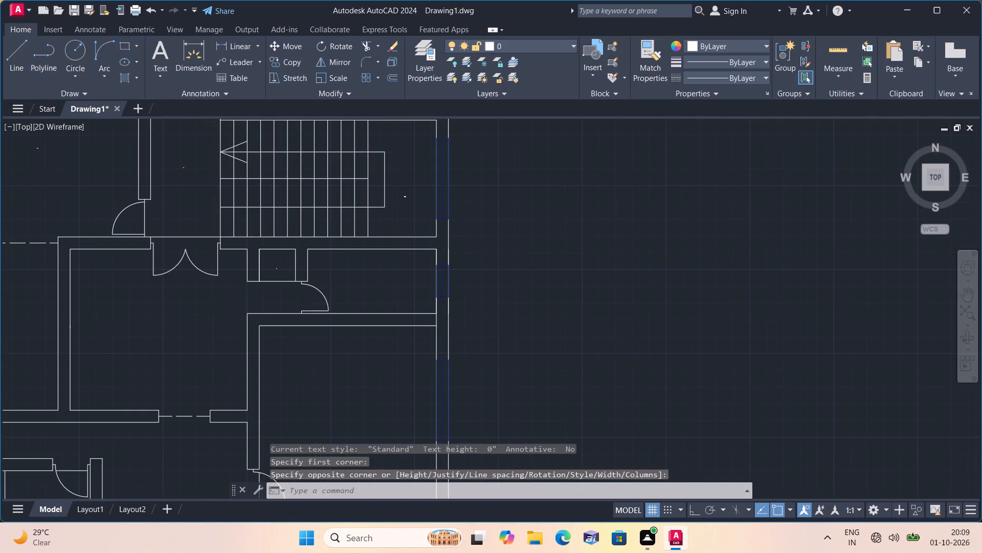
pyautogui.scroll(3, 291, 295)
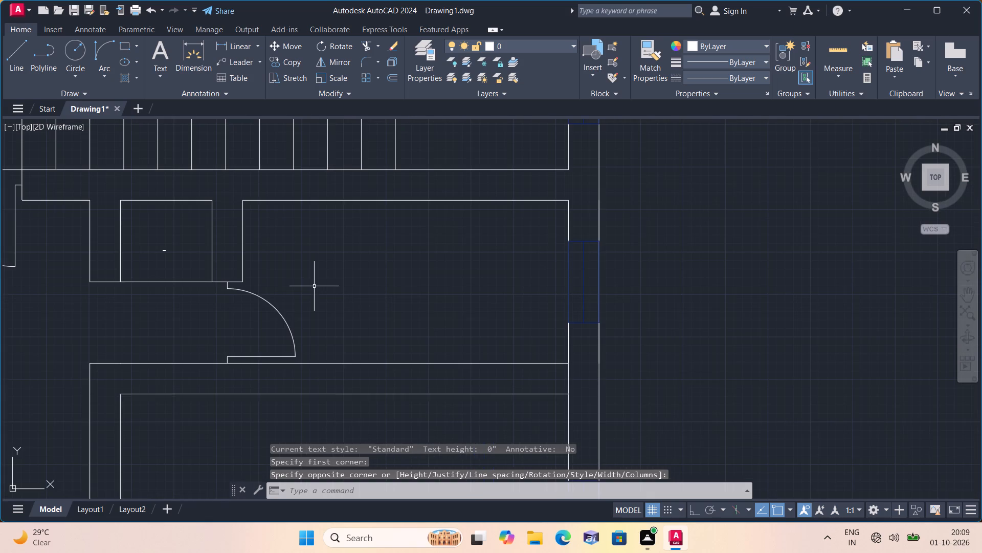
pyautogui.press('space')
pyautogui.tripleClick(331, 293)
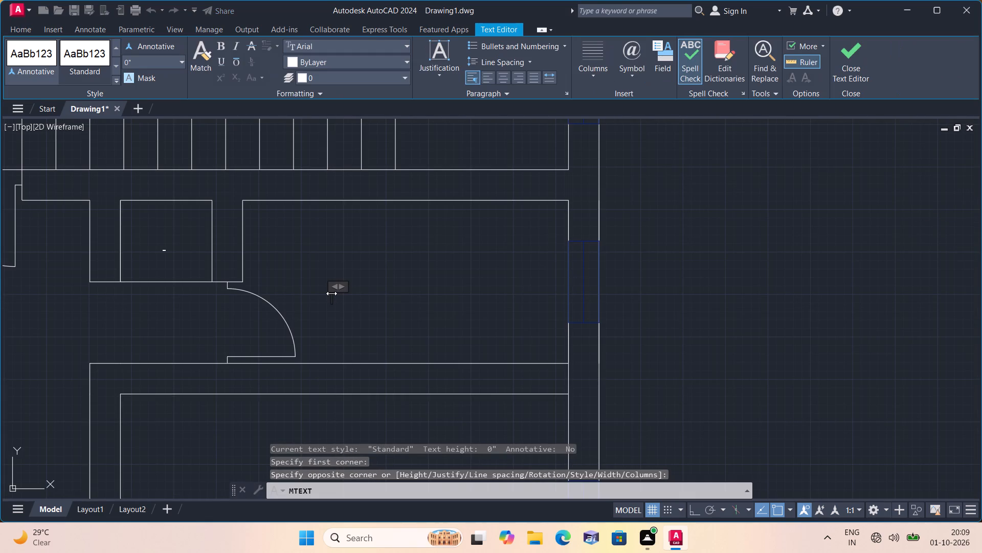
pyautogui.write('BATHROOM')
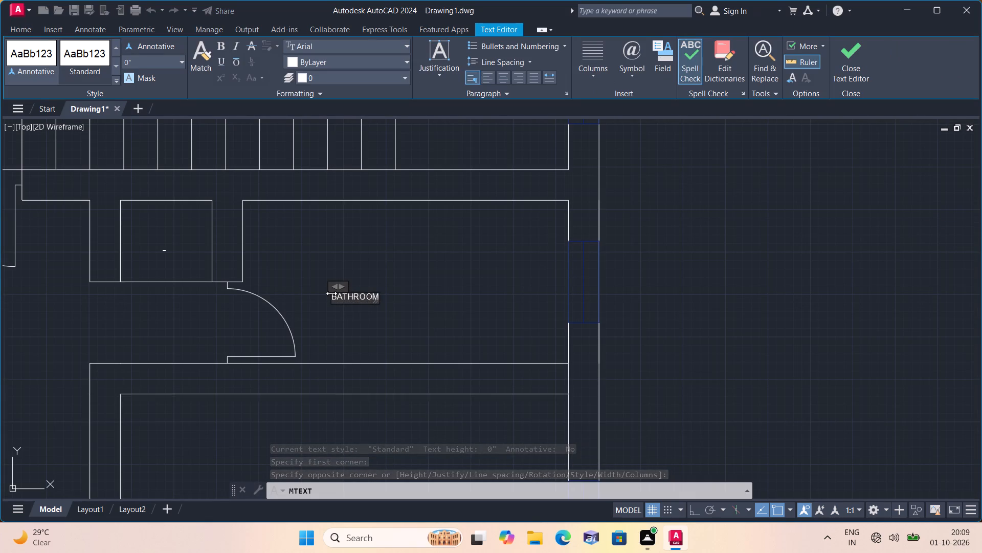
pyautogui.press('Return')
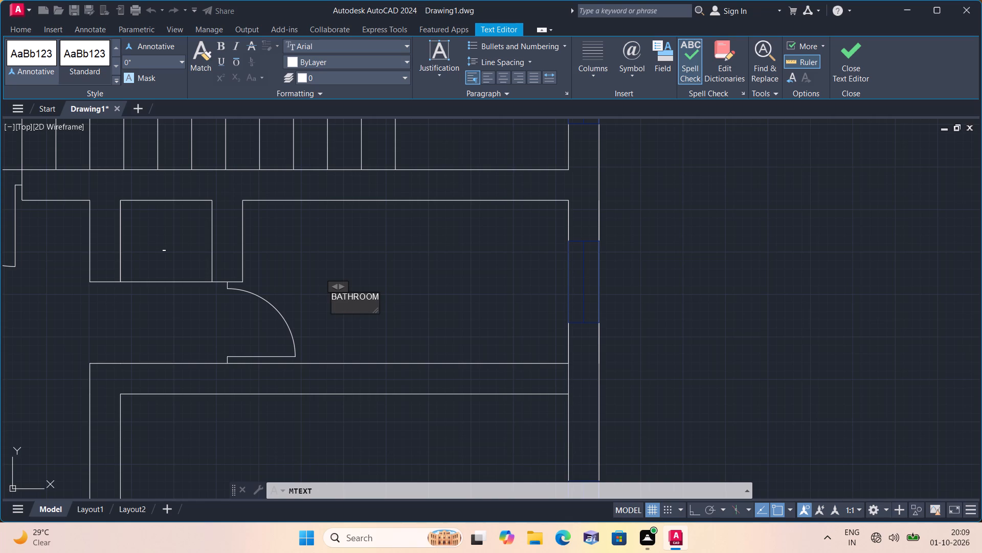
pyautogui.write('8\'-0"')
pyautogui.write('X4\'-0"')
pyautogui.click(369, 264)
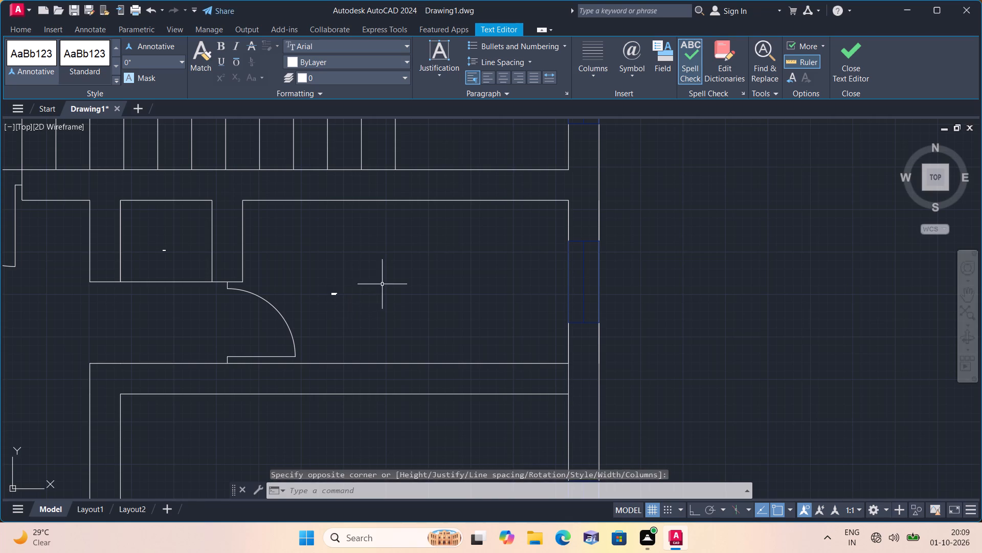
# Label the room just below the double door with DRAWING and 11'-0"X10'-0" on two lines of multiline text.
pyautogui.scroll(-1, 384, 284)
pyautogui.moveTo(388, 291); pyautogui.dragTo(416, 221, button='middle')
pyautogui.scroll(-1, 388, 291)
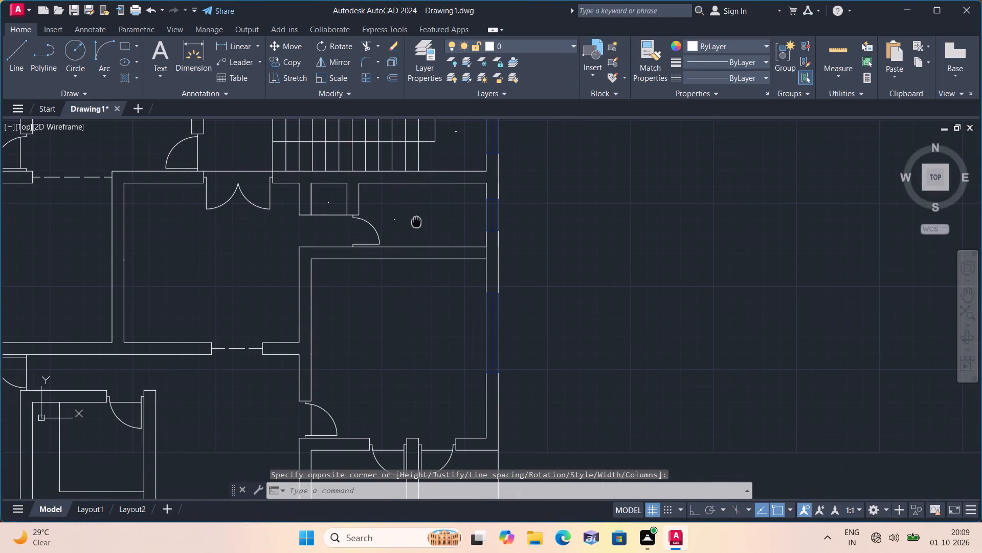
pyautogui.press('space')
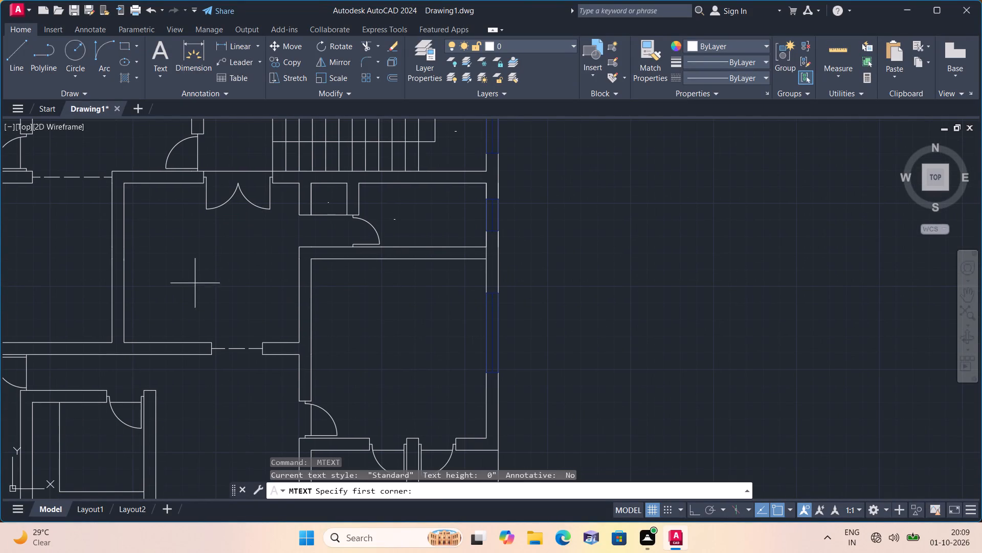
pyautogui.tripleClick(195, 282)
pyautogui.write('DRAW')
pyautogui.write('ING')
pyautogui.press('Return')
pyautogui.write("11'")
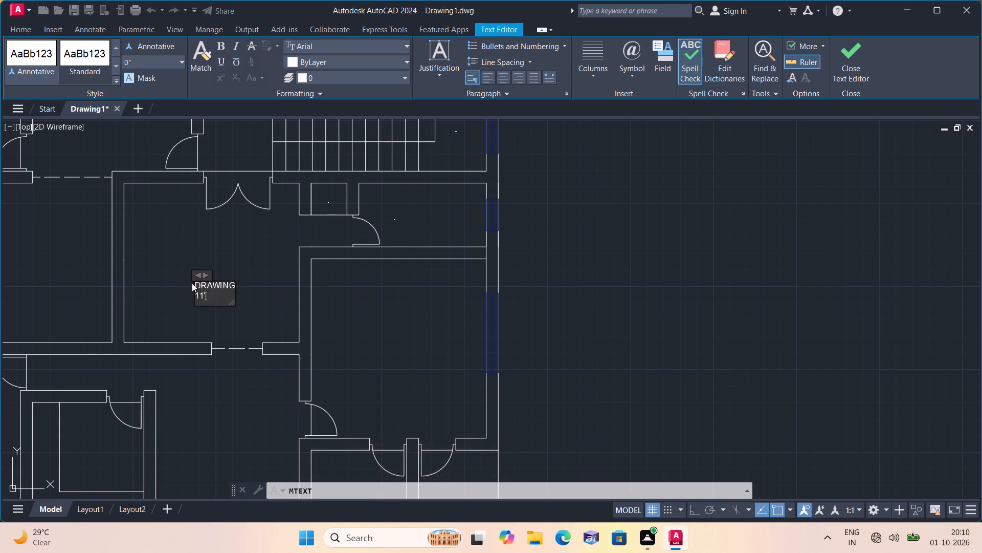
pyautogui.write('-0"X')
pyautogui.write('10\'-0"')
pyautogui.click(186, 318)
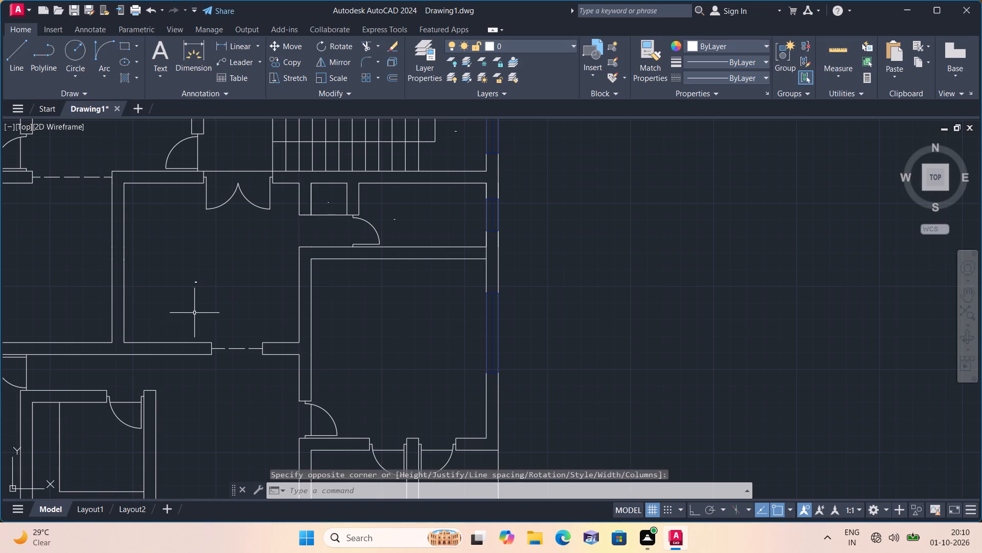
# Label the large room below the 8'-0"X4'-0" bathroom with BEDROOM and 11'-0"X12'-0" on two lines of multiline text.
pyautogui.moveTo(192, 307); pyautogui.dragTo(242, 264, button='middle')
pyautogui.press('space')
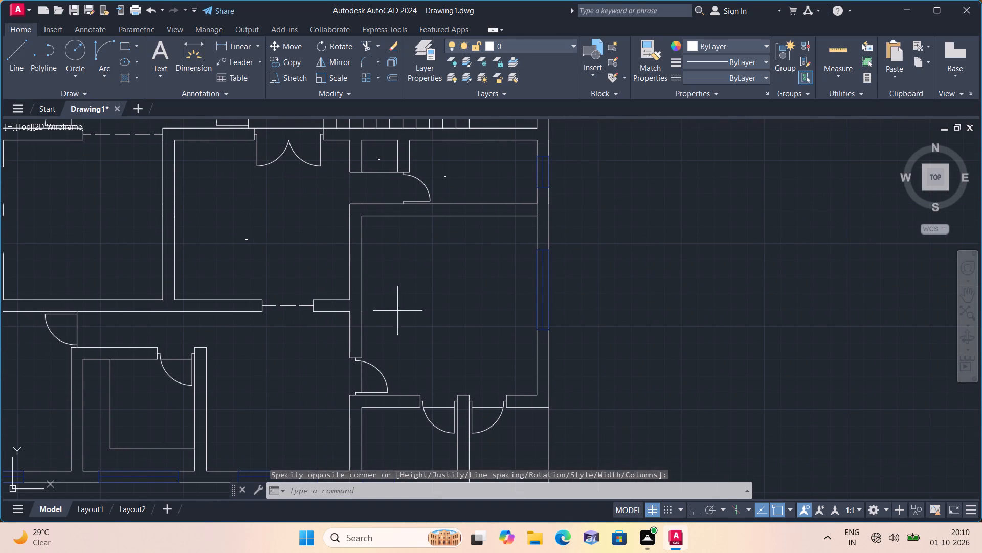
pyautogui.tripleClick(420, 304)
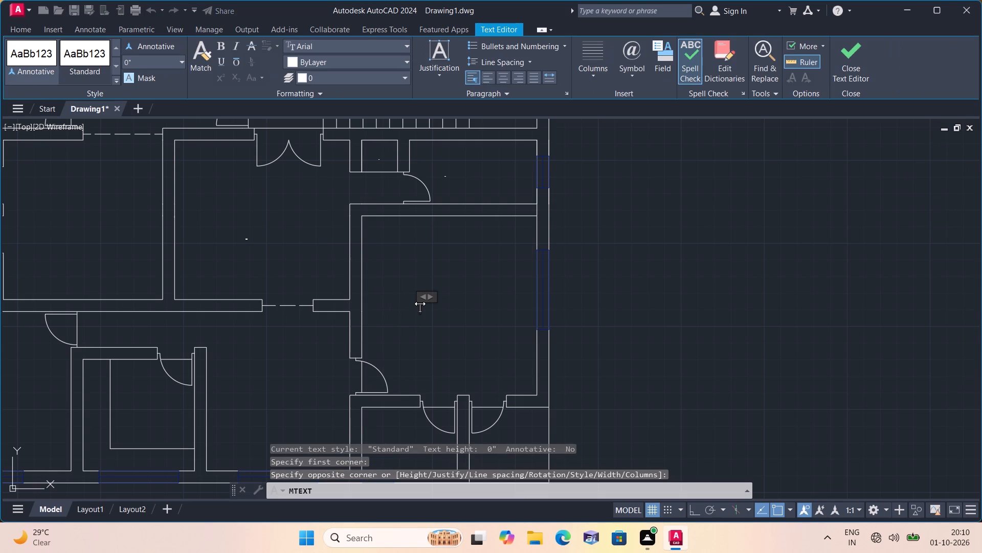
pyautogui.write('BEDROOM')
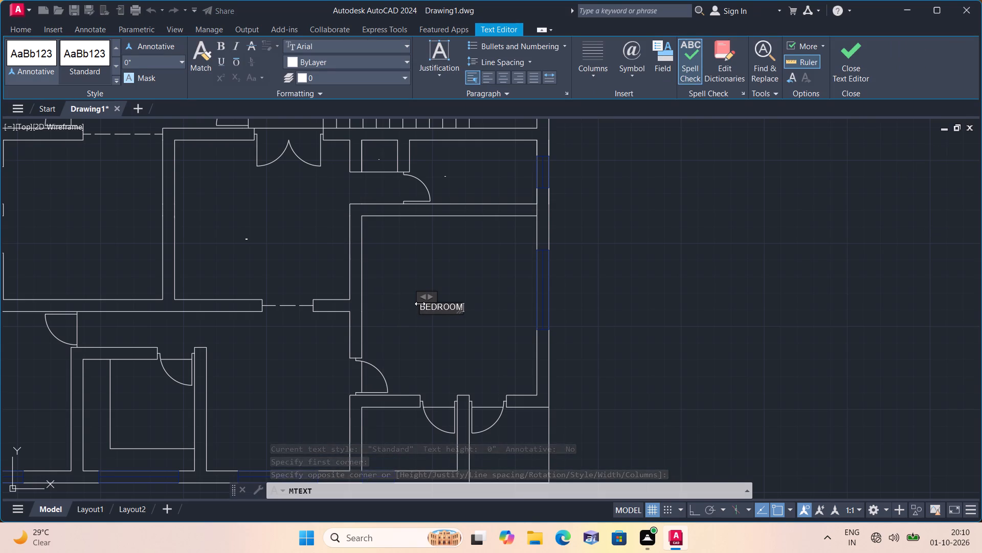
pyautogui.press('Return')
pyautogui.write('11\'-0"')
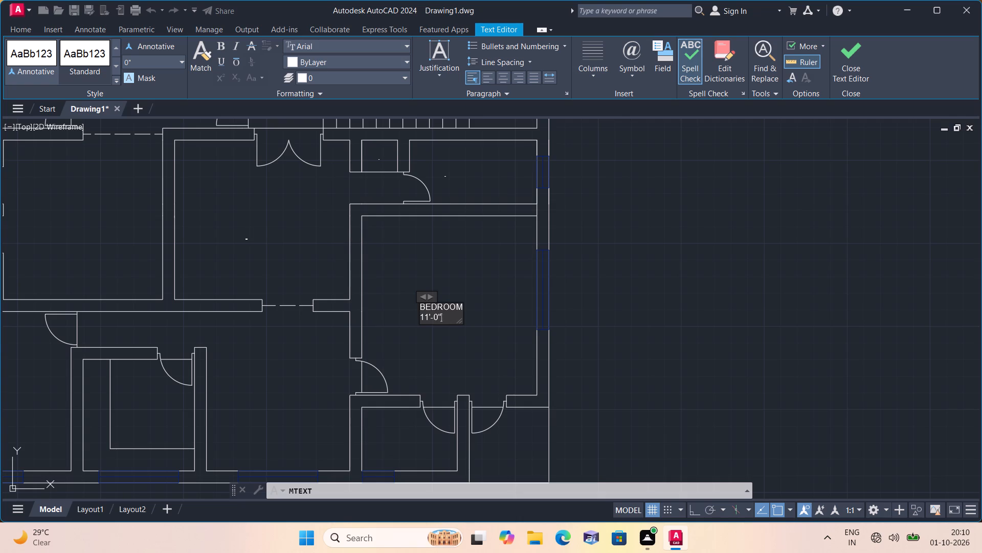
pyautogui.press('x')
pyautogui.write("2'")
pyautogui.press('-')
pyautogui.press('BackSpace')
pyautogui.press('BackSpace')
pyautogui.press('BackSpace')
pyautogui.write('12')
pyautogui.press("'")
pyautogui.press('-')
pyautogui.write('0"')
pyautogui.click(416, 344)
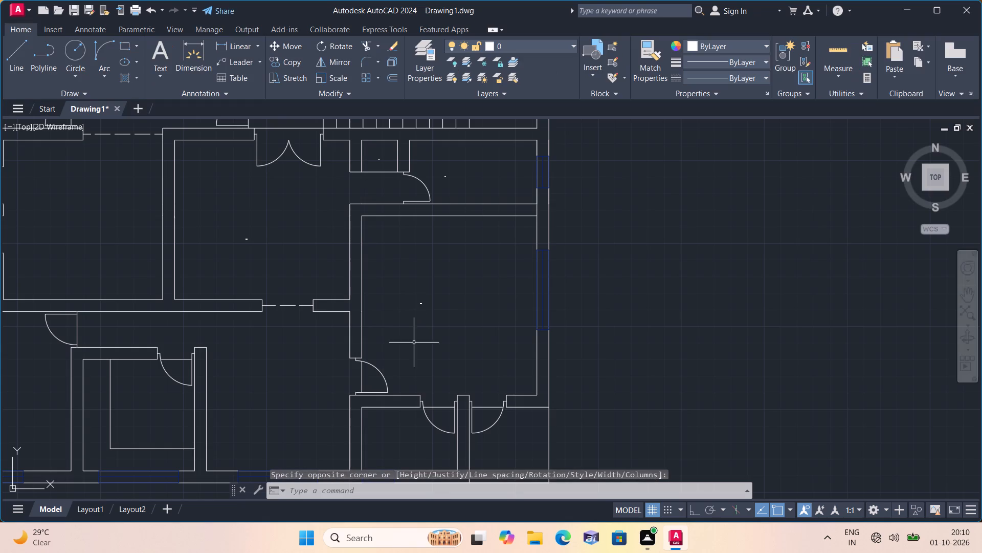
# Label the space below the drawing room, west of the bedroom door, with DINING and 9'-0"X10'-0" on two lines of multiline text.
pyautogui.moveTo(414, 342); pyautogui.dragTo(444, 295, button='middle')
pyautogui.scroll(-1, 414, 342)
pyautogui.press('space')
pyautogui.tripleClick(351, 313)
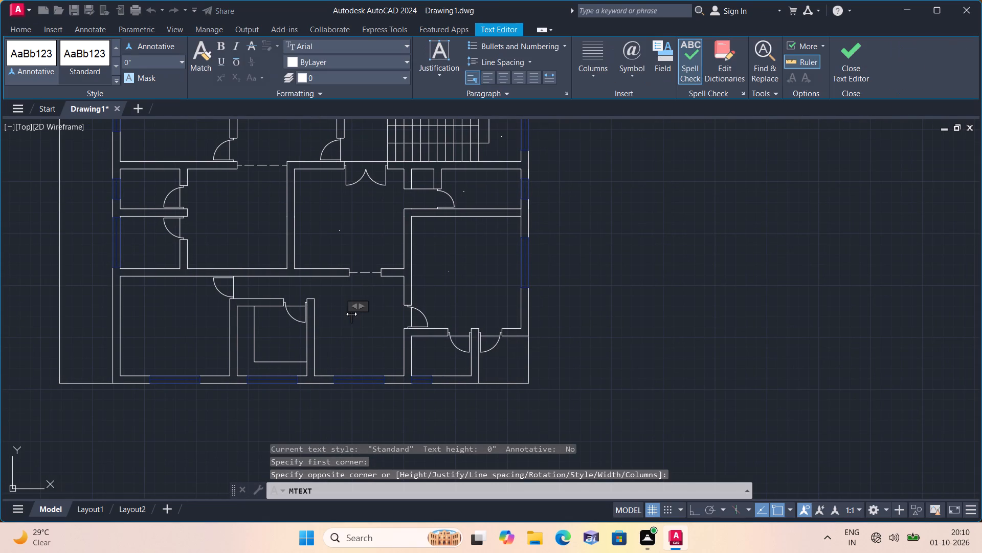
pyautogui.write('DINING')
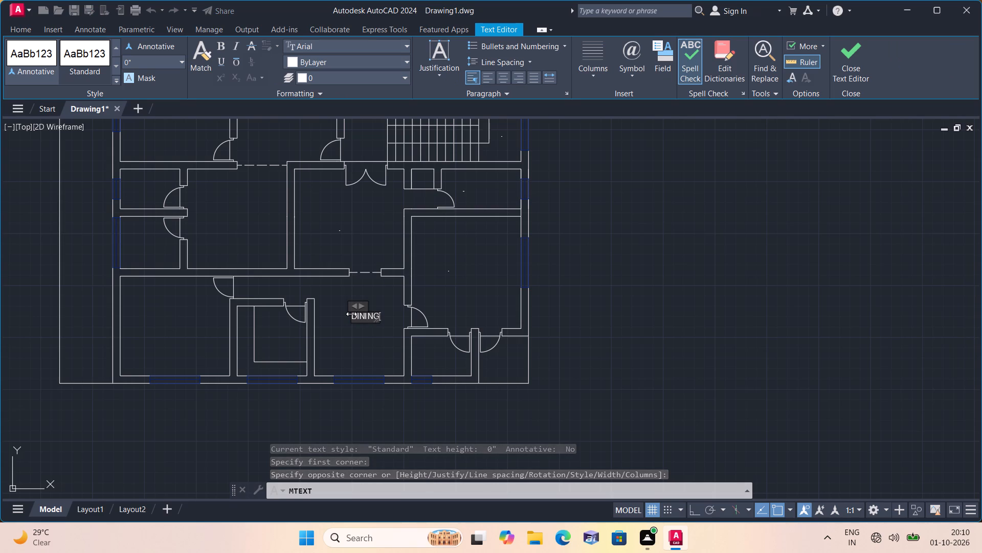
pyautogui.press('Return')
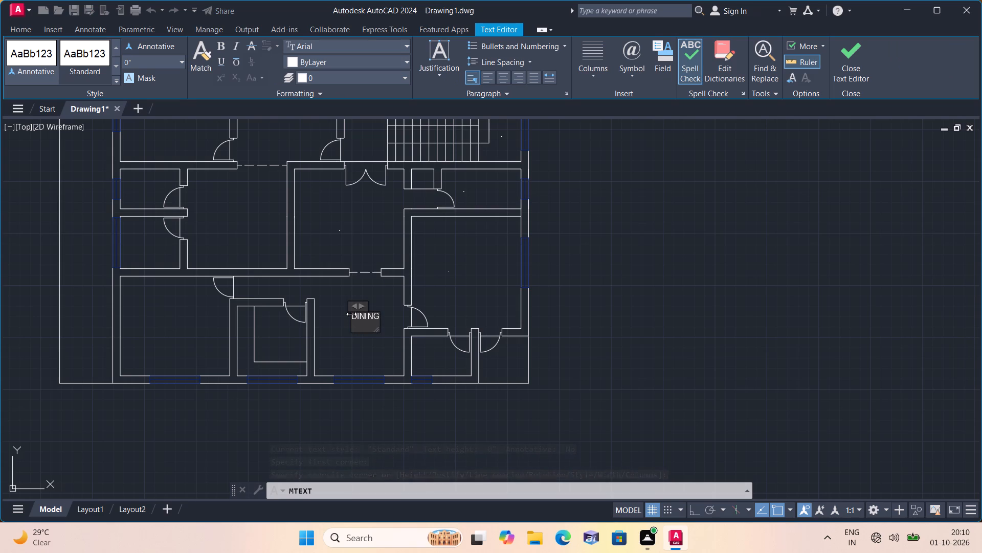
pyautogui.write('9\'-0"')
pyautogui.write('X10\'-0"')
pyautogui.click(342, 345)
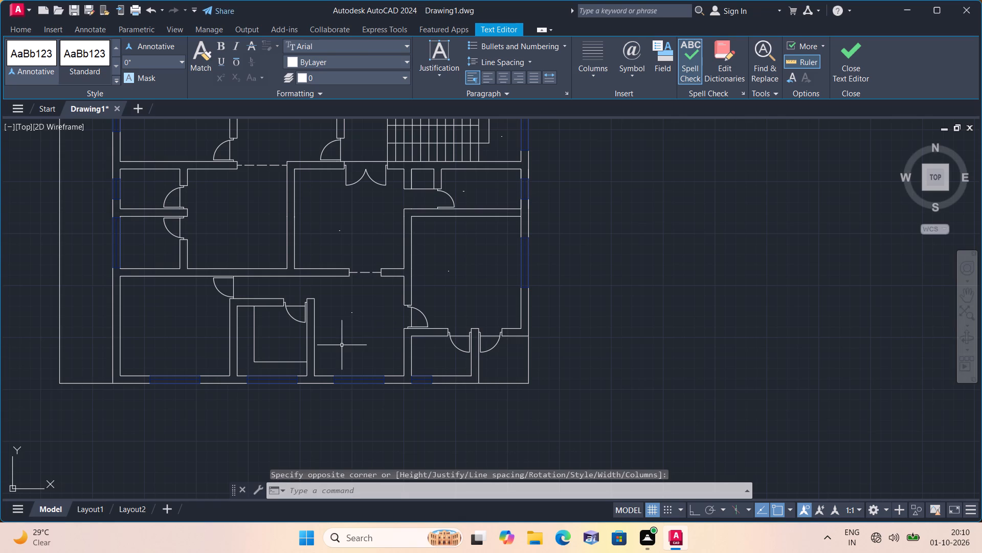
# Label the small room below the southeast bedroom, beside the dining space, with BATHROOM and 6'-0"X4'-0" on two lines of multiline text.
pyautogui.press('space')
pyautogui.tripleClick(430, 356)
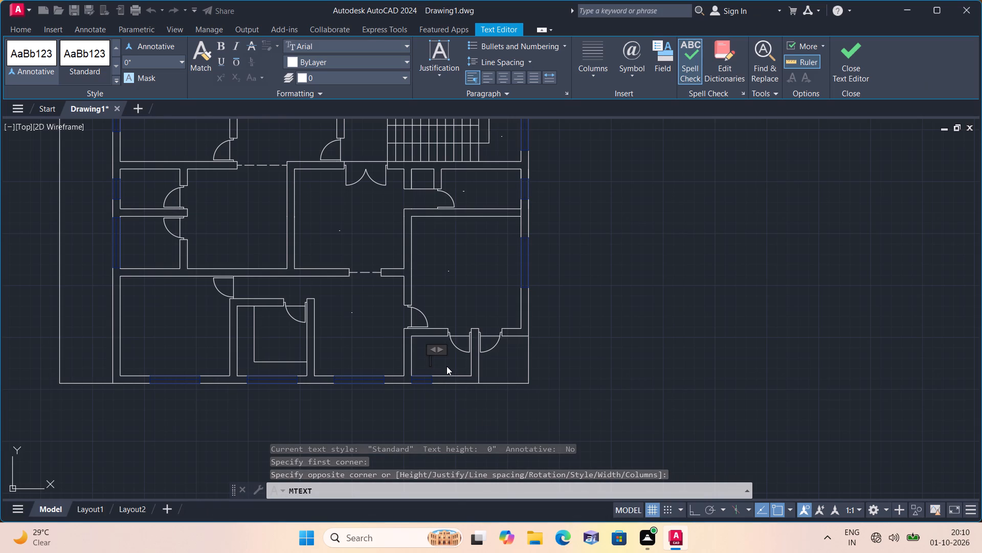
pyautogui.write('BATHROOM')
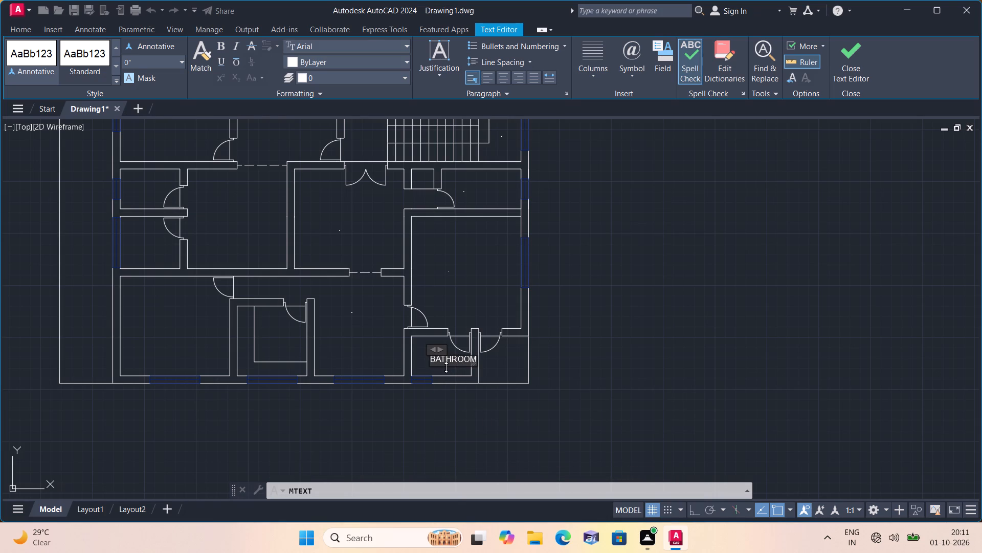
pyautogui.press('Return')
pyautogui.write("6'-")
pyautogui.write('0"X4\'-0"')
pyautogui.click(462, 409)
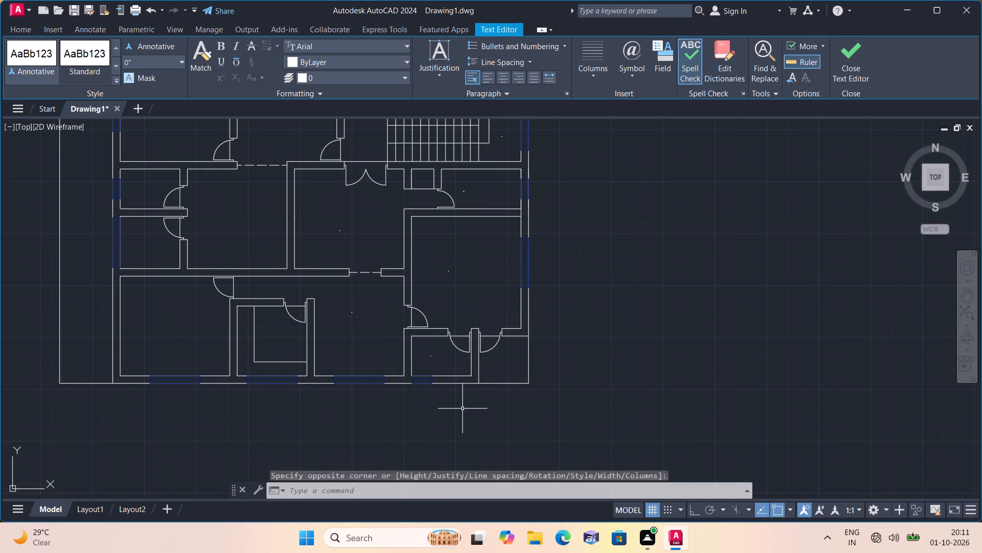
# Add the multiline text label VERANDA in the small space at the plan's southeast corner, east of the 6'-0"X4'-0" bathroom.
pyautogui.moveTo(462, 408); pyautogui.dragTo(445, 372, button='middle')
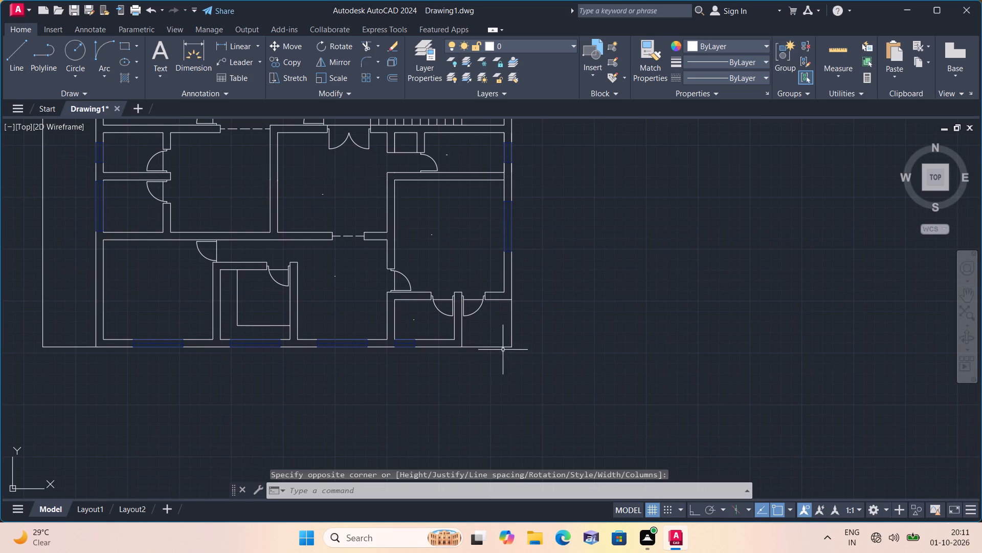
pyautogui.press('space')
pyautogui.tripleClick(489, 334)
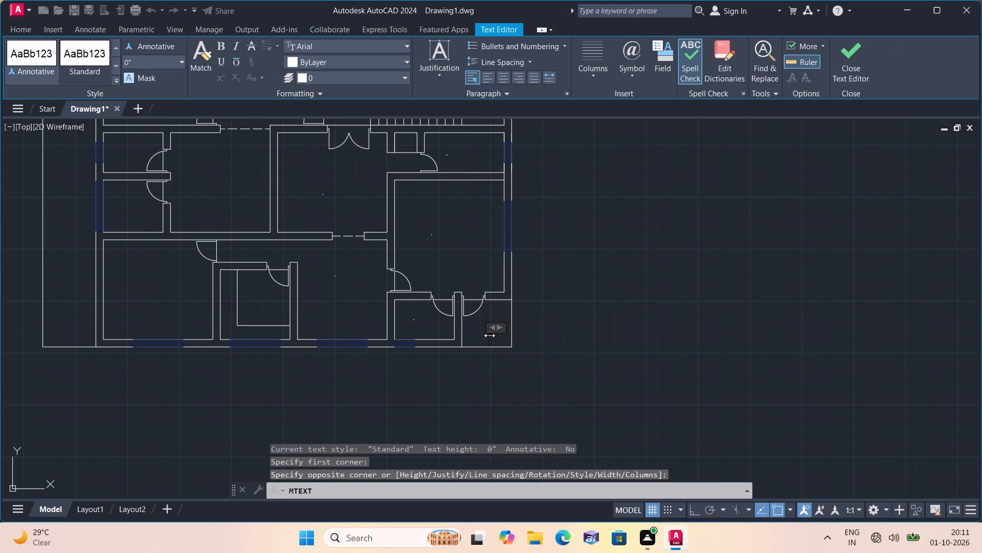
pyautogui.write('VERA')
pyautogui.write('NDA')
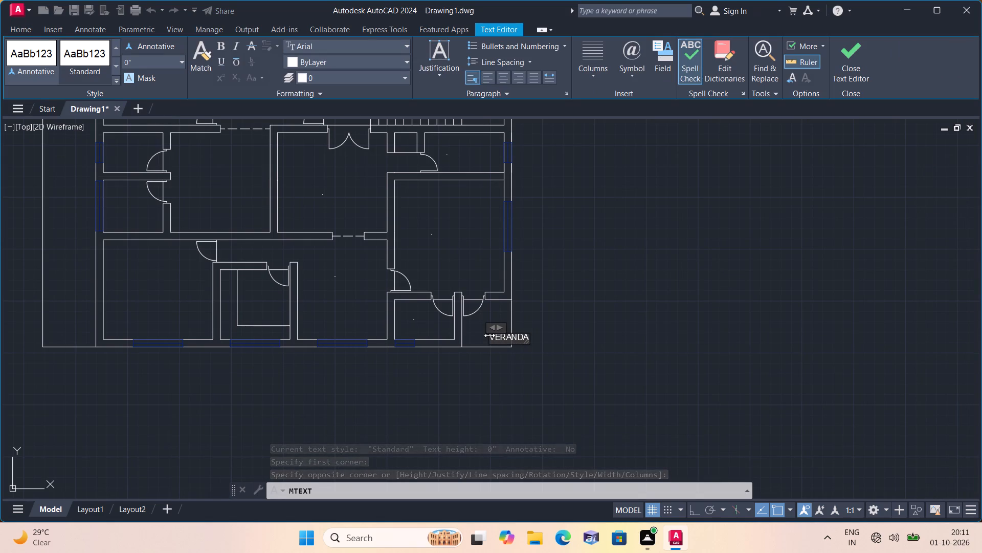
pyautogui.click(502, 375)
pyautogui.moveTo(429, 376); pyautogui.dragTo(469, 354, button='middle')
pyautogui.scroll(-1, 436, 373)
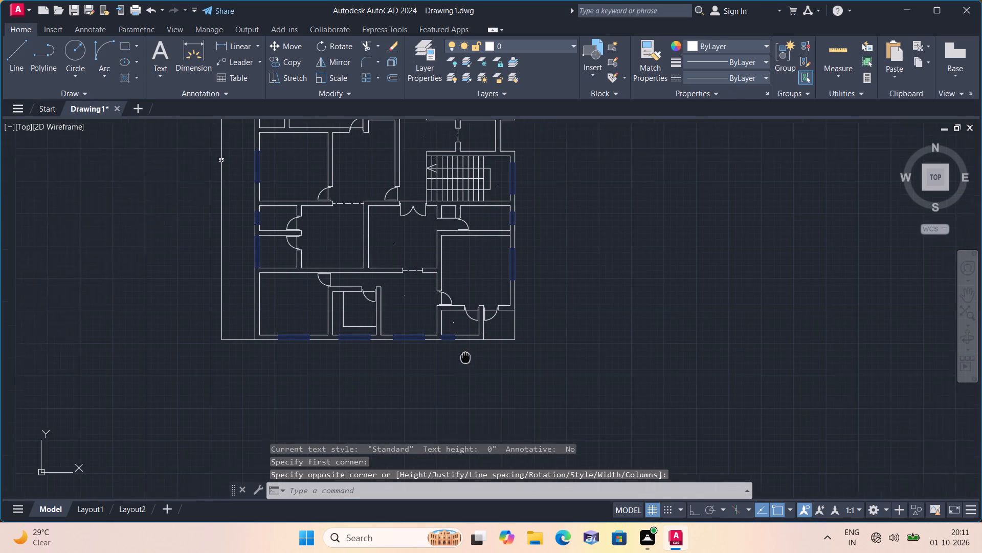
# Label the small room west of the 9'-0"X10'-0" dining space with KITCHEN and 7'-0"X7'-0" on two lines of multiline text.
pyautogui.moveTo(469, 354); pyautogui.dragTo(475, 349, button='middle')
pyautogui.scroll(1, 475, 349)
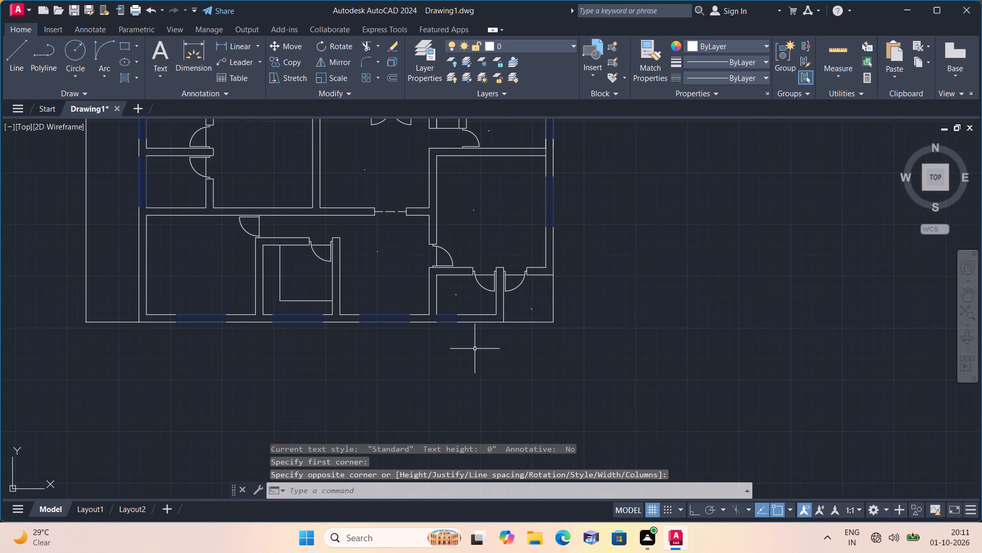
pyautogui.scroll(1, 318, 298)
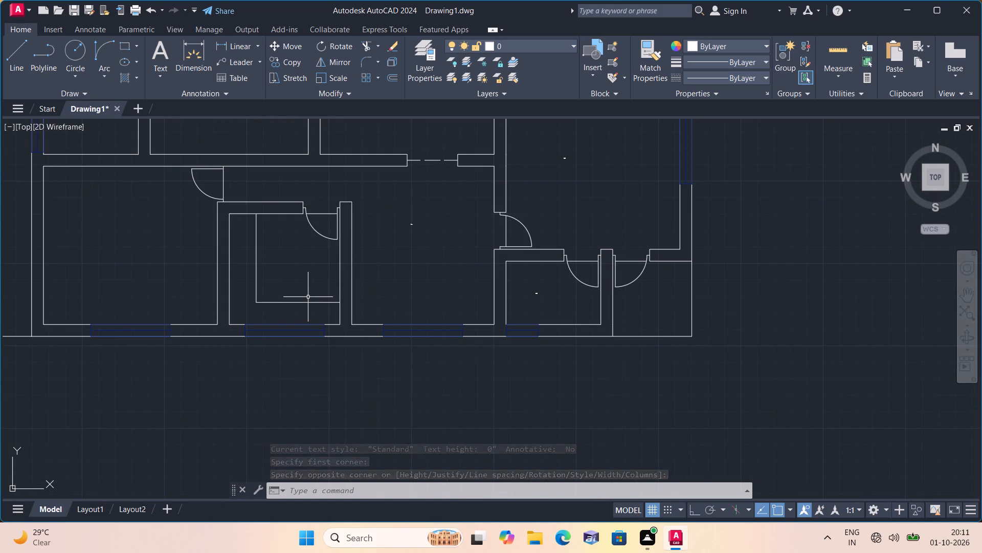
pyautogui.press('space')
pyautogui.tripleClick(288, 279)
pyautogui.write('KIT')
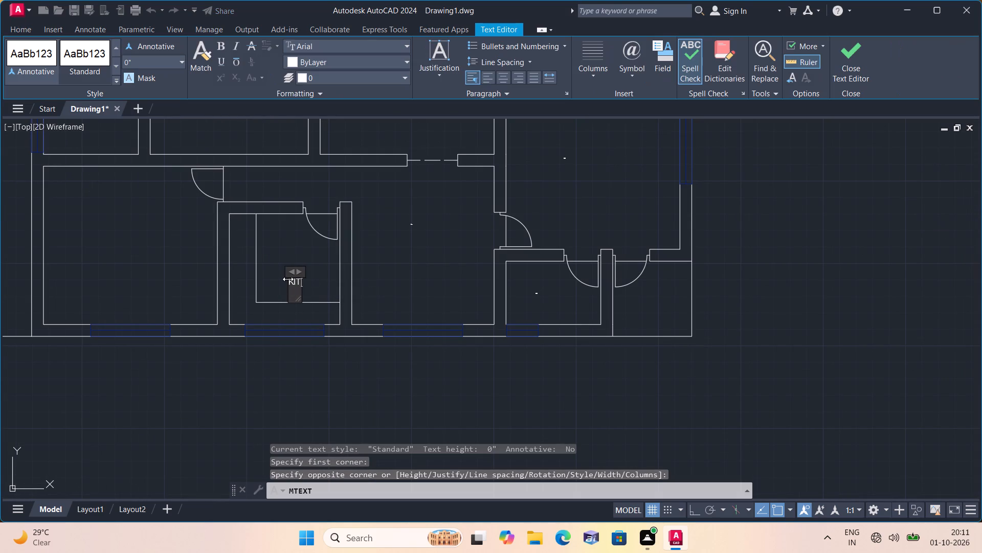
pyautogui.write('CHEN')
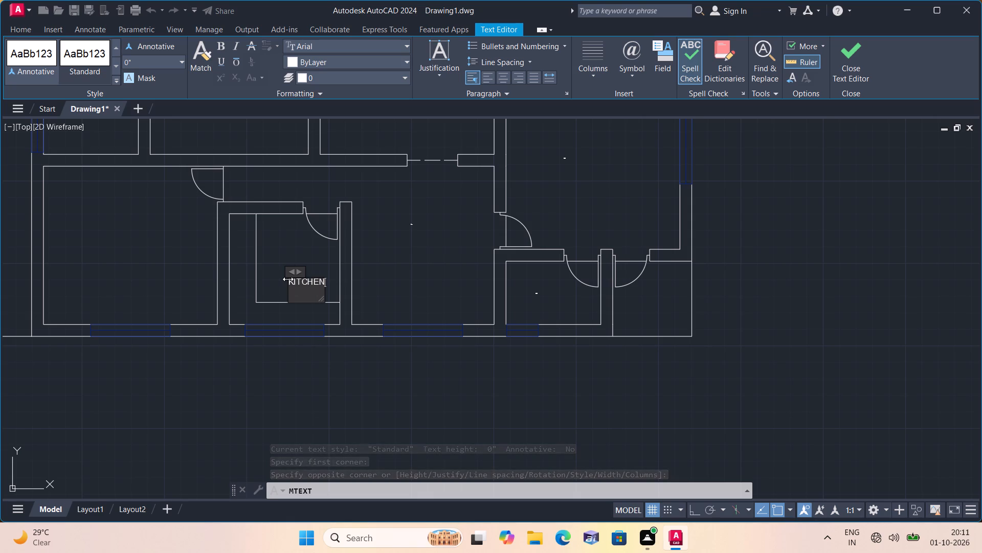
pyautogui.press('Return')
pyautogui.write('7\'-0"')
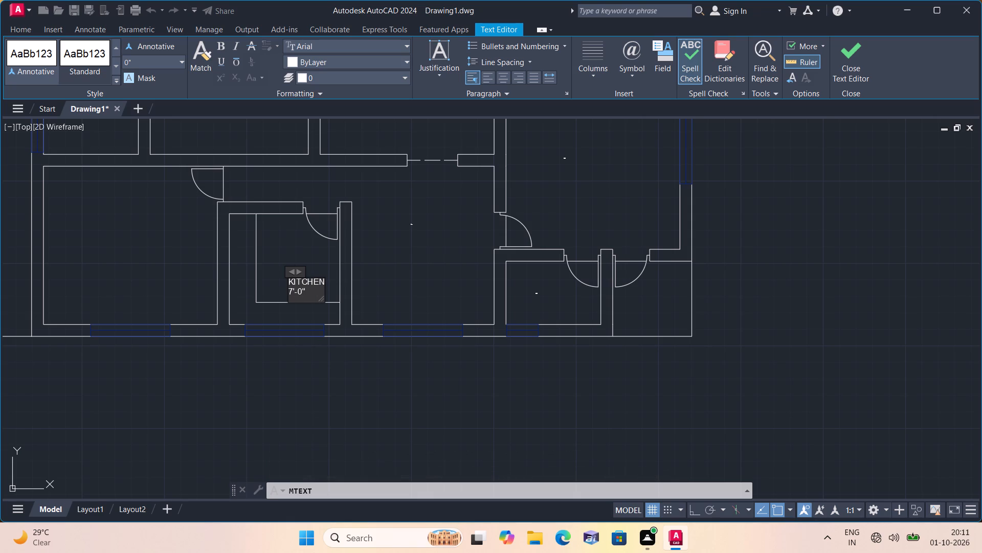
pyautogui.press('x')
pyautogui.write('7\'-0"')
pyautogui.click(297, 252)
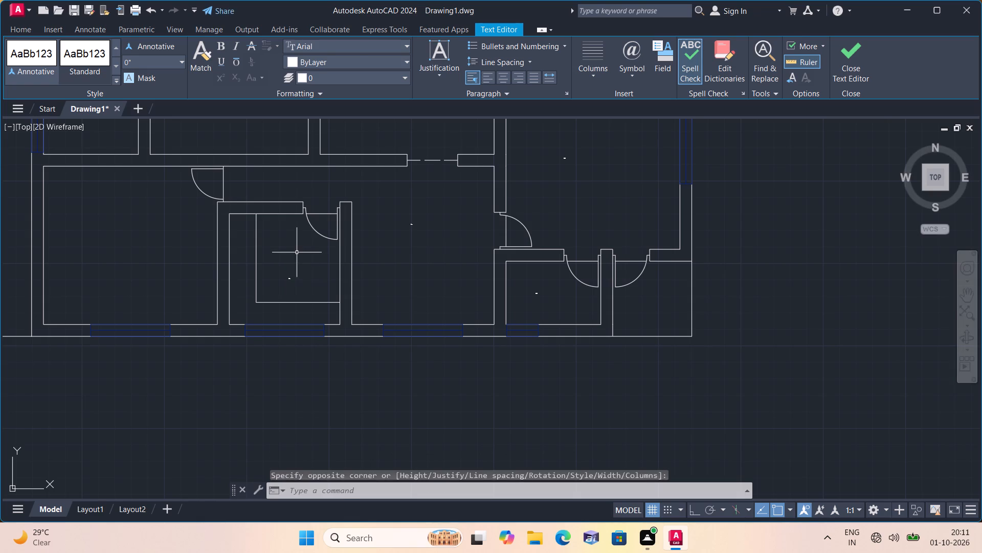
# Label the room at the plan's southwest corner, west of the 7'-0"X7'-0" kitchen, with BEDROOM and 11'-0"X10'-0" on two lines of multiline text.
pyautogui.scroll(-1, 297, 252)
pyautogui.moveTo(297, 252); pyautogui.dragTo(334, 245, button='middle')
pyautogui.press('space')
pyautogui.tripleClick(223, 250)
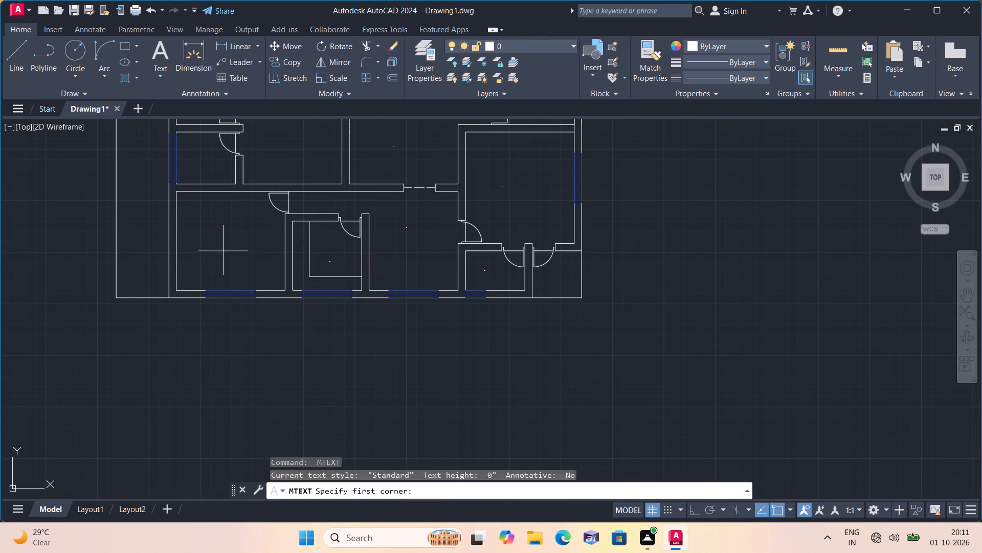
pyautogui.write('BEDROOM')
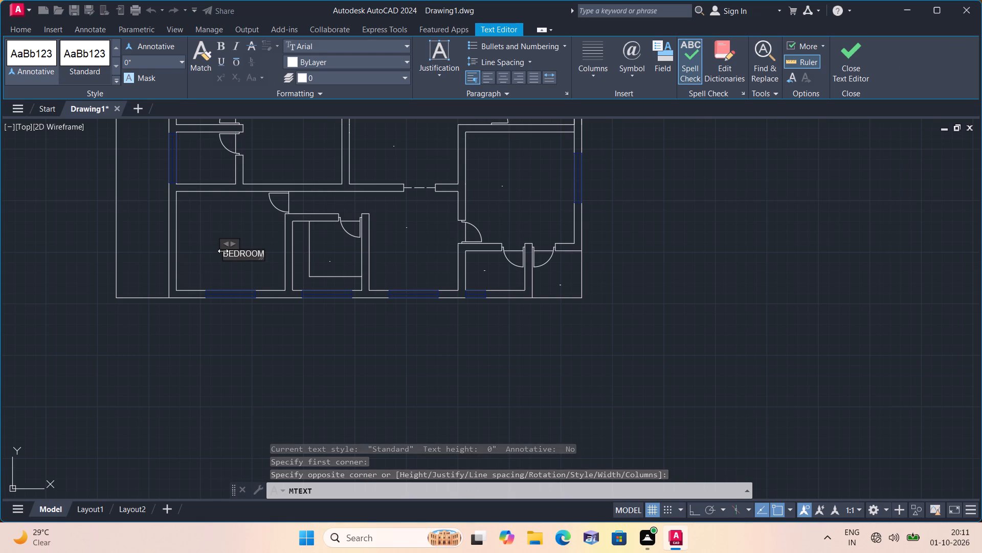
pyautogui.press('Return')
pyautogui.write('11\'-0"X')
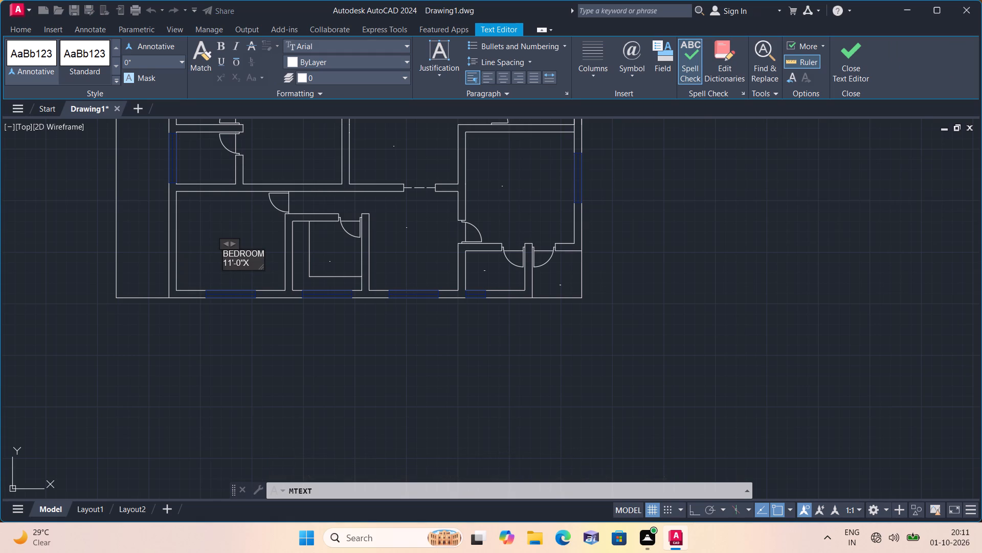
pyautogui.write("10'")
pyautogui.press('-')
pyautogui.write('0"')
pyautogui.click(228, 316)
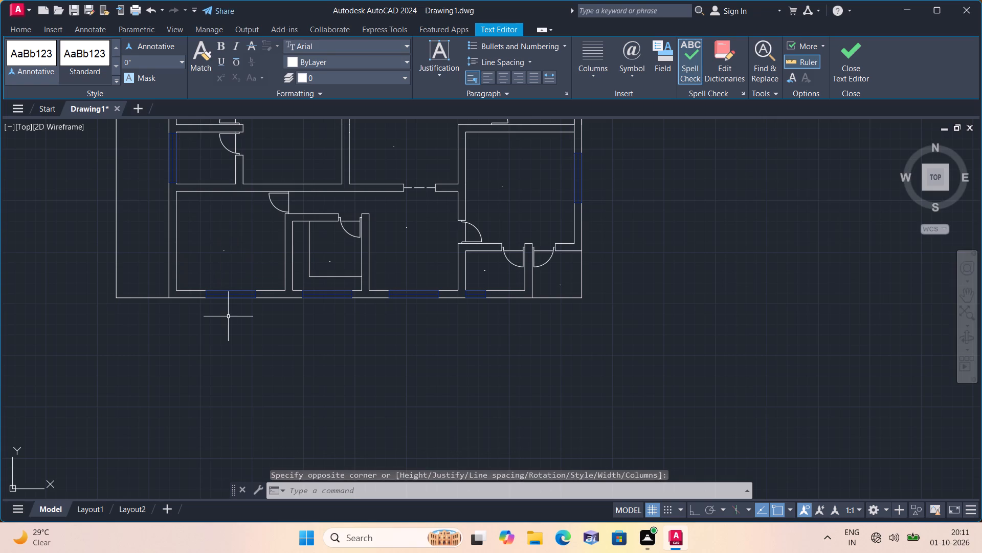
# Label the small west-side room directly above the southwest bedroom with KITCHEN and 6'-0"X6'-0" on two lines of multiline text.
pyautogui.moveTo(227, 317); pyautogui.dragTo(329, 415, button='middle')
pyautogui.scroll(-1, 227, 317)
pyautogui.scroll(2, 322, 331)
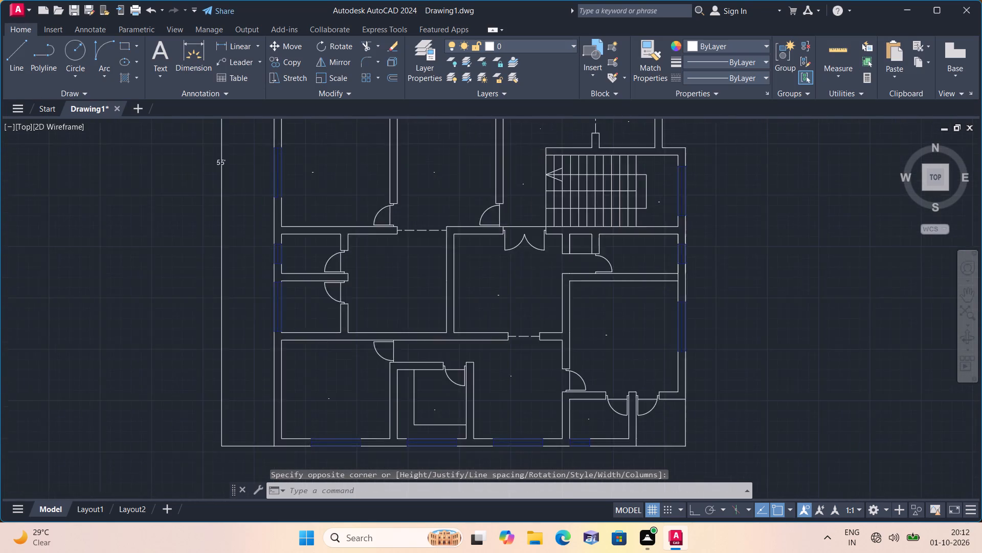
pyautogui.scroll(1, 320, 329)
pyautogui.press('space')
pyautogui.tripleClick(275, 296)
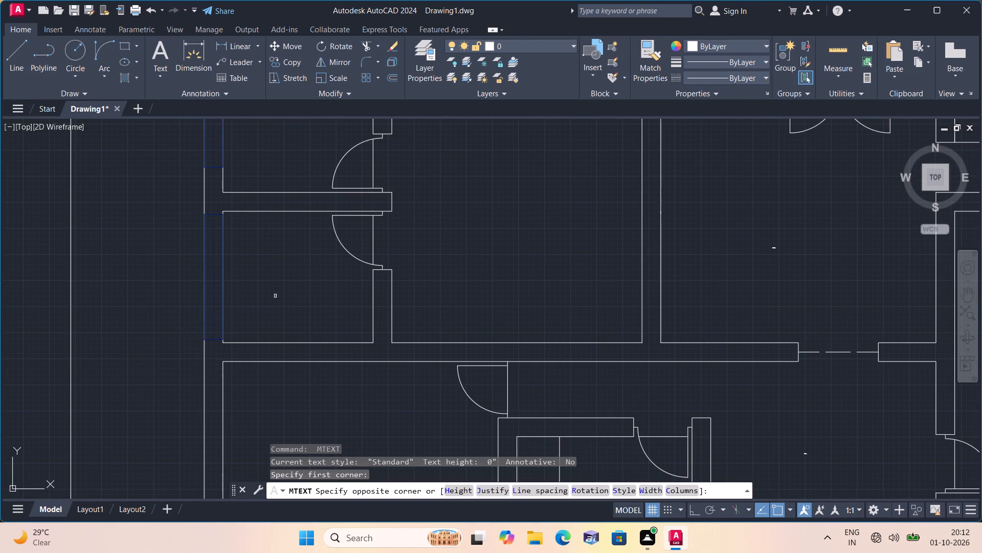
pyautogui.write('KITCHE')
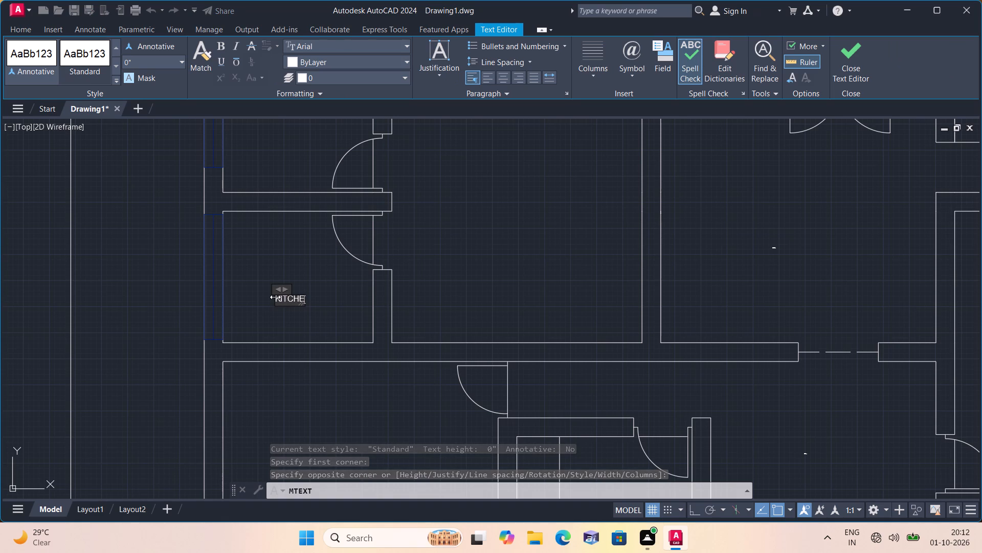
pyautogui.press('n')
pyautogui.press('Return')
pyautogui.write("6'")
pyautogui.write('-0"')
pyautogui.press('x')
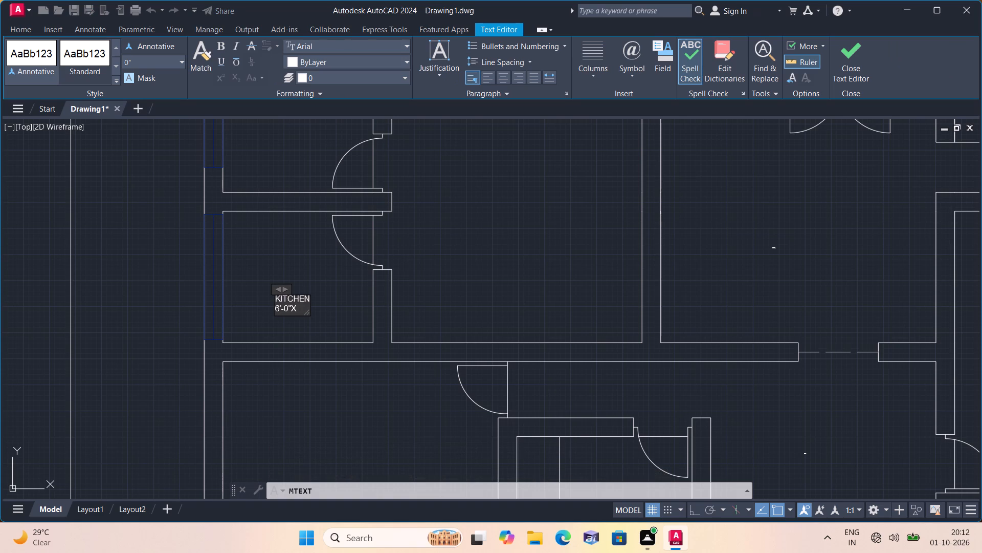
pyautogui.write("6'-")
pyautogui.write('0"')
pyautogui.click(286, 257)
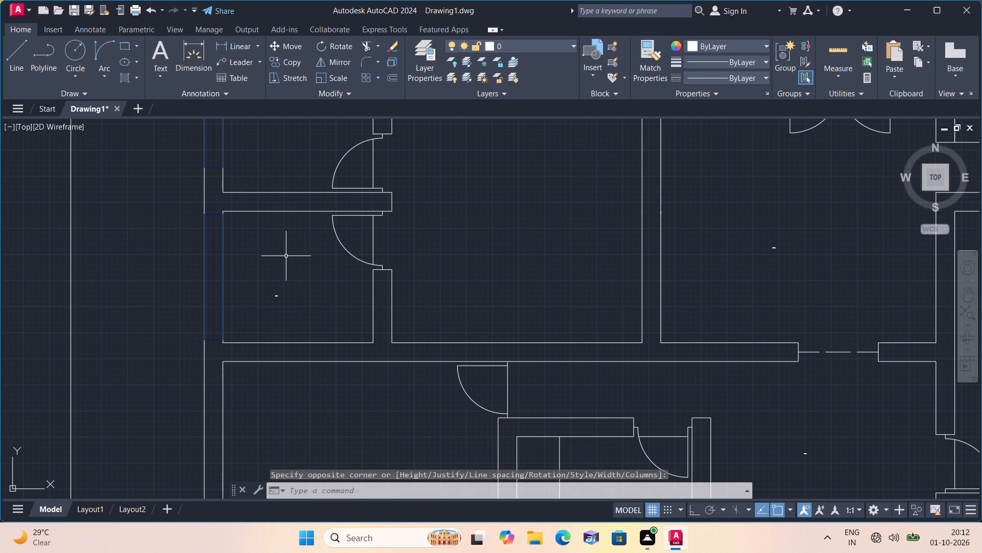
# Label the space east of the 6'-0"X6'-0" kitchen with DINING and 10'-0"X10'-0" on two lines of multiline text.
pyautogui.moveTo(286, 256); pyautogui.dragTo(306, 333, button='middle')
pyautogui.scroll(-1, 285, 256)
pyautogui.scroll(1, 440, 316)
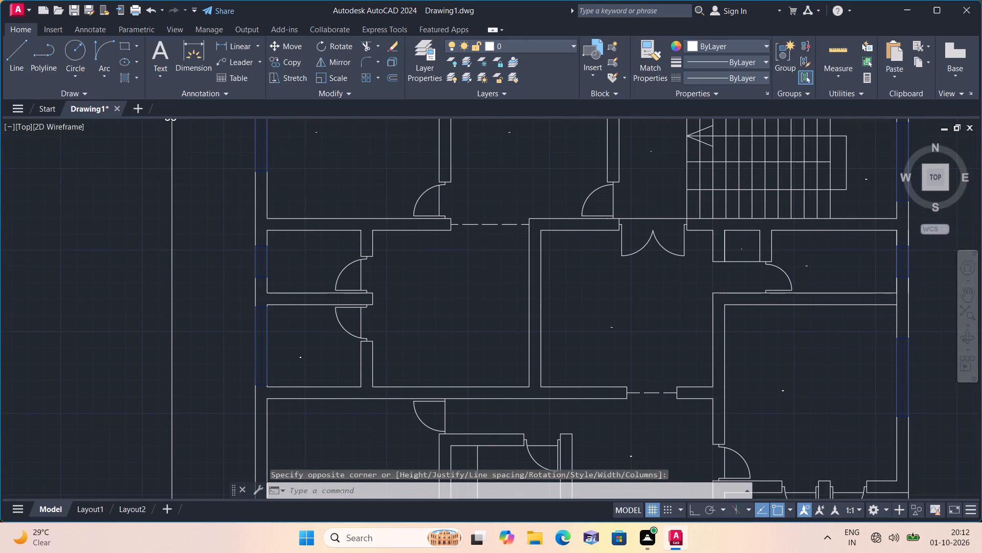
pyautogui.press('space')
pyautogui.tripleClick(430, 314)
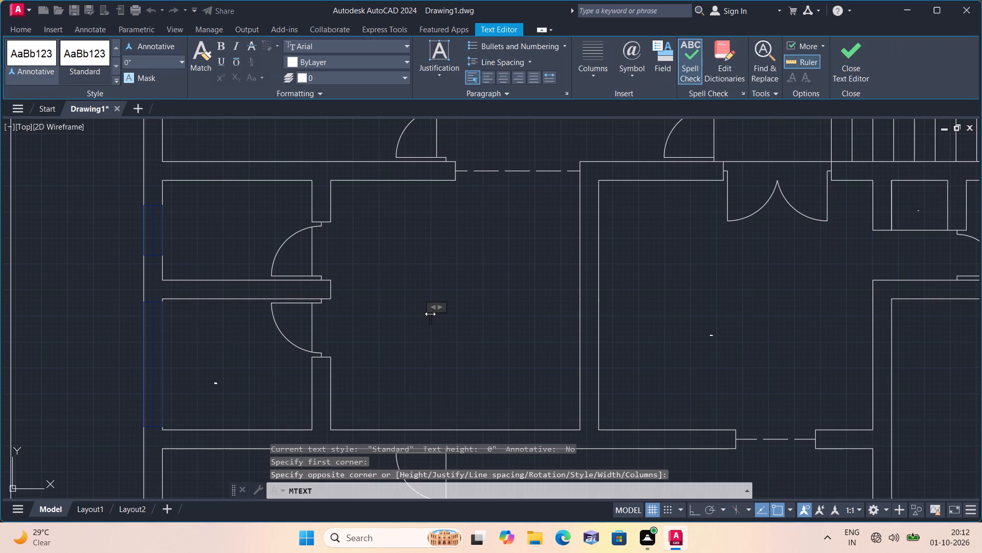
pyautogui.write('DINING')
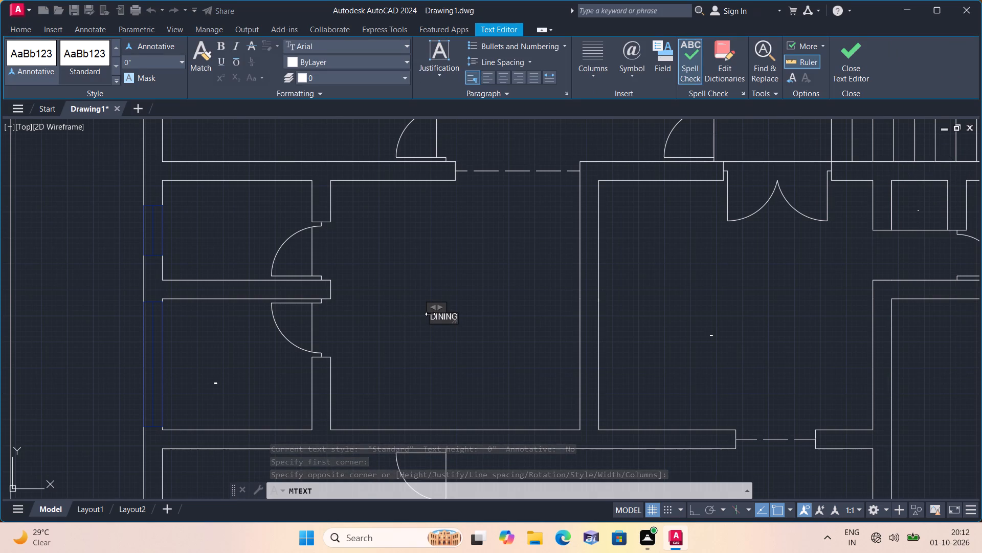
pyautogui.press('Return')
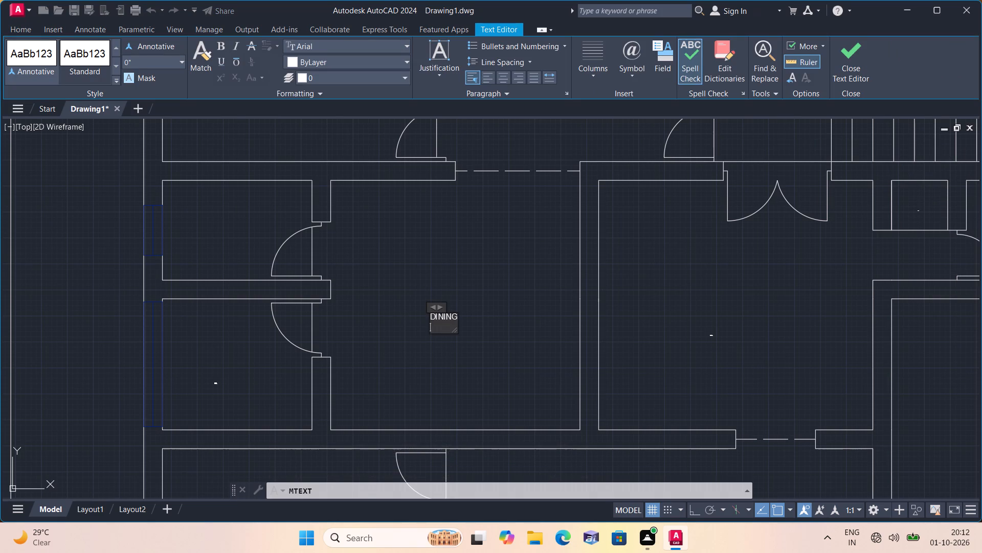
pyautogui.write("10'")
pyautogui.write('0"')
pyautogui.press('BackSpace')
pyautogui.press('BackSpace')
pyautogui.write('-0"')
pyautogui.press('x')
pyautogui.write('10\'-0"')
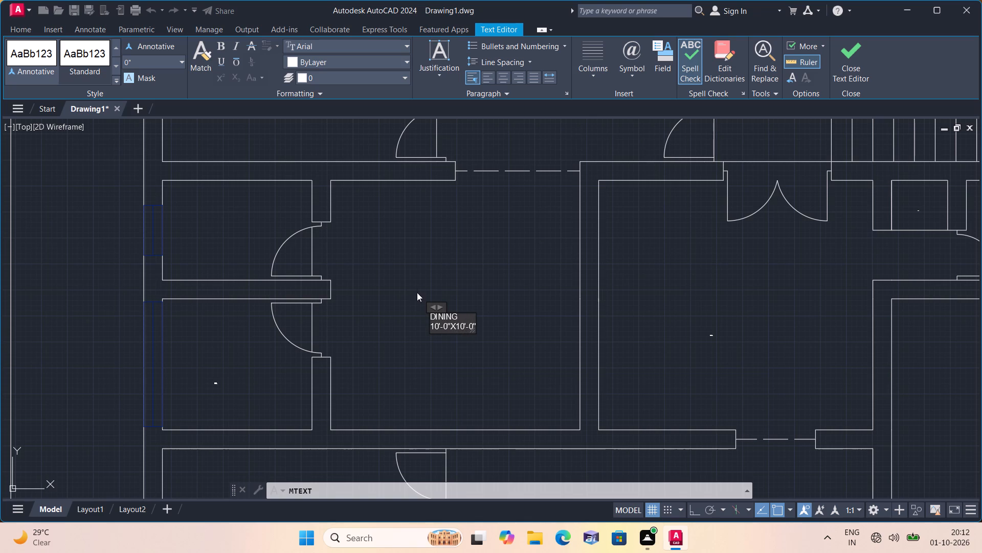
pyautogui.click(417, 279)
# Label the small west-side room directly above the 6'-0"X6'-0" kitchen with BATHROOM and 6'-0"X4'-0" on two lines of multiline text.
pyautogui.moveTo(387, 266); pyautogui.dragTo(461, 333, button='middle')
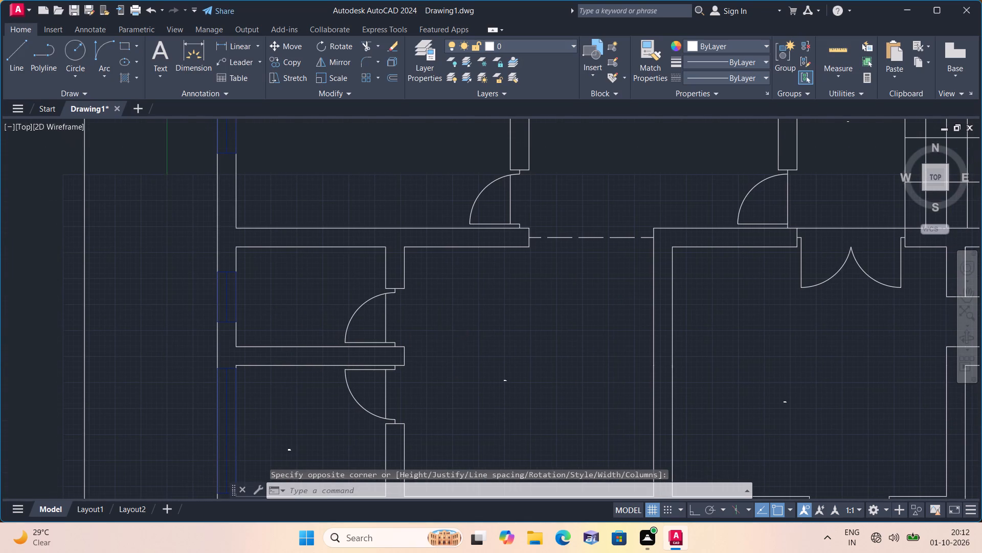
pyautogui.press('space')
pyautogui.tripleClick(285, 309)
pyautogui.click(285, 309)
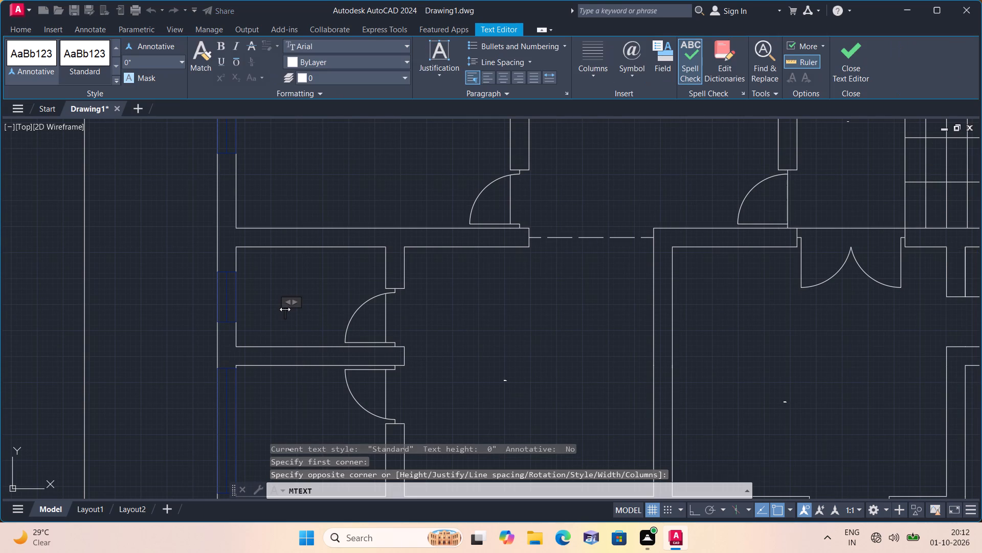
pyautogui.write('BATHR')
pyautogui.write('OOM')
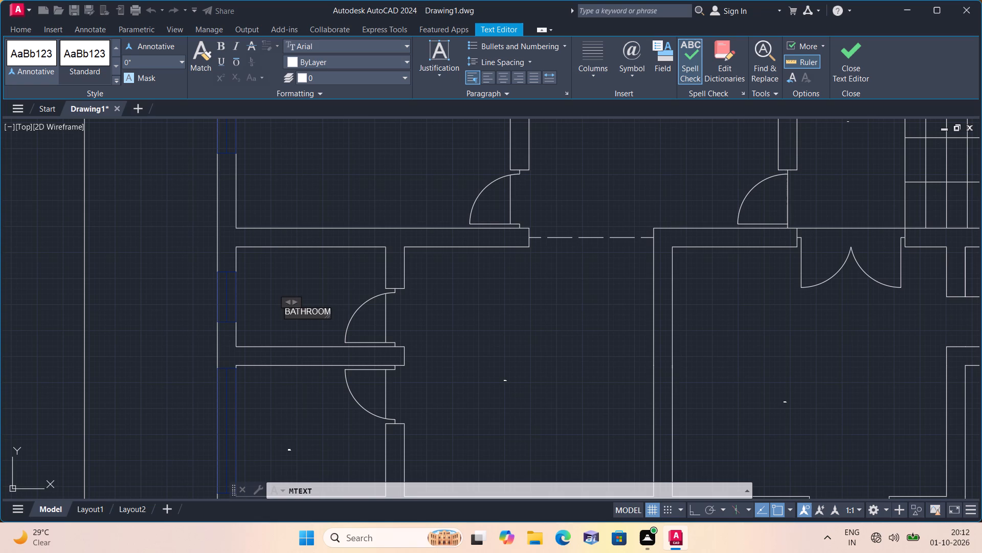
pyautogui.press('Return')
pyautogui.write('6\'-0"')
pyautogui.write('X4\'-0"')
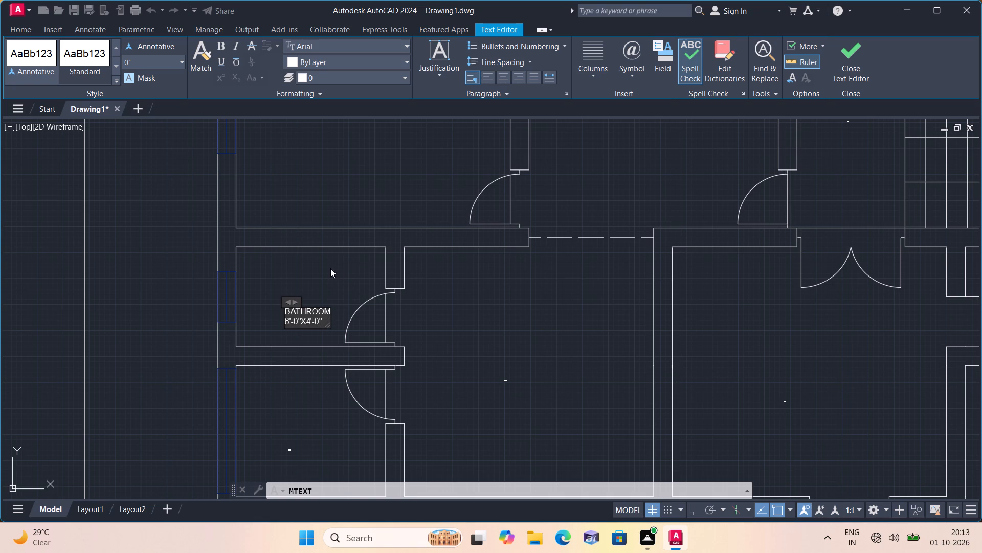
pyautogui.click(330, 268)
# Add the multiline text label VERANDA in the small doorless room on the plan's west side, farther north than the 6'-0"X4'-0" bathroom.
pyautogui.scroll(1, 330, 267)
pyautogui.scroll(-1, 330, 267)
pyautogui.moveTo(330, 267); pyautogui.dragTo(327, 432, button='middle')
pyautogui.scroll(-2, 335, 379)
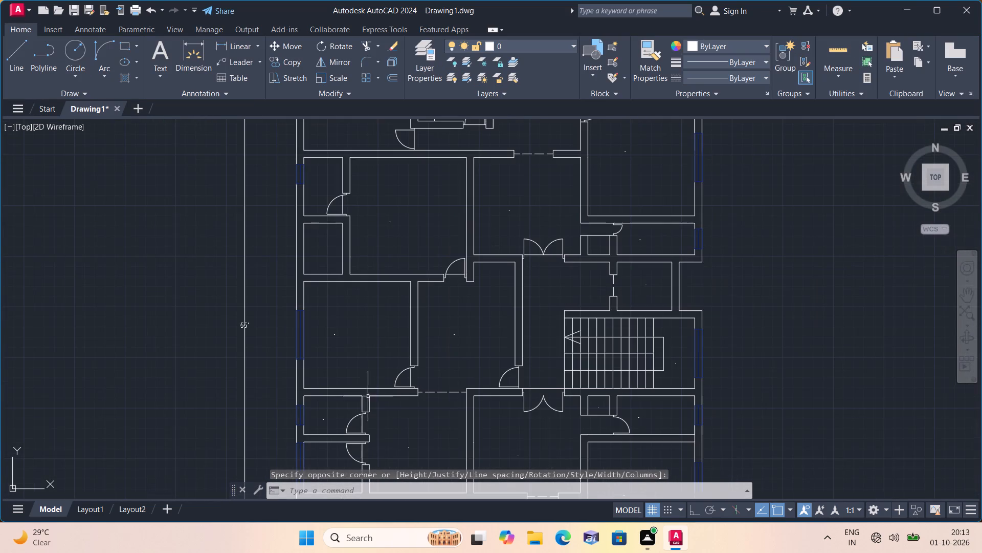
pyautogui.moveTo(406, 409); pyautogui.dragTo(377, 377, button='middle')
pyautogui.moveTo(308, 296); pyautogui.dragTo(358, 394, button='middle')
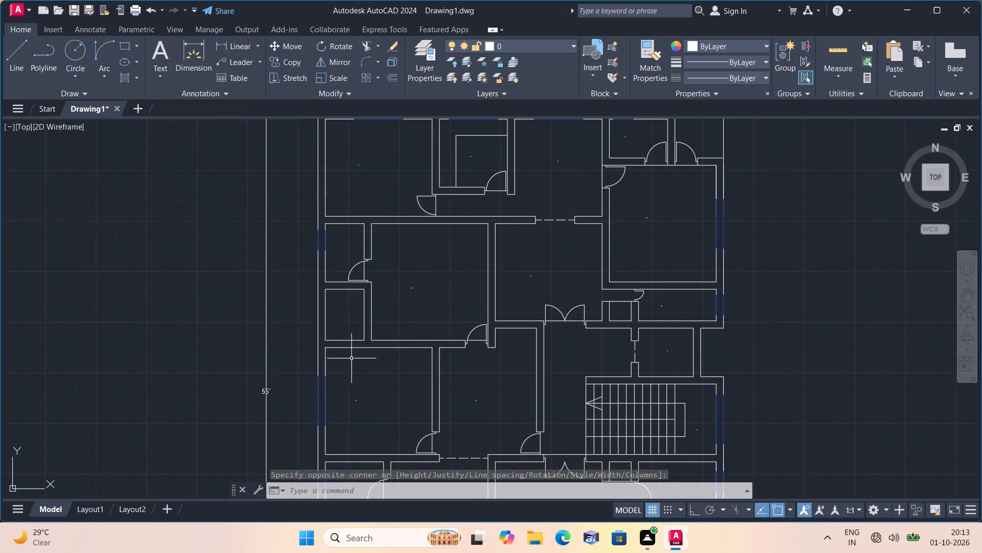
pyautogui.press('space')
pyautogui.scroll(2, 343, 321)
pyautogui.tripleClick(343, 320)
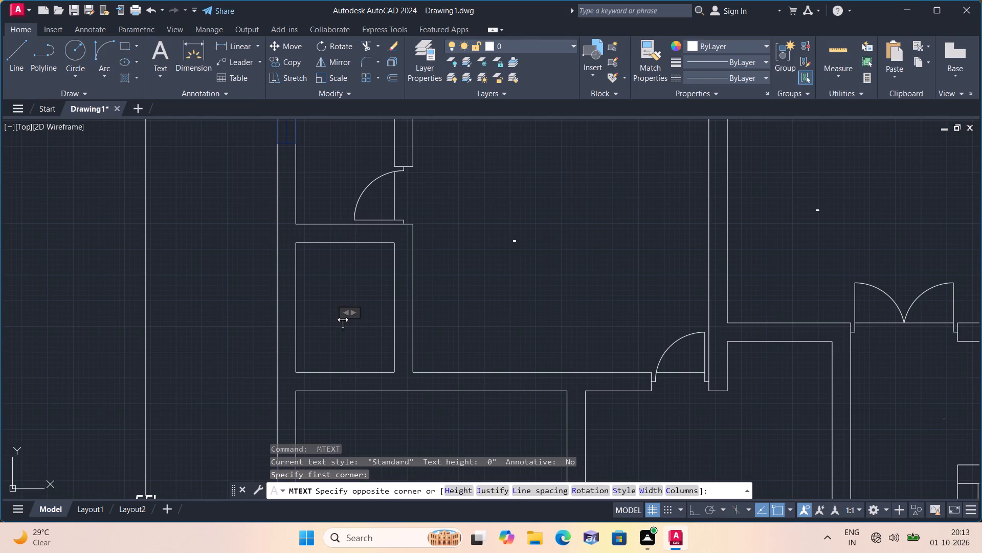
pyautogui.write('VERAN')
pyautogui.write('DA')
pyautogui.click(336, 285)
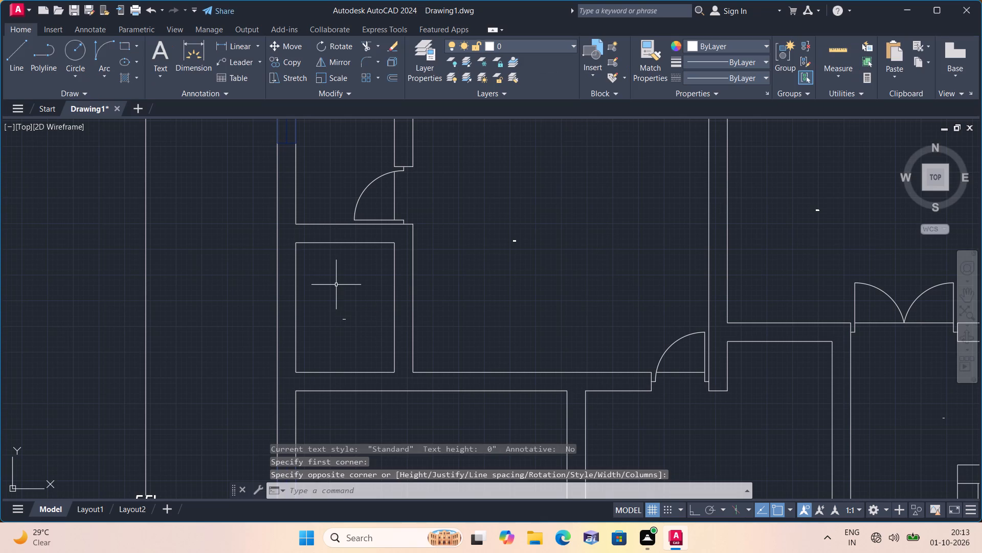
# Label the small west-side room directly north of the doorless VERANDA with BATHROOM and 6'-0"X4'-0" on two lines of multiline text.
pyautogui.moveTo(336, 285); pyautogui.dragTo(346, 394, button='middle')
pyautogui.scroll(-1, 336, 285)
pyautogui.press('space')
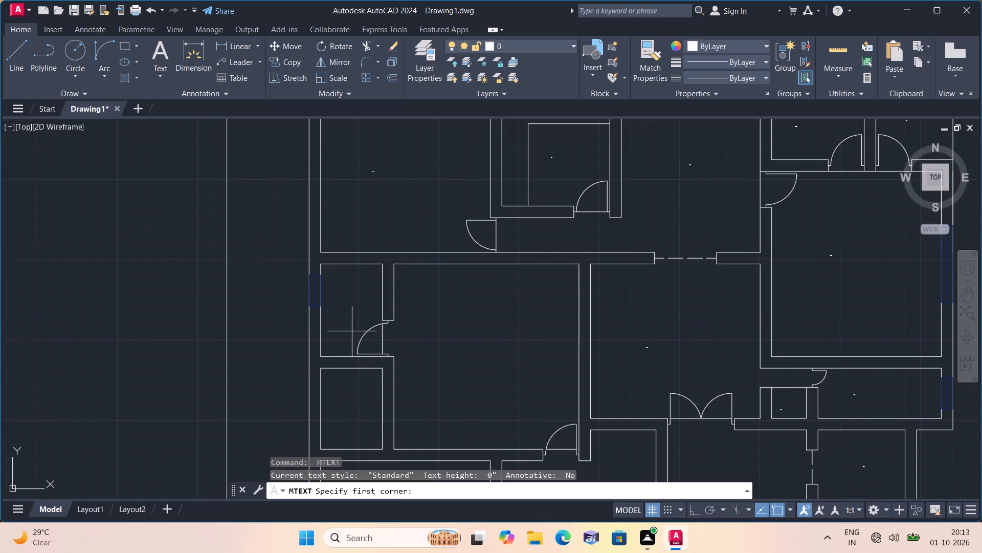
pyautogui.tripleClick(347, 302)
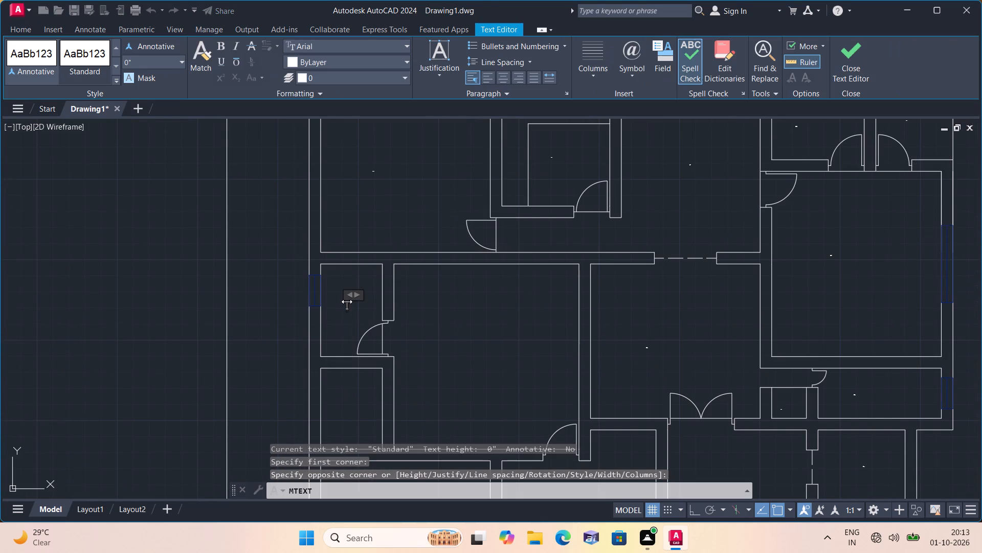
pyautogui.write('BATH')
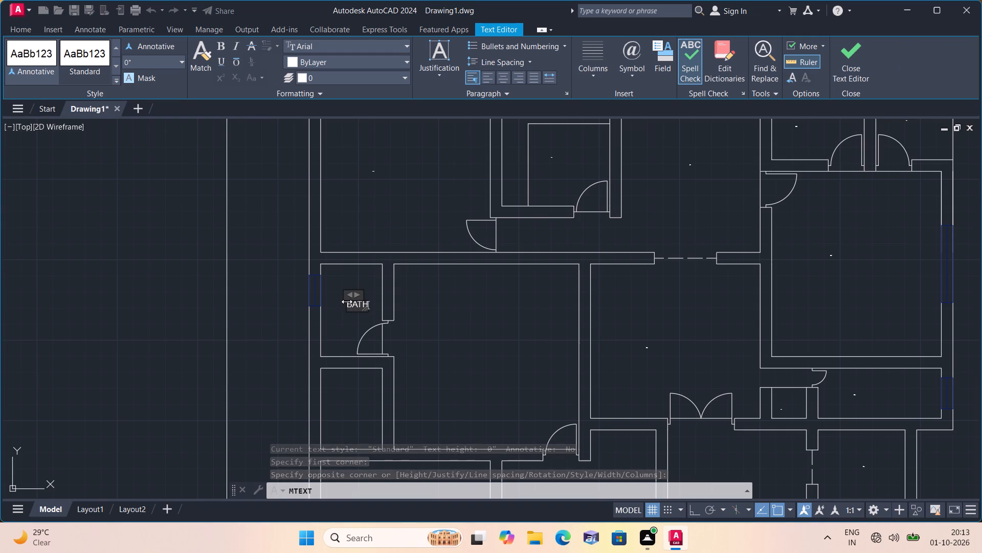
pyautogui.write('ROOM')
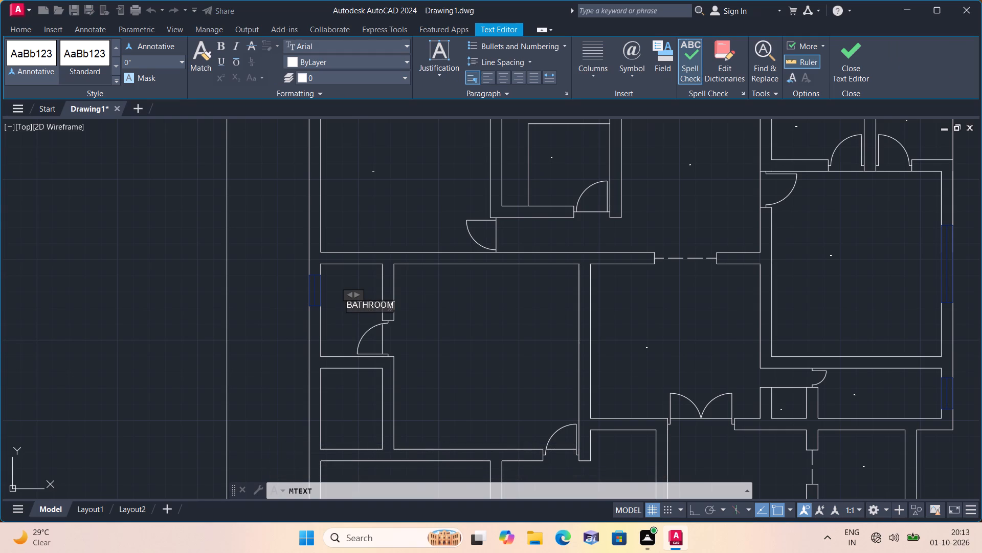
pyautogui.press('Return')
pyautogui.press('6')
pyautogui.press("'")
pyautogui.press('-')
pyautogui.write('0"')
pyautogui.press('x')
pyautogui.write("4'-")
pyautogui.write('0"')
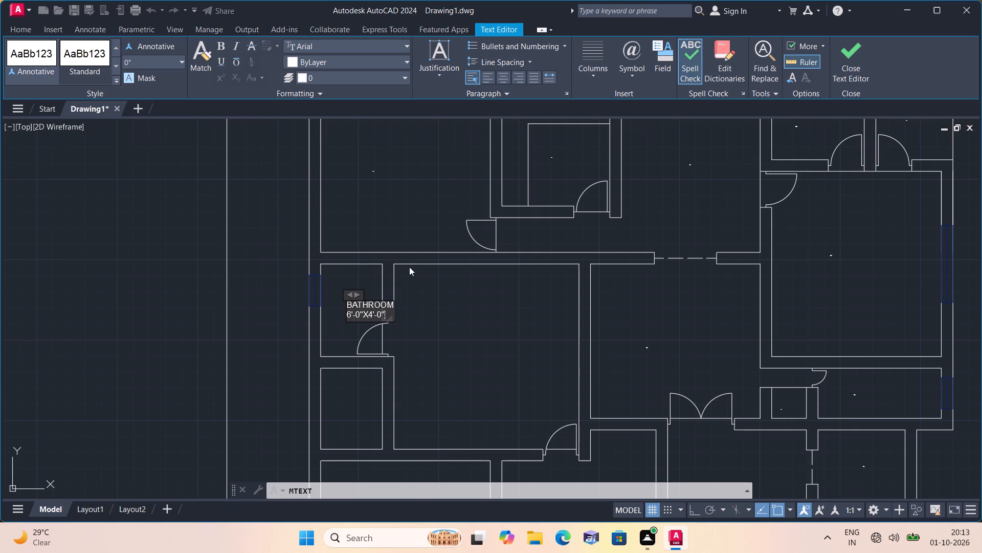
pyautogui.click(455, 325)
# Select all the multiline text room labels in the plan as similar objects and set their text height to 6".
pyautogui.moveTo(455, 325); pyautogui.dragTo(434, 293, button='middle')
pyautogui.scroll(-2, 455, 325)
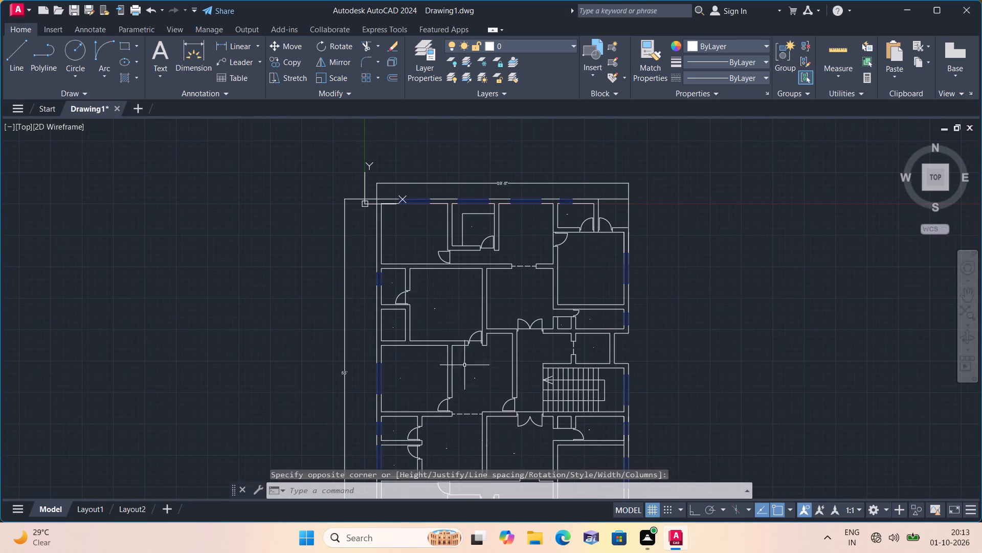
pyautogui.scroll(-1, 455, 439)
pyautogui.moveTo(454, 439); pyautogui.dragTo(415, 372, button='middle')
pyautogui.scroll(2, 419, 387)
pyautogui.click(419, 388)
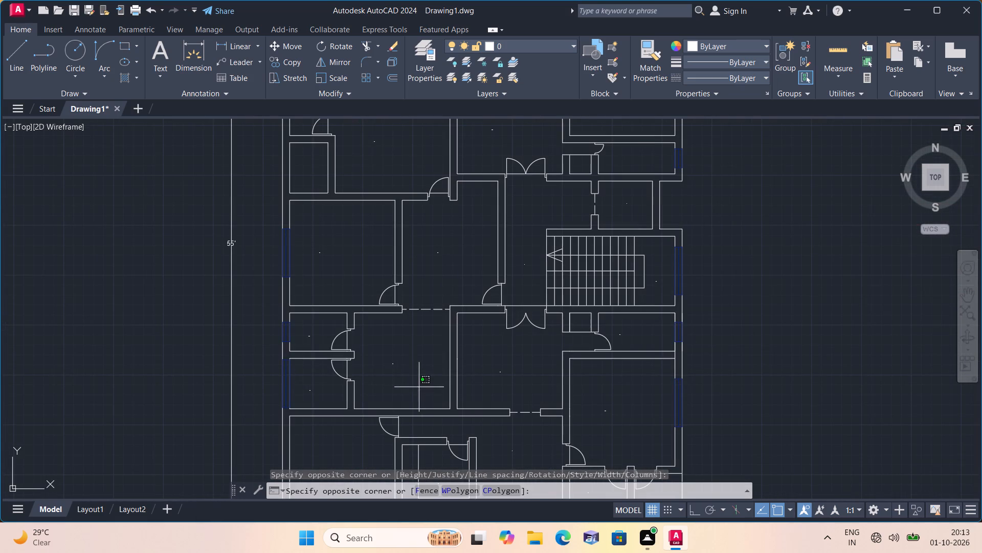
pyautogui.click(385, 353)
pyautogui.rightClick(392, 347)
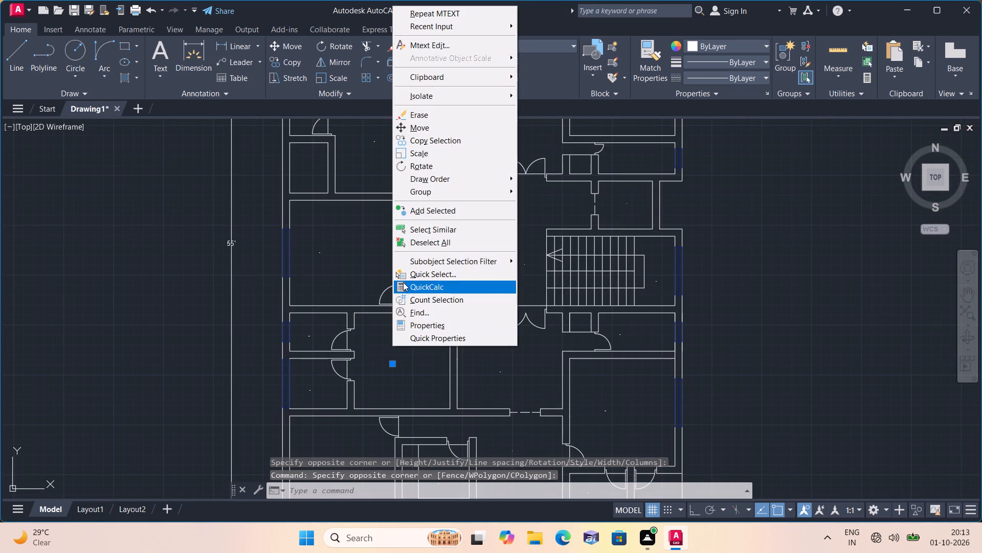
pyautogui.click(424, 228)
pyautogui.rightClick(367, 266)
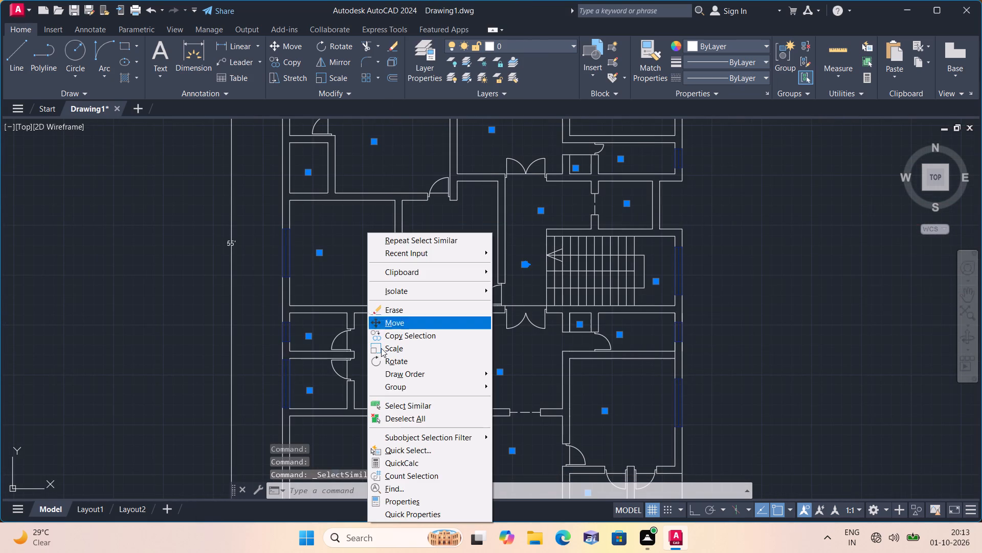
pyautogui.click(403, 498)
pyautogui.scroll(-3, 69, 294)
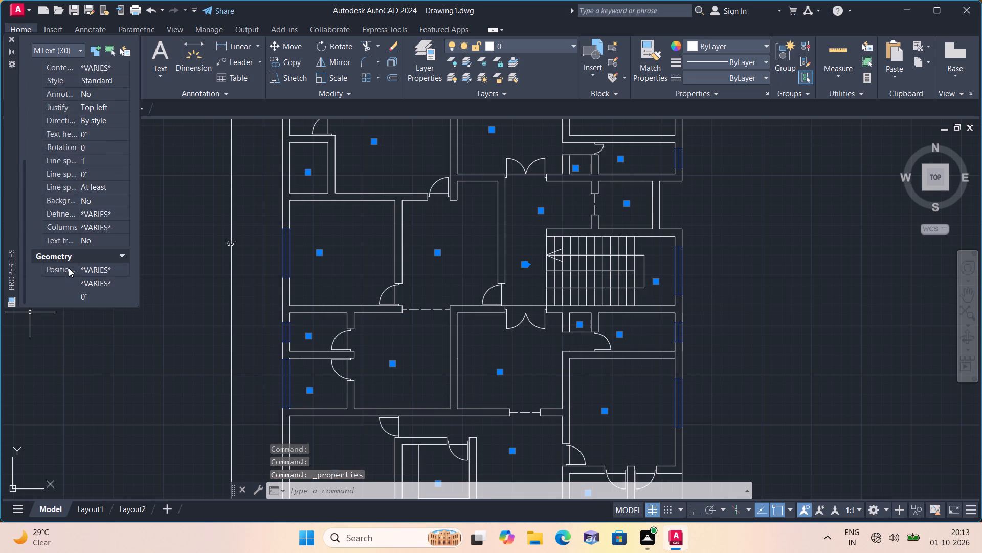
pyautogui.scroll(-4, 69, 268)
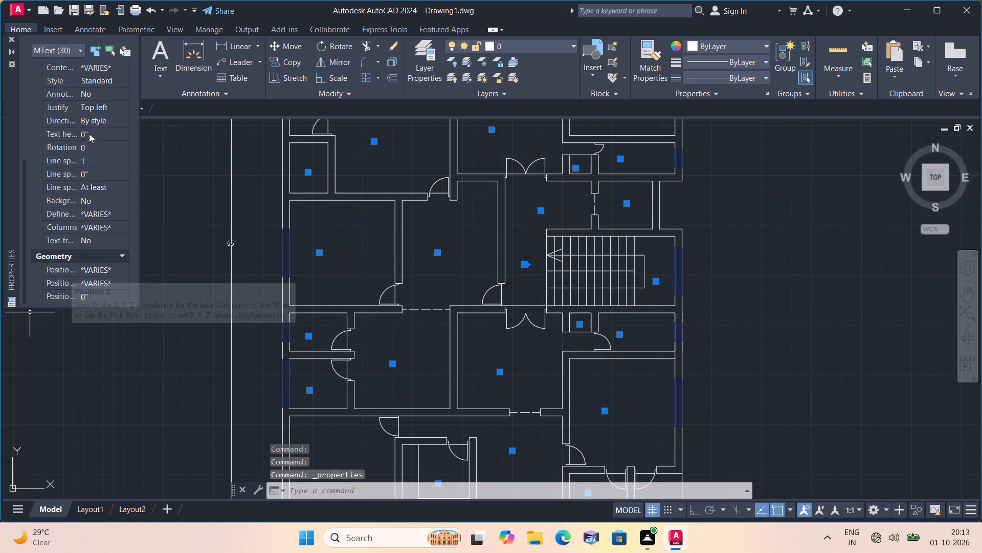
pyautogui.click(98, 127)
pyautogui.press('BackSpace')
pyautogui.write('6"')
pyautogui.click(168, 164)
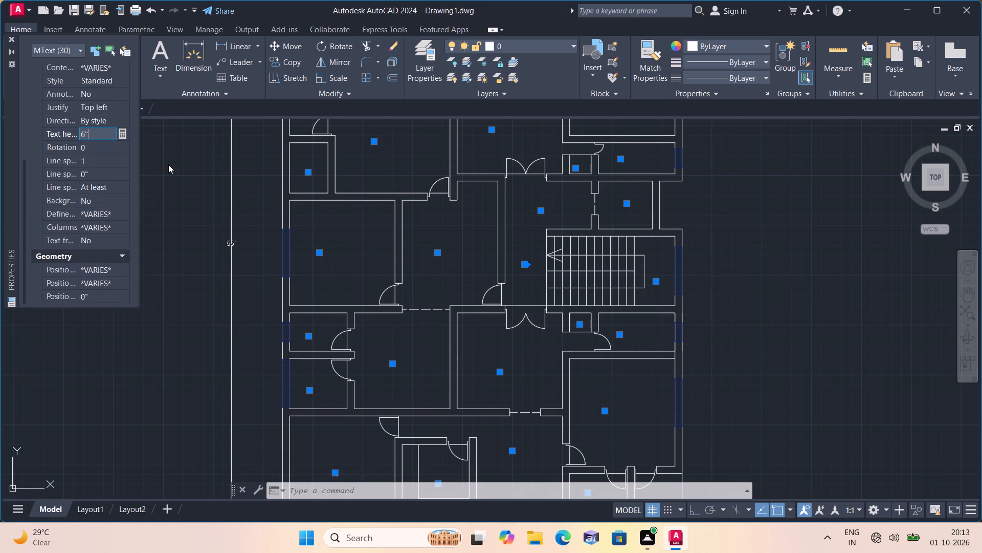
pyautogui.click(11, 41)
pyautogui.press('Escape')
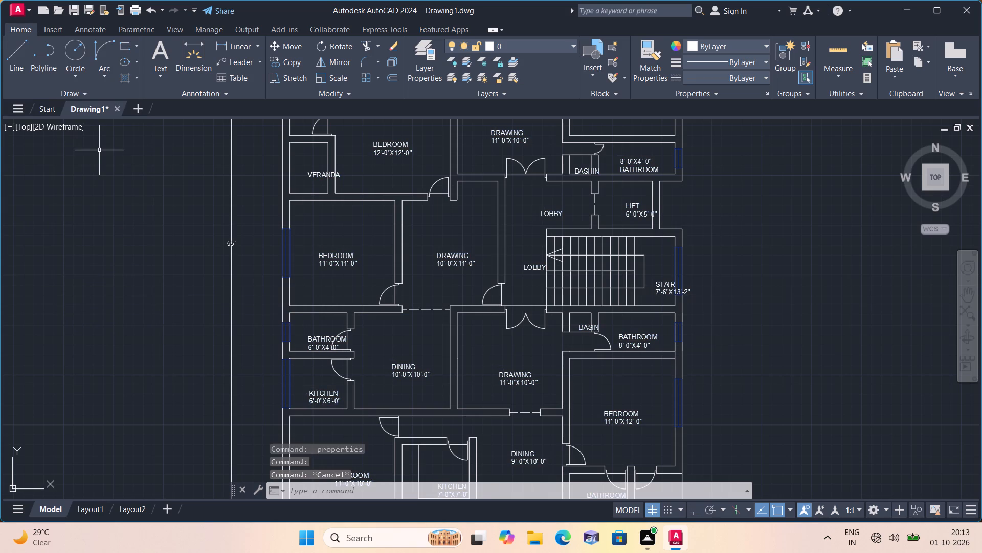
# Examine the room labels across the floor plan, checking their size and placement within the rooms.
pyautogui.moveTo(178, 281); pyautogui.dragTo(153, 370, button='middle')
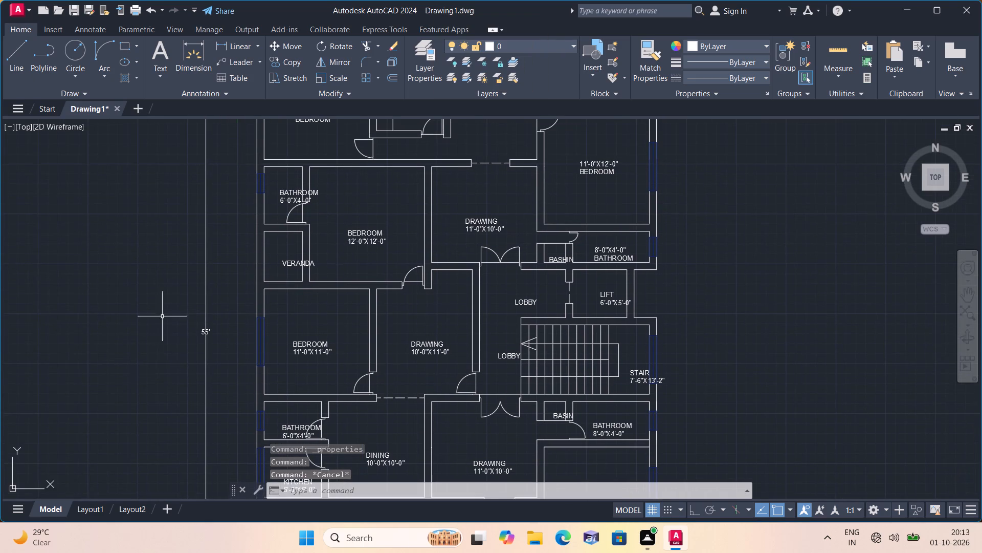
pyautogui.moveTo(159, 311); pyautogui.dragTo(158, 421, button='middle')
pyautogui.scroll(2, 462, 139)
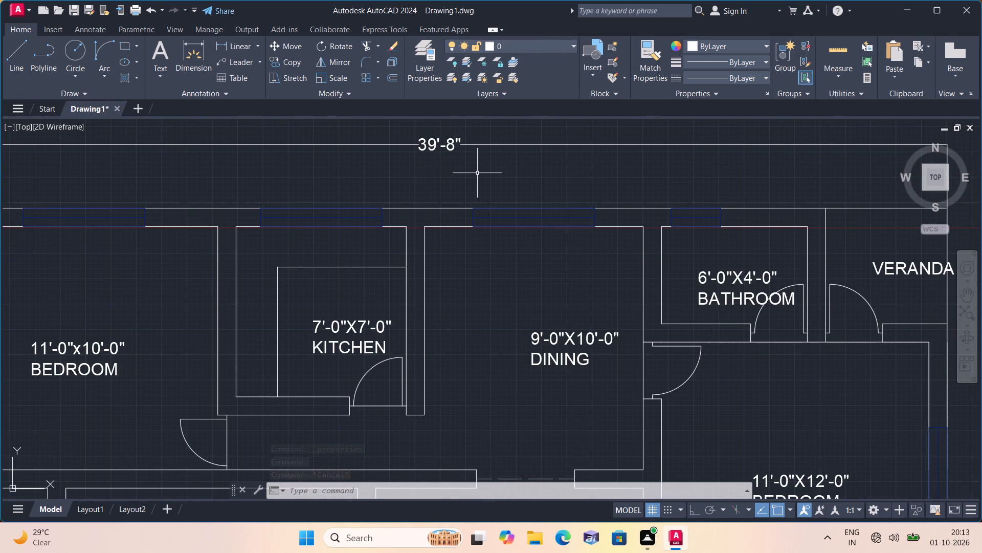
pyautogui.moveTo(110, 327); pyautogui.dragTo(297, 216, button='middle')
pyautogui.scroll(-2, 266, 231)
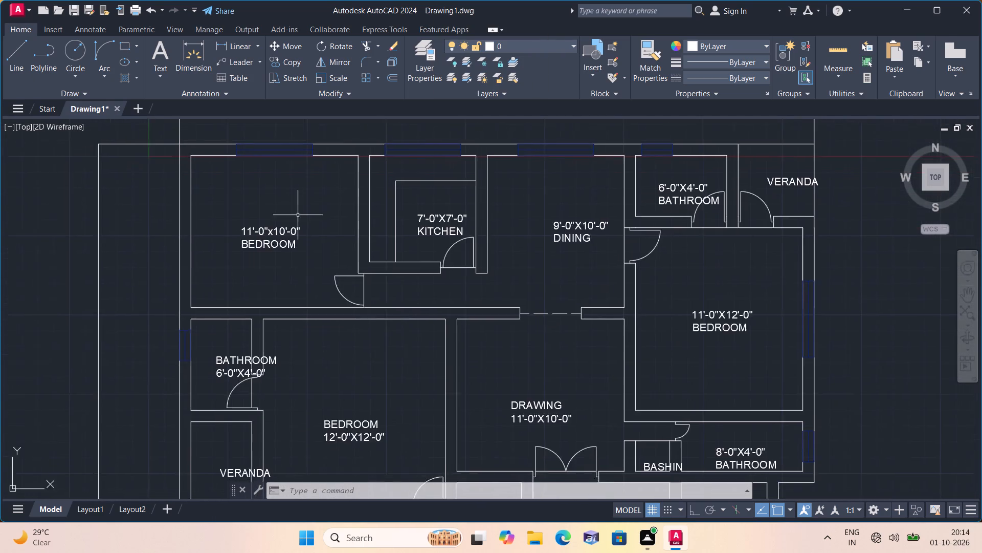
pyautogui.scroll(-2, 299, 215)
pyautogui.moveTo(262, 304); pyautogui.dragTo(235, 232, button='middle')
pyautogui.scroll(4, 228, 276)
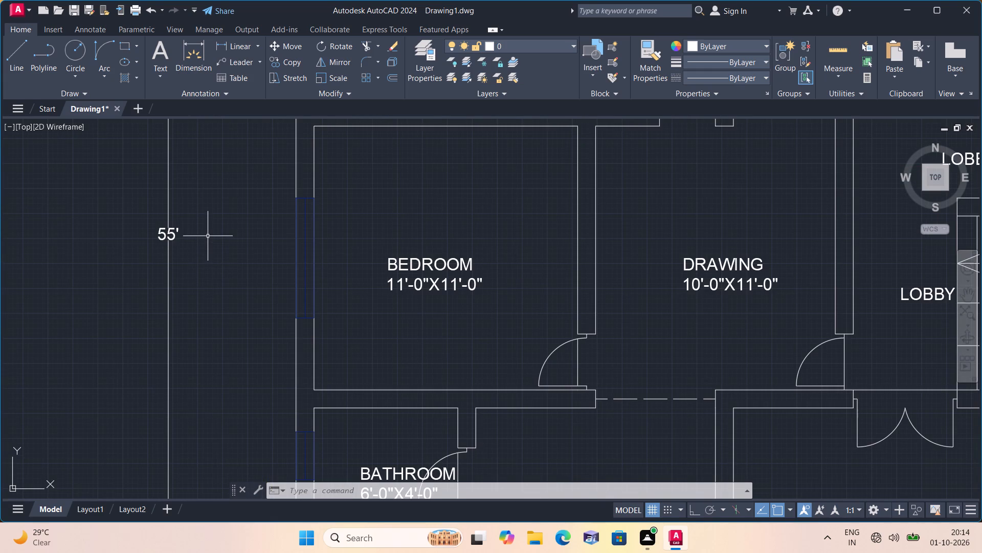
pyautogui.moveTo(203, 239); pyautogui.dragTo(181, 403, button='middle')
pyautogui.scroll(-2, 220, 334)
pyautogui.moveTo(340, 248); pyautogui.dragTo(334, 387, button='middle')
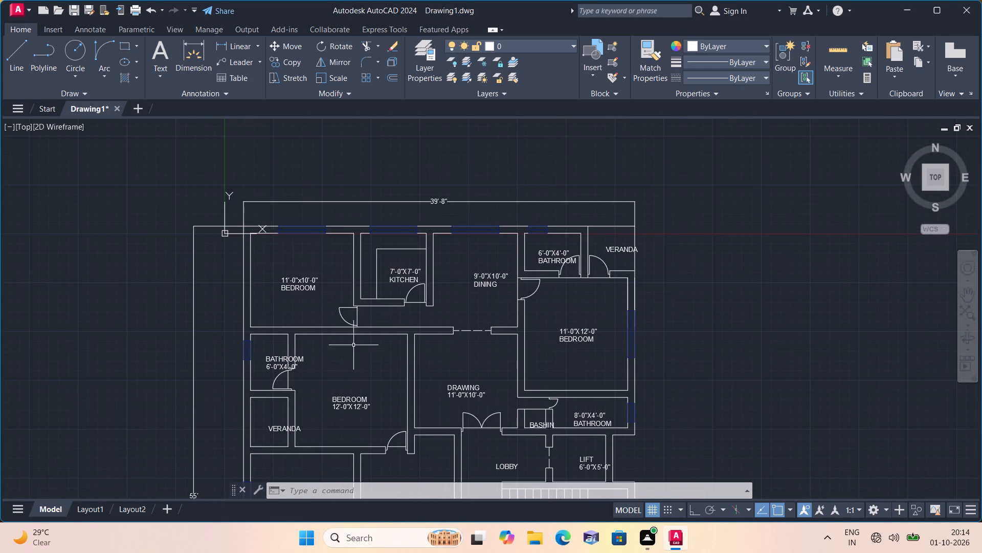
pyautogui.scroll(2, 490, 182)
pyautogui.moveTo(406, 250); pyautogui.dragTo(398, 224, button='middle')
pyautogui.scroll(-1, 397, 210)
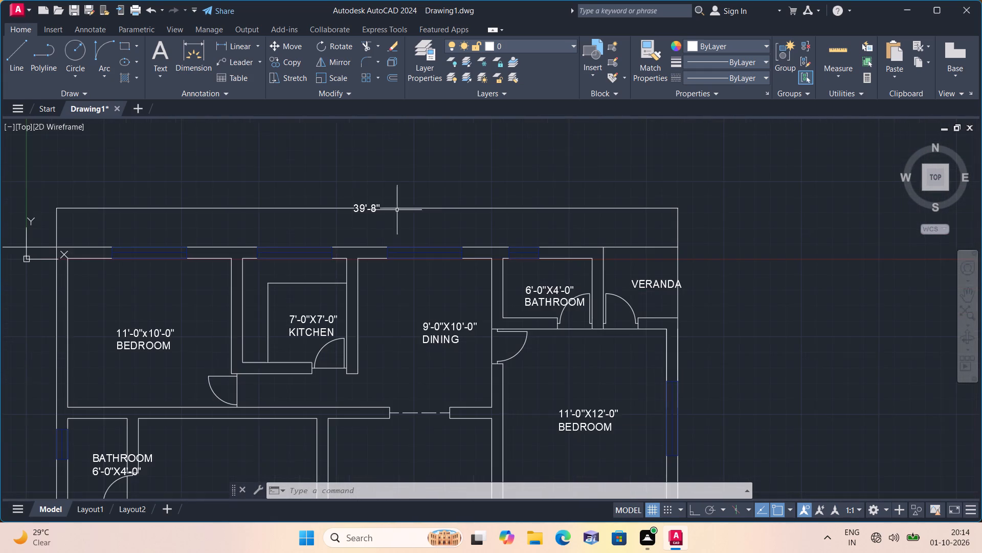
pyautogui.moveTo(302, 298); pyautogui.dragTo(328, 244, button='middle')
pyautogui.scroll(-1, 300, 299)
pyautogui.scroll(2, 209, 283)
pyautogui.scroll(1, 251, 286)
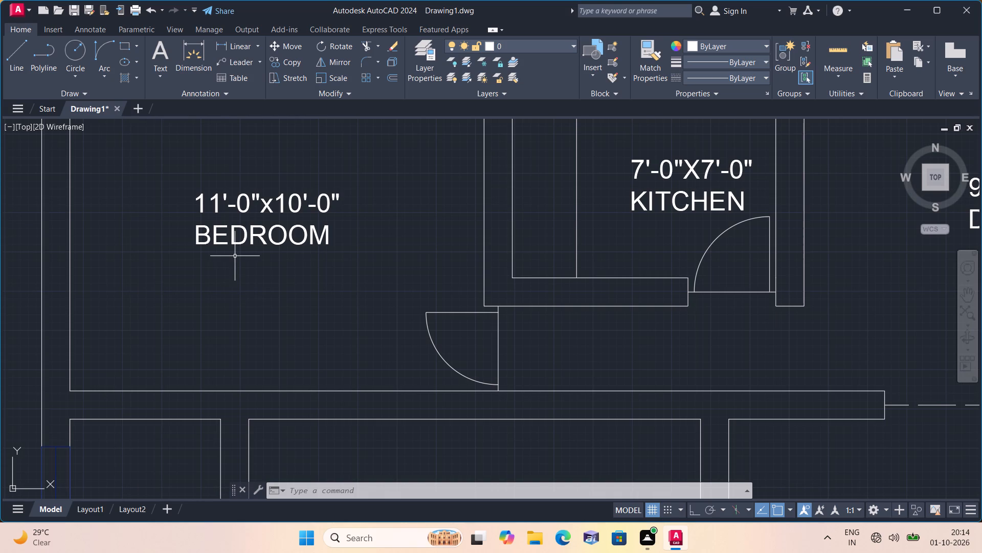
pyautogui.scroll(-1, 239, 256)
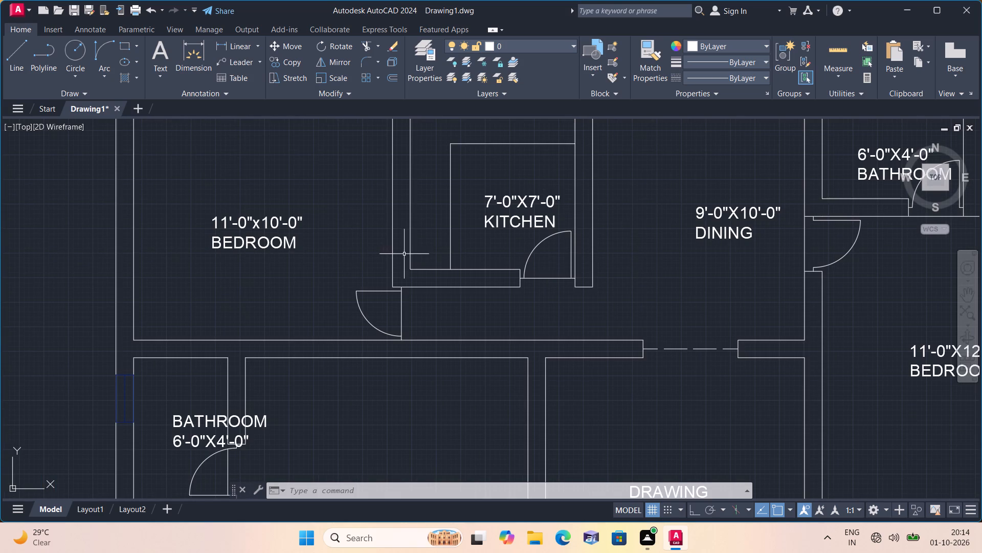
pyautogui.moveTo(472, 240); pyautogui.dragTo(389, 262, button='middle')
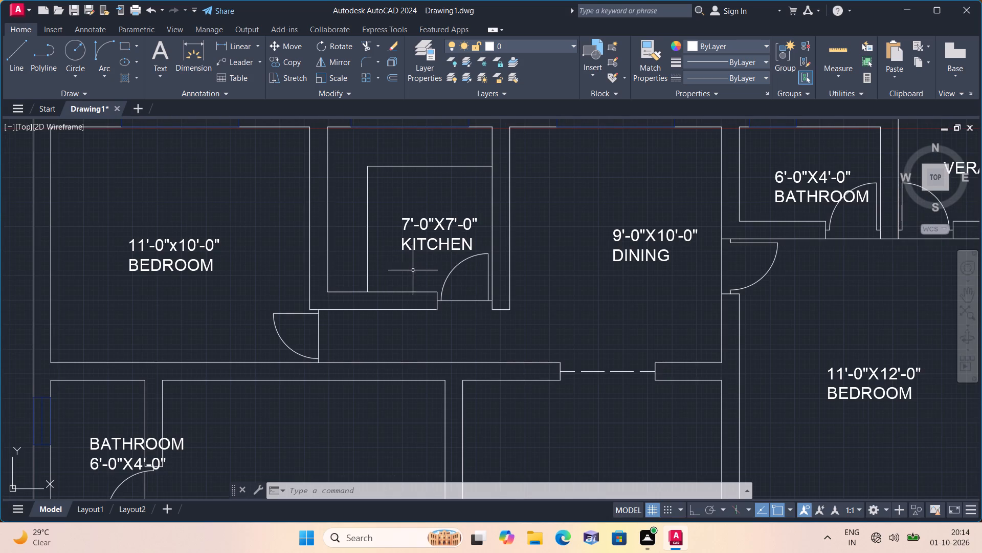
pyautogui.scroll(2, 436, 264)
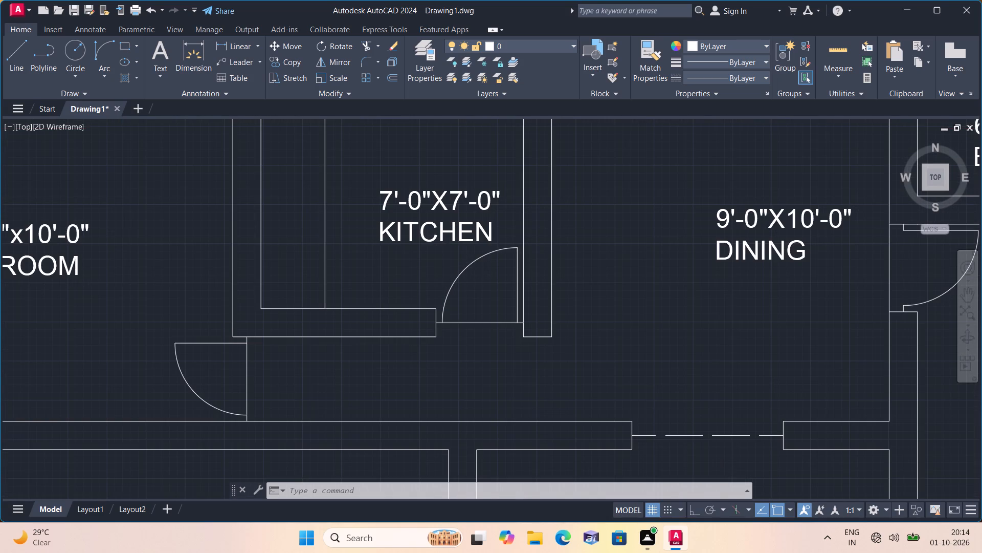
pyautogui.scroll(-2, 436, 264)
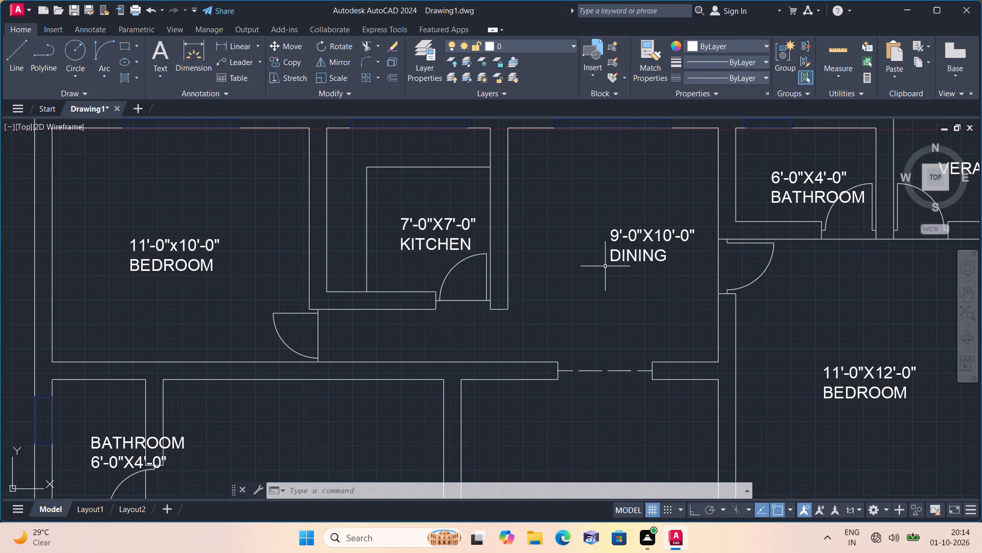
# Move the 9'-0"X10'-0" DINING label in the north part of the plan slightly northwest, toward the middle of its room.
pyautogui.moveTo(604, 267); pyautogui.dragTo(538, 300, button='middle')
pyautogui.click(573, 270)
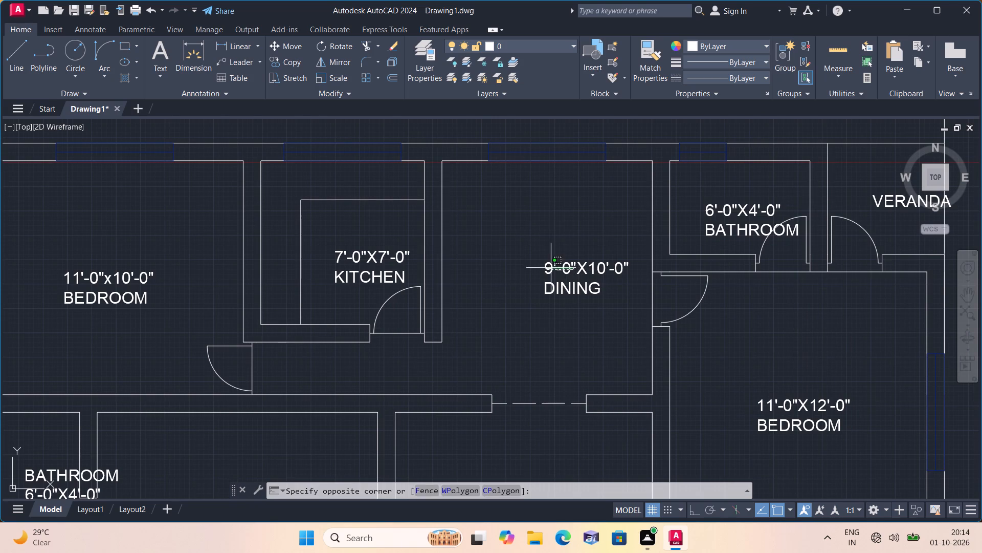
pyautogui.click(548, 268)
pyautogui.click(544, 264)
pyautogui.click(522, 255)
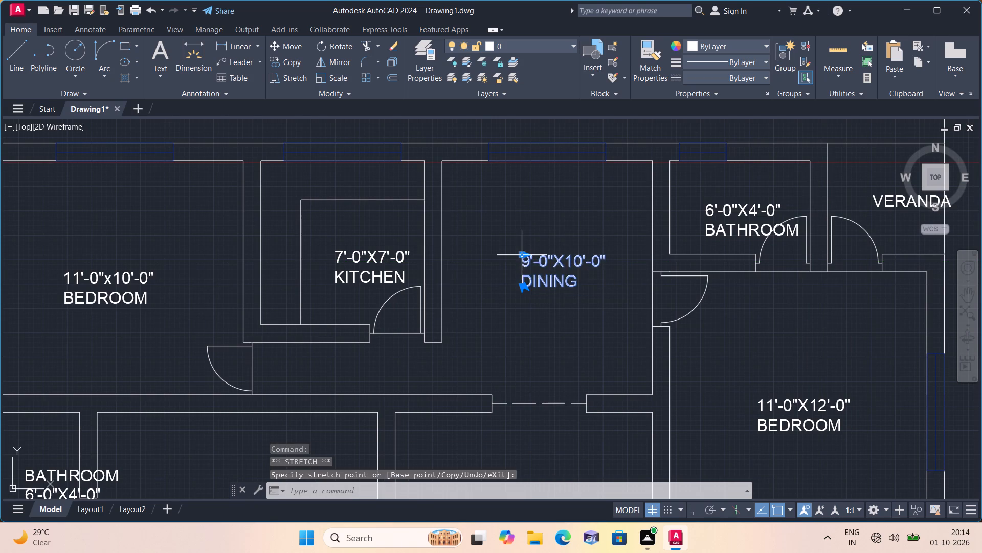
pyautogui.press('Escape')
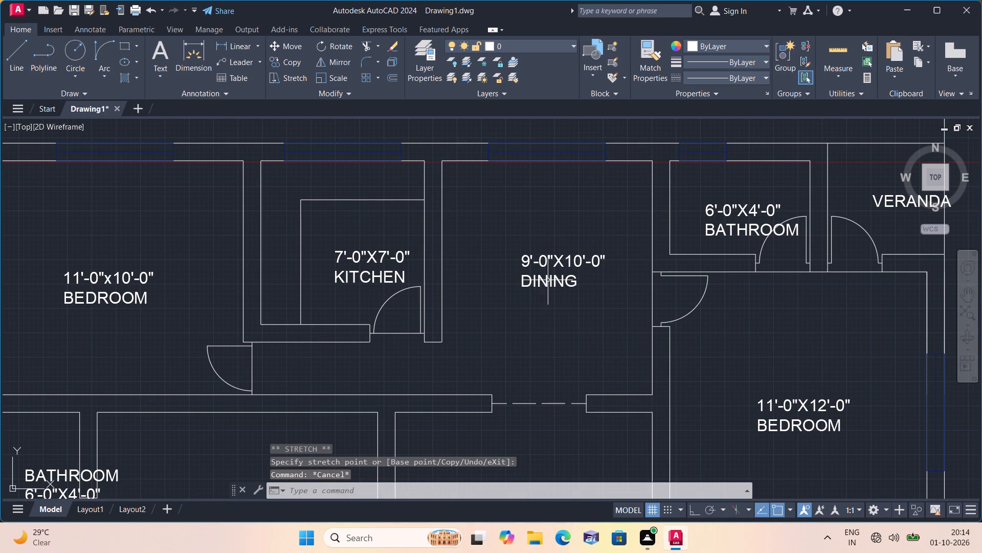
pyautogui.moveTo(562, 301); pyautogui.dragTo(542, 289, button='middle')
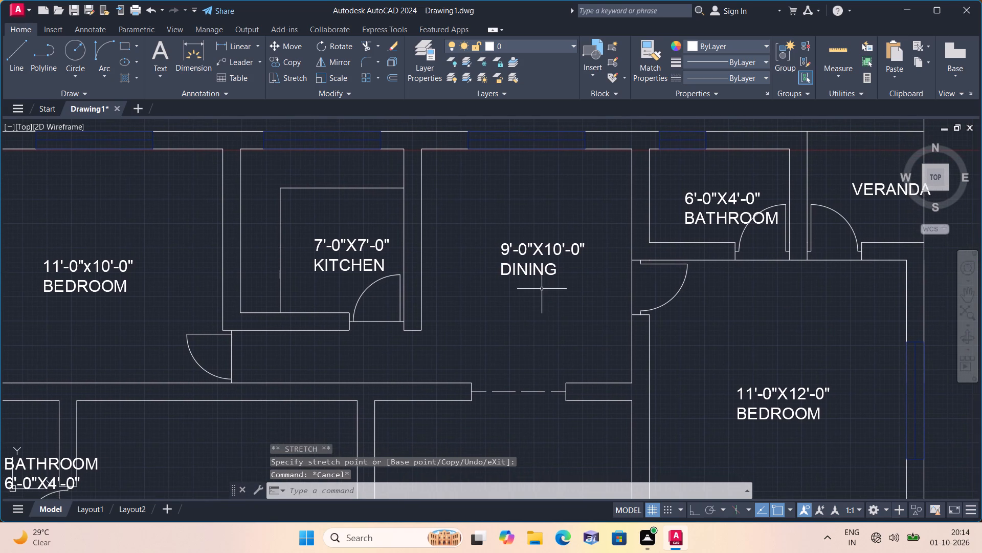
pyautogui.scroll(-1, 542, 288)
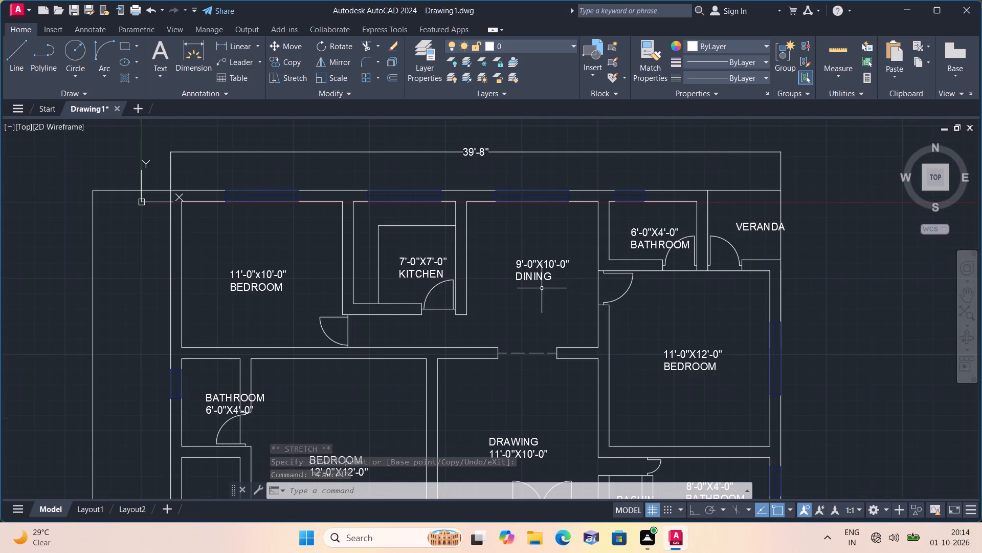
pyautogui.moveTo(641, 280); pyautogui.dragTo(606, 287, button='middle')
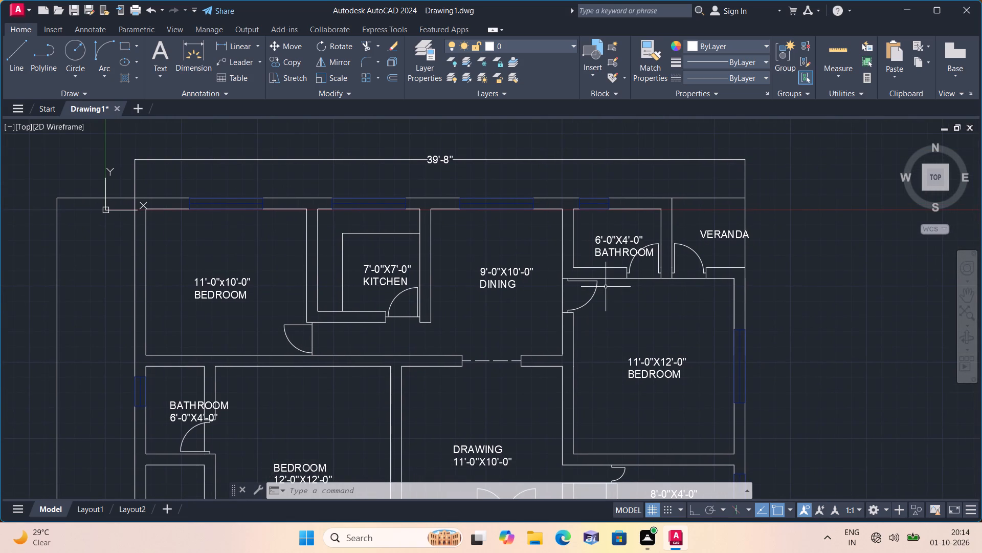
# Move the 6'-0"X4'-0" BATHROOM label in the plan's northeast part slightly northwest, clear of the door swing.
pyautogui.scroll(1, 606, 281)
pyautogui.click(595, 216)
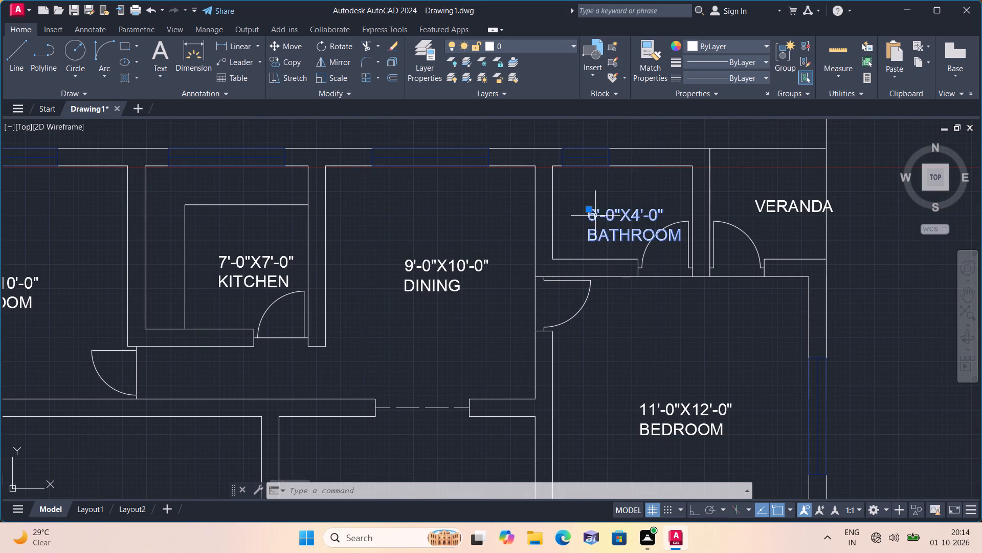
pyautogui.click(591, 210)
pyautogui.click(576, 187)
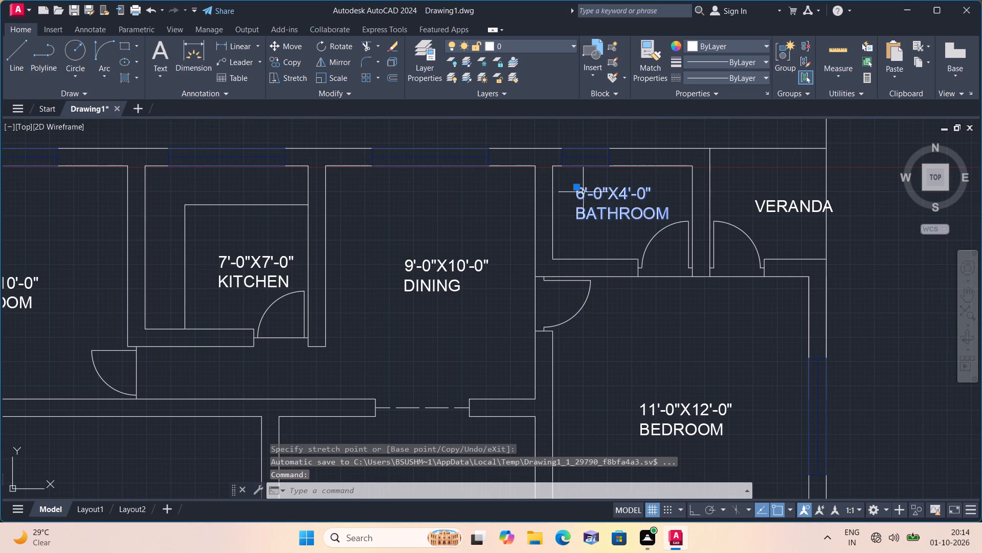
# Move the northeast VERANDA label northwest so it sits between the veranda's walls.
pyautogui.moveTo(752, 225); pyautogui.dragTo(683, 253, button='middle')
pyautogui.click(713, 238)
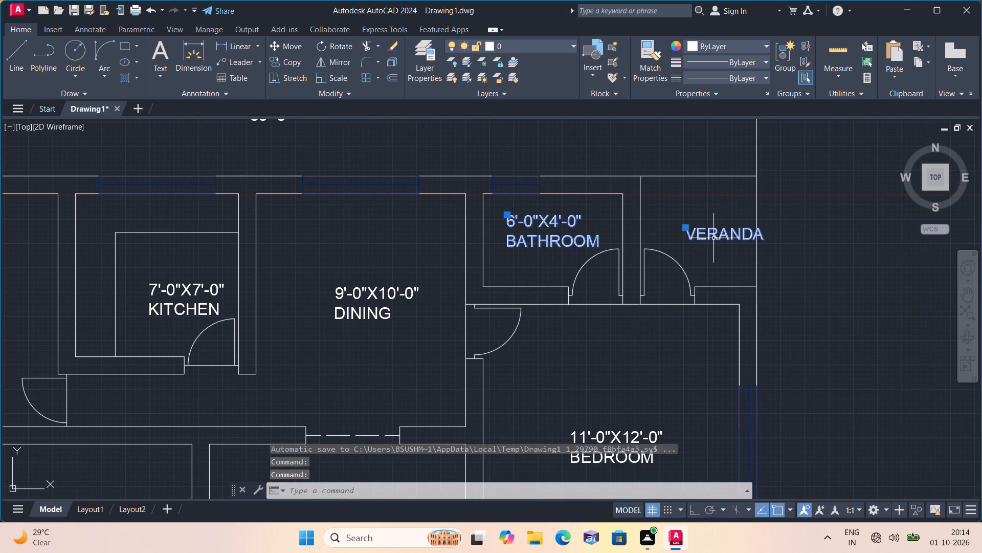
pyautogui.click(684, 227)
pyautogui.click(658, 209)
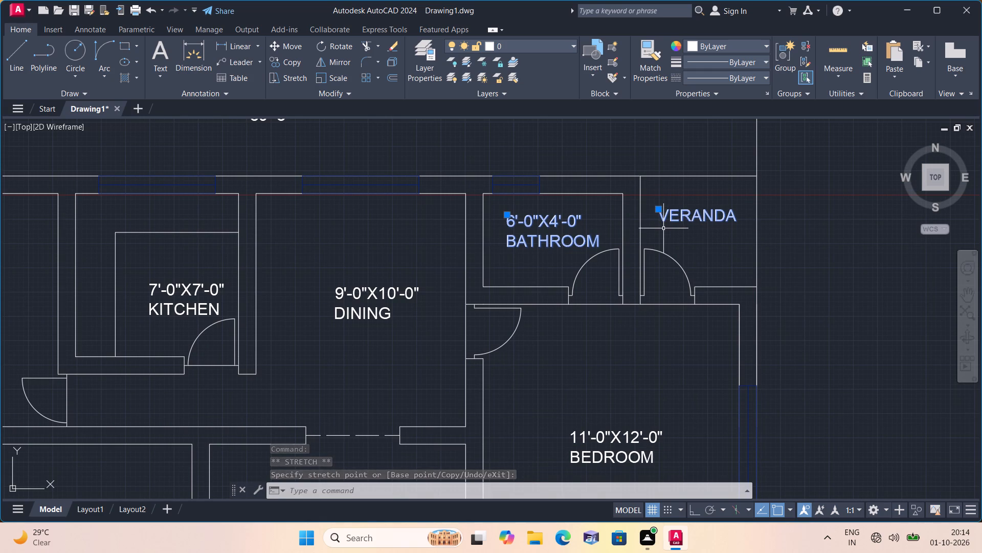
# Move the BASHIN label northwest into the small basin compartment beside the 8'-0"X4'-0" bathroom.
pyautogui.scroll(-1, 663, 228)
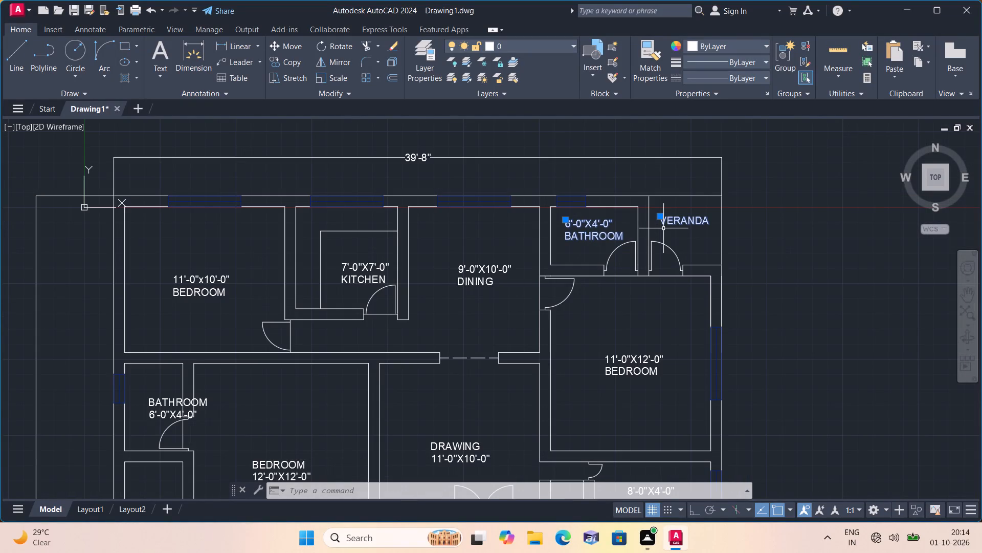
pyautogui.scroll(1, 663, 228)
pyautogui.scroll(-1, 663, 228)
pyautogui.scroll(1, 663, 228)
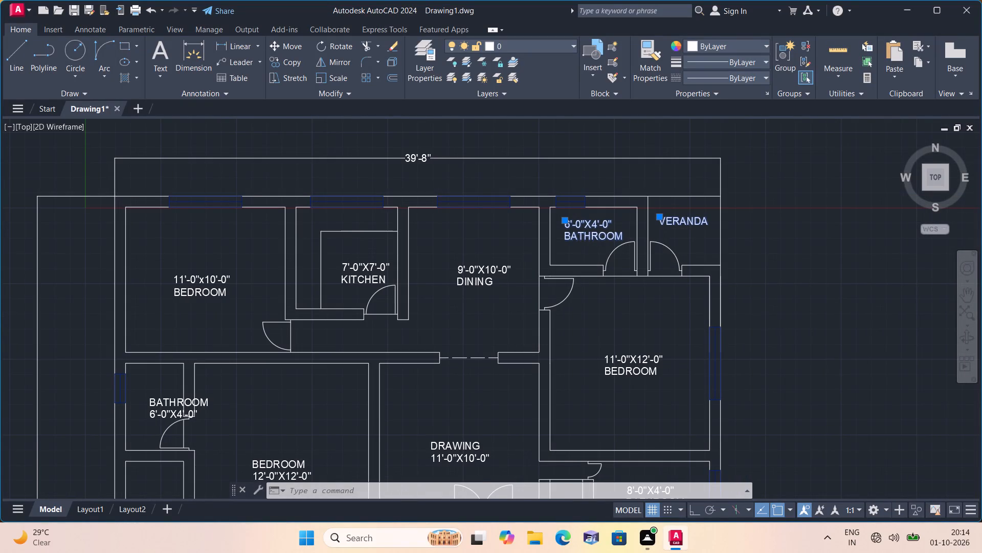
pyautogui.scroll(-1, 663, 228)
pyautogui.moveTo(616, 356); pyautogui.dragTo(612, 252, button='middle')
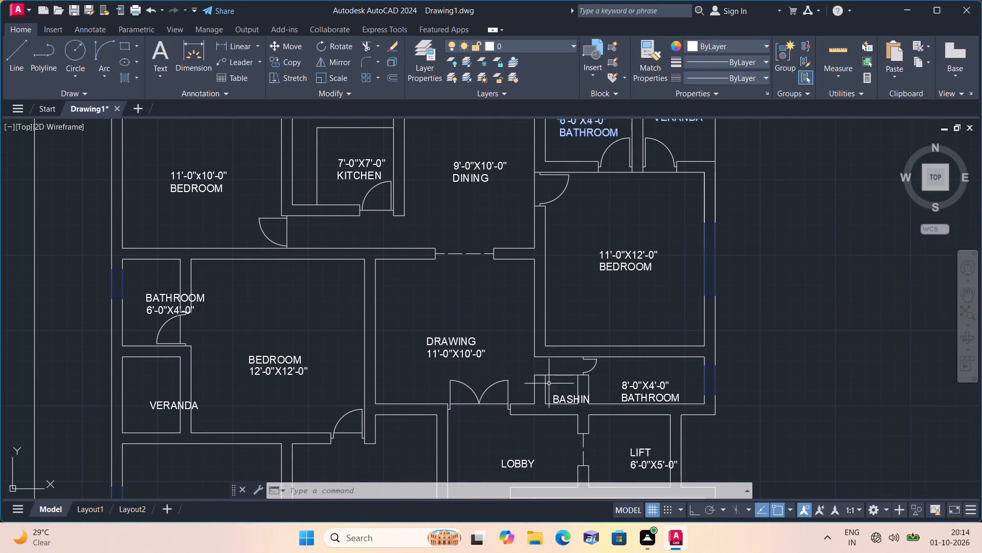
pyautogui.scroll(-1, 528, 392)
pyautogui.moveTo(527, 391); pyautogui.dragTo(575, 310, button='middle')
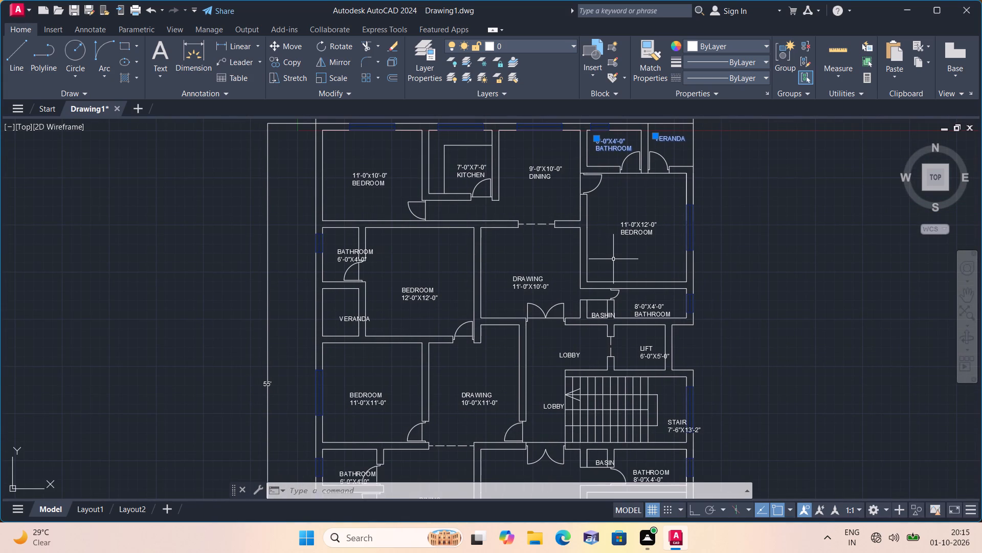
pyautogui.scroll(2, 652, 322)
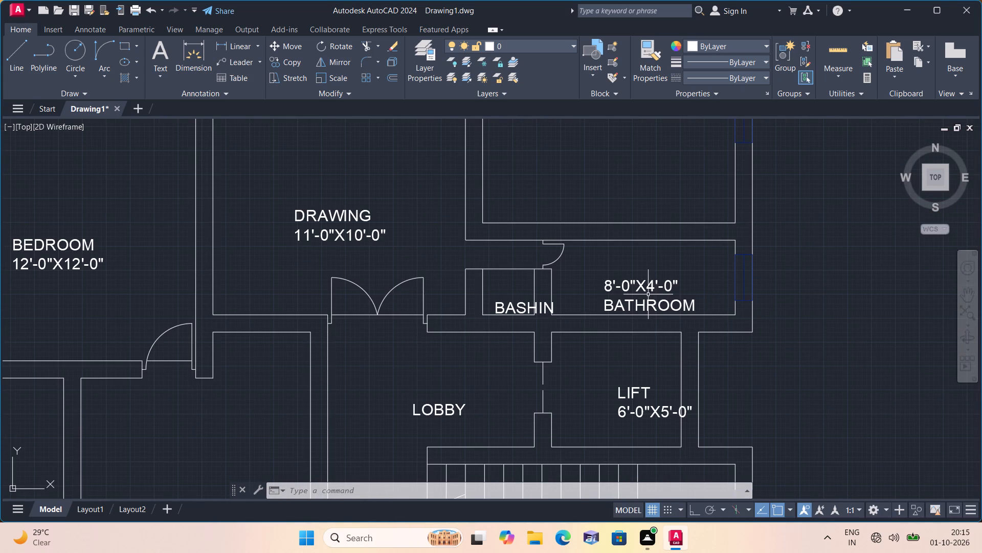
pyautogui.scroll(-1, 599, 304)
pyautogui.scroll(2, 549, 304)
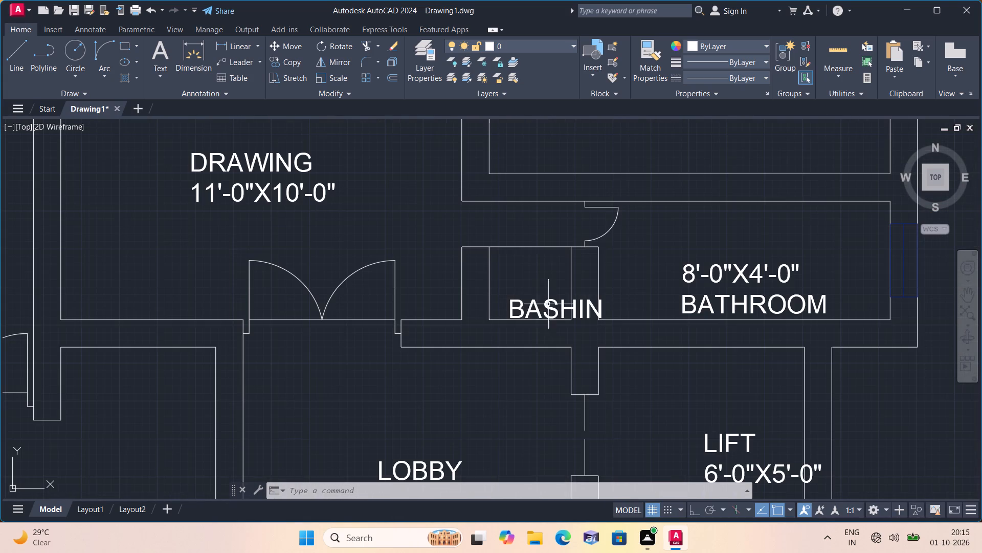
pyautogui.click(535, 305)
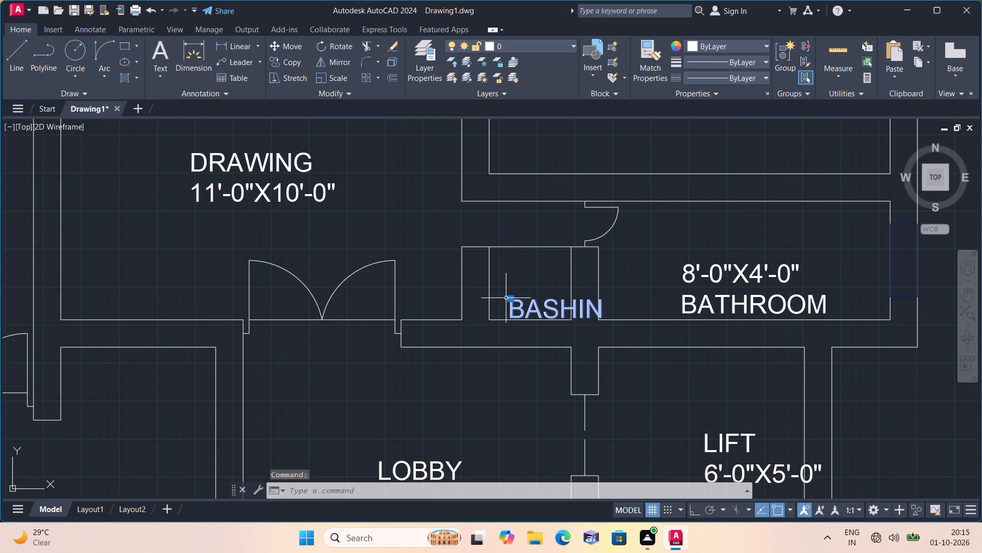
pyautogui.click(510, 297)
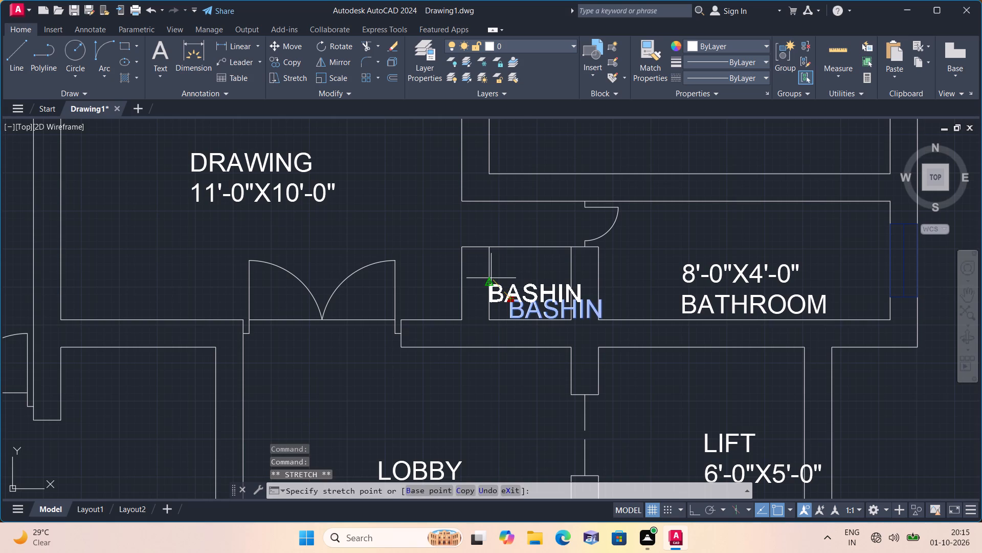
pyautogui.click(491, 278)
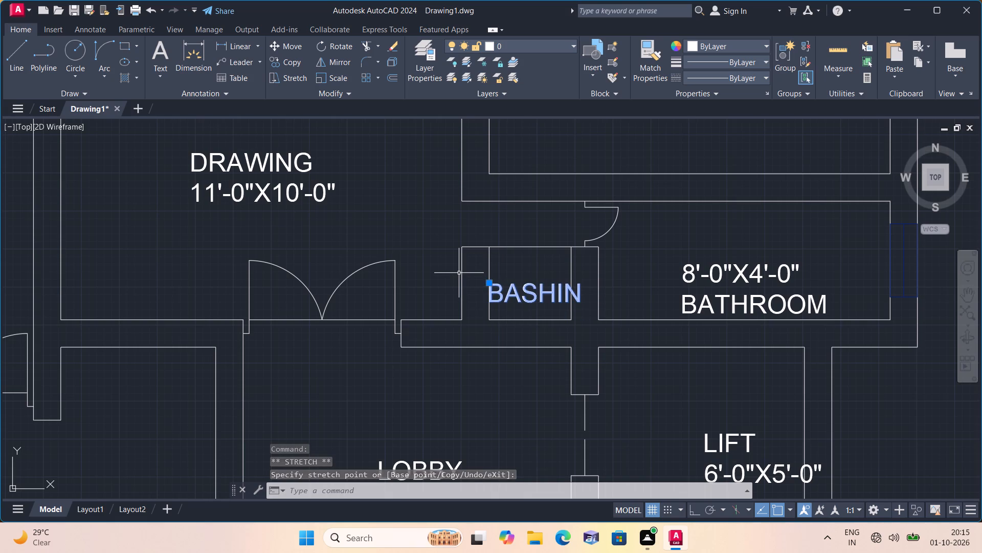
# Move the LIFT 6'-0"X5'-0" label slightly northwest so it fits inside the lift's walls.
pyautogui.scroll(-2, 459, 273)
pyautogui.moveTo(396, 271); pyautogui.dragTo(408, 251, button='middle')
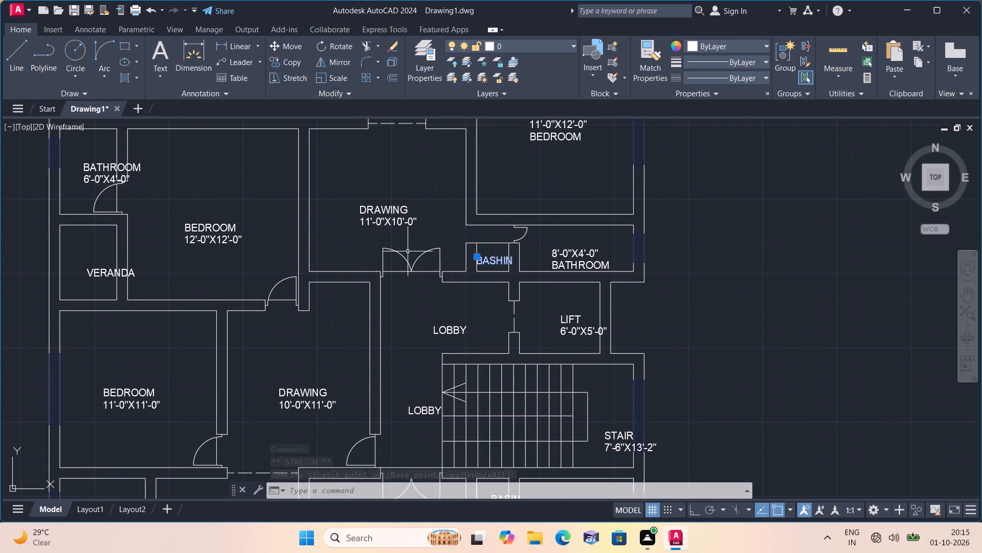
pyautogui.moveTo(191, 286); pyautogui.dragTo(217, 278, button='middle')
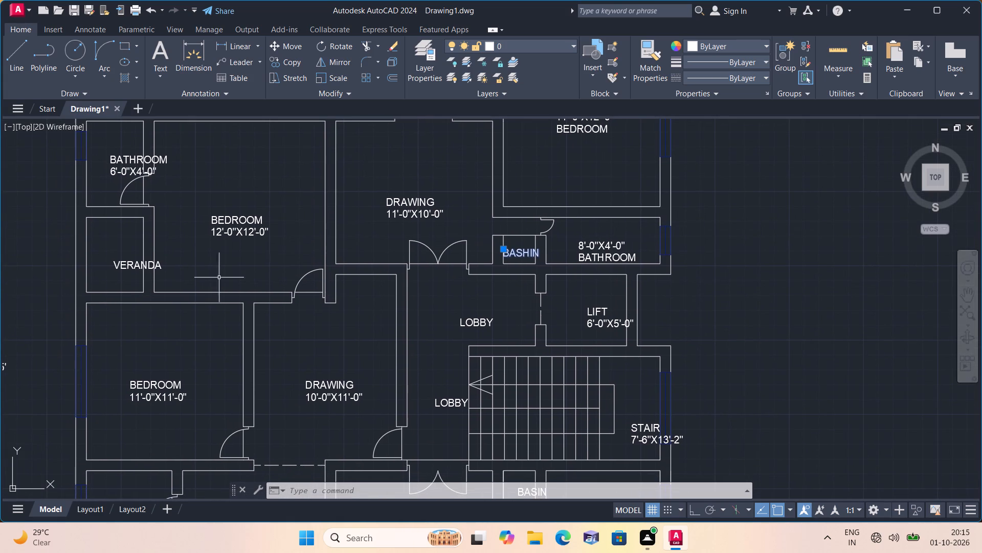
pyautogui.moveTo(214, 356); pyautogui.dragTo(196, 260, button='middle')
pyautogui.moveTo(319, 318); pyautogui.dragTo(294, 286, button='middle')
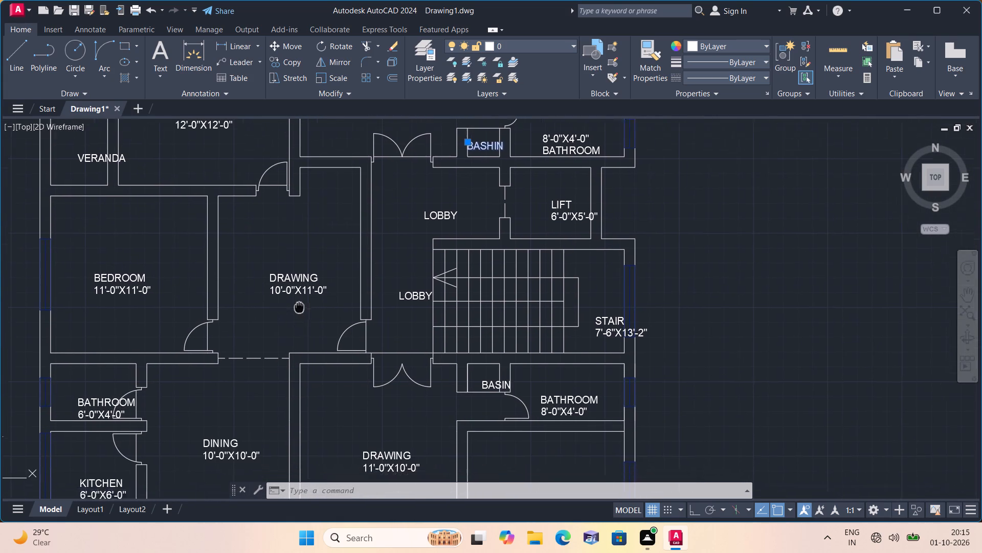
pyautogui.moveTo(294, 286); pyautogui.dragTo(285, 263, button='middle')
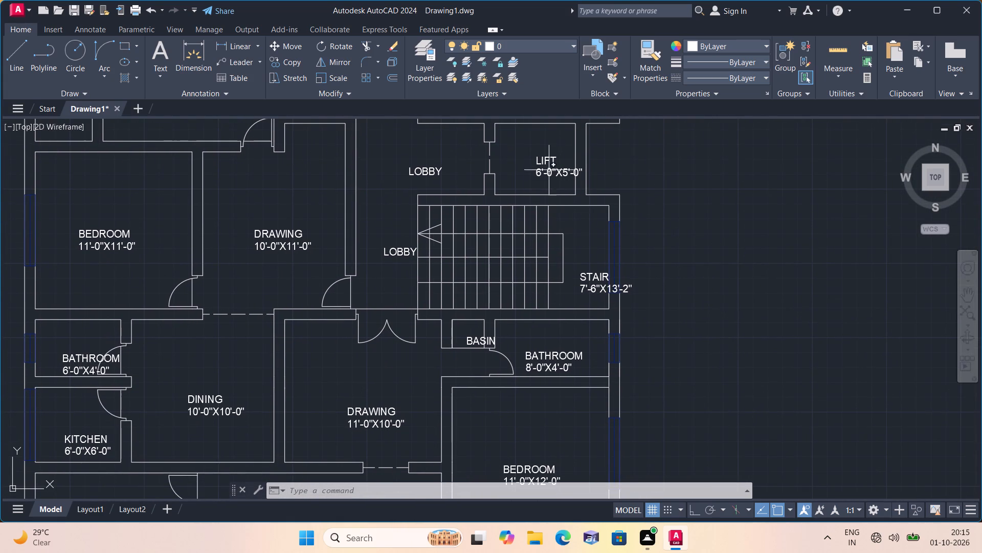
pyautogui.click(549, 168)
pyautogui.click(538, 159)
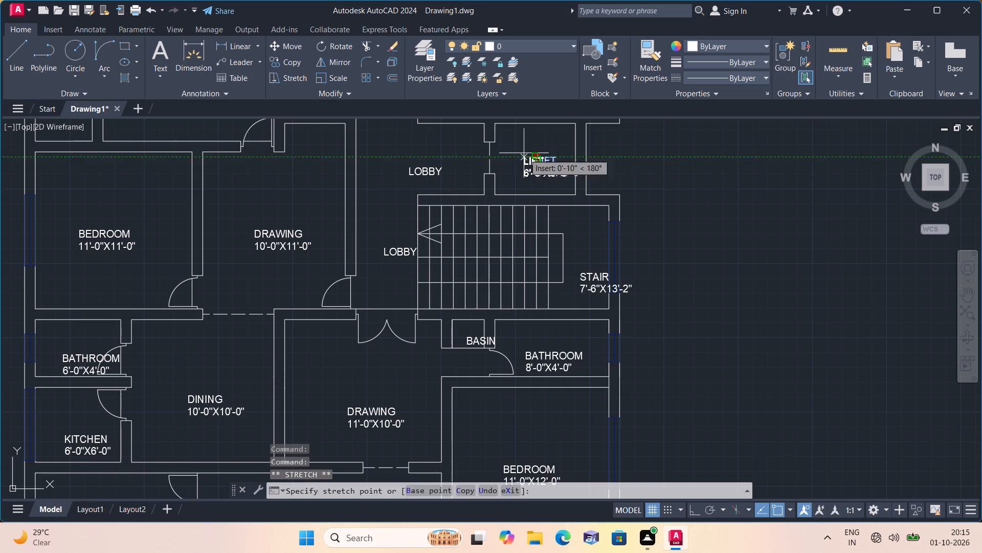
pyautogui.click(521, 150)
# Move the BATHROOM 6'-0"X4'-0" label north of the 6'-0"X6'-0" kitchen northwest, clear of the door swing.
pyautogui.scroll(-1, 550, 214)
pyautogui.scroll(1, 574, 274)
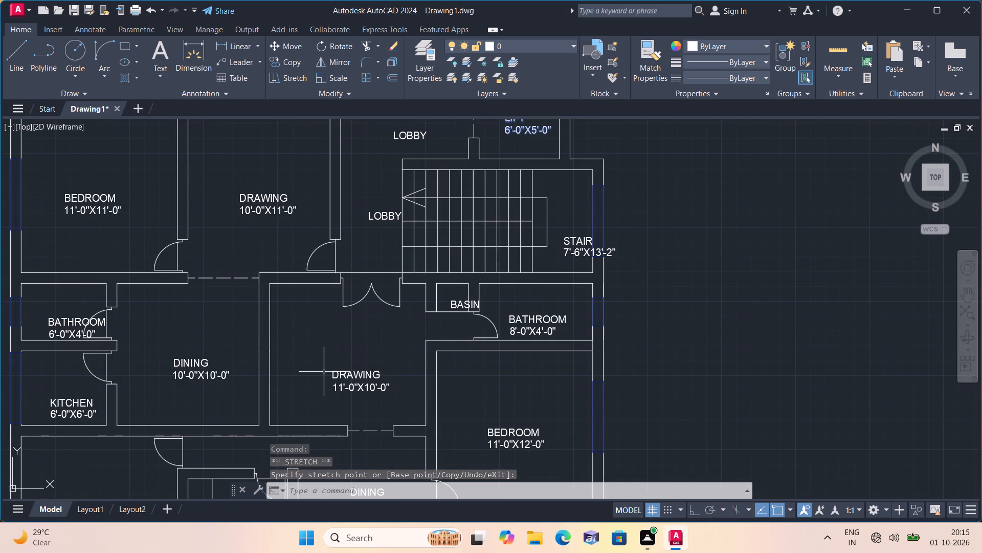
pyautogui.moveTo(321, 369); pyautogui.dragTo(395, 334, button='middle')
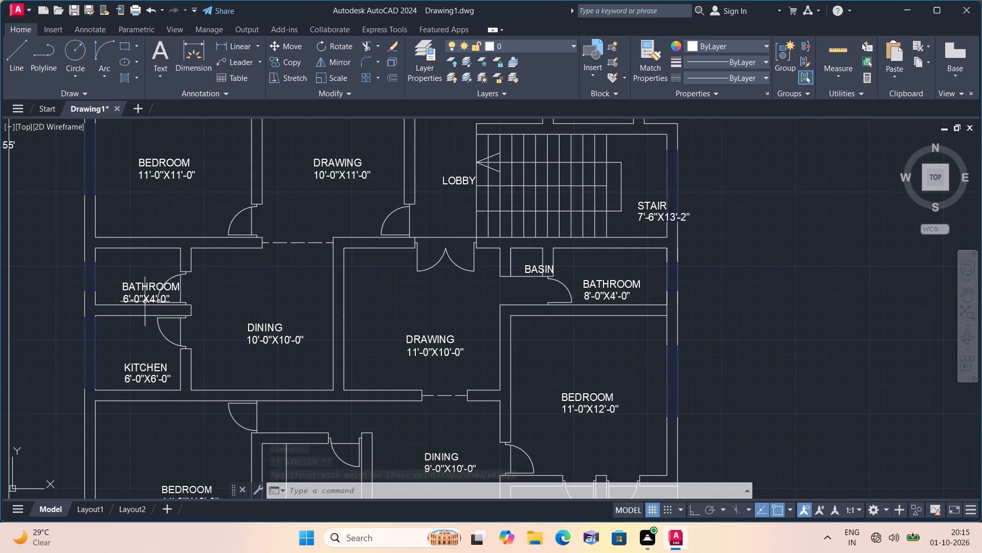
pyautogui.click(135, 285)
pyautogui.click(125, 283)
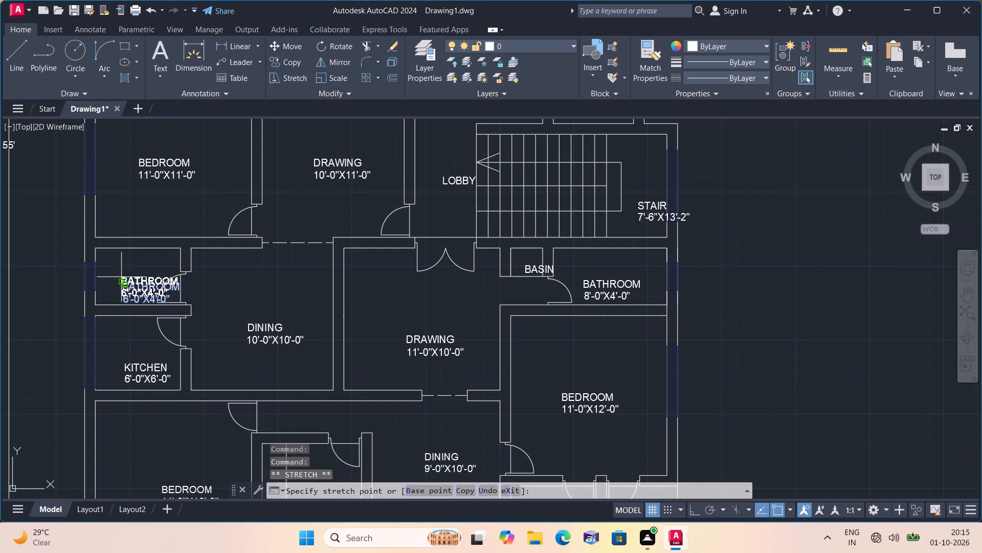
pyautogui.click(103, 267)
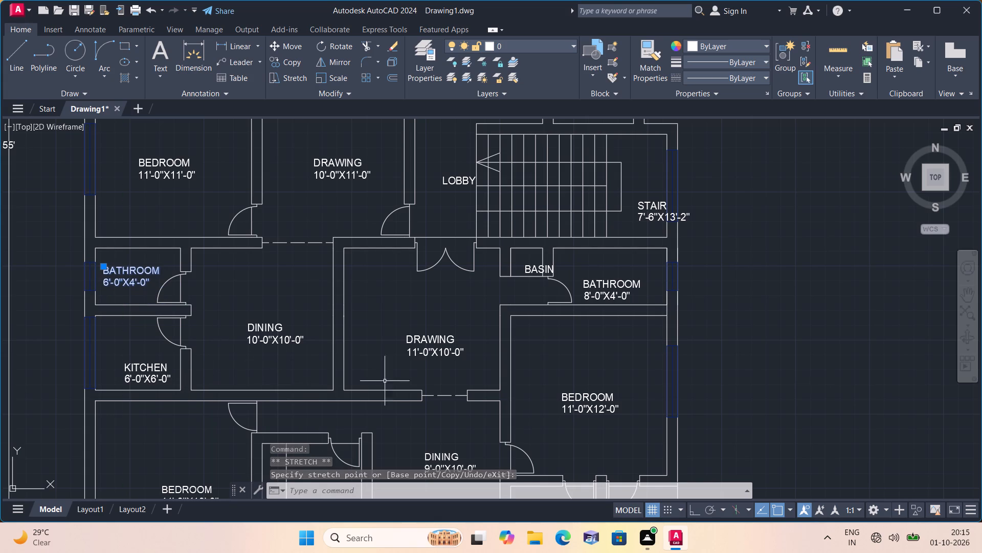
# Move the KITCHEN 7'-0"X7'-0" label in the south part of the plan northwest, toward the middle of its room.
pyautogui.moveTo(411, 374); pyautogui.dragTo(393, 346, button='middle')
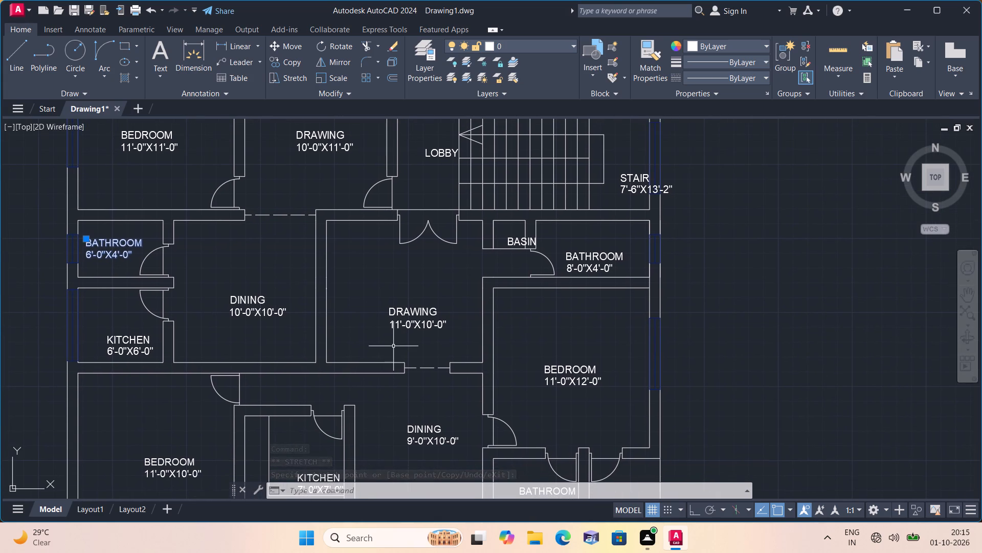
pyautogui.moveTo(403, 418); pyautogui.dragTo(386, 345, button='middle')
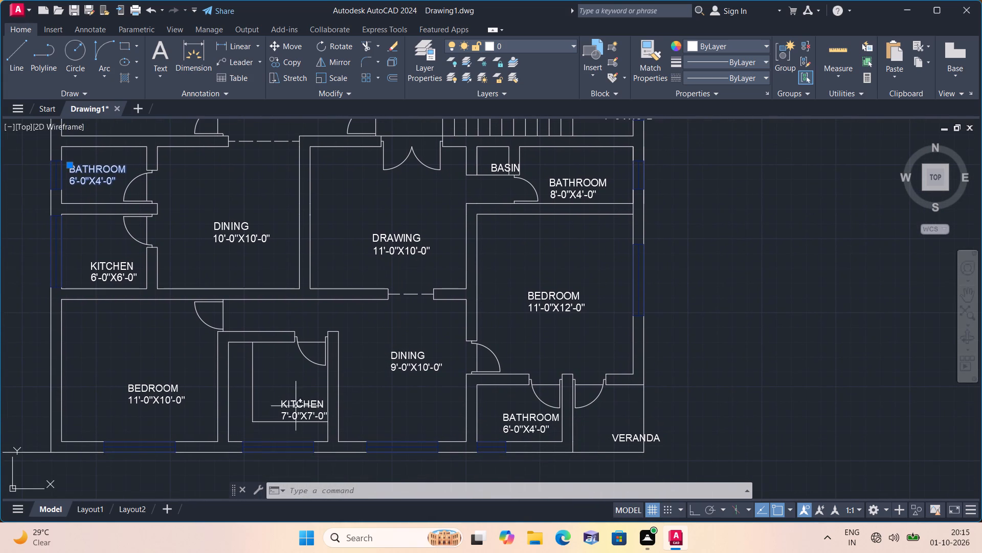
pyautogui.click(283, 408)
pyautogui.click(280, 402)
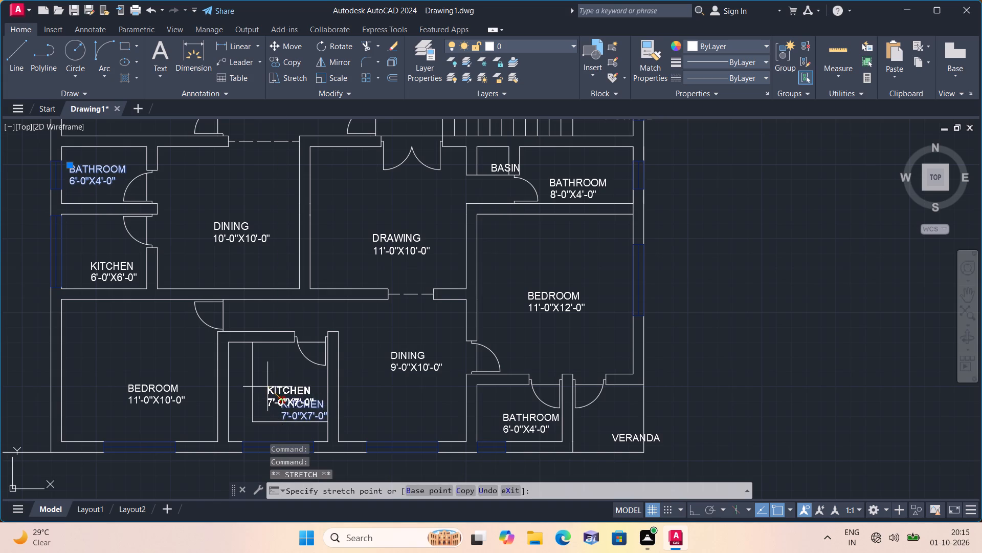
pyautogui.click(267, 386)
# Move the southeast VERANDA label northwest to fit between the veranda's walls, and clear the selection.
pyautogui.scroll(-1, 267, 386)
pyautogui.moveTo(476, 369); pyautogui.dragTo(473, 368, button='middle')
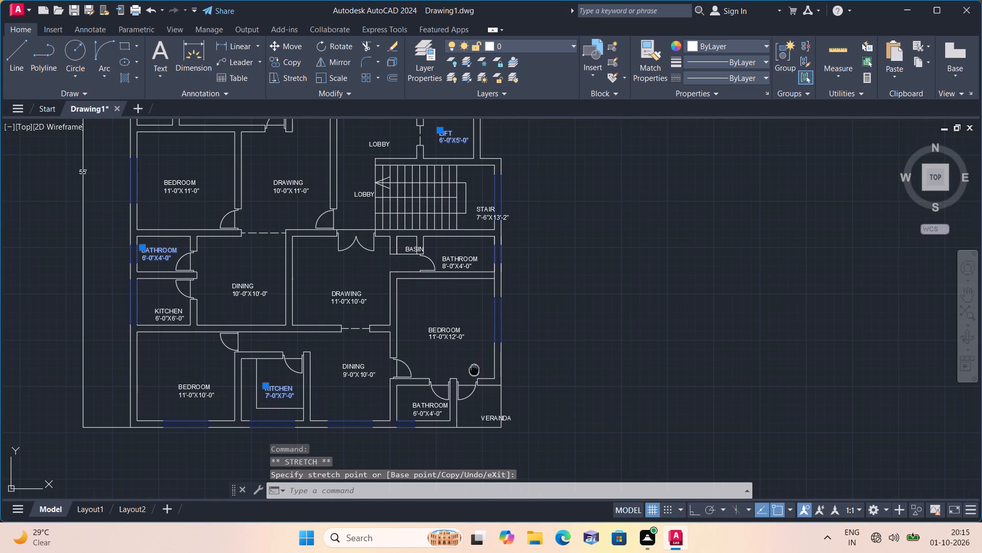
pyautogui.moveTo(473, 368); pyautogui.dragTo(438, 364, button='middle')
pyautogui.scroll(2, 454, 414)
pyautogui.click(454, 414)
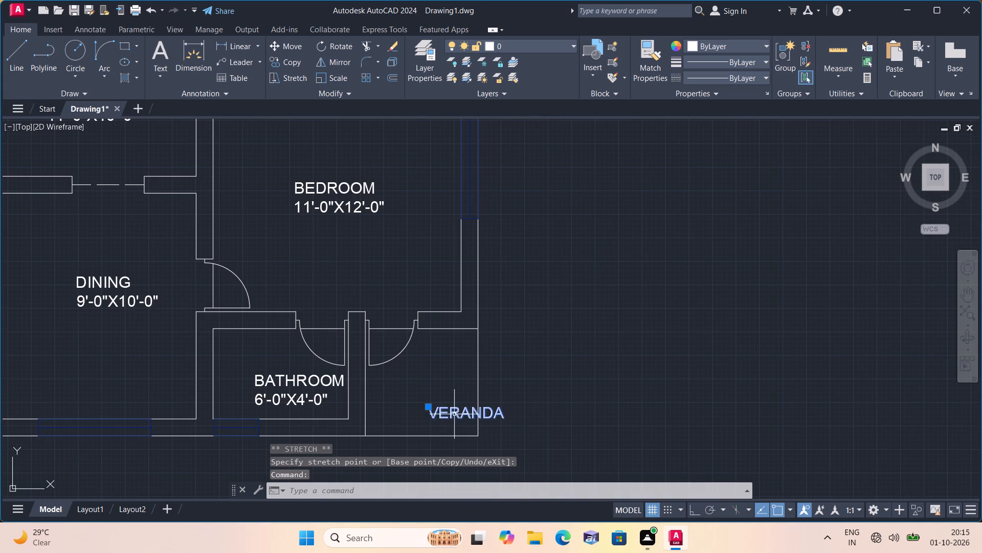
pyautogui.click(429, 409)
pyautogui.click(393, 378)
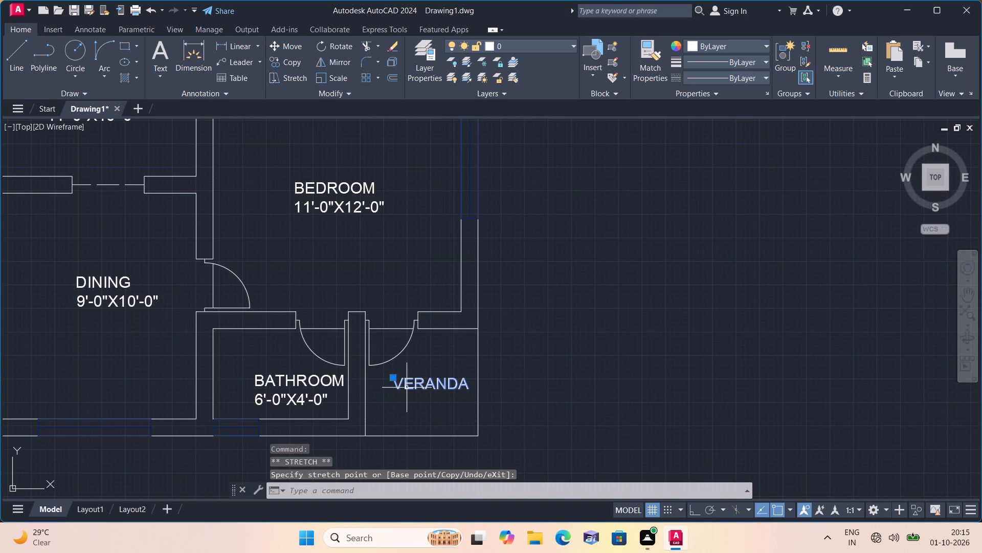
pyautogui.scroll(-2, 407, 388)
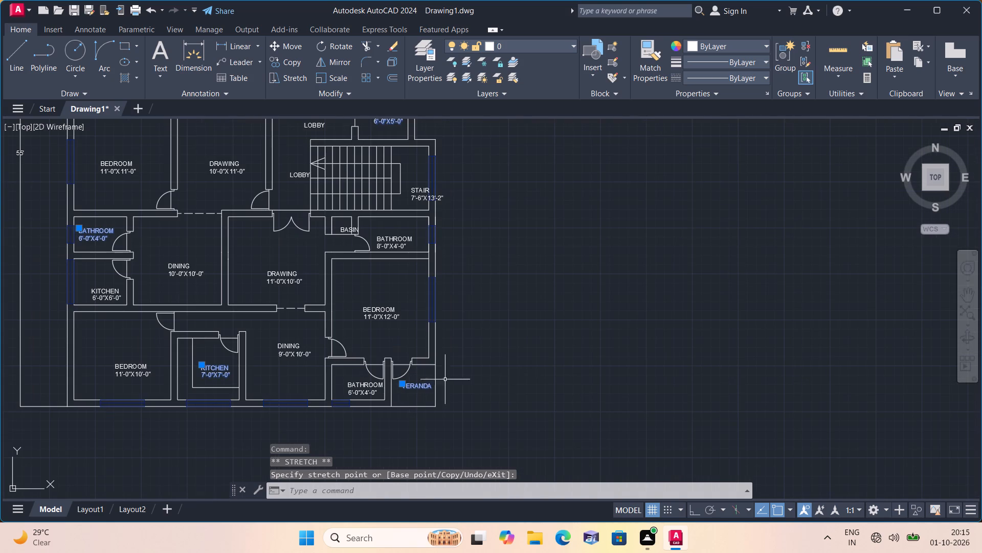
pyautogui.press('Escape')
# Rotate the STAIR 7'-6"X13'-2" label 90 degrees so it reads vertically beside the stair.
pyautogui.moveTo(496, 360); pyautogui.dragTo(526, 415, button='middle')
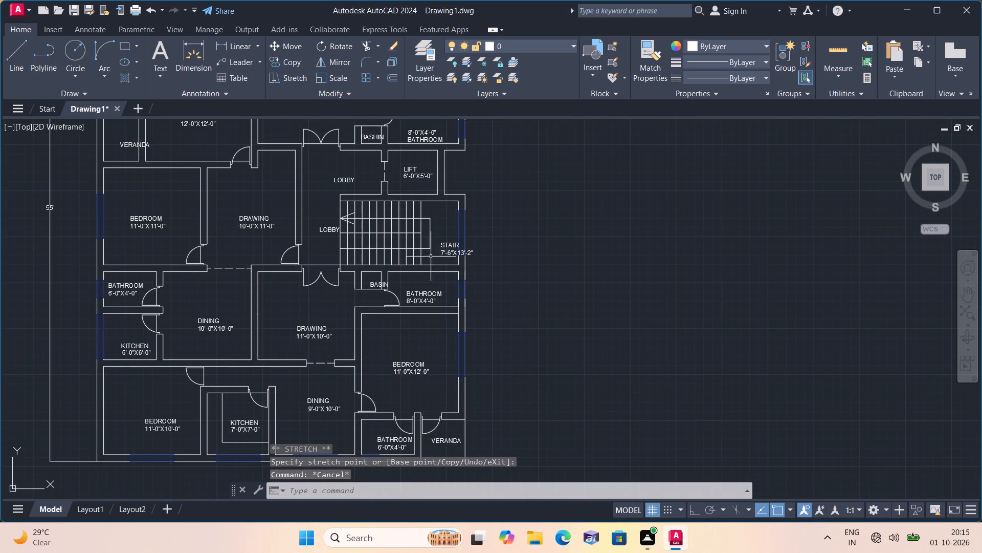
pyautogui.click(446, 247)
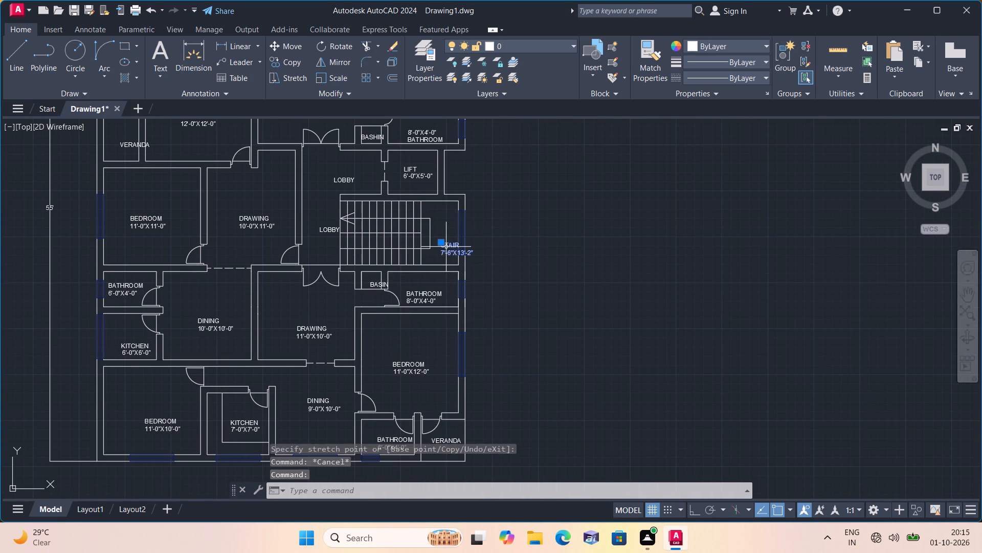
pyautogui.press('F8')
pyautogui.click(359, 35)
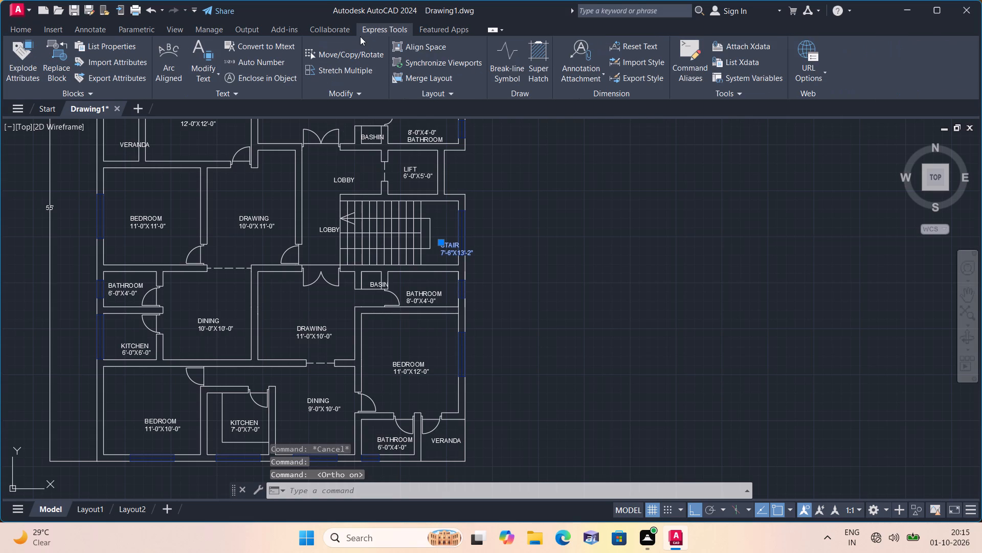
pyautogui.click(17, 28)
pyautogui.click(330, 44)
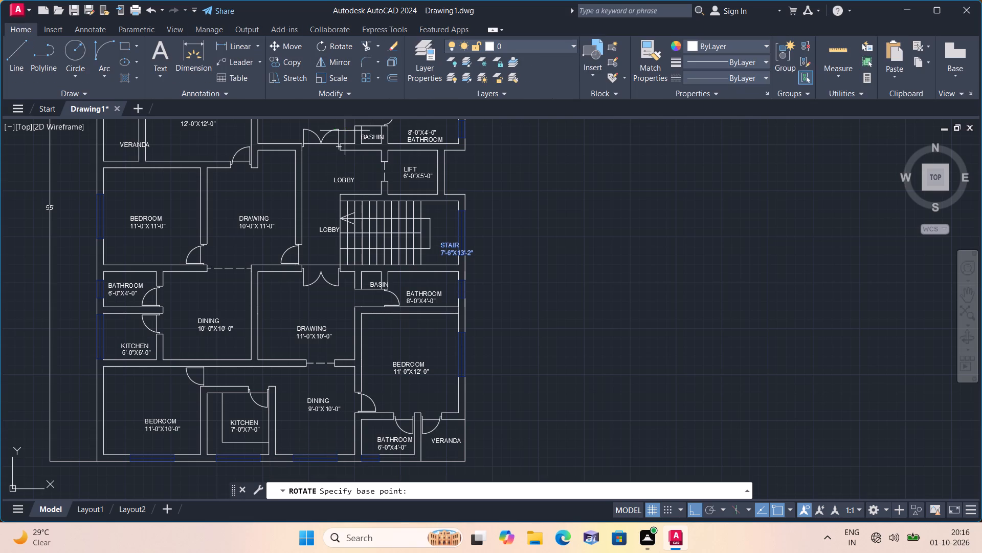
pyautogui.click(449, 253)
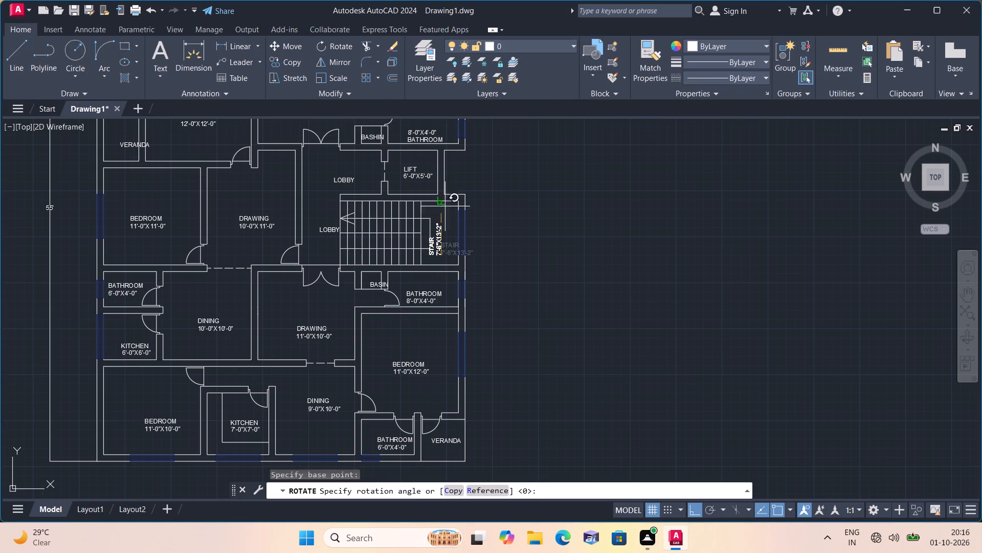
pyautogui.click(441, 203)
# Rotate the VERANDA label west of the 12'-0"X12'-0" bedroom 90 degrees so it reads vertically.
pyautogui.moveTo(450, 210); pyautogui.dragTo(510, 346, button='middle')
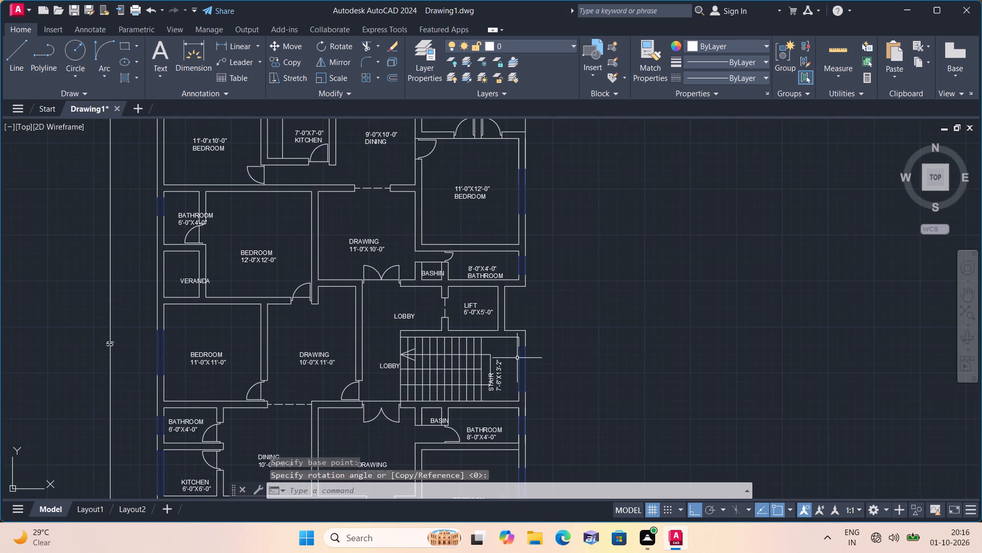
pyautogui.scroll(-1, 518, 358)
pyautogui.scroll(1, 325, 359)
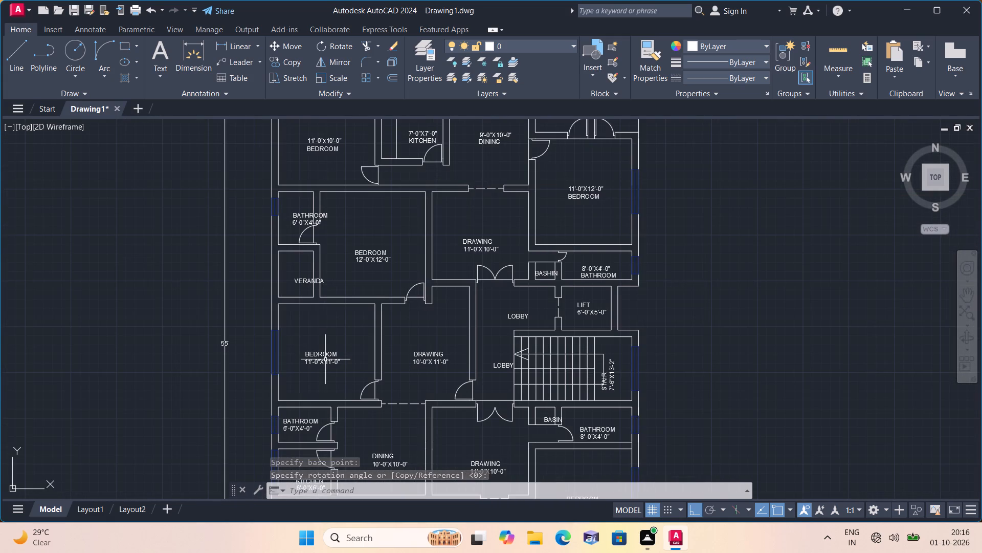
pyautogui.moveTo(325, 359); pyautogui.dragTo(348, 333, button='middle')
pyautogui.click(329, 254)
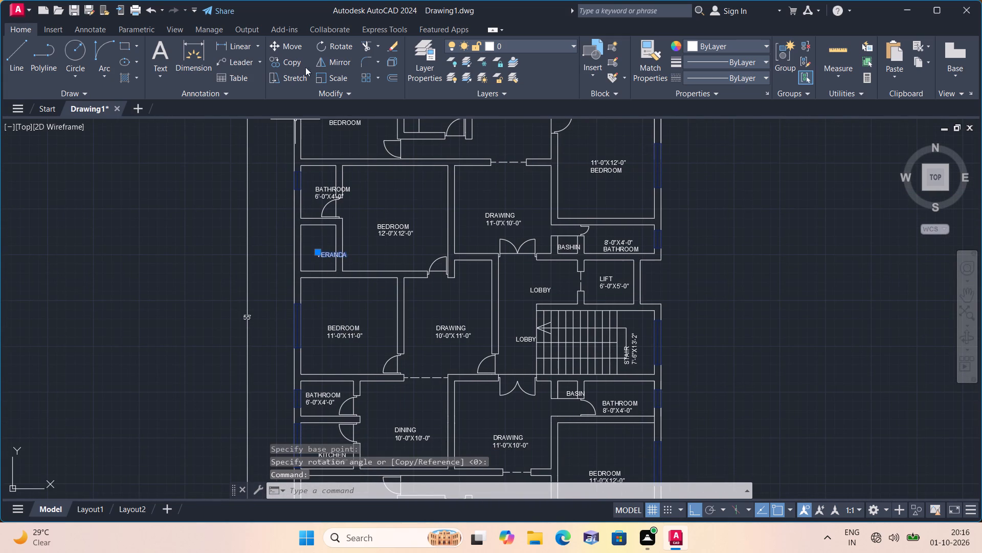
pyautogui.click(337, 46)
pyautogui.click(334, 258)
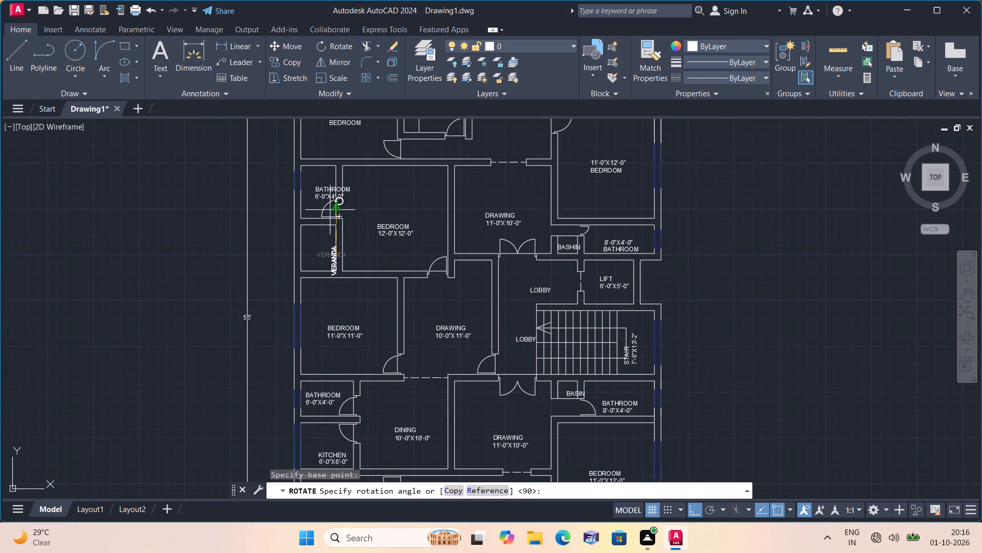
pyautogui.click(330, 210)
# Rotate the BATHROOM 6'-0"X4'-0" label directly north of the west veranda 90 degrees so it reads vertically.
pyautogui.click(329, 193)
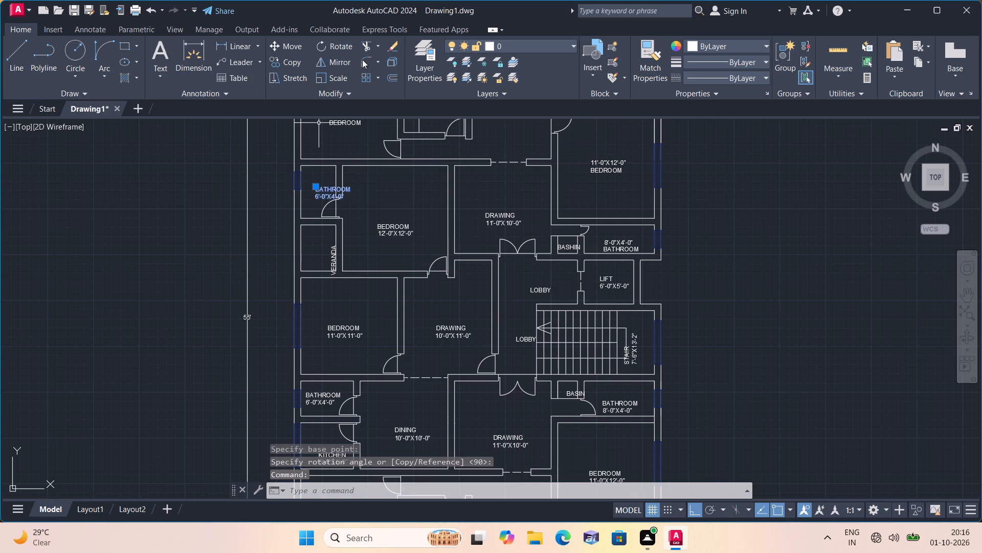
pyautogui.click(336, 47)
pyautogui.click(326, 192)
pyautogui.click(329, 151)
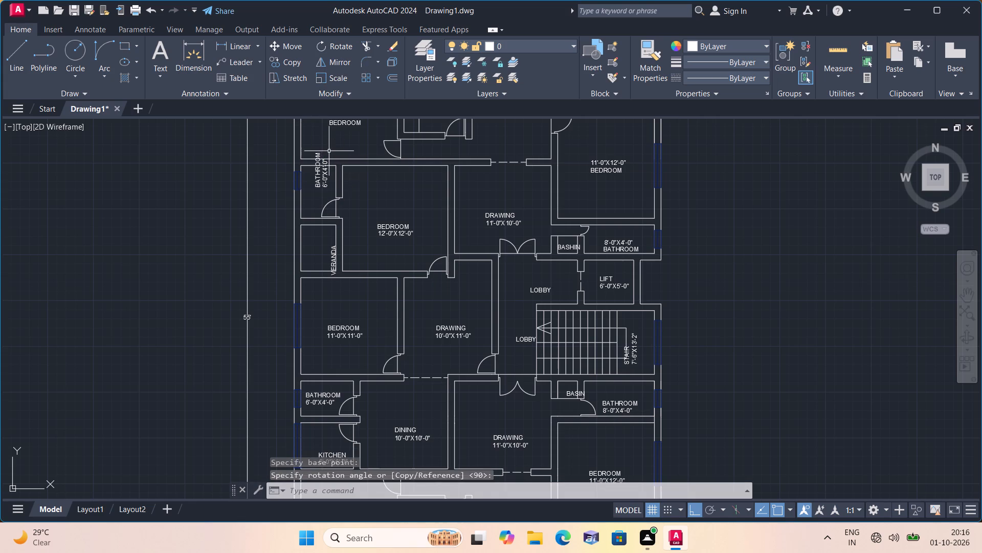
pyautogui.moveTo(418, 260); pyautogui.dragTo(394, 219, button='middle')
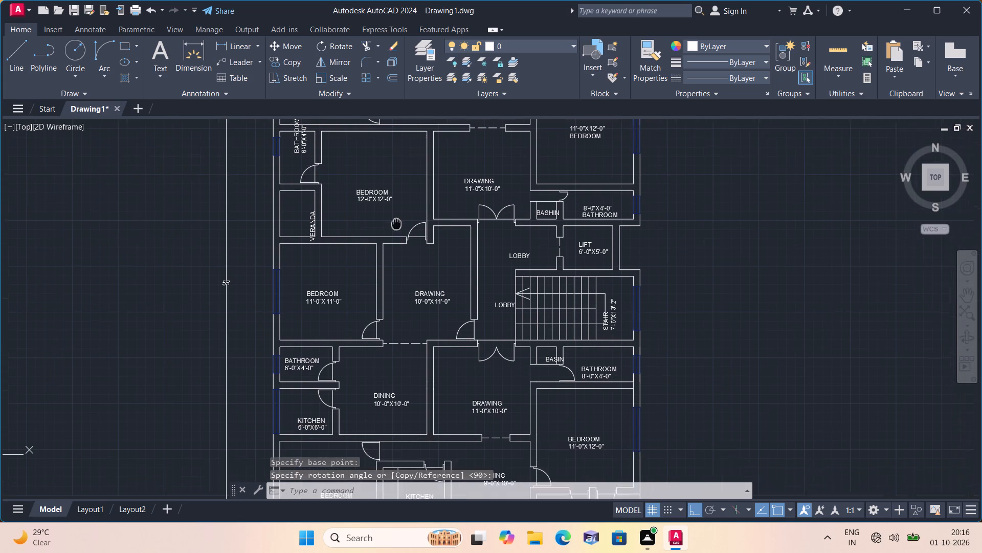
pyautogui.moveTo(394, 219); pyautogui.dragTo(394, 218, button='middle')
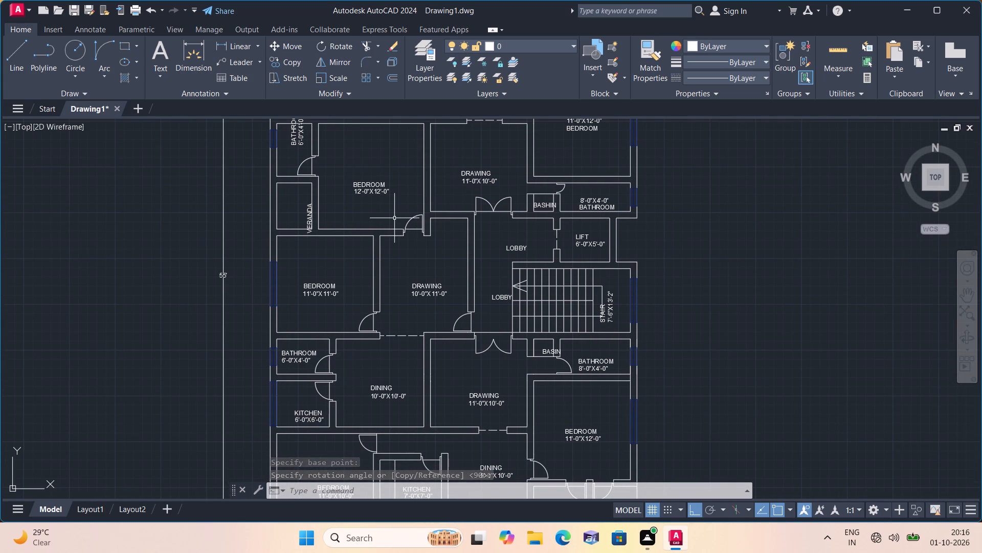
pyautogui.scroll(-1, 395, 217)
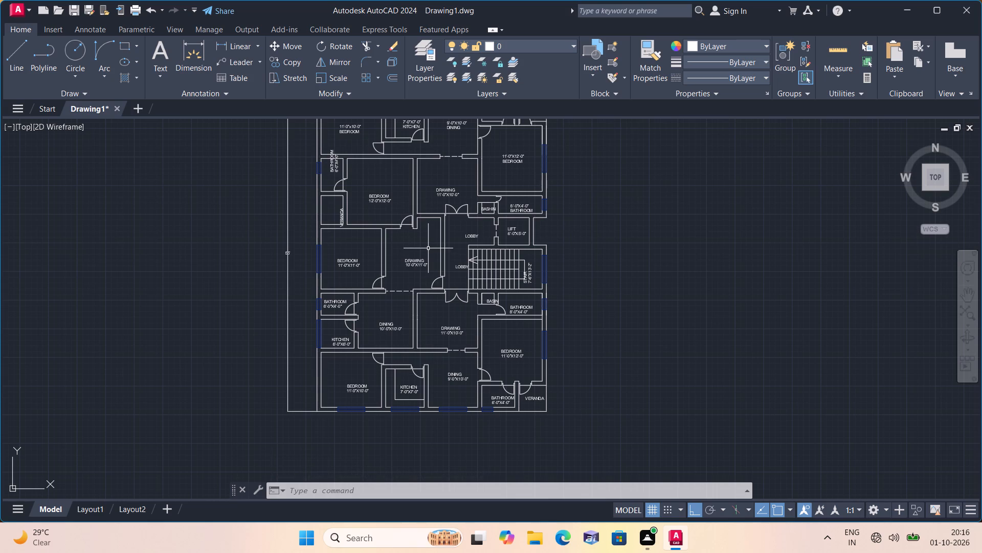
pyautogui.press('Escape')
# Move the vertical BATHROOM 6'-0"X4'-0" label southwest so it fits inside its room, clear of the door swing.
pyautogui.scroll(2, 296, 145)
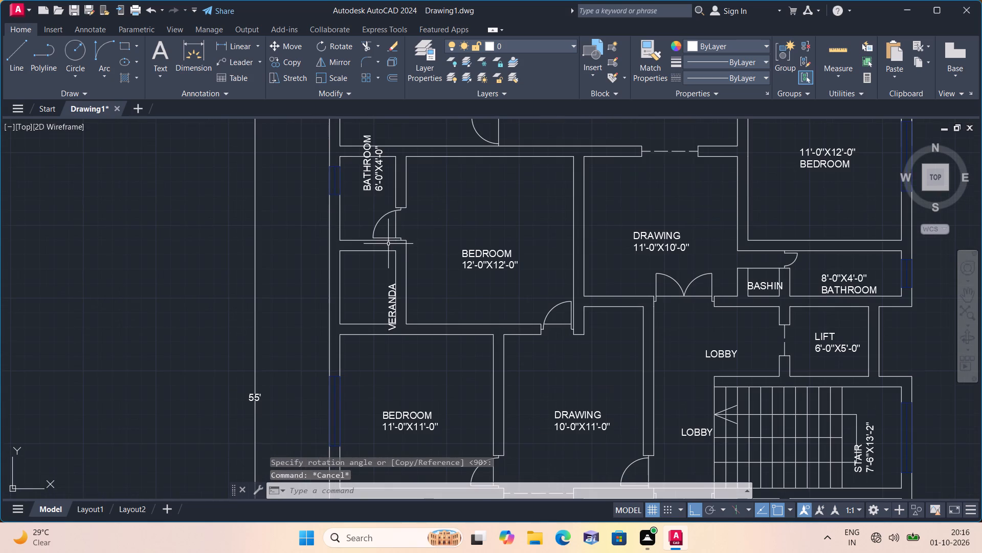
pyautogui.click(377, 189)
pyautogui.click(364, 189)
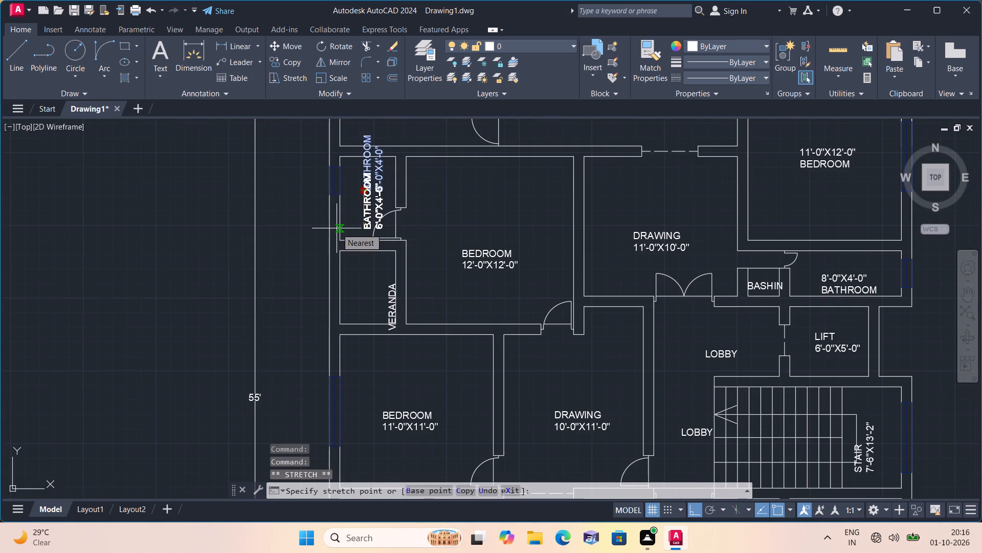
pyautogui.press('F8')
pyautogui.scroll(2, 337, 228)
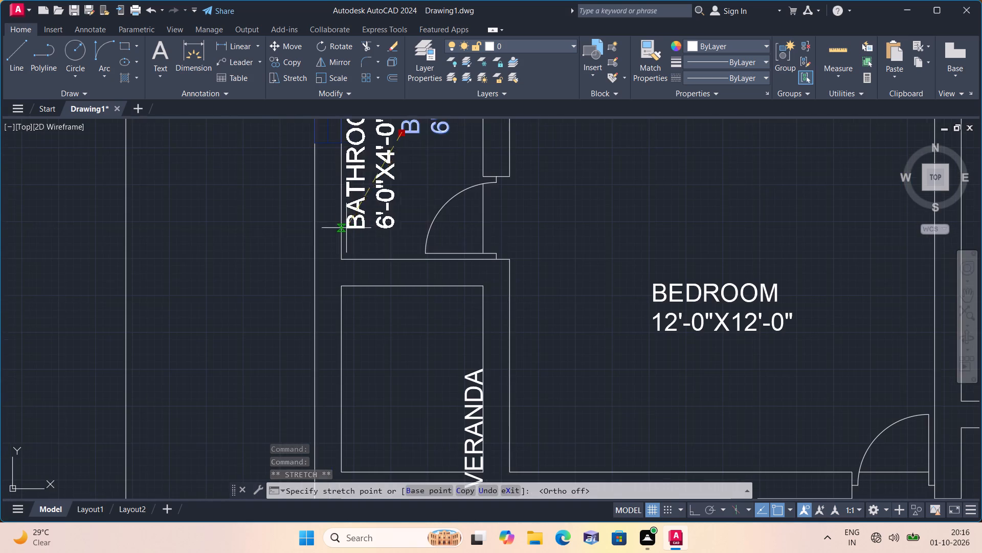
pyautogui.moveTo(389, 219); pyautogui.dragTo(401, 297, button='middle')
pyautogui.scroll(-1, 404, 300)
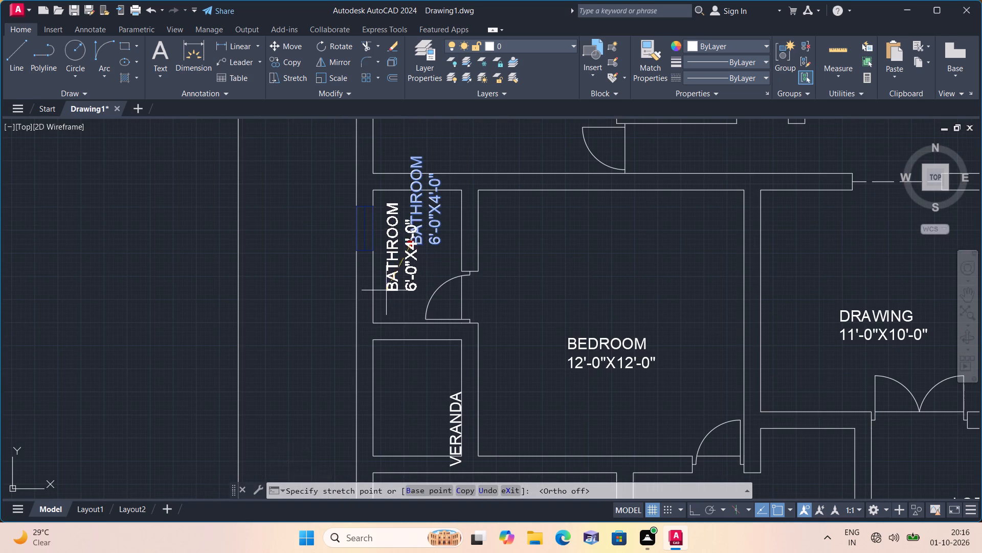
pyautogui.click(386, 288)
# Move the vertical VERANDA label northwest, off the wall and into the middle of the west veranda.
pyautogui.moveTo(397, 302); pyautogui.dragTo(404, 229, button='middle')
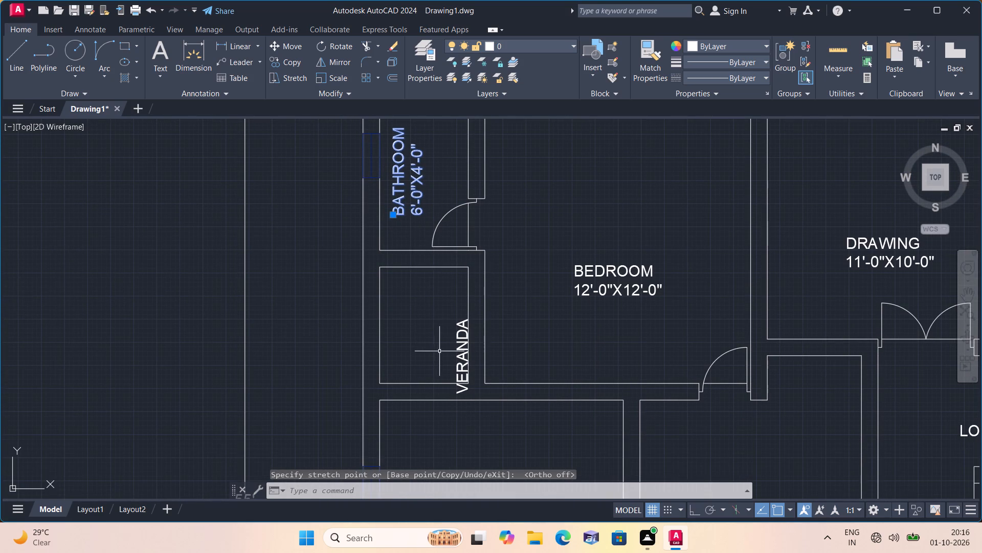
pyautogui.click(457, 360)
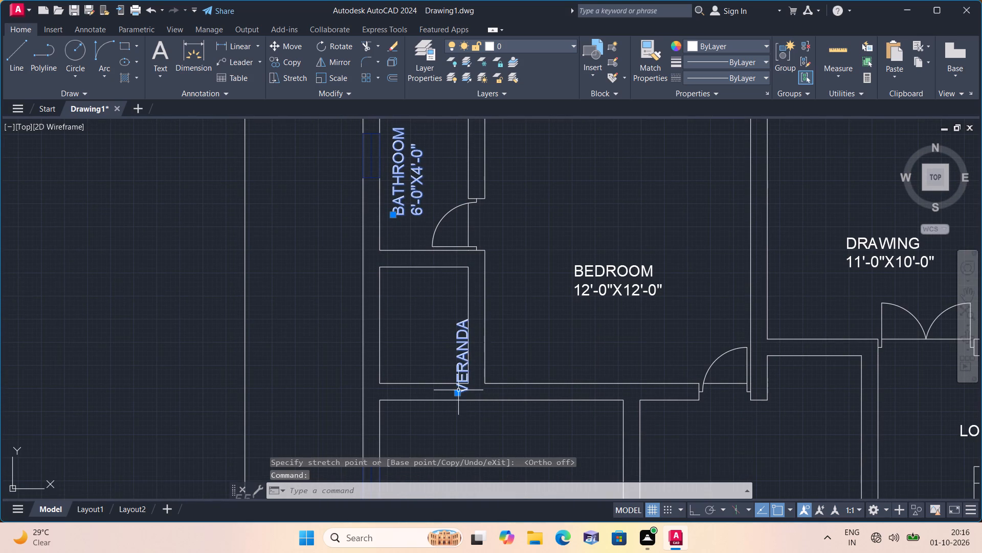
pyautogui.click(458, 391)
pyautogui.click(408, 350)
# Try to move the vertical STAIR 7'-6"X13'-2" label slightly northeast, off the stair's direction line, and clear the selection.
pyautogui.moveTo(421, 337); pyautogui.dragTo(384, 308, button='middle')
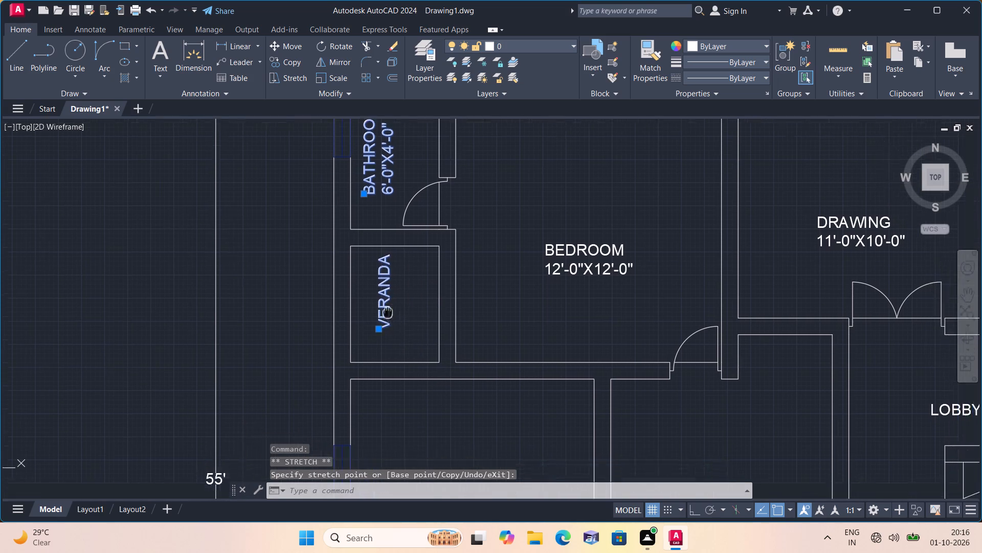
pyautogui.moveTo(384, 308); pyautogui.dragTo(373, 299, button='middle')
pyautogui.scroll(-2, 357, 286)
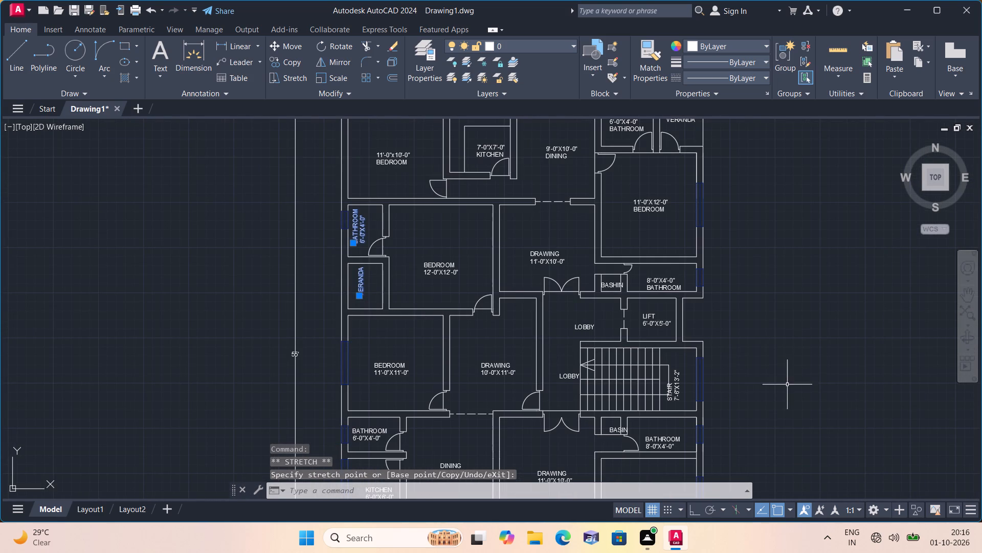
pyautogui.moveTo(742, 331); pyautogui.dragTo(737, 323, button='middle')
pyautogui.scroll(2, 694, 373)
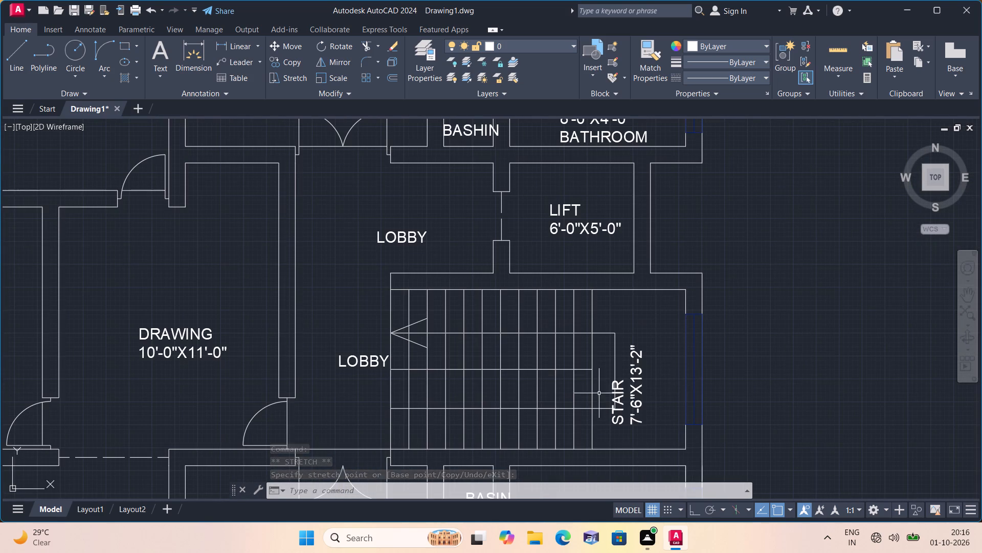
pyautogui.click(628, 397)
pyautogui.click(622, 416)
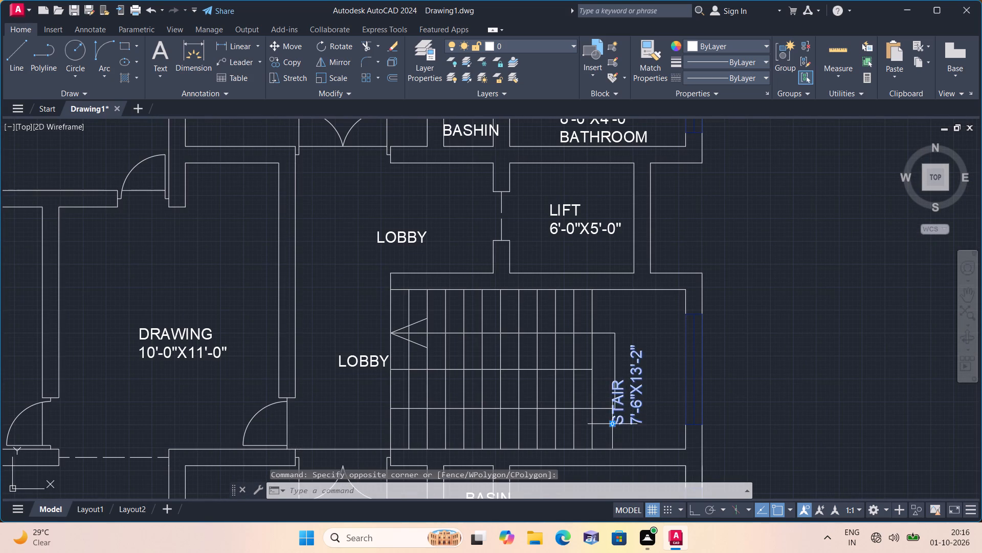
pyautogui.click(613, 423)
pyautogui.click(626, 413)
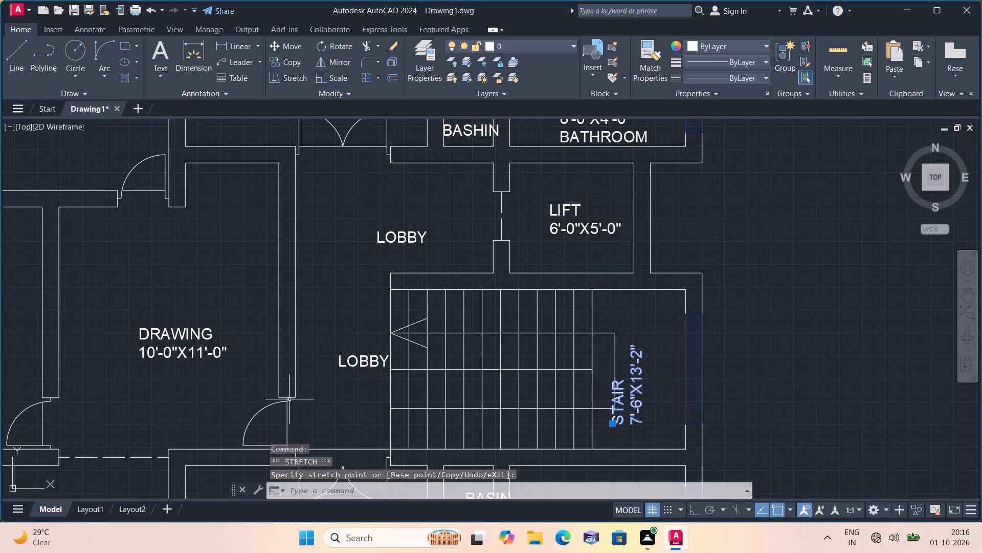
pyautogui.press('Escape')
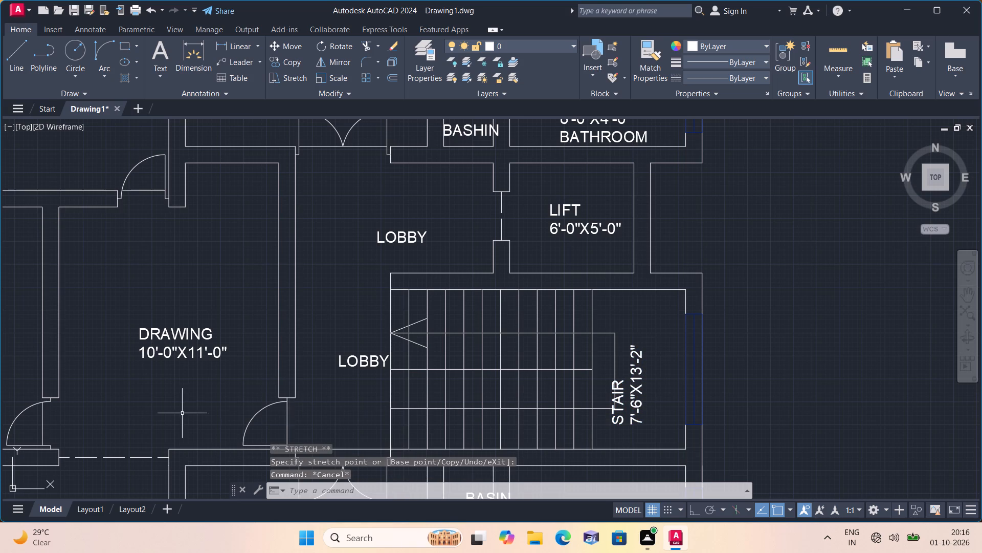
# Rotate the LOBBY label just west of the stair 90 degrees so it reads vertically within the passage.
pyautogui.click(341, 363)
pyautogui.click(339, 48)
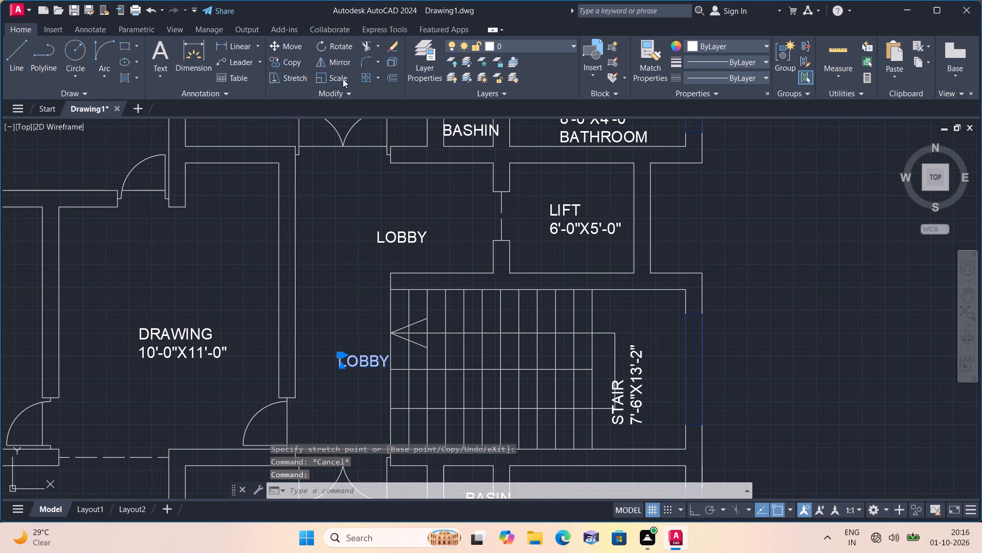
pyautogui.click(355, 366)
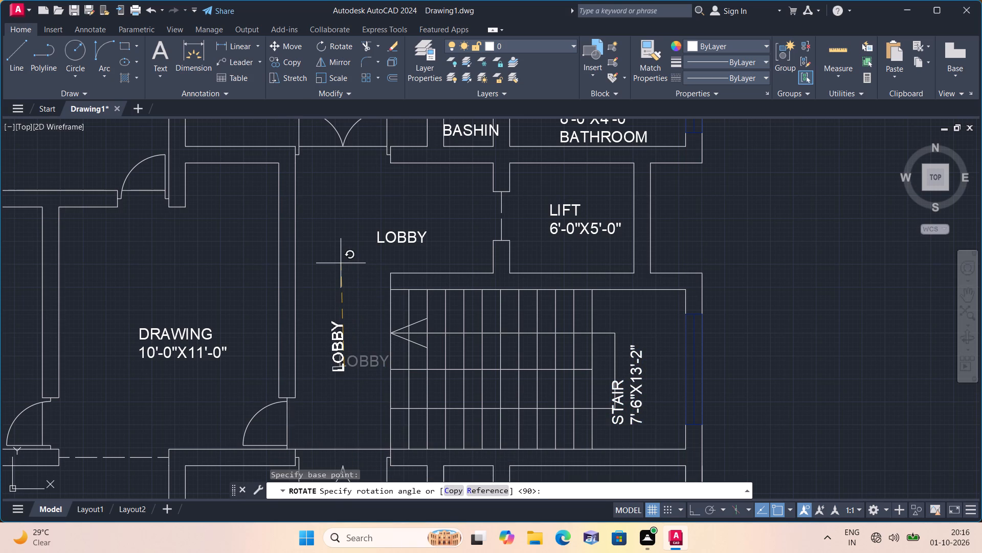
pyautogui.press('F8')
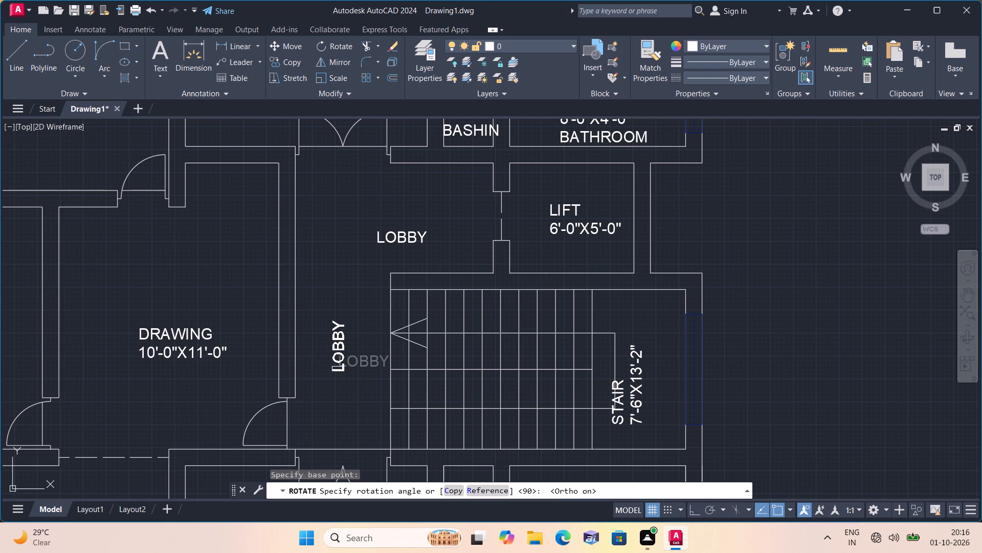
pyautogui.click(345, 251)
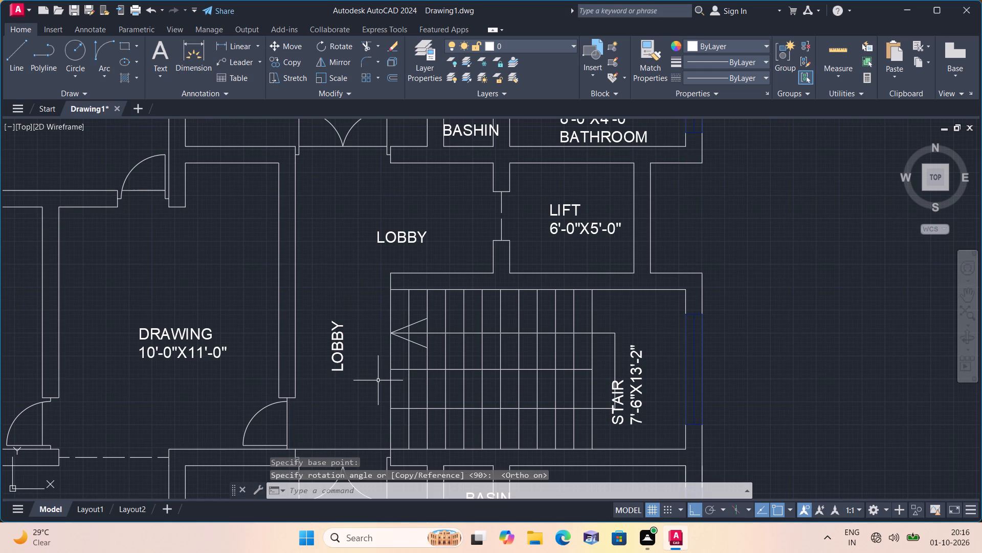
pyautogui.scroll(-1, 378, 384)
pyautogui.press('Escape')
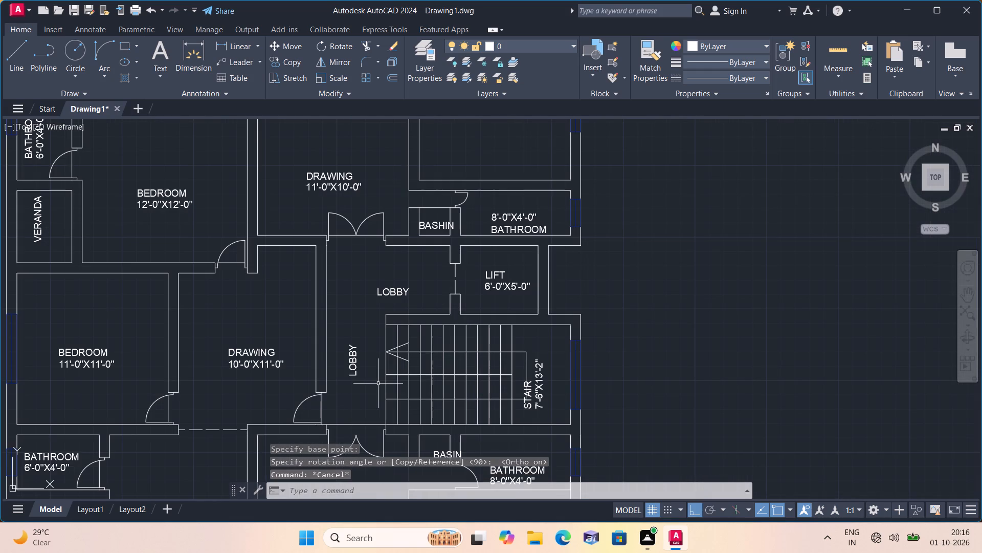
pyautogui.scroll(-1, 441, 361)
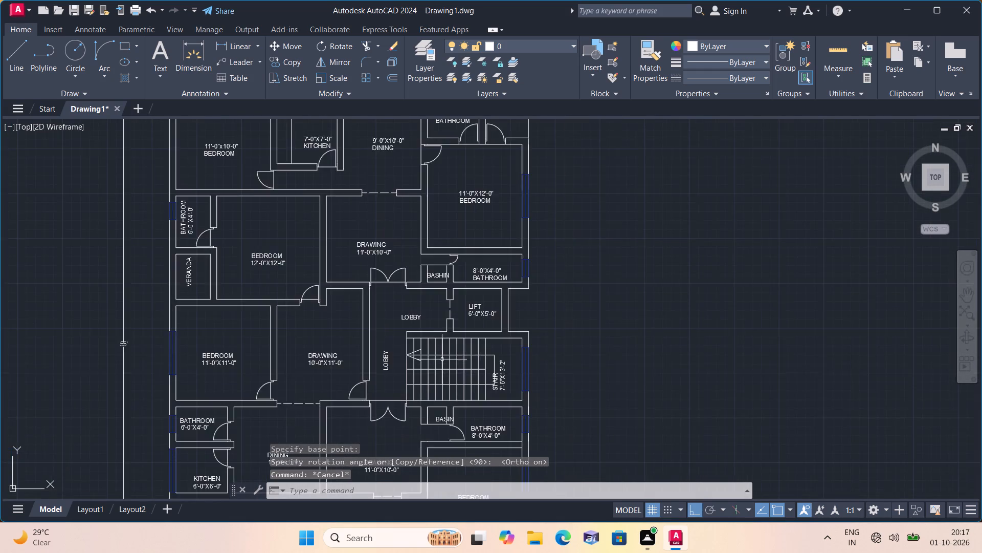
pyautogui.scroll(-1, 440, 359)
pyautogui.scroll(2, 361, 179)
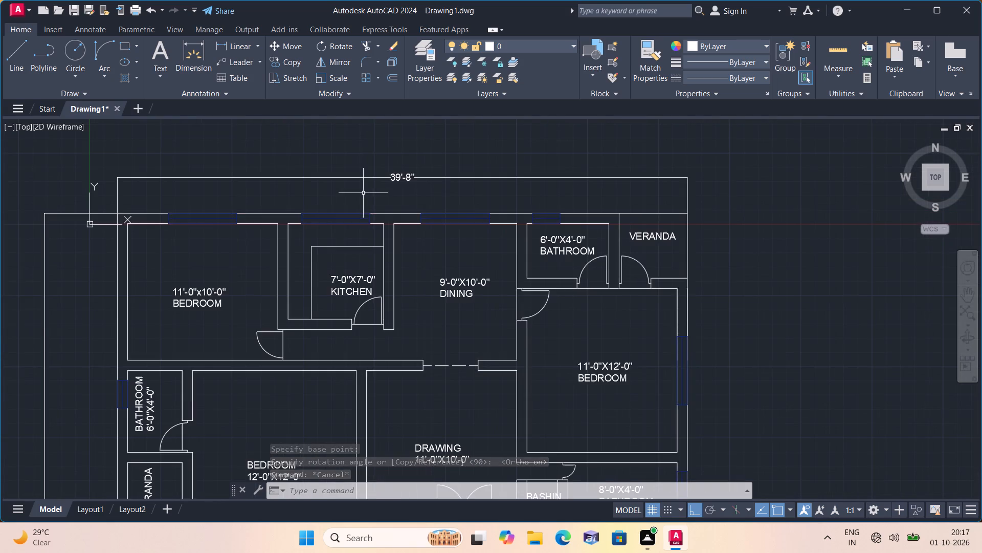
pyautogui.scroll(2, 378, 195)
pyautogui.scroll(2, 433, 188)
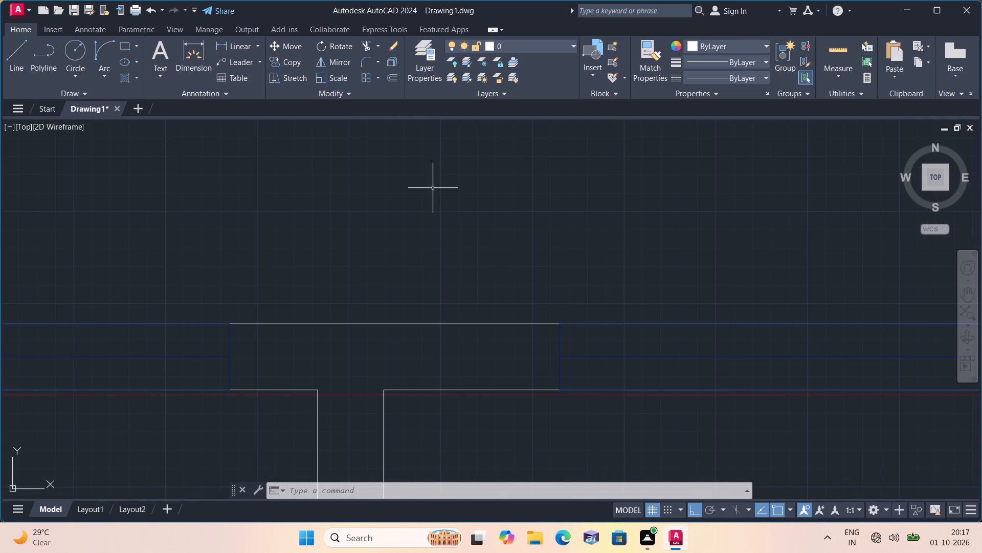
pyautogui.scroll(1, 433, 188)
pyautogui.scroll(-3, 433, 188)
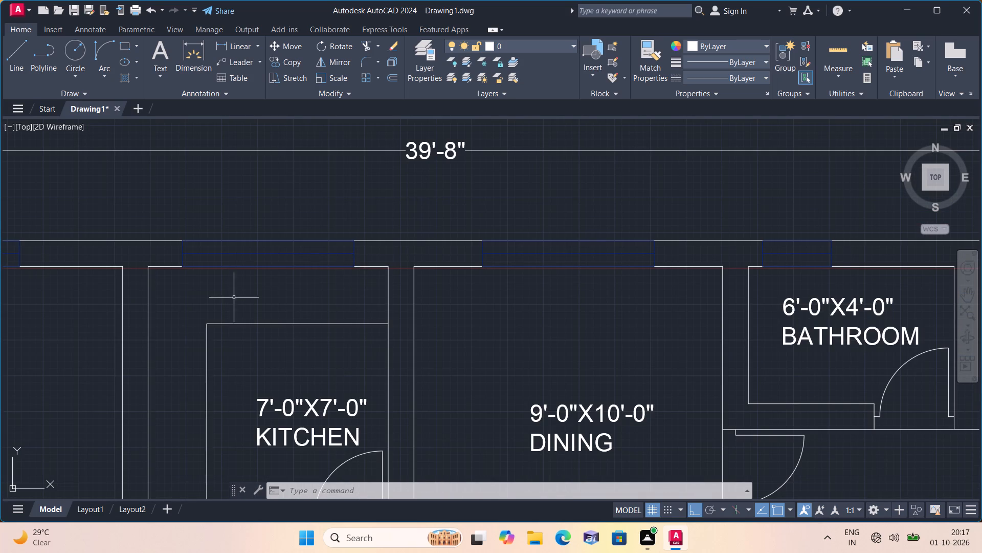
# Examine the room labels across the northern and middle rooms of the plan for fit and overlaps.
pyautogui.moveTo(234, 297); pyautogui.dragTo(343, 208, button='middle')
pyautogui.scroll(-1, 234, 297)
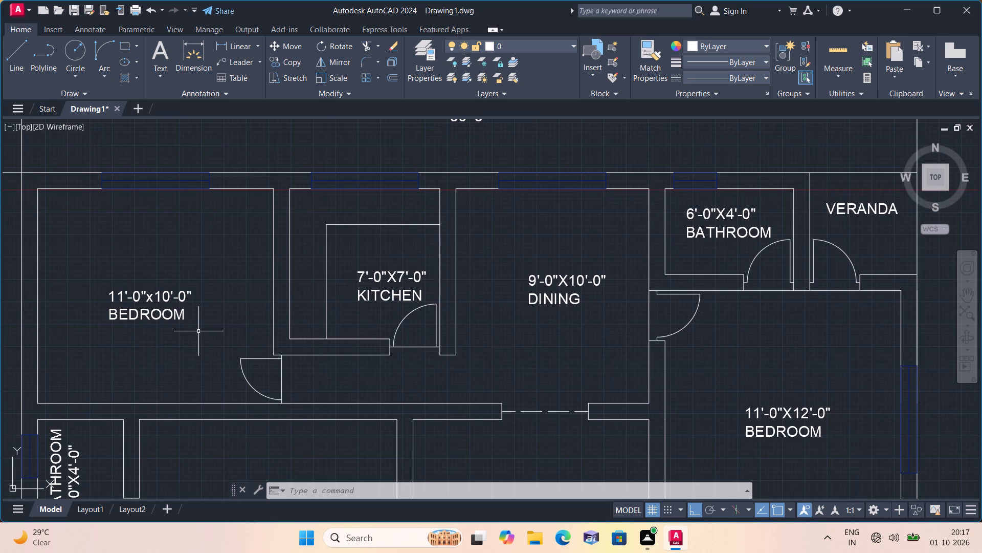
pyautogui.scroll(-1, 196, 335)
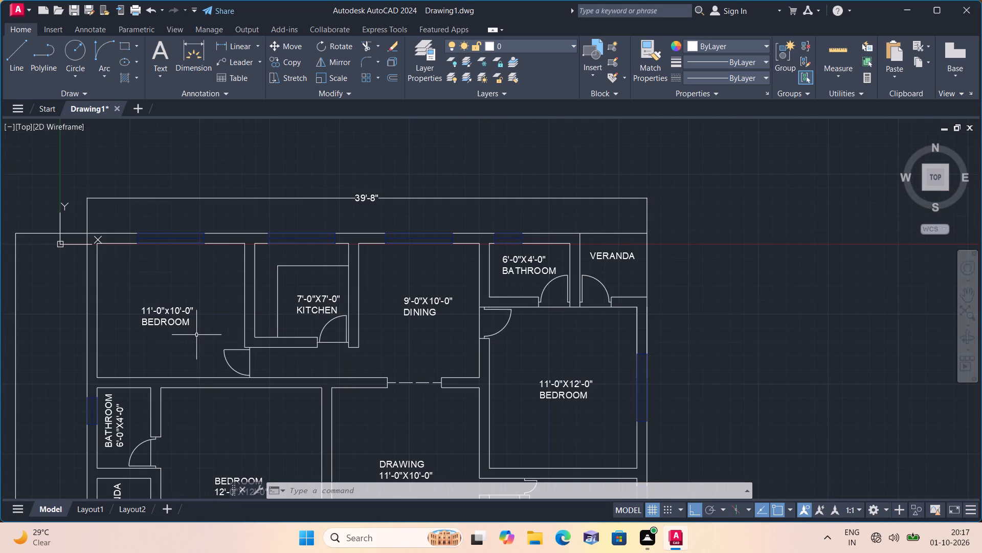
pyautogui.scroll(1, 165, 335)
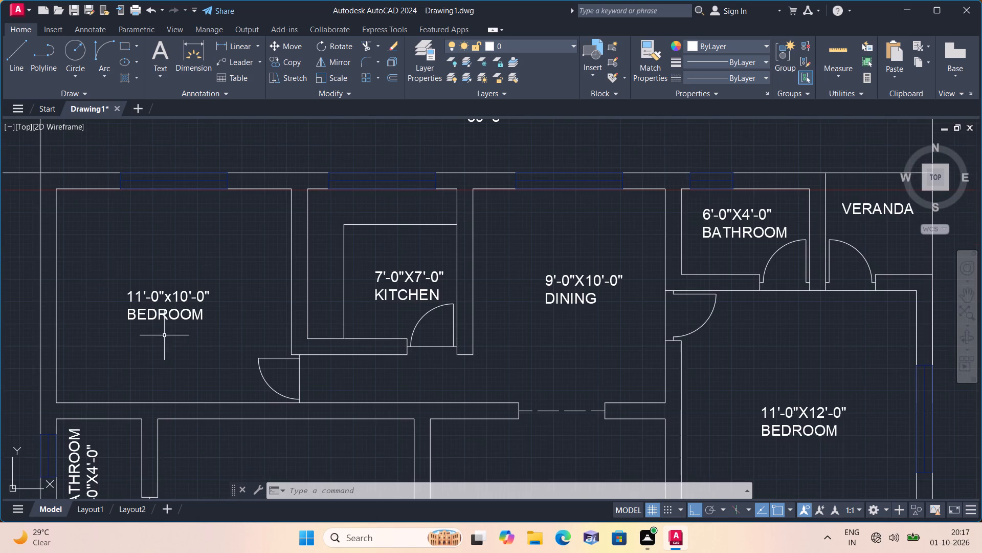
pyautogui.moveTo(164, 339); pyautogui.dragTo(205, 304, button='middle')
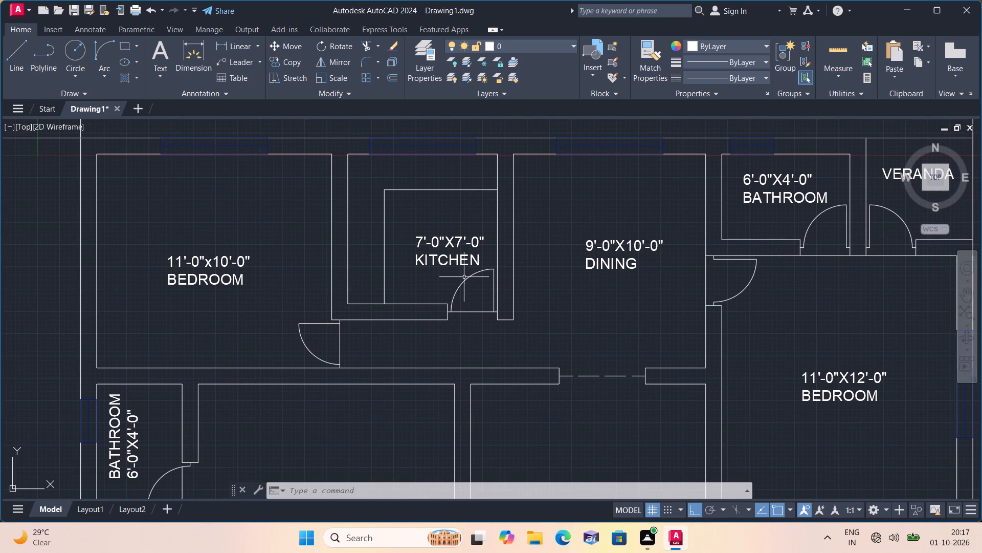
pyautogui.scroll(1, 464, 277)
pyautogui.scroll(-2, 466, 281)
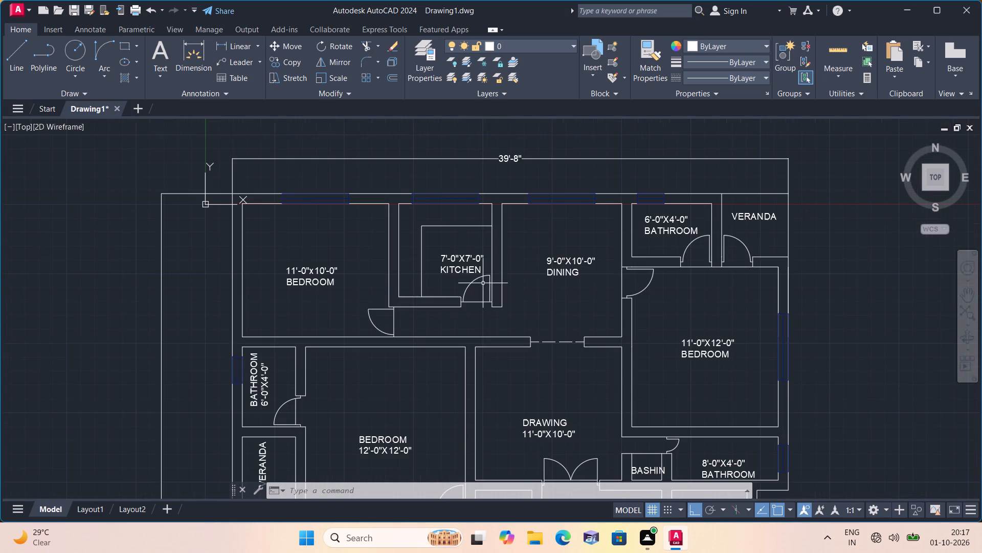
pyautogui.moveTo(559, 296); pyautogui.dragTo(544, 288, button='middle')
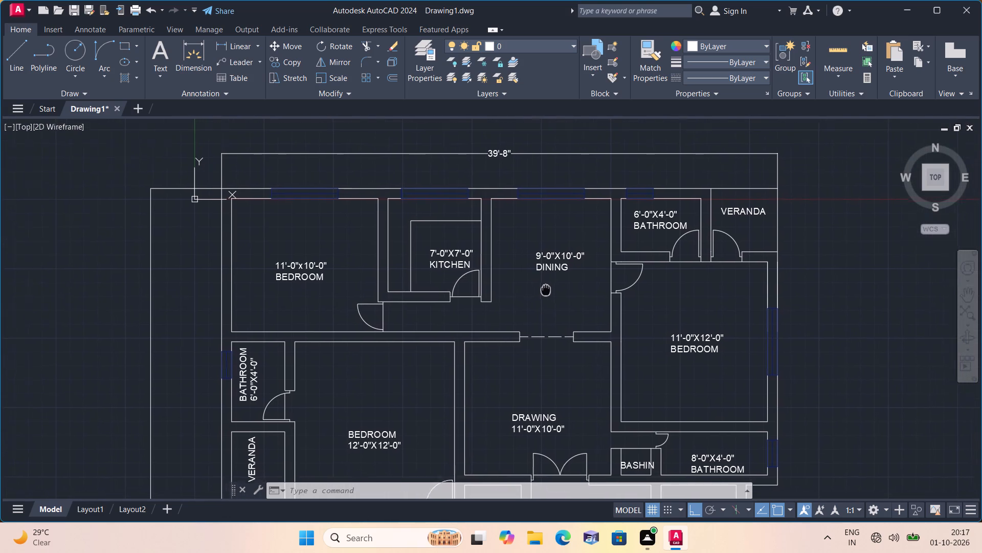
pyautogui.scroll(-1, 532, 277)
pyautogui.scroll(1, 539, 296)
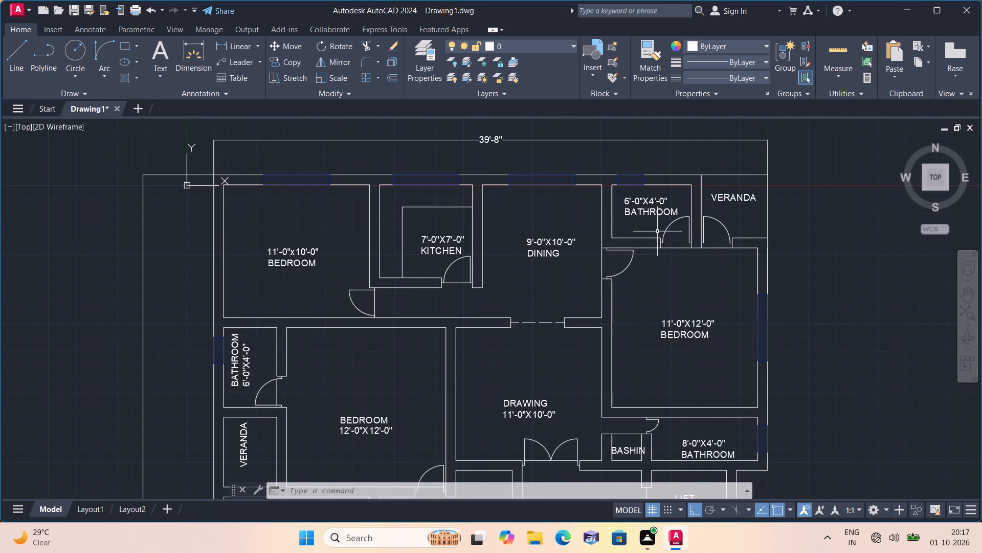
pyautogui.scroll(1, 660, 227)
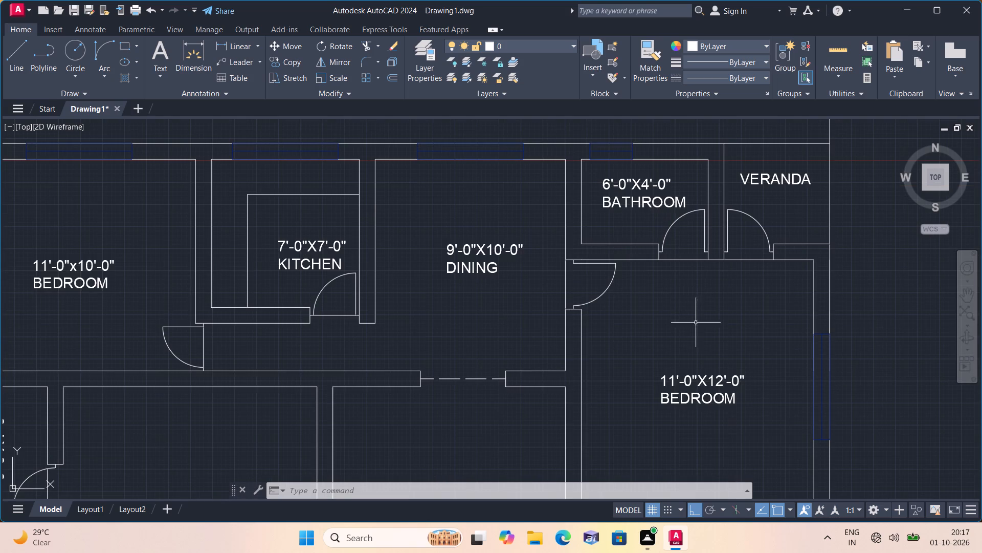
pyautogui.moveTo(694, 328); pyautogui.dragTo(683, 289, button='middle')
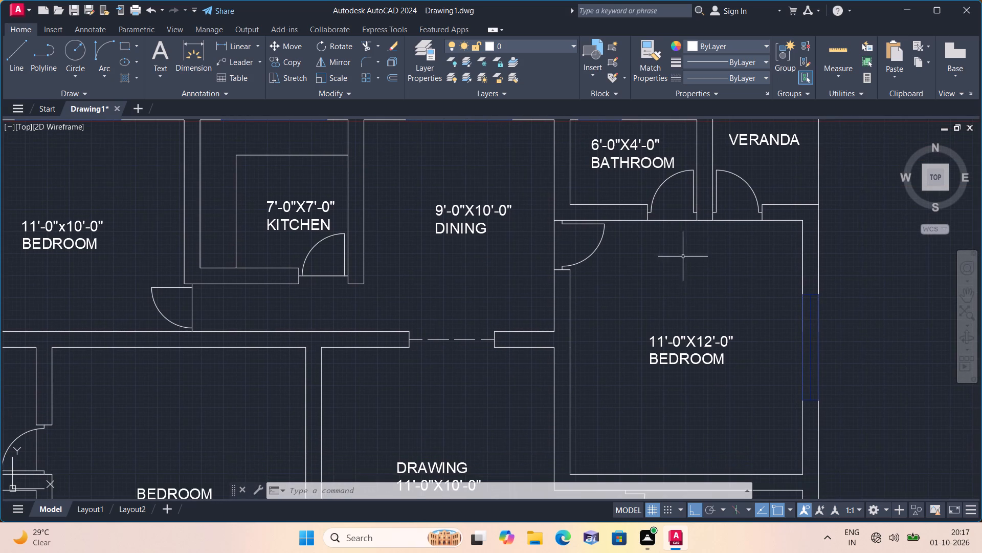
pyautogui.scroll(-1, 677, 285)
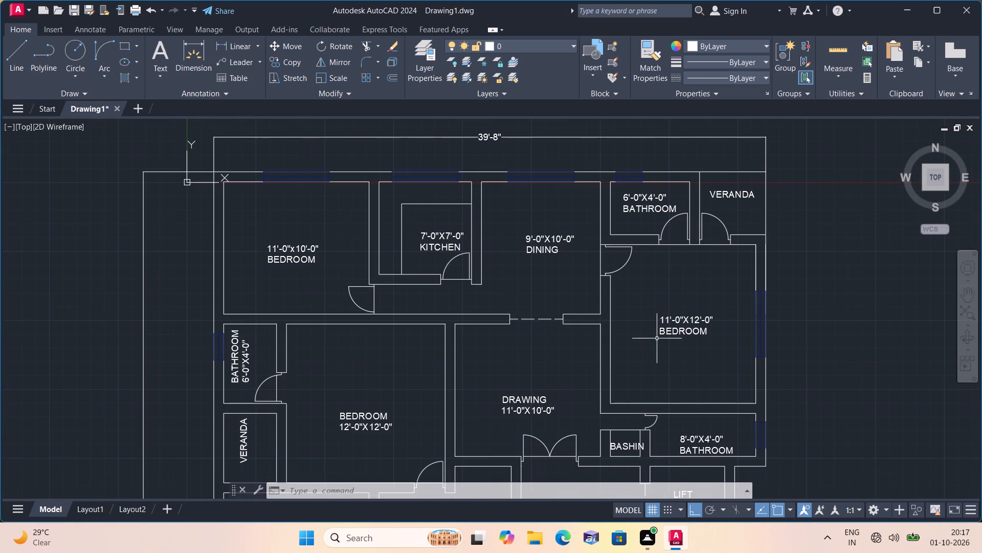
pyautogui.moveTo(657, 338); pyautogui.dragTo(673, 286, button='middle')
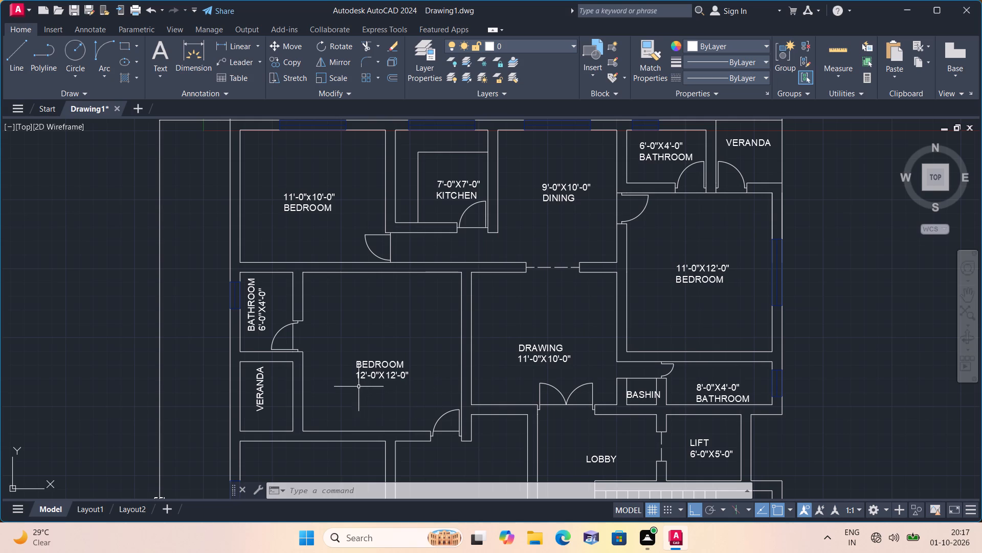
pyautogui.moveTo(340, 389); pyautogui.dragTo(343, 347, button='middle')
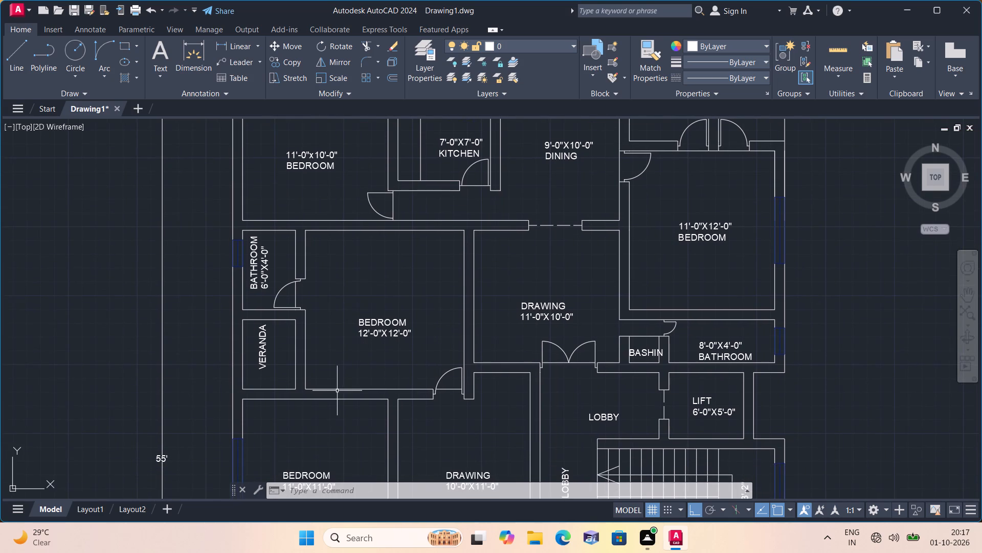
pyautogui.moveTo(335, 386); pyautogui.dragTo(358, 303, button='middle')
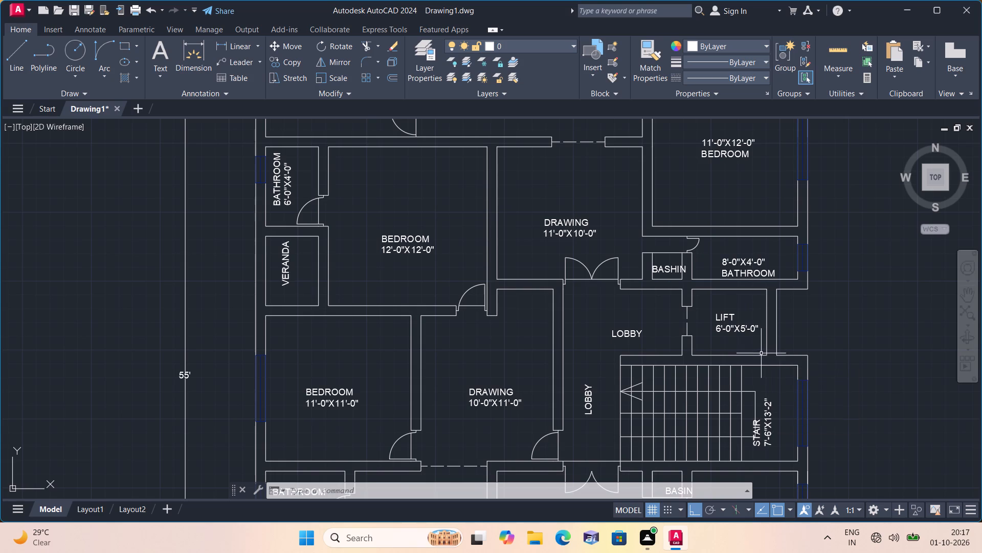
pyautogui.moveTo(754, 348); pyautogui.dragTo(730, 310, button='middle')
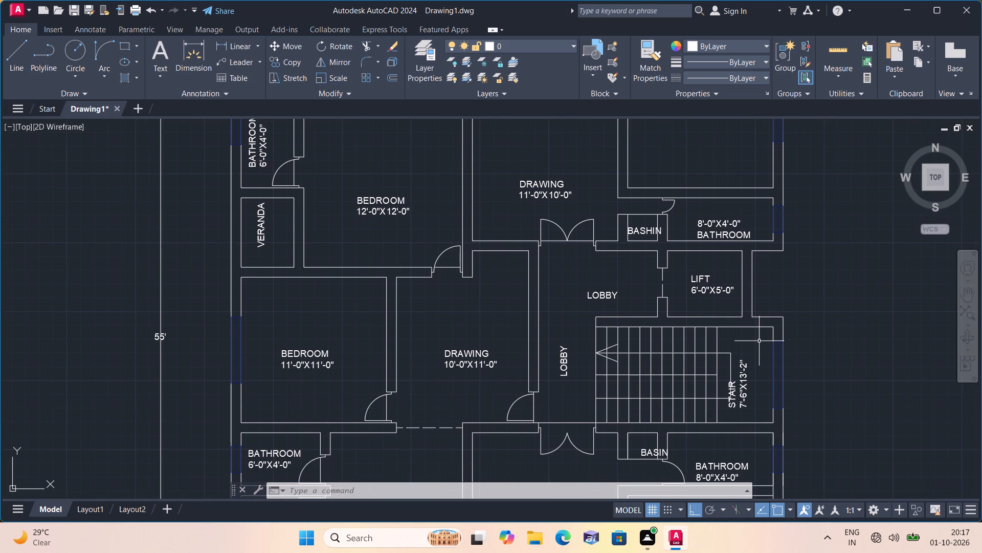
pyautogui.moveTo(758, 343); pyautogui.dragTo(745, 315, button='middle')
# Move the vertical STAIR 7'-6"X13'-2" label east, off the stair's direction line and into the clear landing space.
pyautogui.scroll(-1, 758, 343)
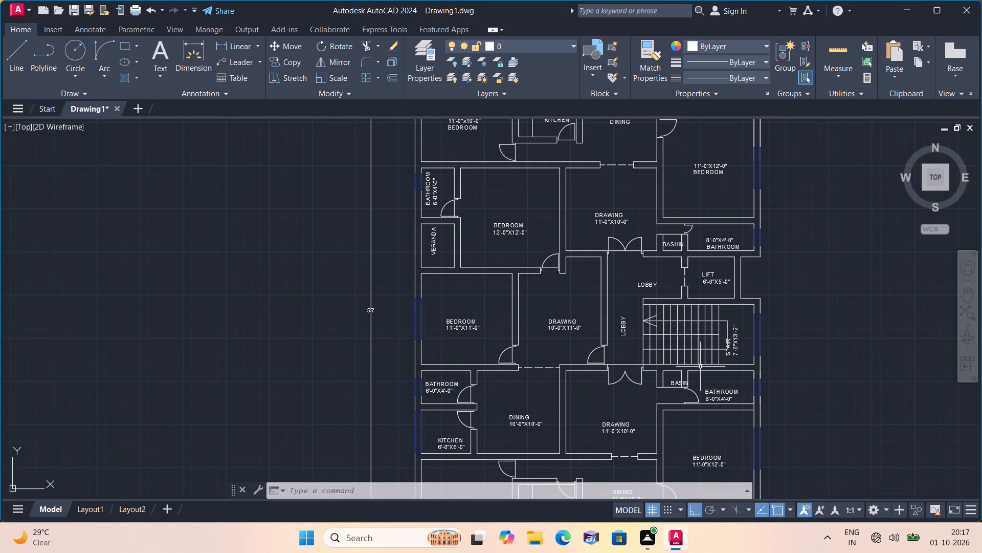
pyautogui.scroll(1, 621, 412)
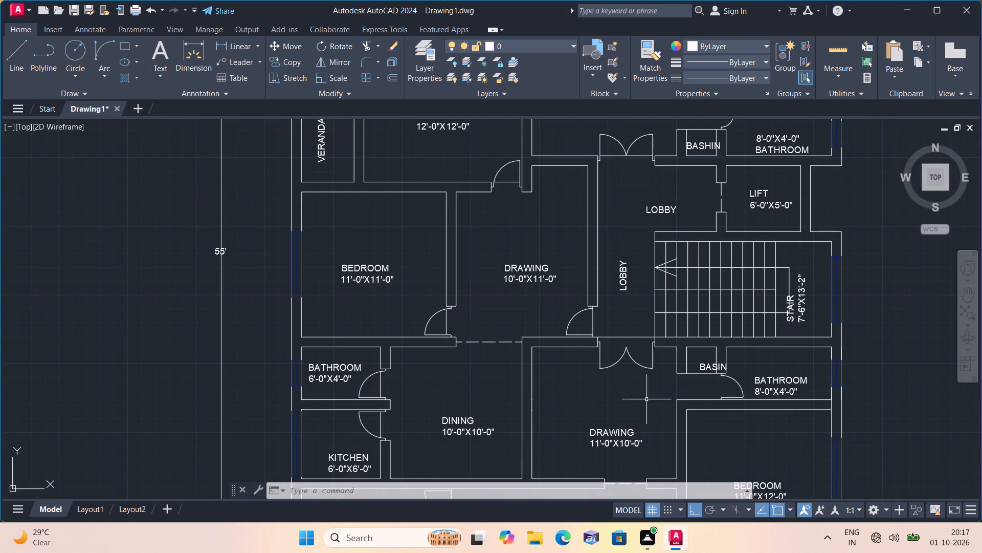
pyautogui.scroll(1, 725, 360)
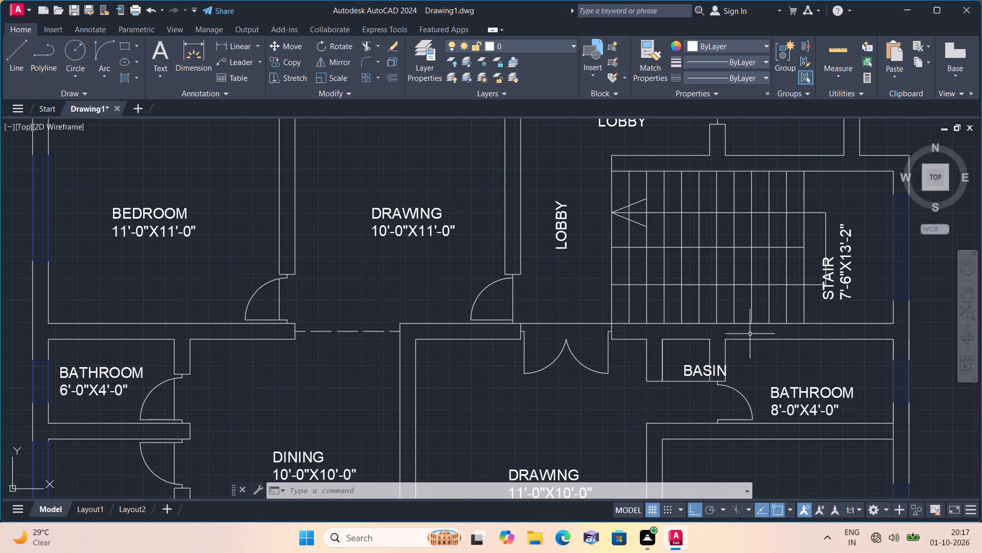
pyautogui.click(835, 276)
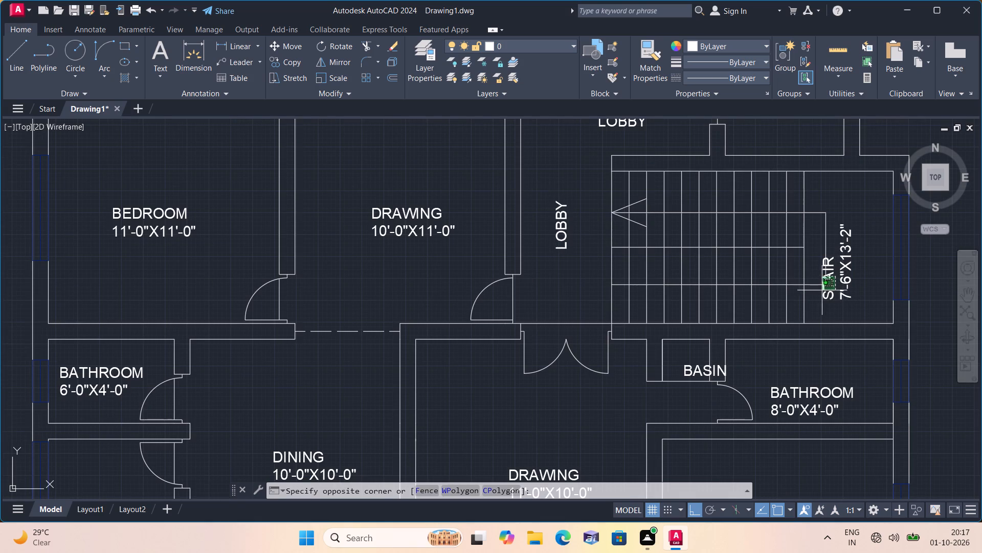
pyautogui.click(827, 293)
pyautogui.click(823, 300)
pyautogui.click(838, 292)
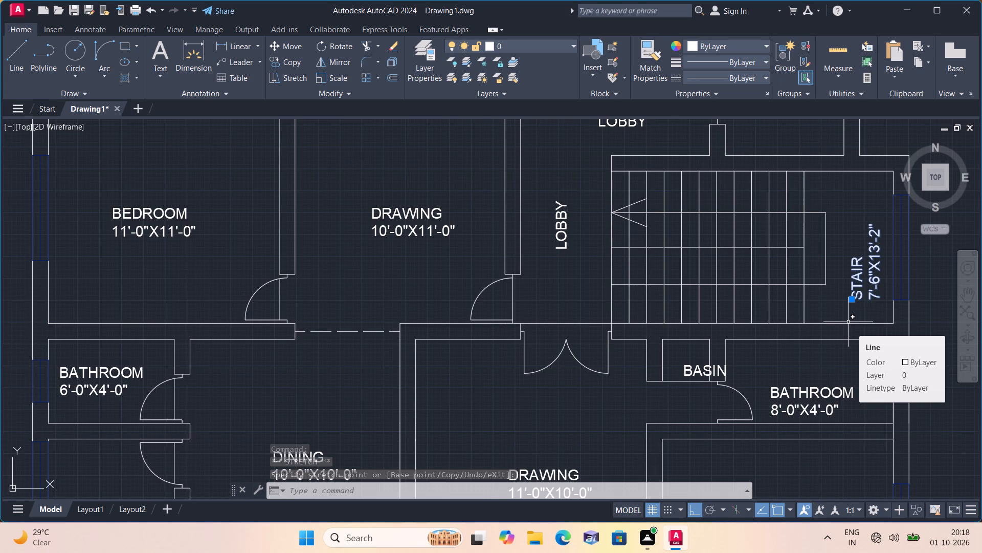
# Move the BASIN label just south of the stair northwest so it sits within the basin enclosure.
pyautogui.scroll(-1, 848, 322)
pyautogui.moveTo(796, 342); pyautogui.dragTo(791, 333, button='middle')
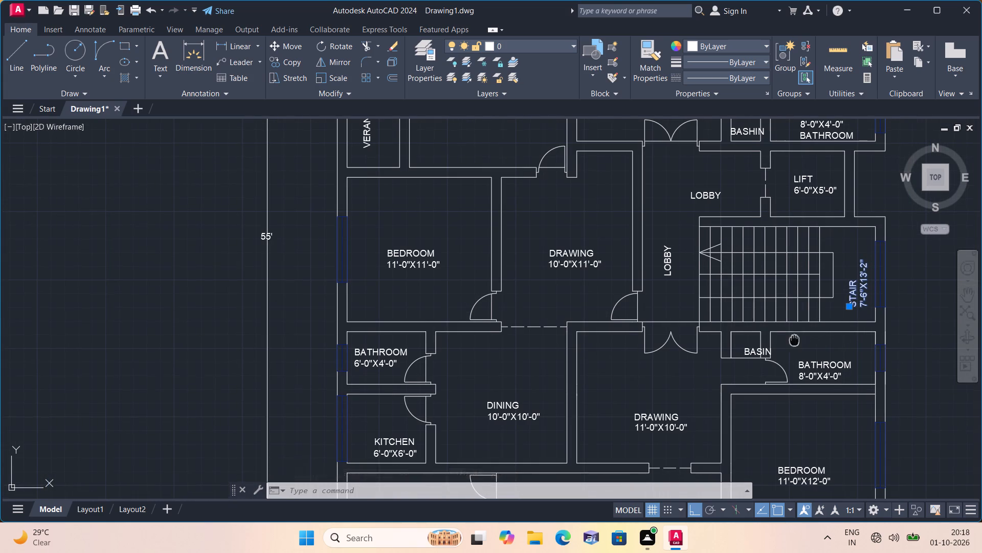
pyautogui.moveTo(791, 333); pyautogui.dragTo(782, 302, button='middle')
pyautogui.scroll(1, 733, 321)
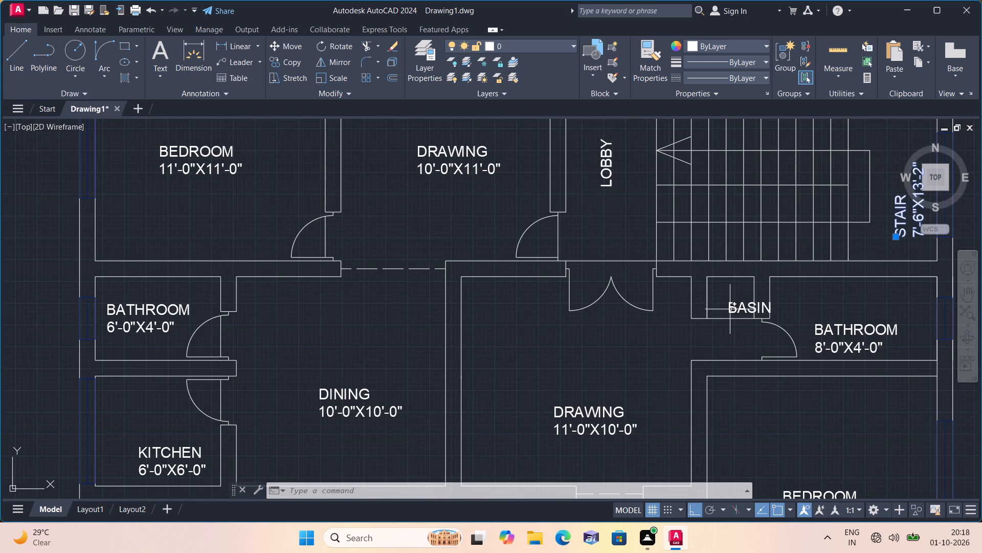
pyautogui.click(730, 309)
pyautogui.click(730, 304)
pyautogui.click(707, 294)
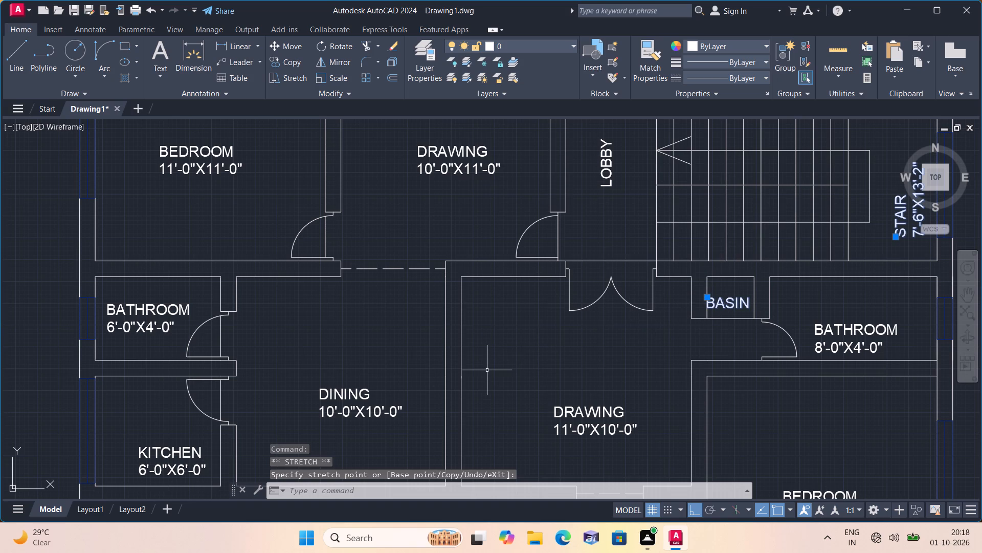
# Check the label placement across the southern rooms of the plan and clear the selection.
pyautogui.scroll(-1, 487, 370)
pyautogui.moveTo(487, 370); pyautogui.dragTo(489, 351, button='middle')
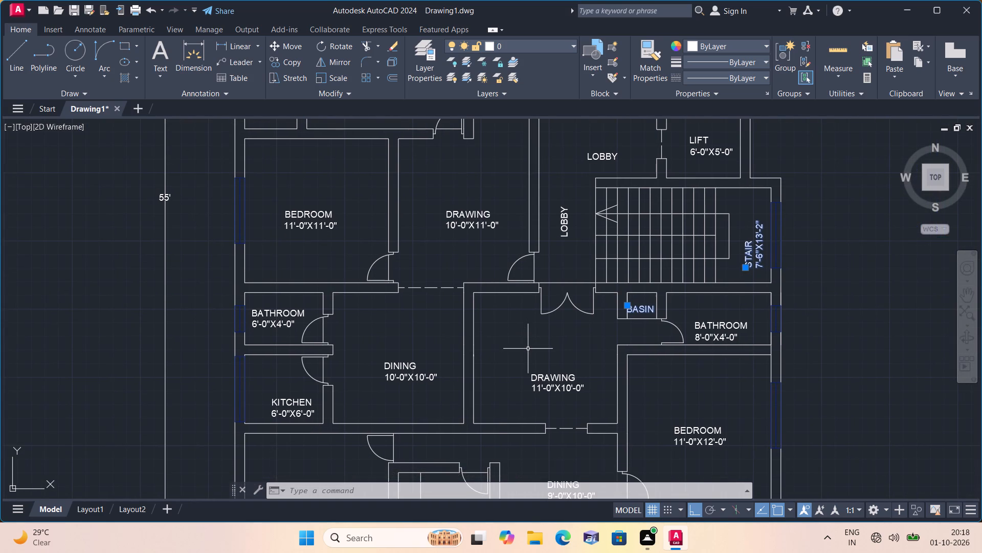
pyautogui.scroll(-1, 528, 349)
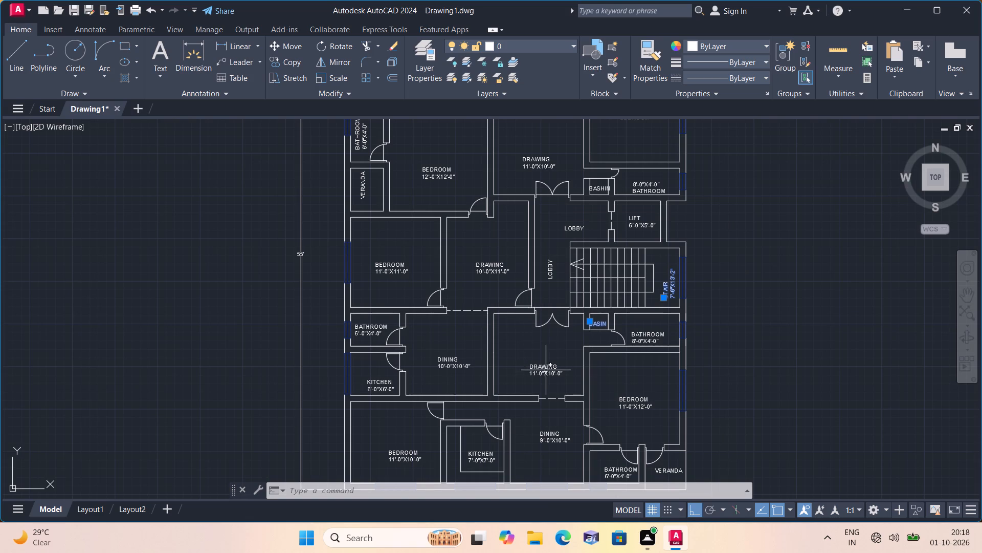
pyautogui.scroll(-1, 546, 371)
pyautogui.moveTo(546, 370); pyautogui.dragTo(543, 326, button='middle')
pyautogui.moveTo(539, 377); pyautogui.dragTo(538, 377, button='middle')
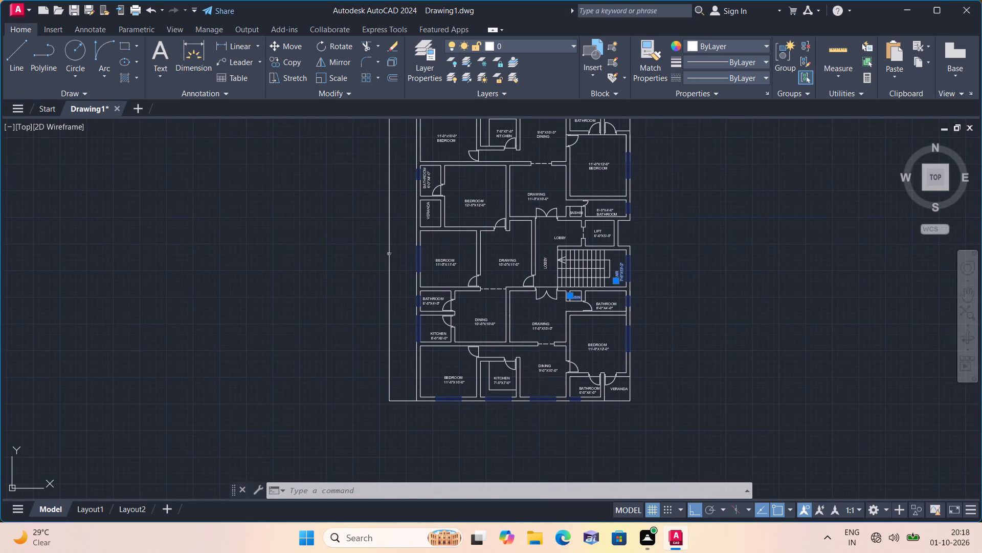
pyautogui.moveTo(538, 377); pyautogui.dragTo(533, 347, button='middle')
pyautogui.scroll(2, 534, 347)
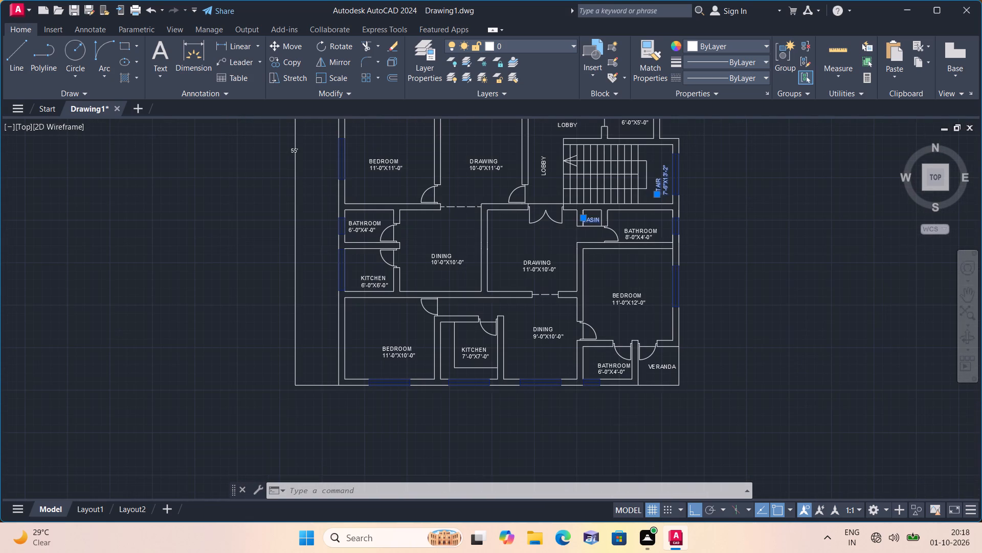
pyautogui.scroll(1, 534, 347)
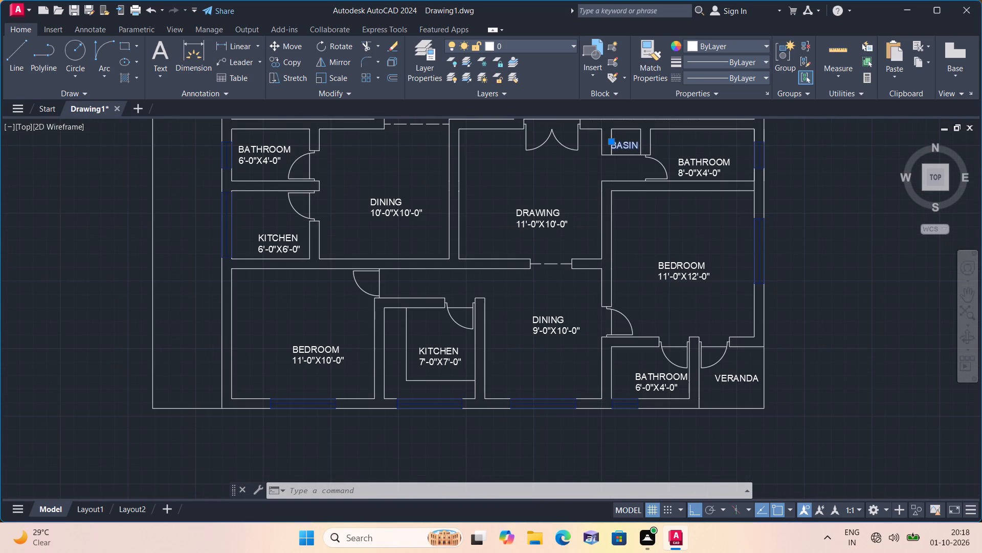
pyautogui.scroll(-2, 534, 347)
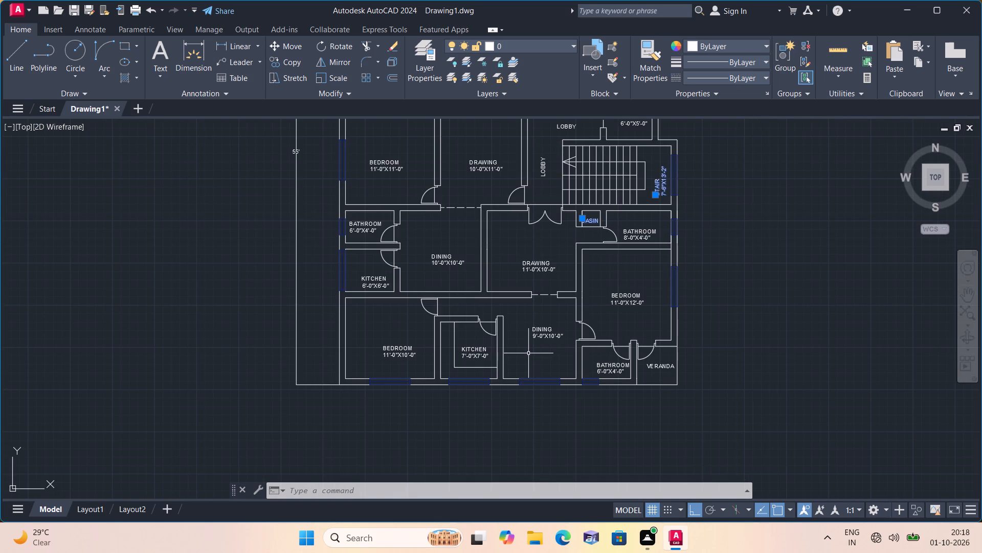
pyautogui.press('Escape')
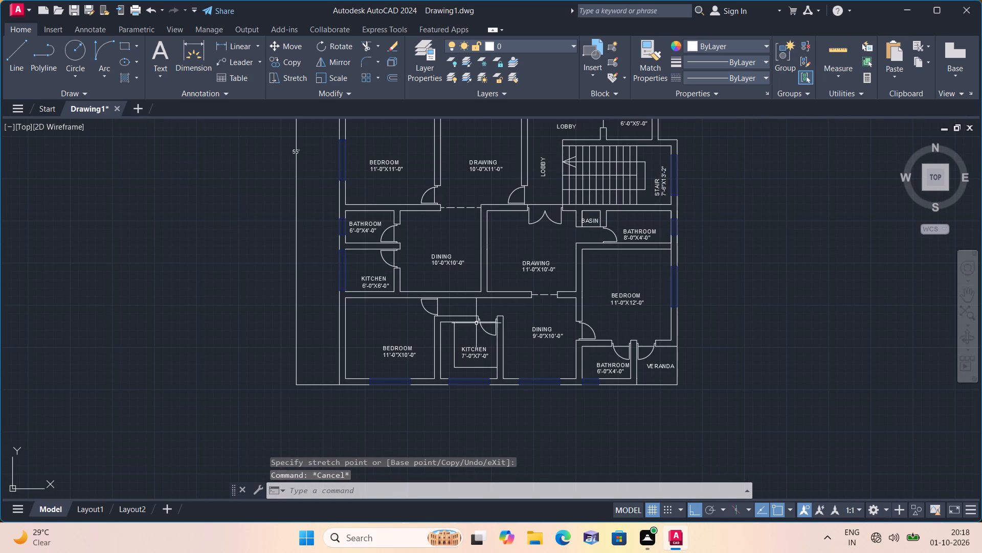
# Add the multiline text "w1" just outside the south window of the southwest 11'-0"X10'-0" bedroom.
pyautogui.scroll(1, 391, 400)
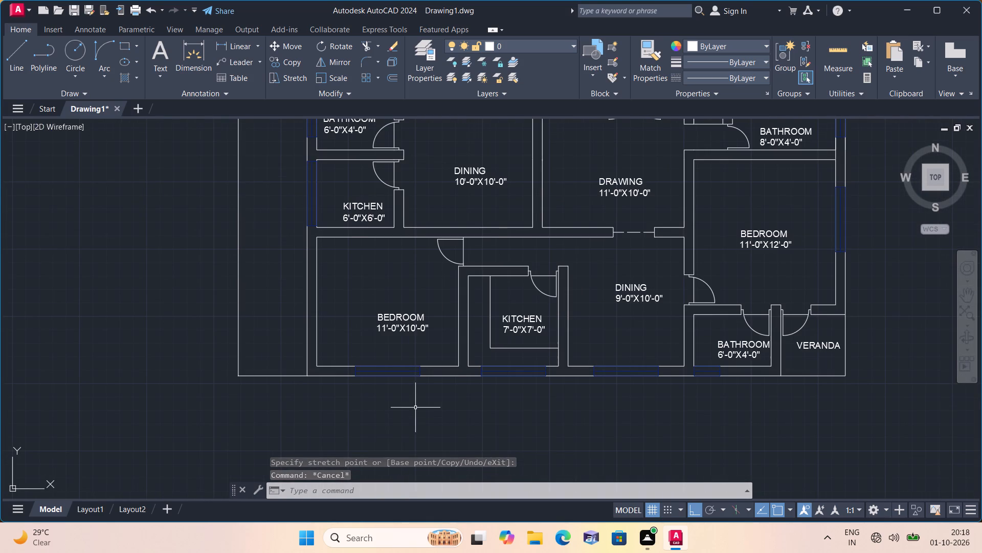
pyautogui.scroll(-1, 415, 408)
pyautogui.scroll(-1, 481, 399)
pyautogui.write('mt')
pyautogui.press('space')
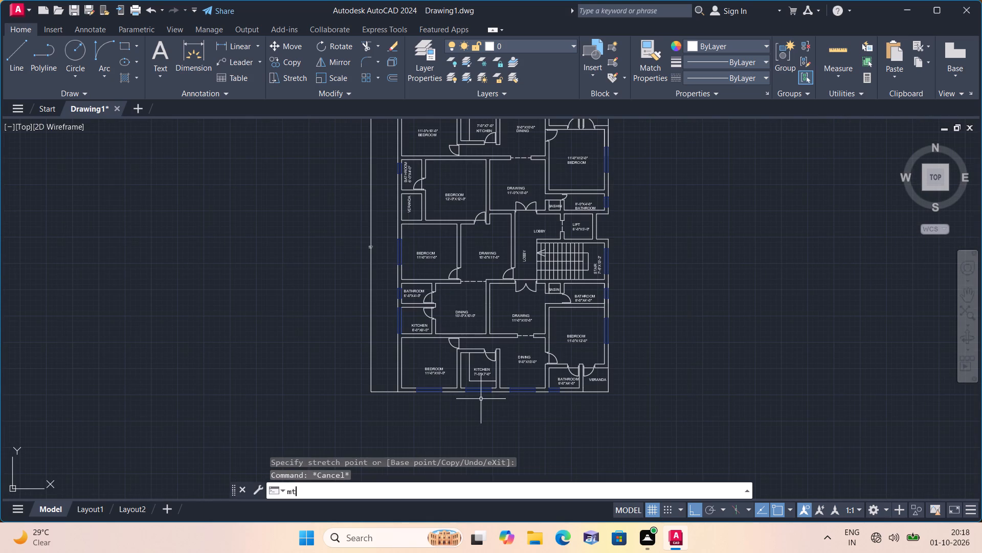
pyautogui.scroll(2, 411, 409)
pyautogui.tripleClick(429, 387)
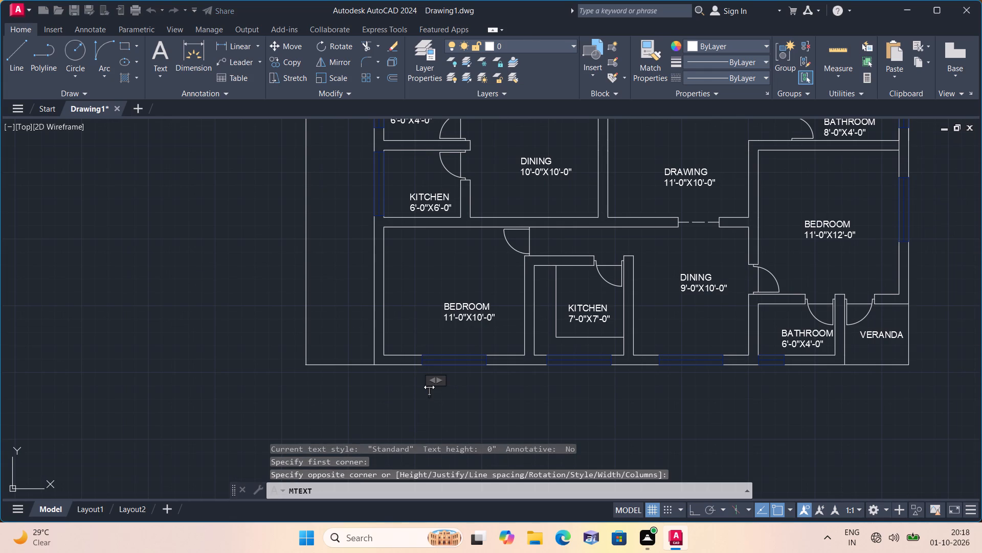
pyautogui.write('w1')
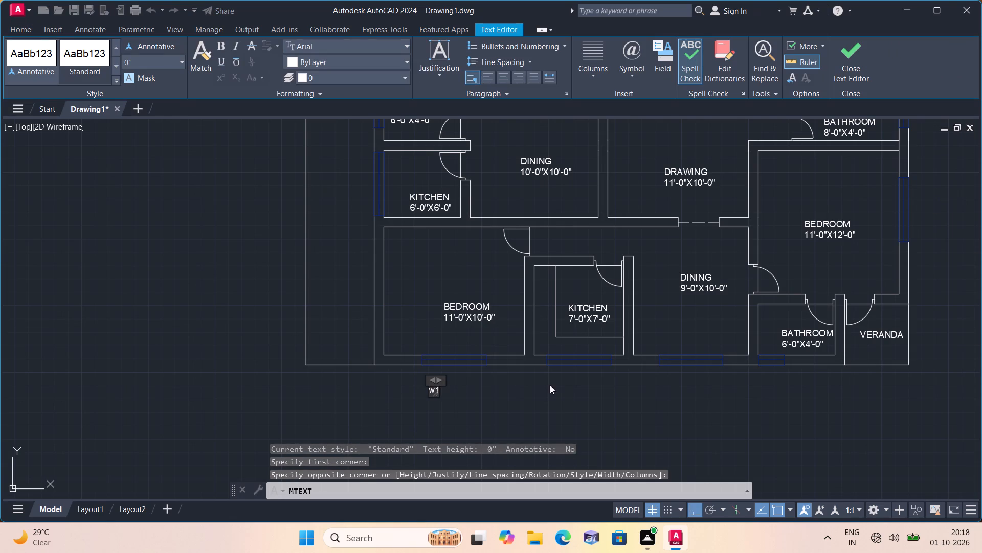
pyautogui.click(520, 378)
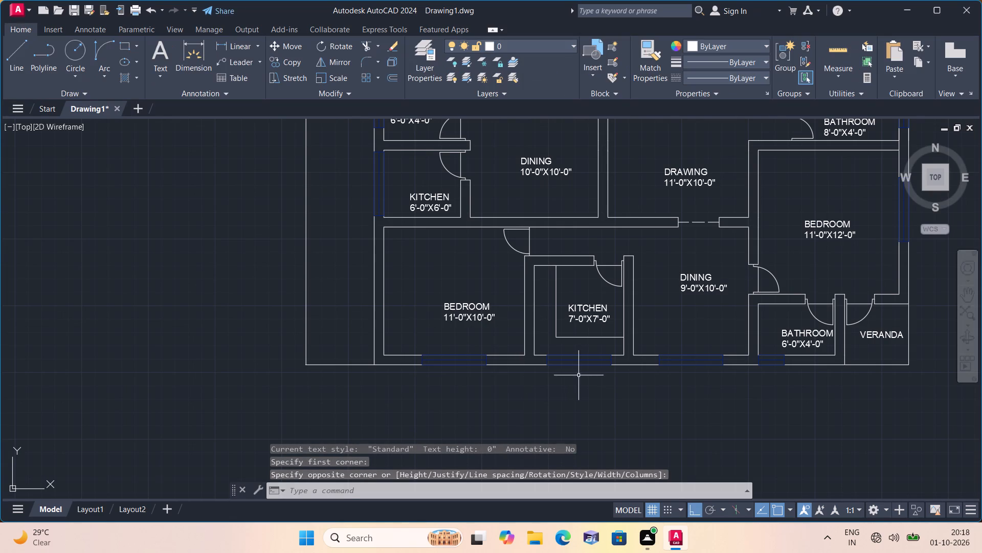
# Add the multiline text "W2" just outside the south window of the 7'-0"X7'-0" kitchen.
pyautogui.scroll(1, 564, 382)
pyautogui.press('space')
pyautogui.tripleClick(564, 382)
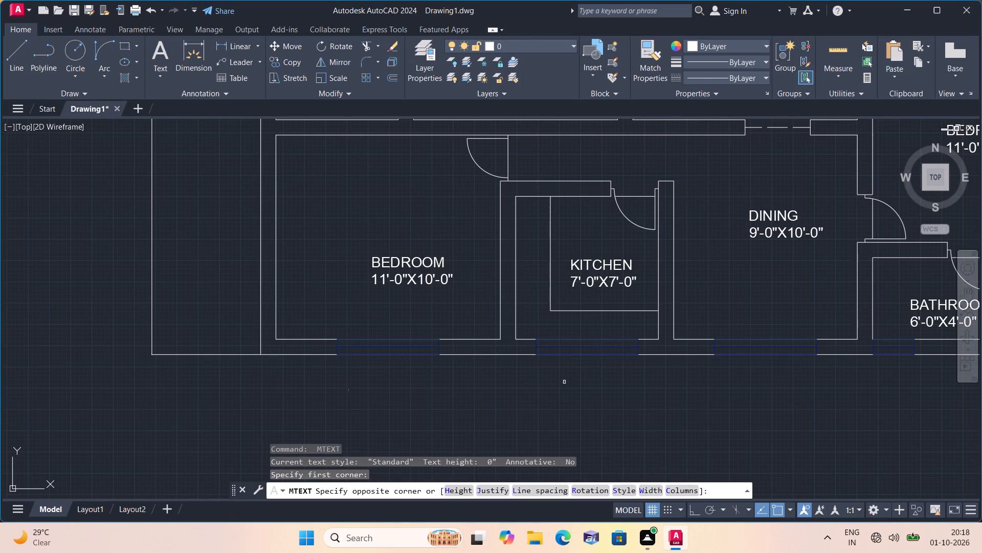
pyautogui.write('w2')
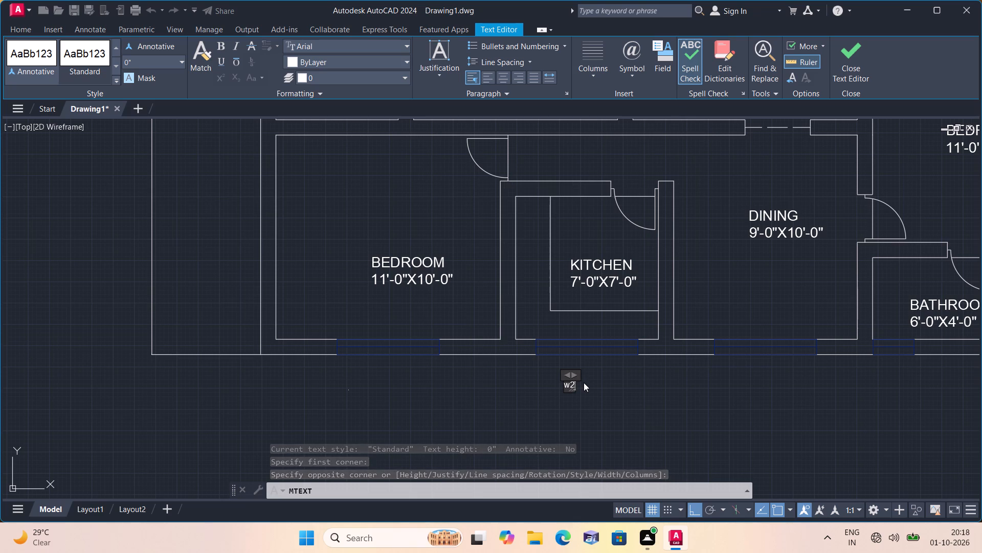
pyautogui.press('BackSpace')
pyautogui.press('BackSpace')
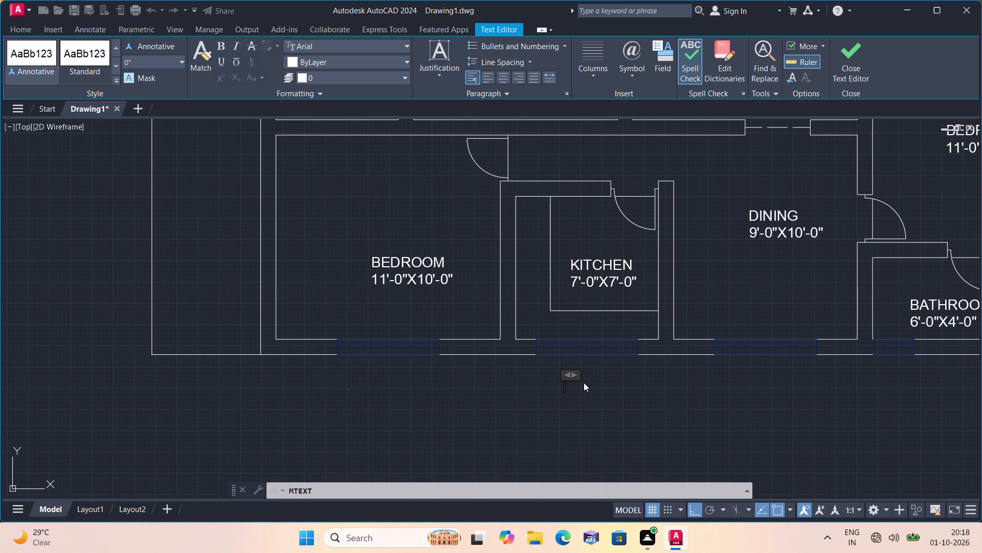
pyautogui.write('W2')
pyautogui.click(586, 385)
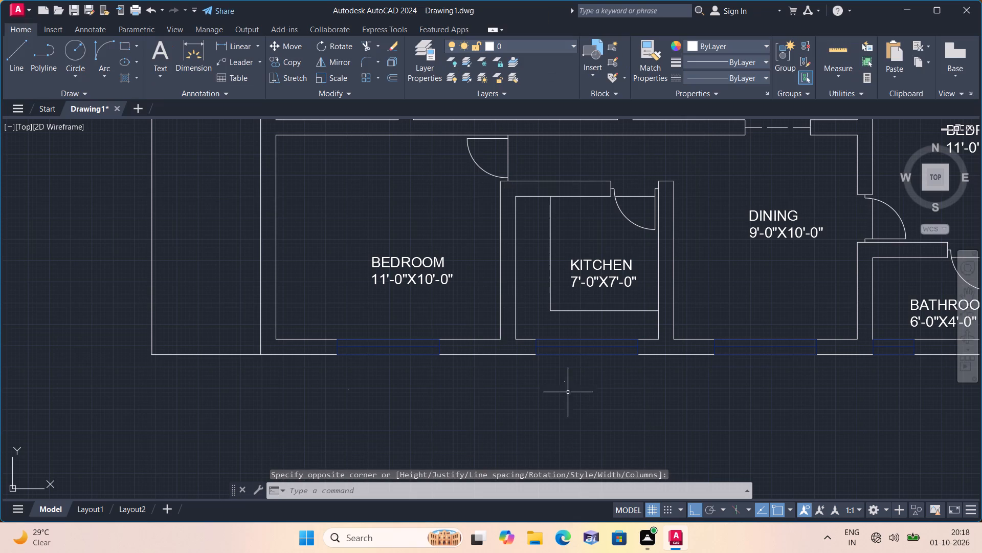
# Edit the tag below the southwest bedroom's south window so it reads "W1" with a capital letter.
pyautogui.scroll(1, 317, 399)
pyautogui.click(360, 385)
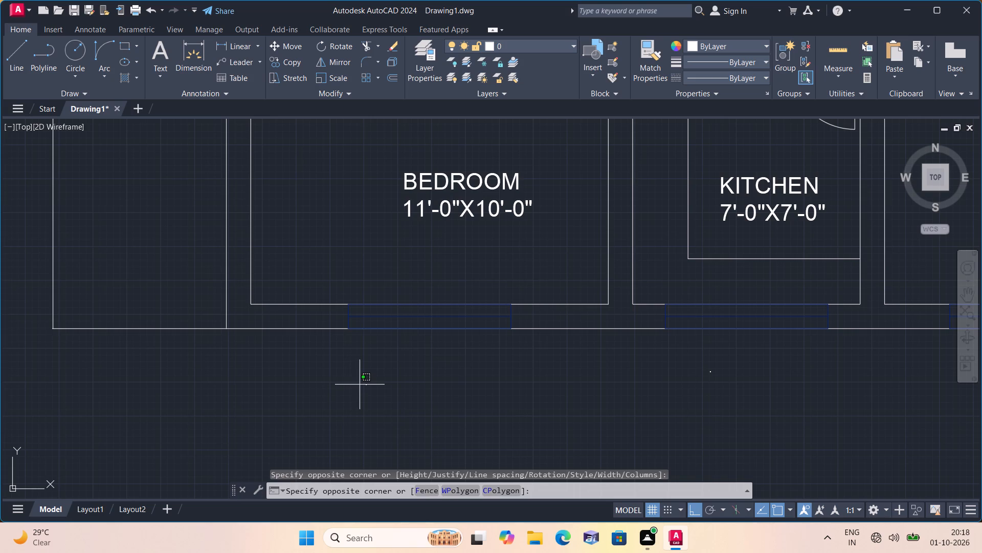
pyautogui.doubleClick(368, 385)
pyautogui.click(366, 384)
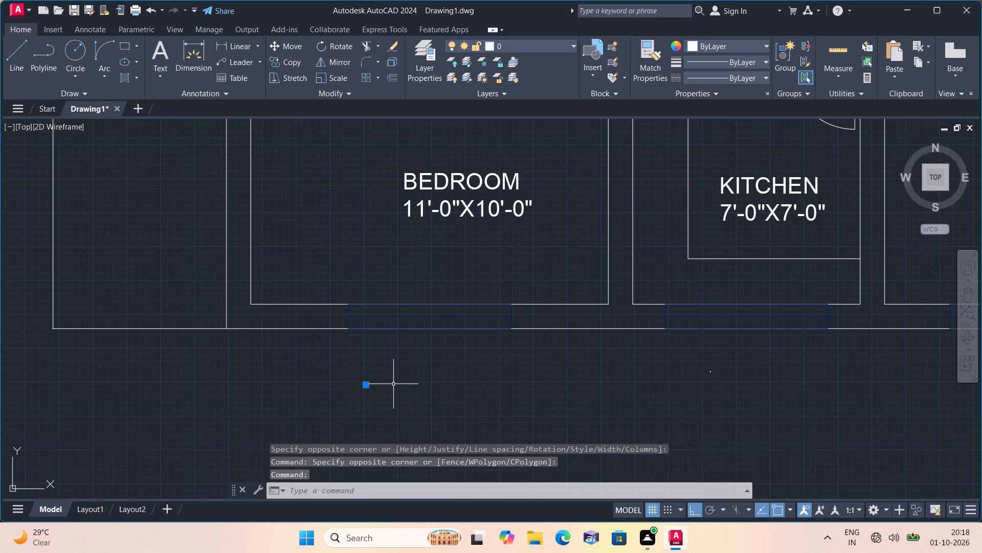
pyautogui.rightClick(393, 384)
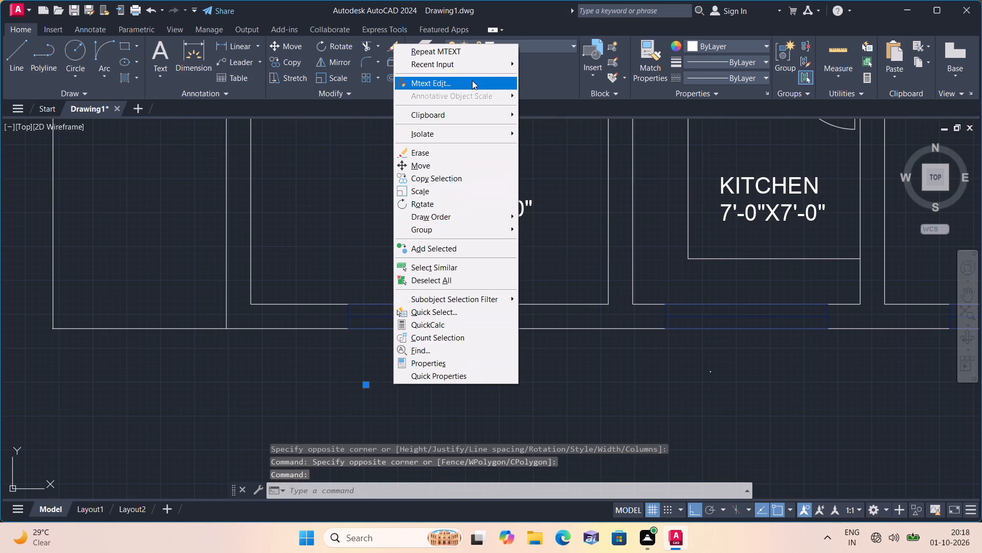
pyautogui.click(472, 80)
pyautogui.scroll(3, 366, 384)
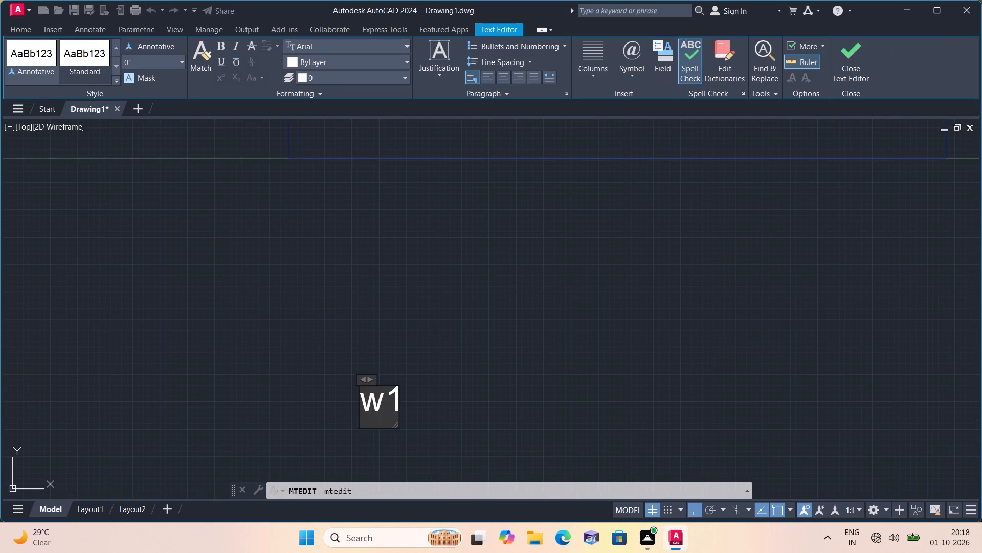
pyautogui.click(384, 408)
pyautogui.press('BackSpace')
pyautogui.press('w')
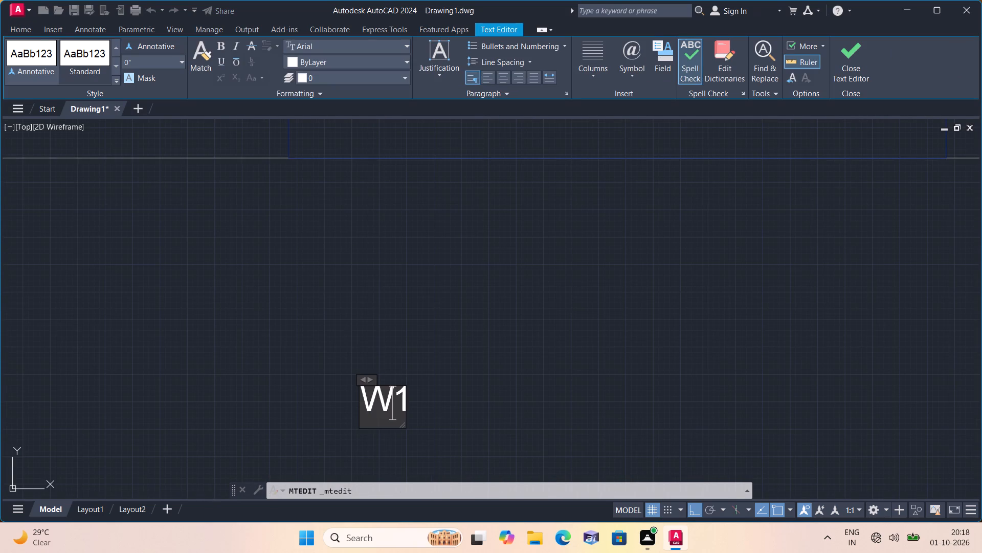
pyautogui.click(466, 396)
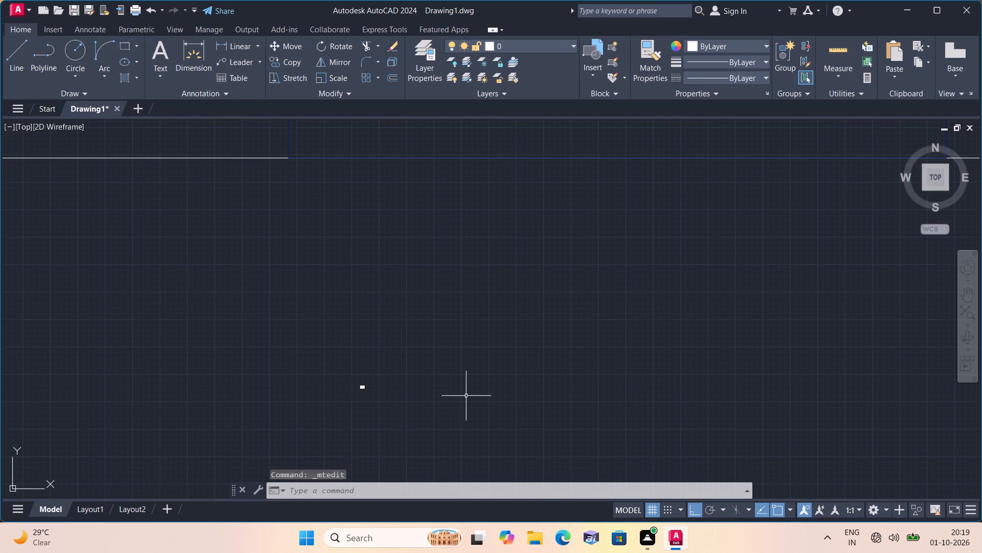
# Examine the new window tags along the south wall and their size relative to the whole plan.
pyautogui.scroll(-2, 466, 396)
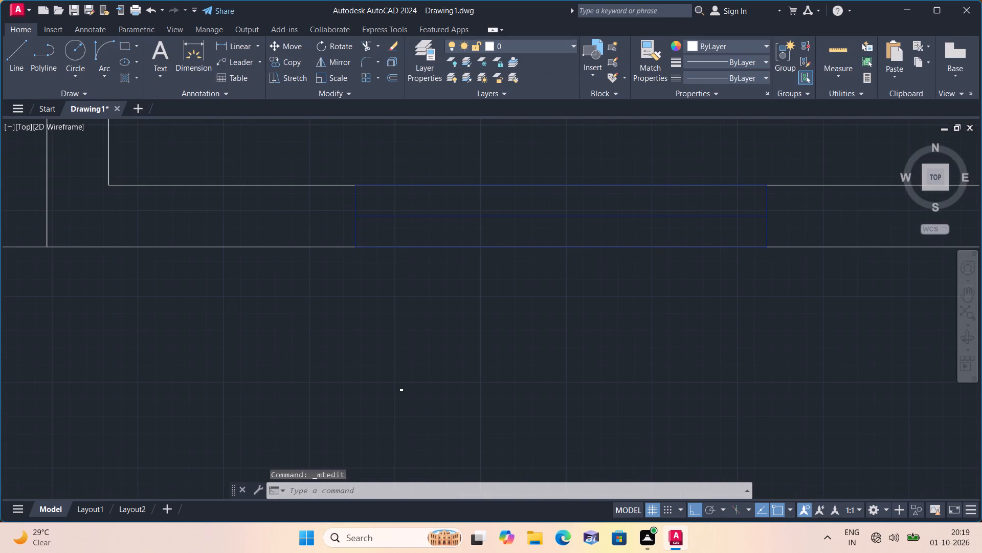
pyautogui.scroll(-2, 466, 396)
pyautogui.scroll(2, 466, 396)
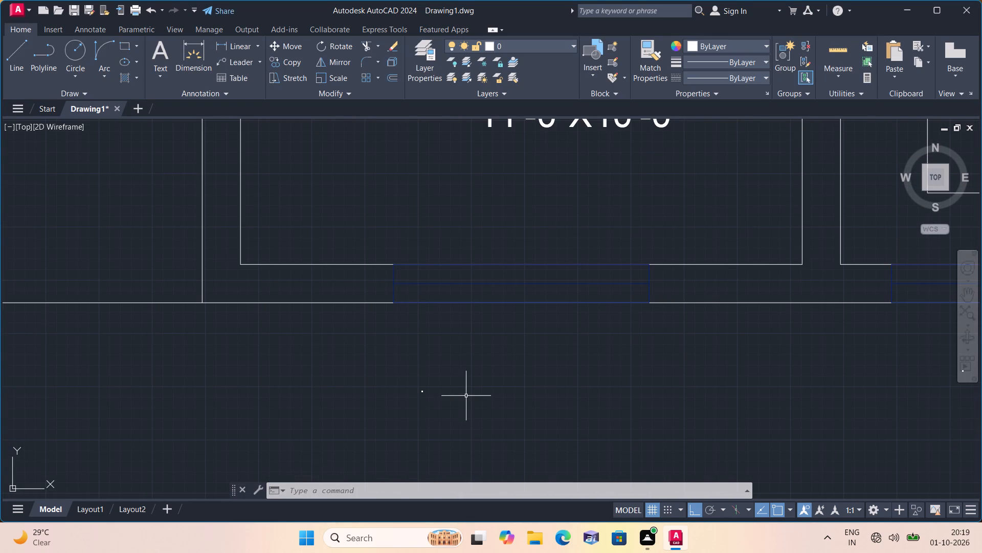
pyautogui.scroll(-2, 466, 396)
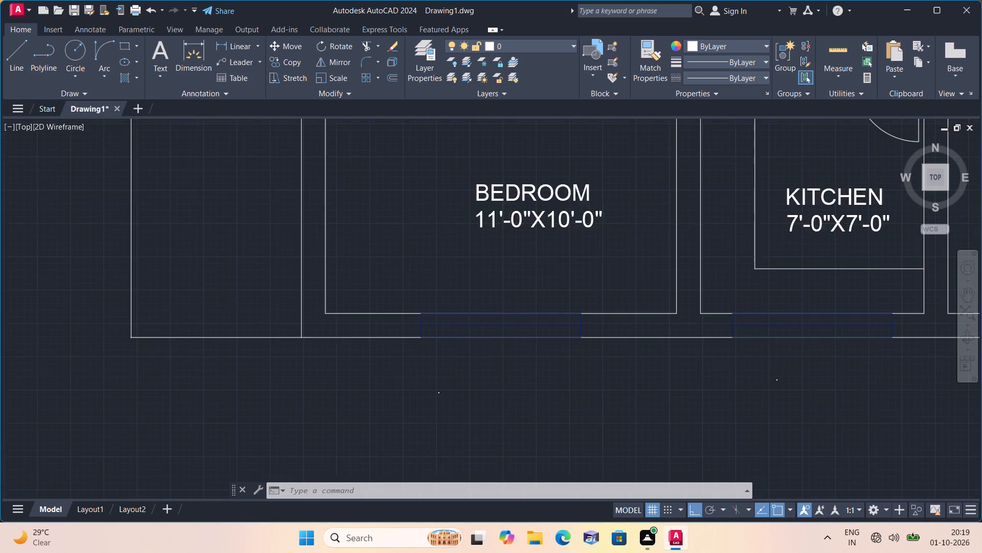
pyautogui.moveTo(600, 413); pyautogui.dragTo(593, 403, button='middle')
pyautogui.middleClick(639, 403)
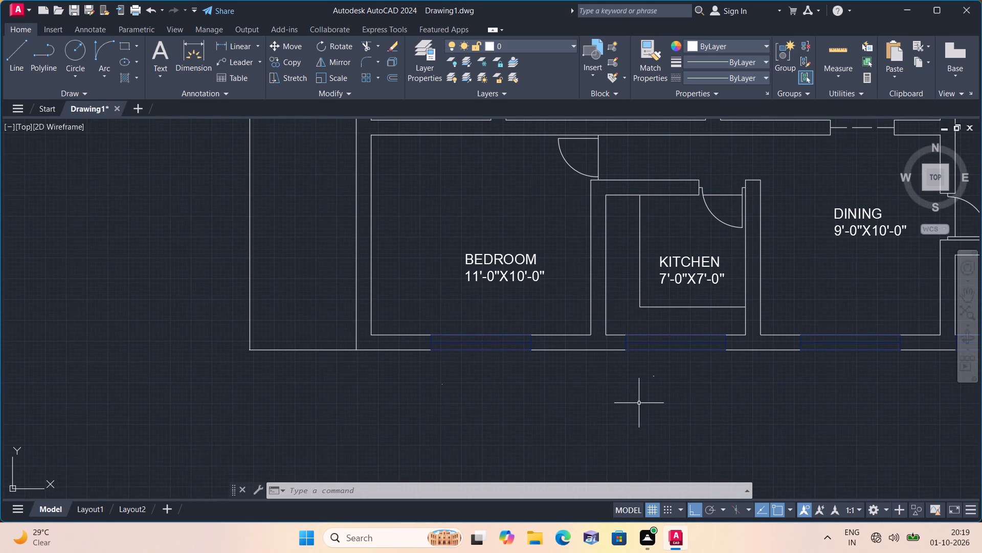
pyautogui.moveTo(634, 403); pyautogui.dragTo(609, 403, button='middle')
pyautogui.scroll(-1, 670, 393)
pyautogui.moveTo(667, 393); pyautogui.dragTo(635, 398, button='middle')
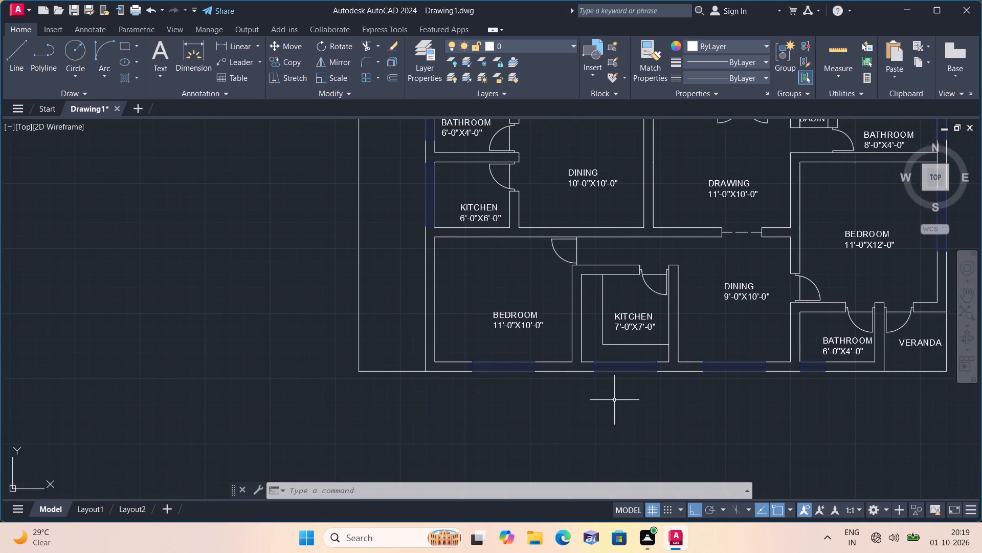
pyautogui.scroll(-2, 732, 412)
pyautogui.moveTo(721, 417); pyautogui.dragTo(694, 426, button='middle')
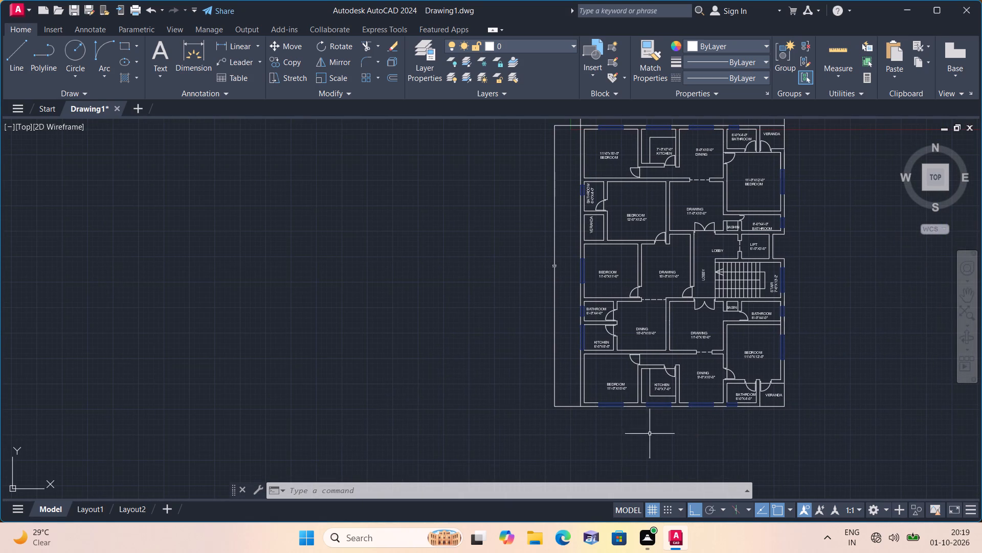
# Add the multiline text "H.W" just outside the south window of the southeast 6'-0"X4'-0" bathroom.
pyautogui.scroll(2, 725, 418)
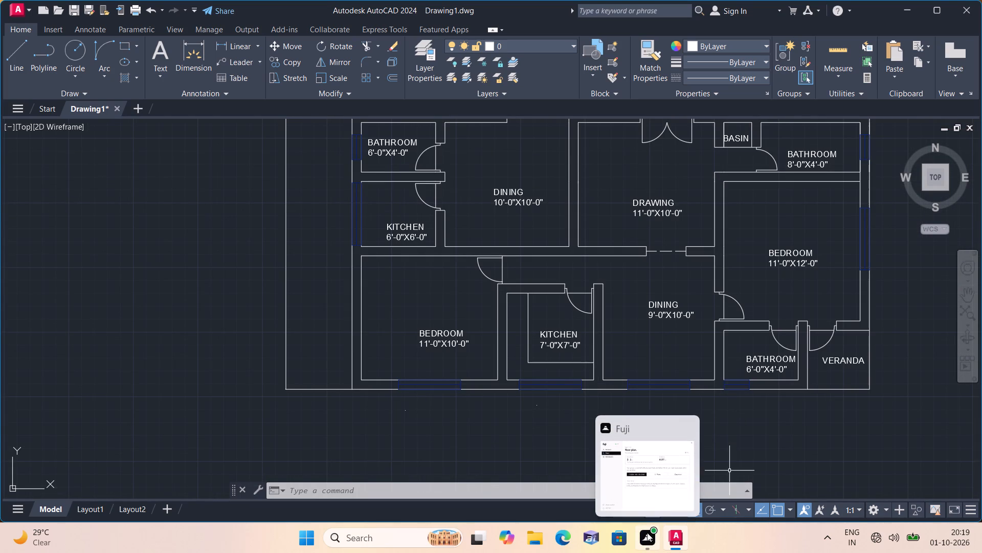
pyautogui.moveTo(764, 409); pyautogui.dragTo(750, 414, button='middle')
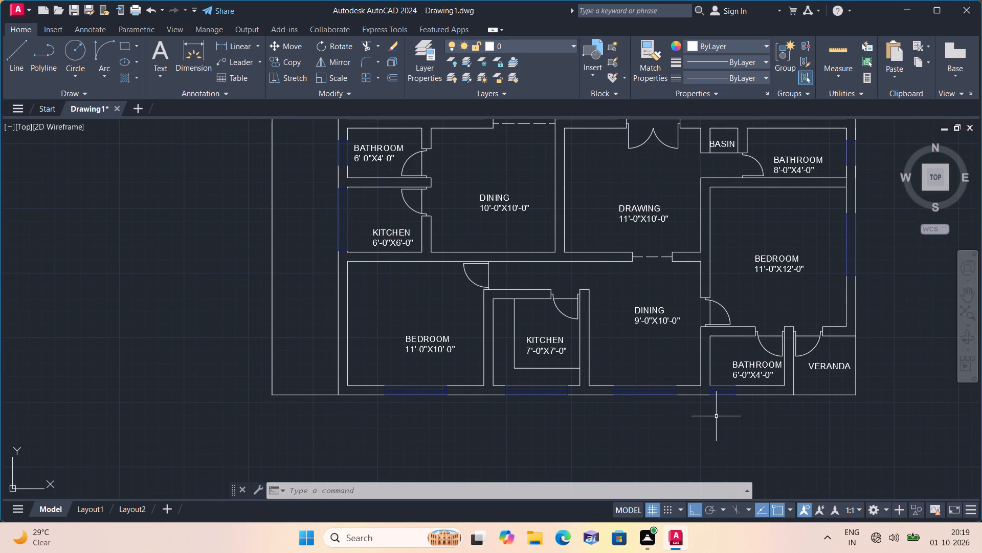
pyautogui.press('space')
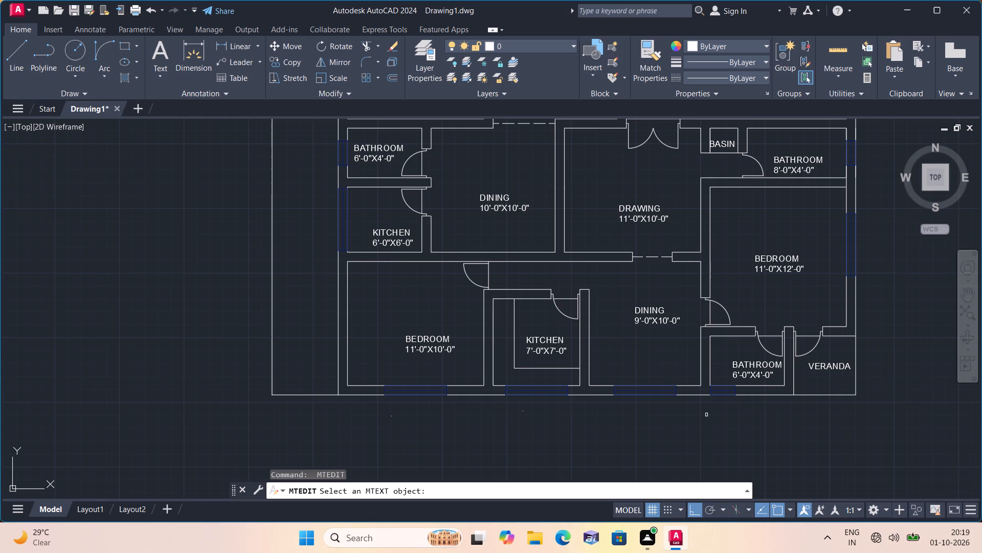
pyautogui.press('Escape')
pyautogui.write('MT')
pyautogui.press('space')
pyautogui.scroll(1, 706, 415)
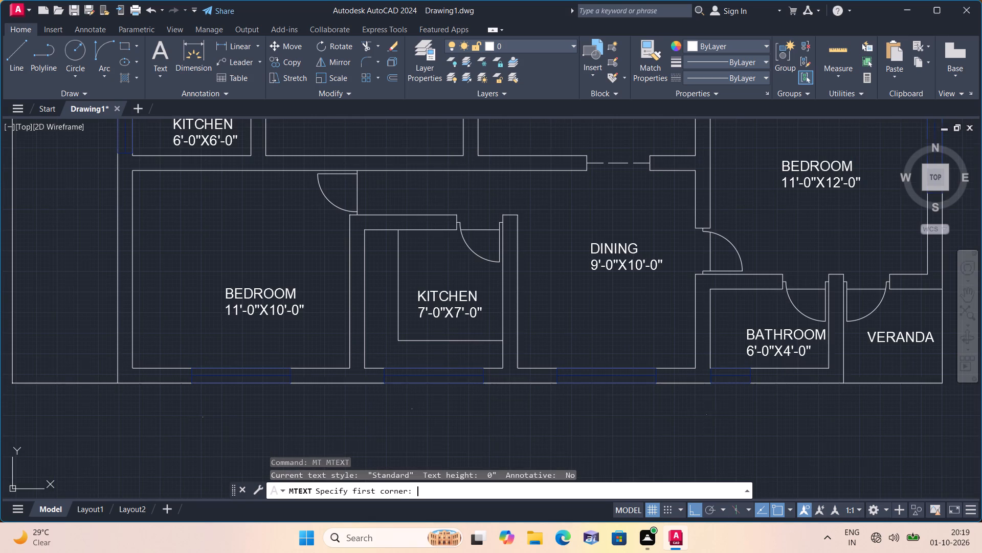
pyautogui.tripleClick(707, 415)
pyautogui.click(707, 415)
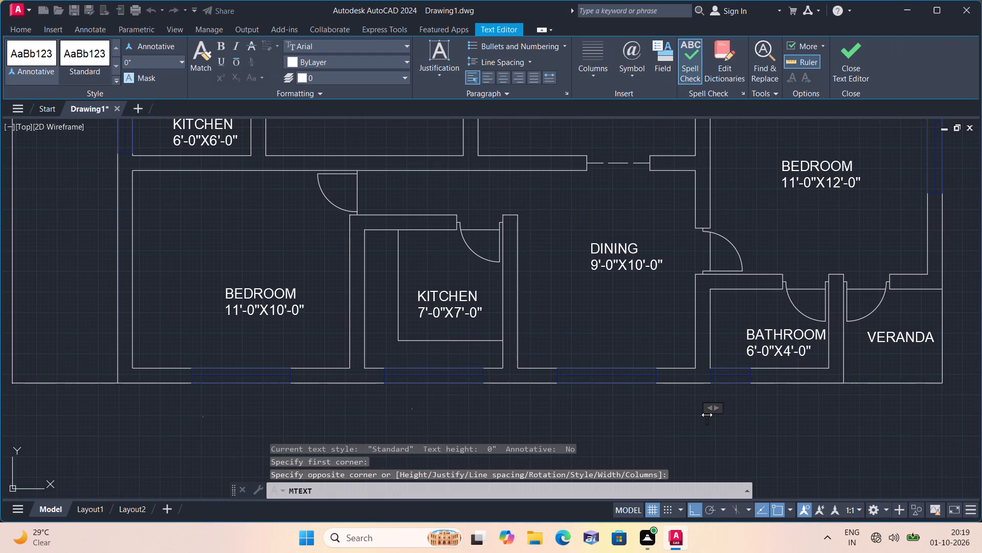
pyautogui.press('h')
pyautogui.press('.')
pyautogui.press('w')
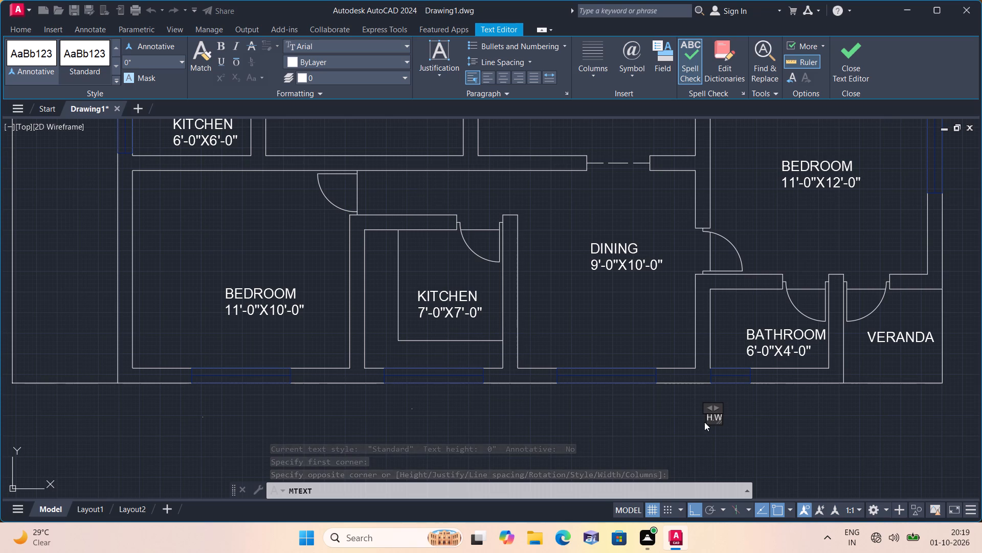
pyautogui.click(704, 422)
# Examine the tags below the south wall and the windows along the other outer walls of the plan.
pyautogui.scroll(3, 681, 420)
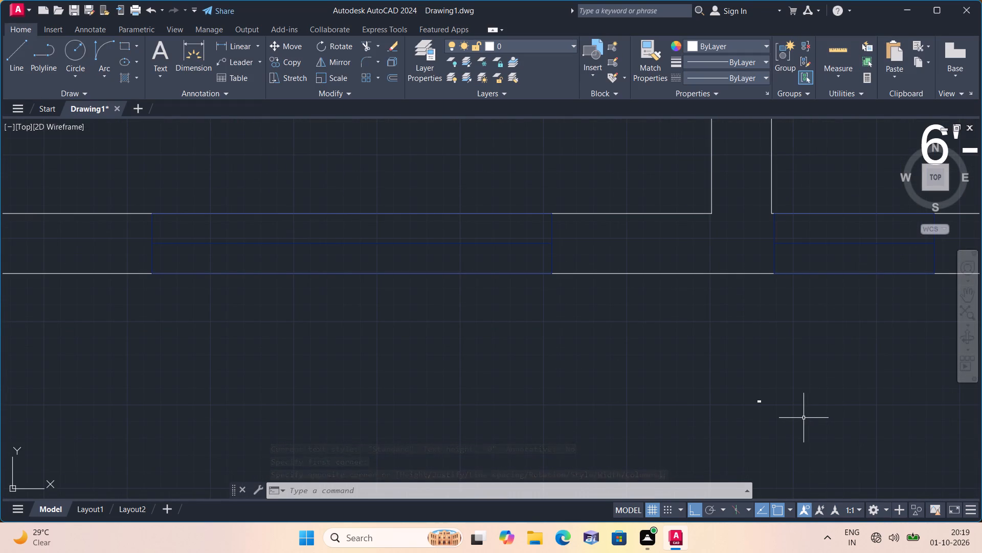
pyautogui.middleClick(796, 417)
pyautogui.moveTo(743, 421); pyautogui.dragTo(725, 436, button='middle')
pyautogui.scroll(-2, 732, 391)
pyautogui.moveTo(806, 386); pyautogui.dragTo(706, 426, button='middle')
pyautogui.scroll(-1, 806, 386)
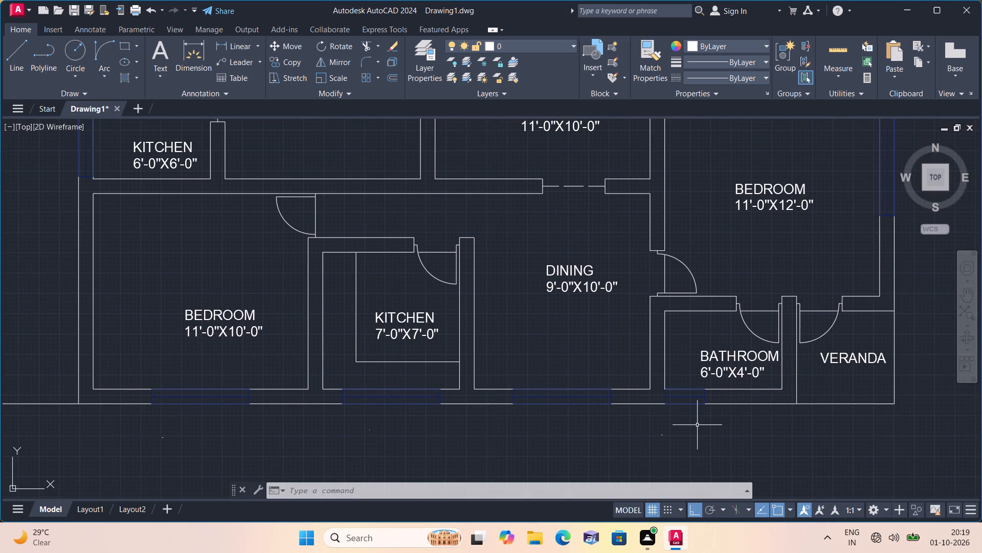
pyautogui.moveTo(788, 394); pyautogui.dragTo(680, 465, button='middle')
pyautogui.scroll(-1, 788, 394)
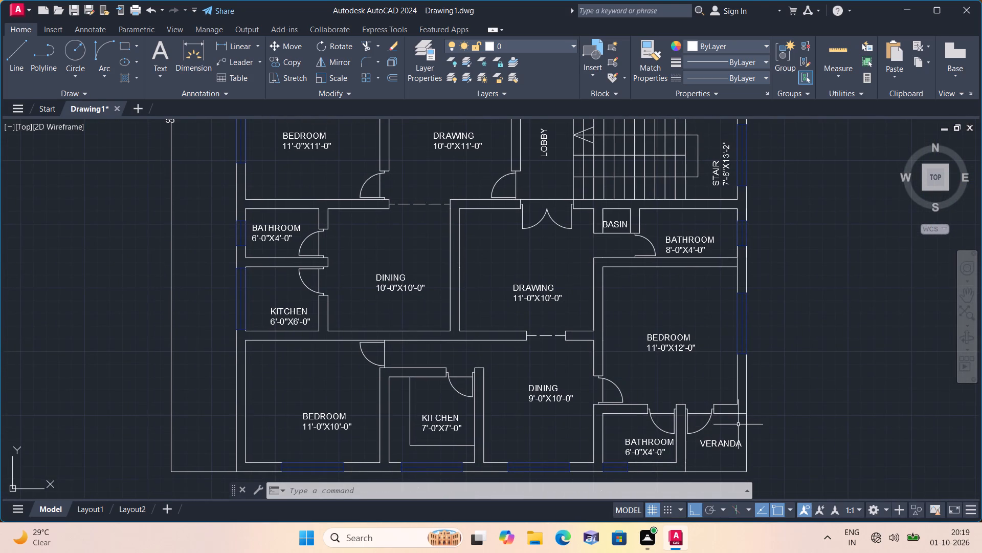
pyautogui.scroll(-1, 526, 381)
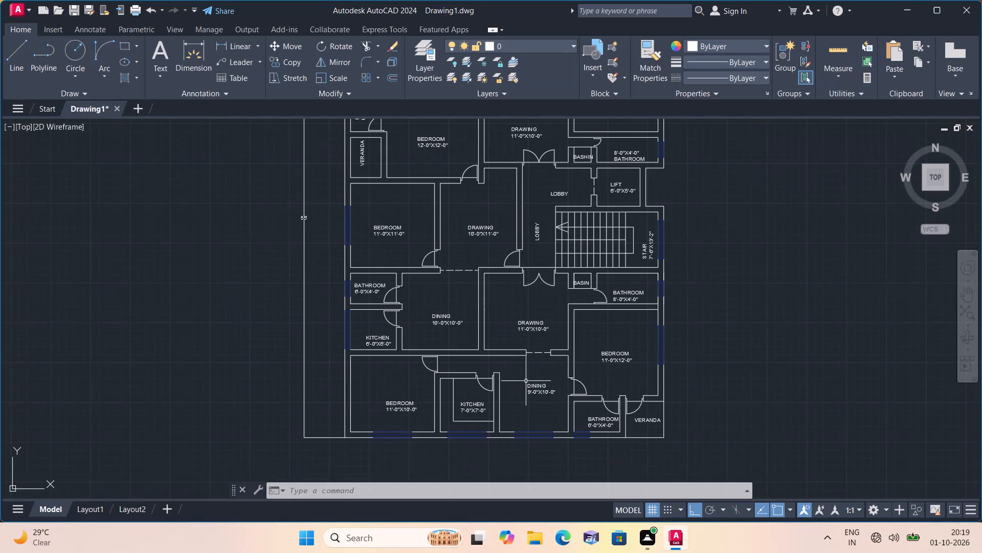
pyautogui.scroll(-1, 526, 381)
pyautogui.scroll(3, 393, 400)
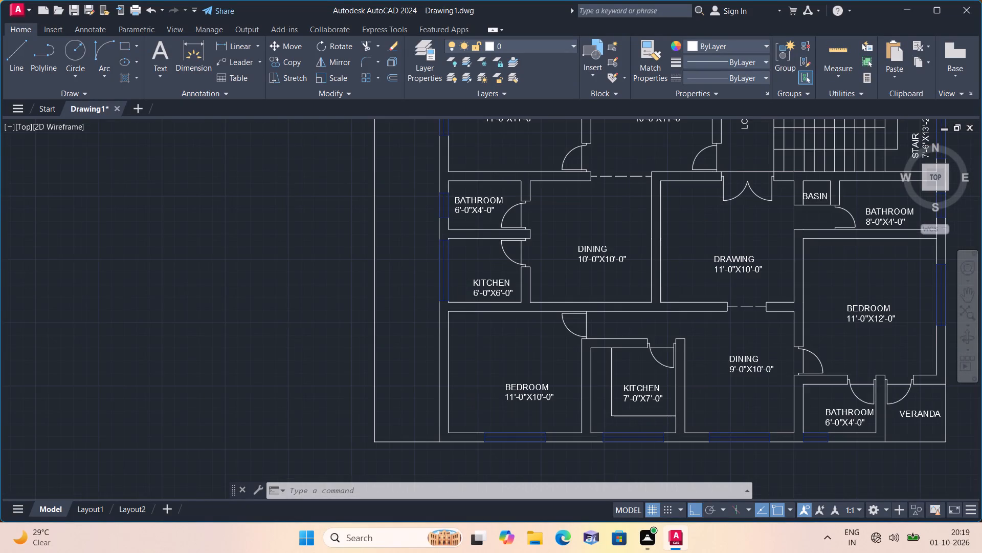
pyautogui.moveTo(424, 393); pyautogui.dragTo(400, 491, button='middle')
pyautogui.scroll(-1, 399, 457)
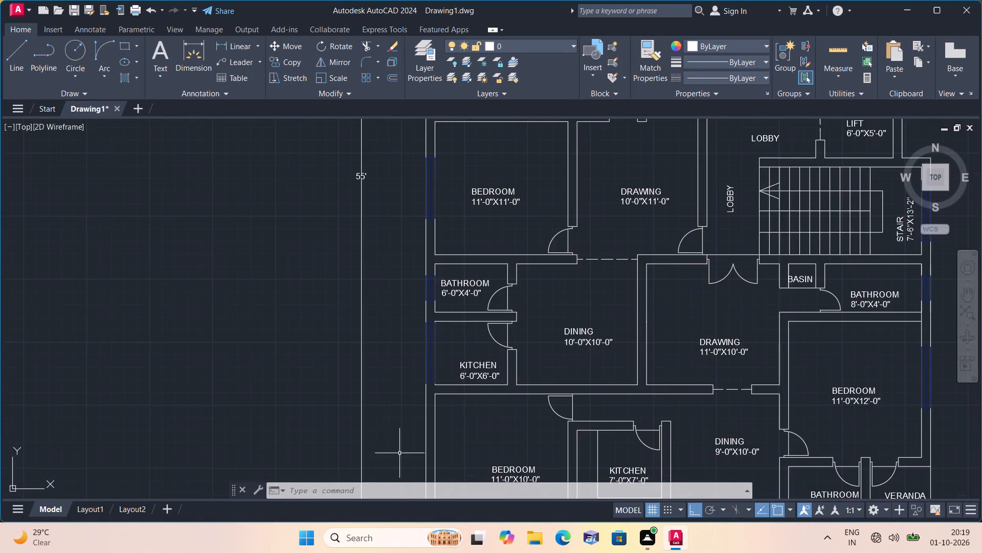
pyautogui.scroll(-1, 399, 451)
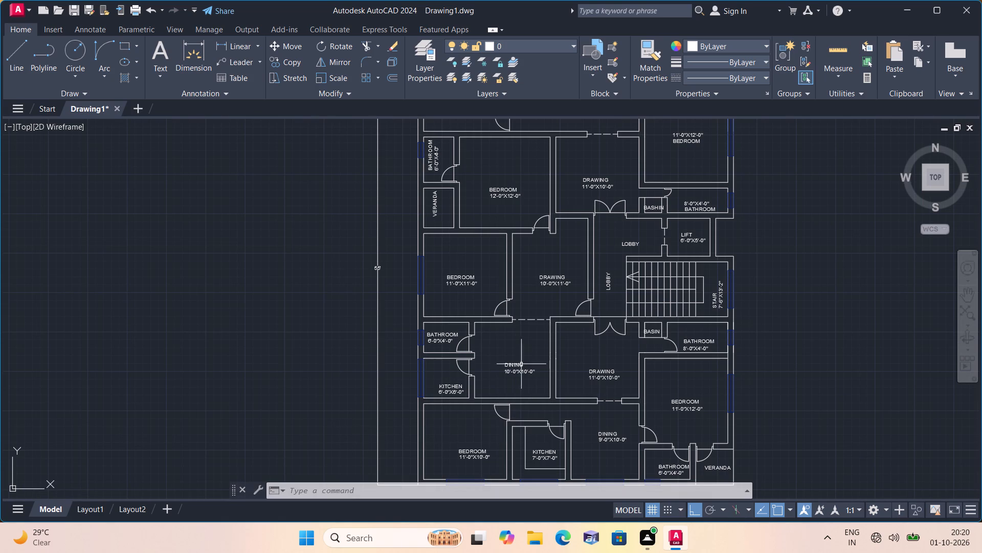
pyautogui.scroll(1, 435, 355)
pyautogui.scroll(-1, 435, 355)
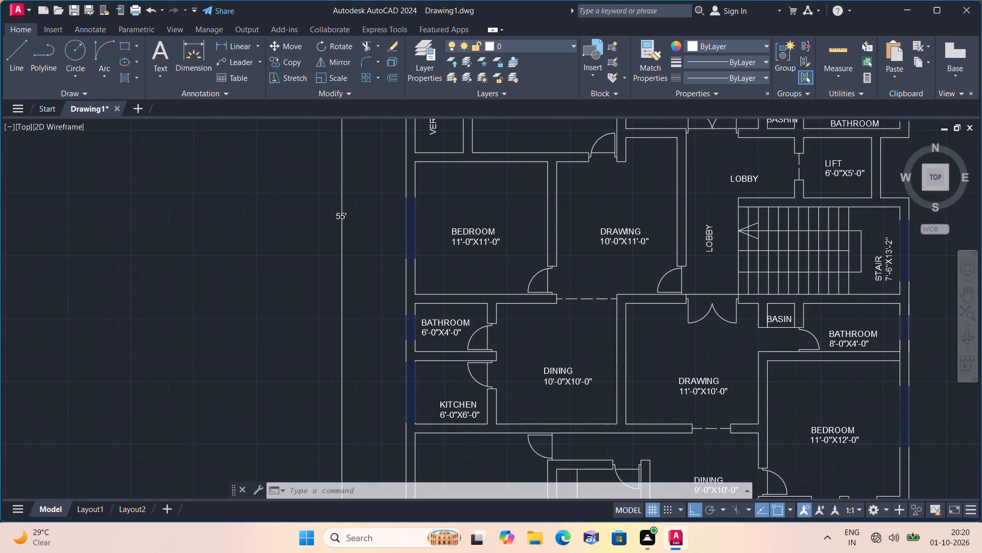
pyautogui.scroll(-1, 435, 355)
pyautogui.scroll(1, 435, 355)
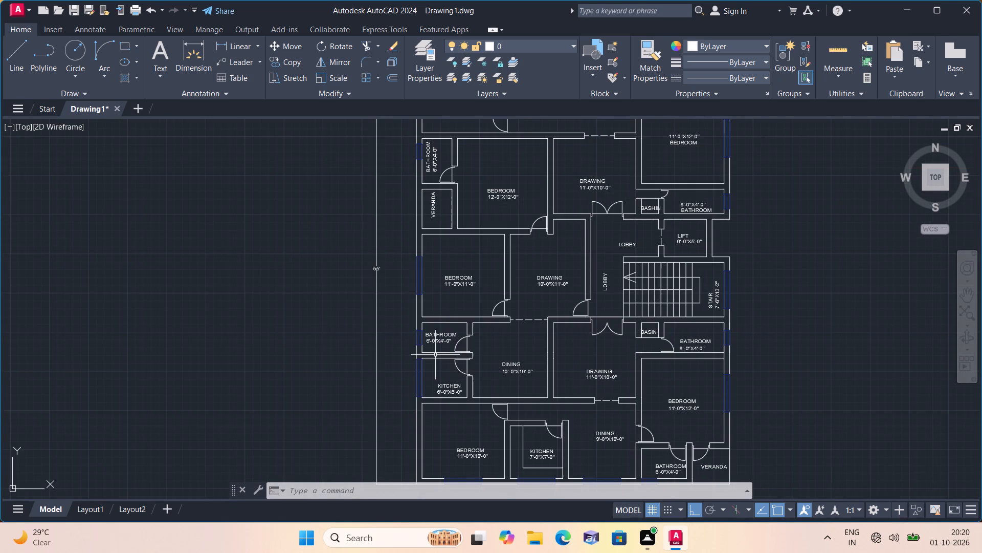
pyautogui.scroll(-2, 435, 355)
pyautogui.scroll(1, 435, 355)
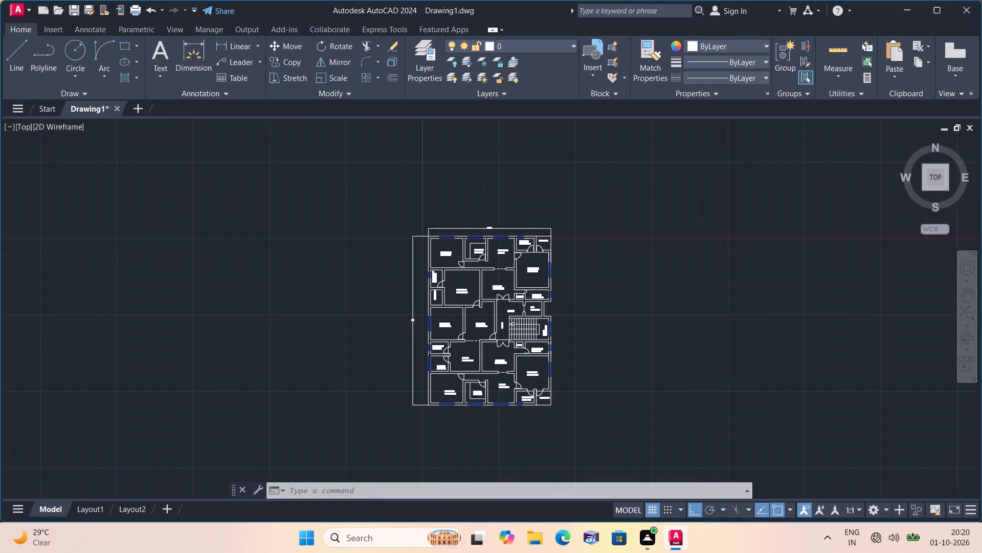
pyautogui.scroll(-2, 435, 355)
pyautogui.scroll(2, 435, 355)
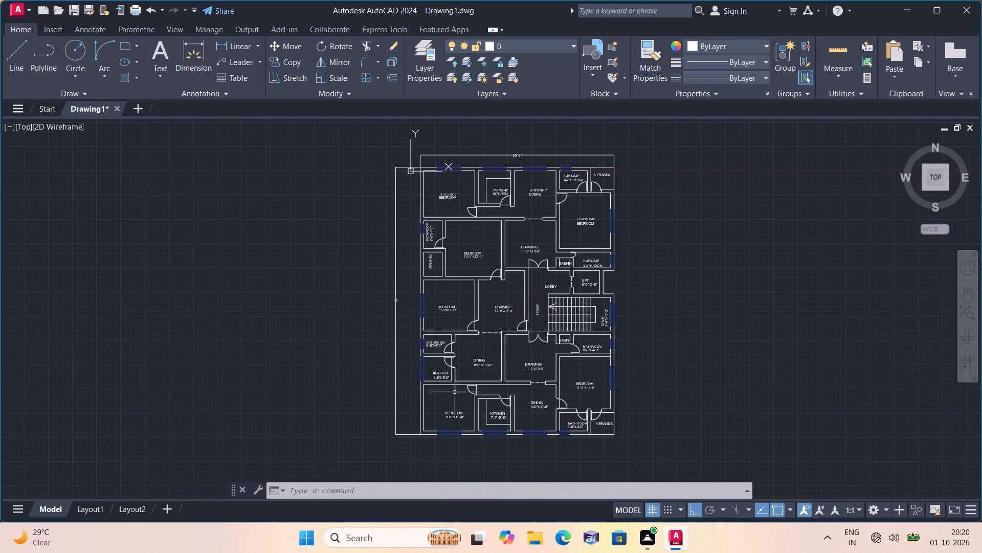
pyautogui.scroll(2, 465, 400)
pyautogui.scroll(-1, 561, 475)
pyautogui.moveTo(557, 472); pyautogui.dragTo(551, 434, button='middle')
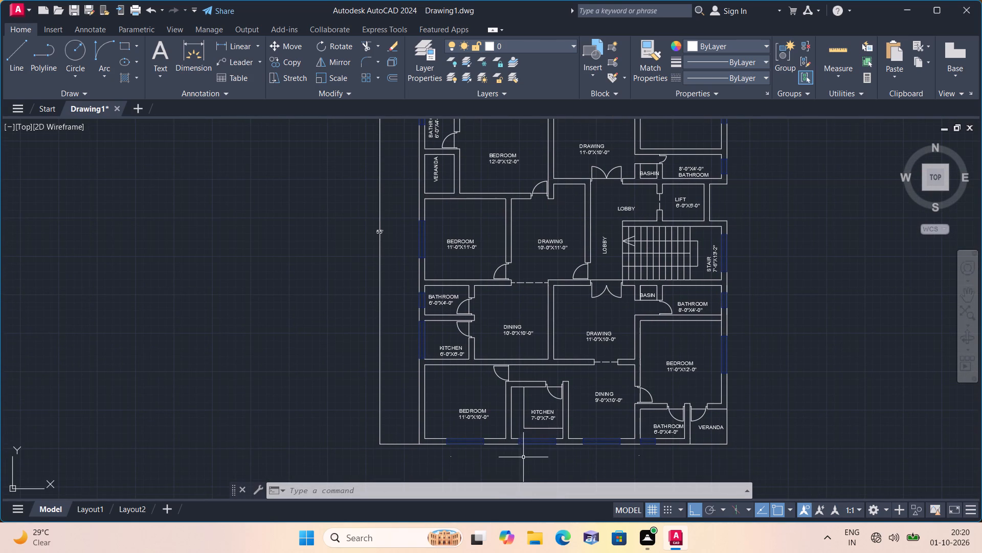
# Examine the south wall windows with their tags and the windows along the east outer wall of the plan.
pyautogui.scroll(1, 521, 461)
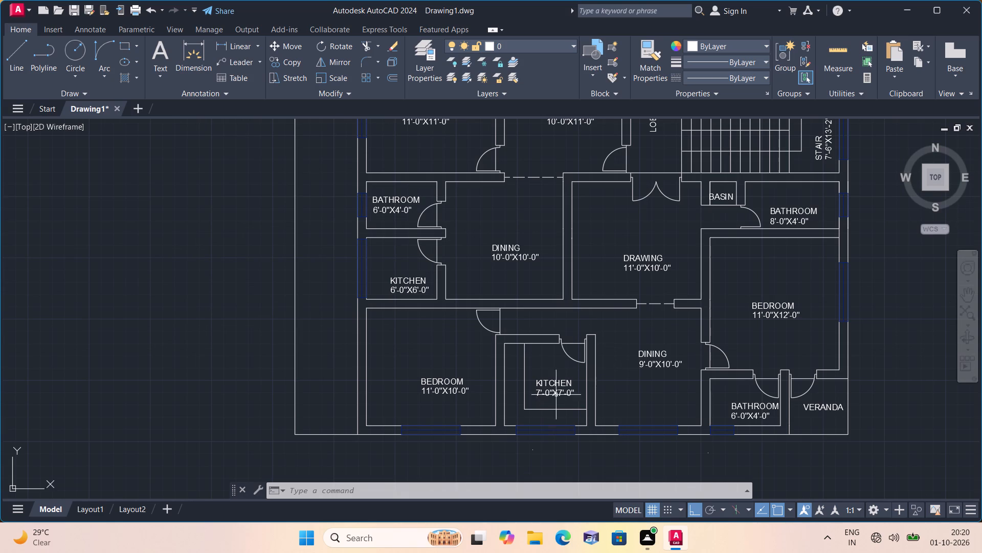
pyautogui.scroll(1, 430, 445)
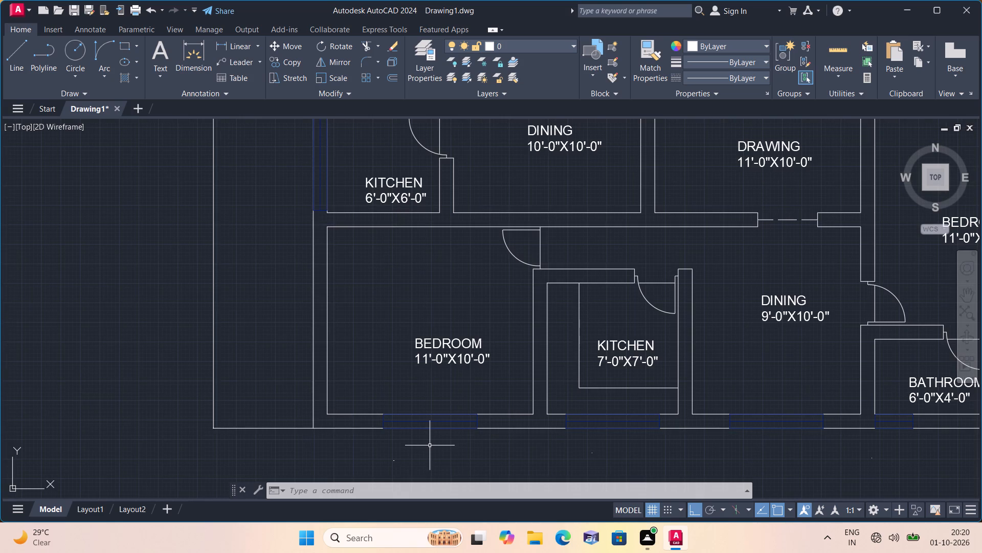
pyautogui.scroll(-2, 430, 445)
pyautogui.moveTo(513, 447); pyautogui.dragTo(394, 374, button='middle')
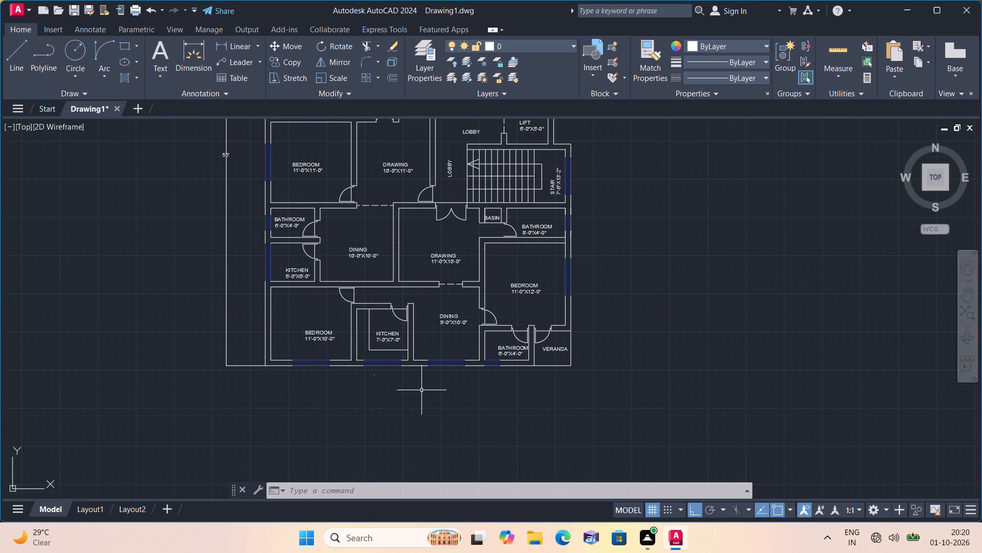
pyautogui.moveTo(480, 376); pyautogui.dragTo(464, 459, button='middle')
pyautogui.scroll(1, 551, 401)
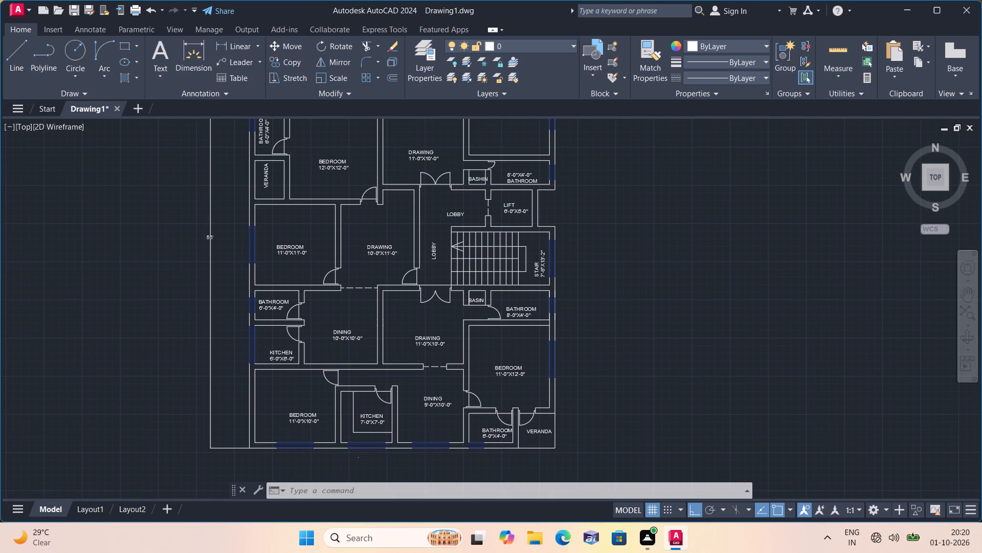
pyautogui.scroll(1, 551, 401)
pyautogui.moveTo(551, 401); pyautogui.dragTo(592, 455, button='middle')
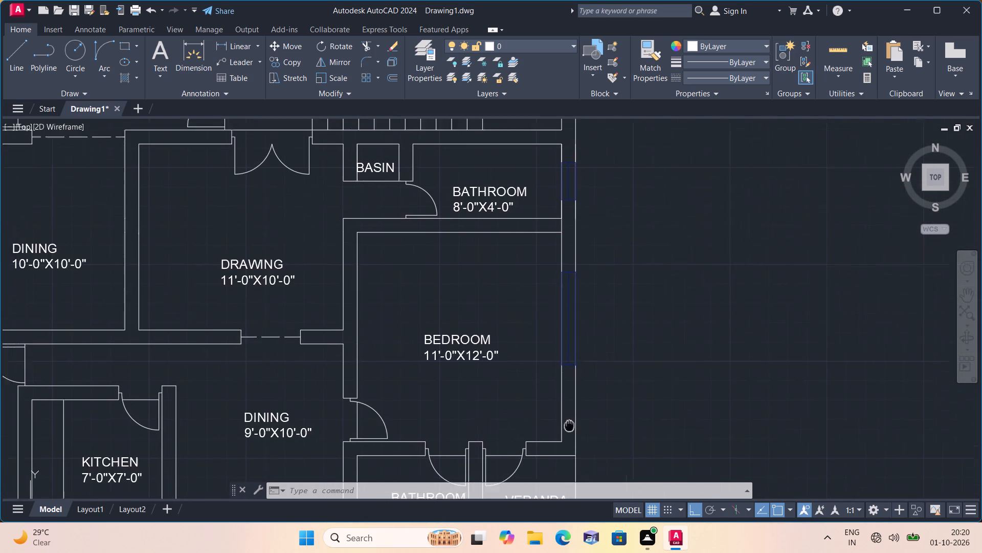
pyautogui.moveTo(592, 455); pyautogui.dragTo(602, 486, button='middle')
pyautogui.scroll(-1, 602, 486)
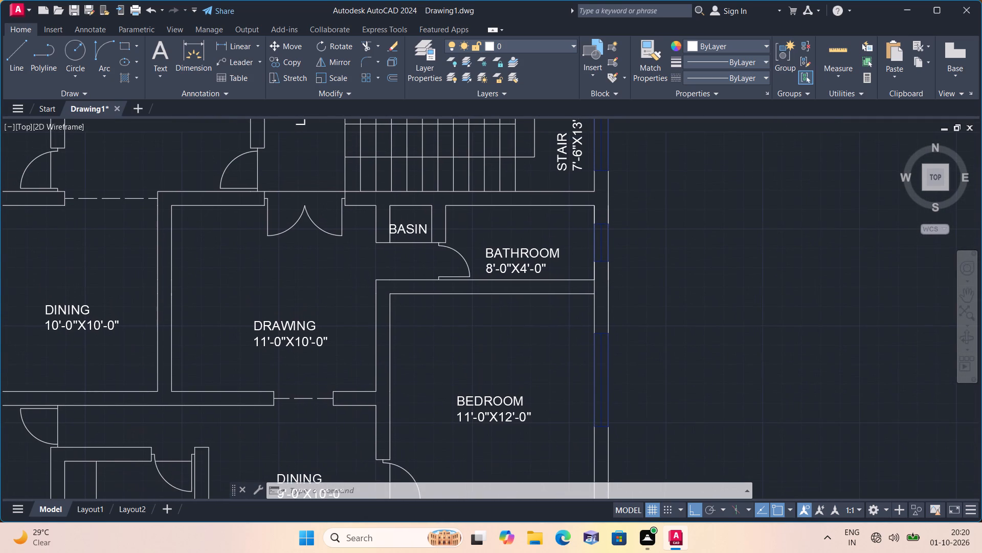
pyautogui.scroll(-1, 599, 481)
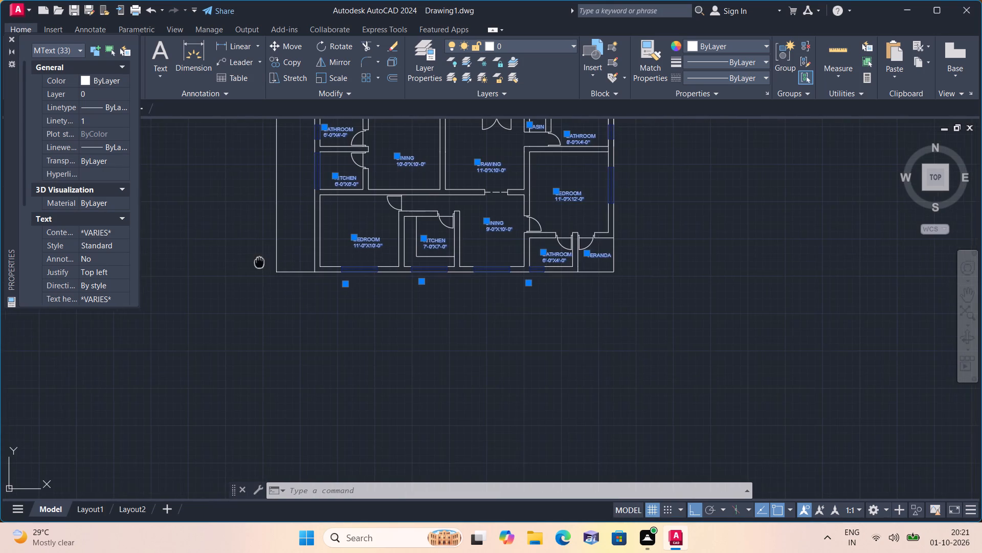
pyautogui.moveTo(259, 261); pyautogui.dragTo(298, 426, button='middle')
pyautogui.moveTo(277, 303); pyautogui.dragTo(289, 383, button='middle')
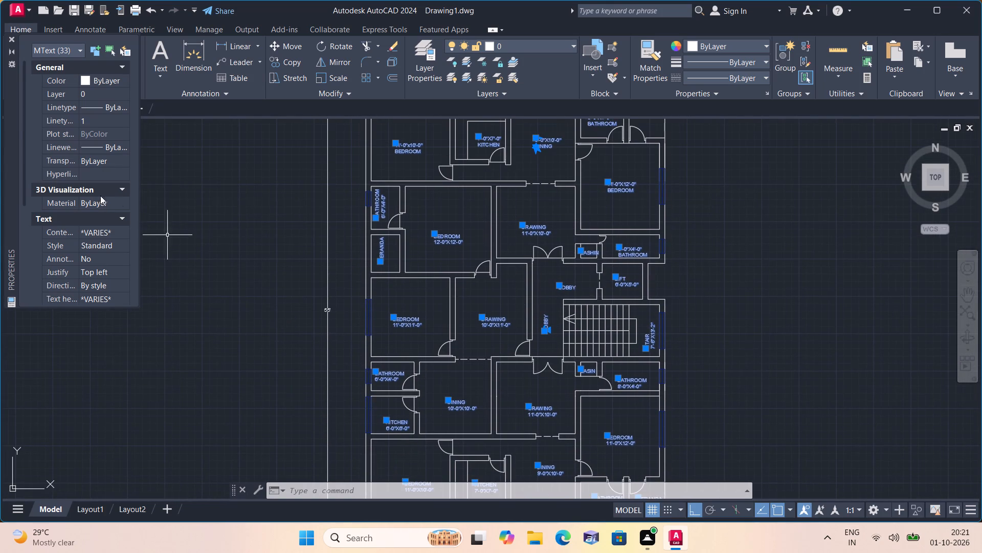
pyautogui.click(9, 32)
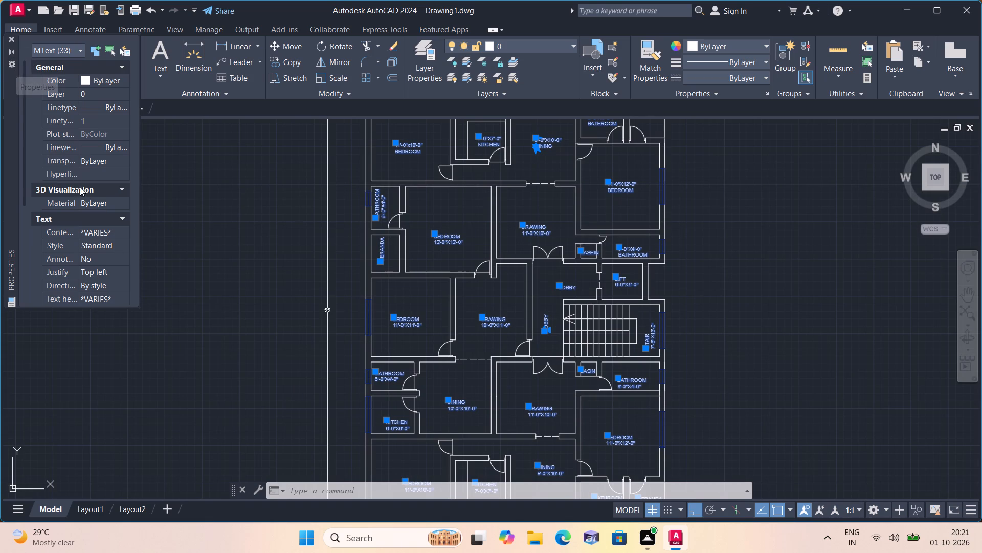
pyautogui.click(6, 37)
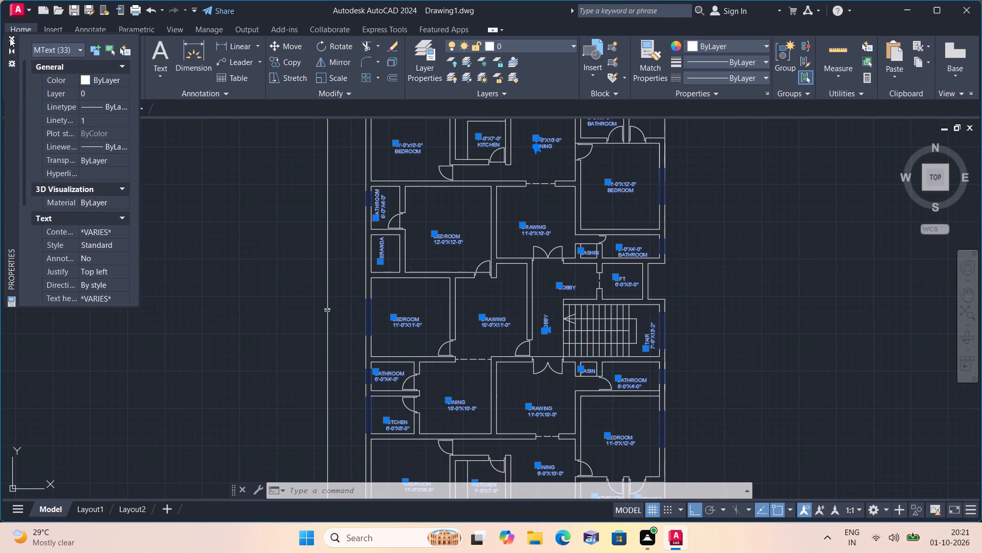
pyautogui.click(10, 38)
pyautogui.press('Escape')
# Select all multiline texts similar to the tag below the southwest bedroom's south window and set their text height to 6".
pyautogui.scroll(-2, 153, 181)
pyautogui.scroll(4, 254, 291)
pyautogui.moveTo(260, 295); pyautogui.dragTo(312, 130, button='middle')
pyautogui.click(298, 309)
pyautogui.click(232, 291)
pyautogui.rightClick(177, 346)
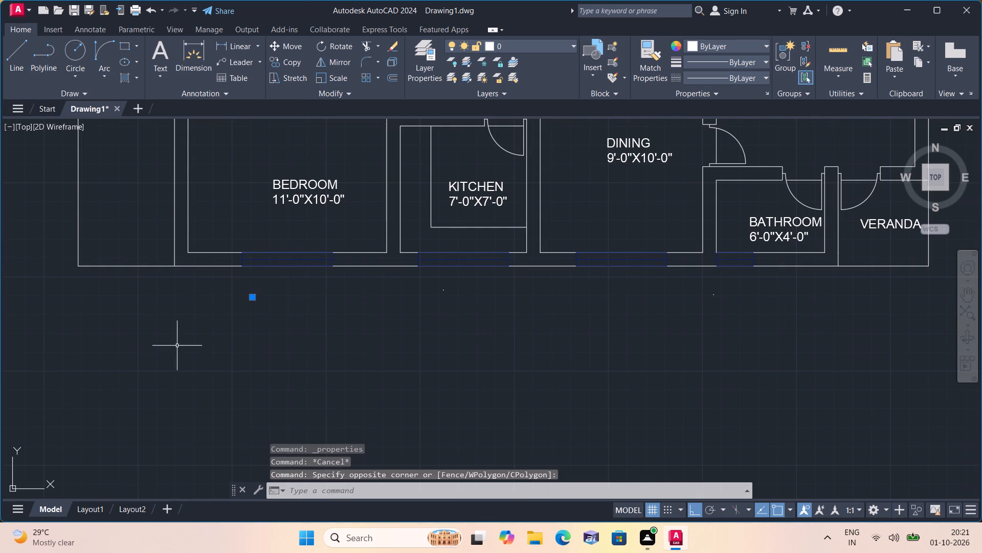
pyautogui.click(222, 230)
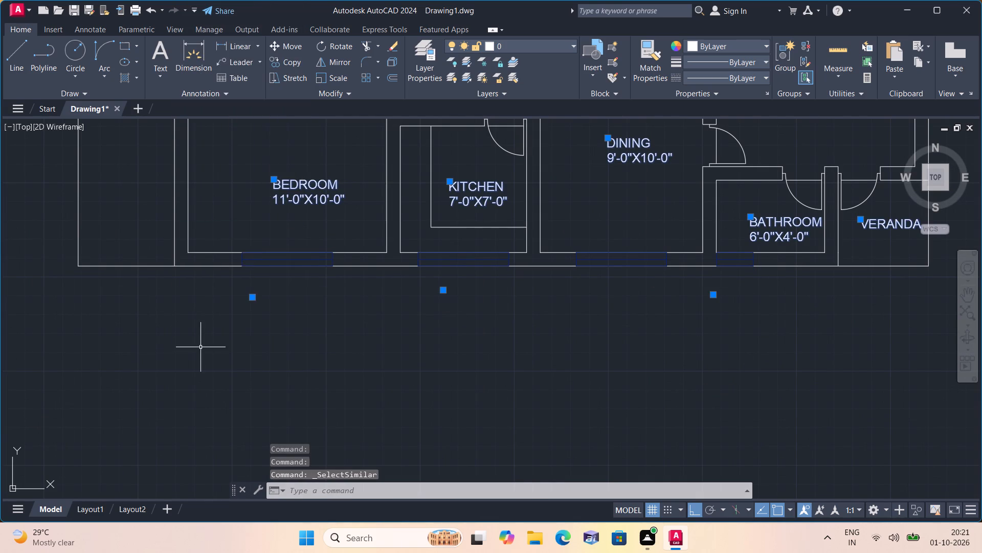
pyautogui.rightClick(198, 349)
pyautogui.click(219, 327)
pyautogui.scroll(-4, 44, 233)
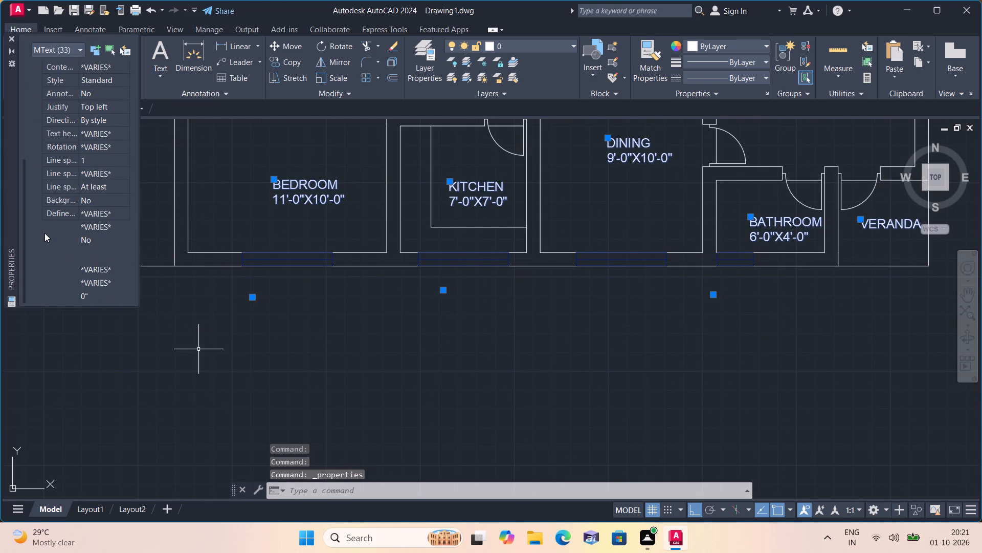
pyautogui.click(104, 135)
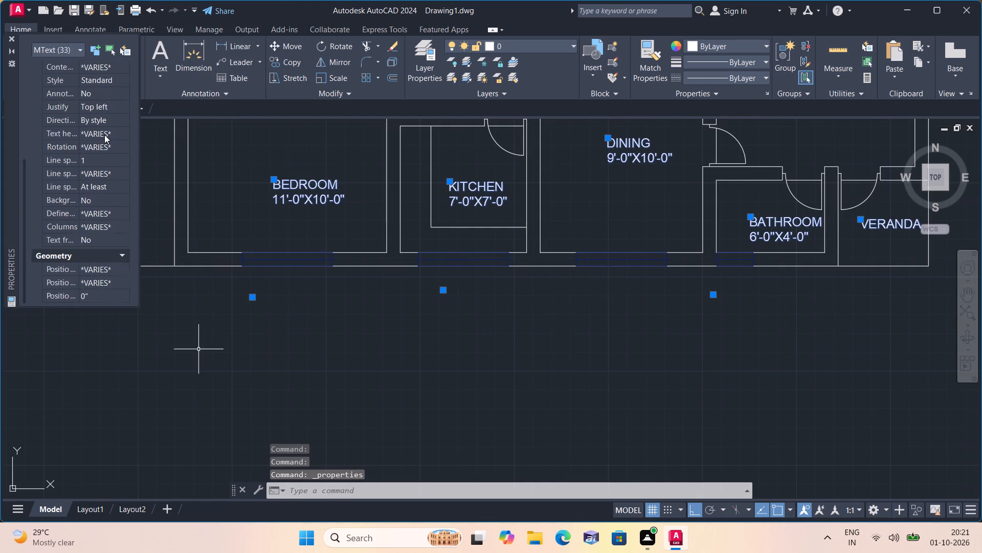
pyautogui.press('BackSpace')
pyautogui.press('6')
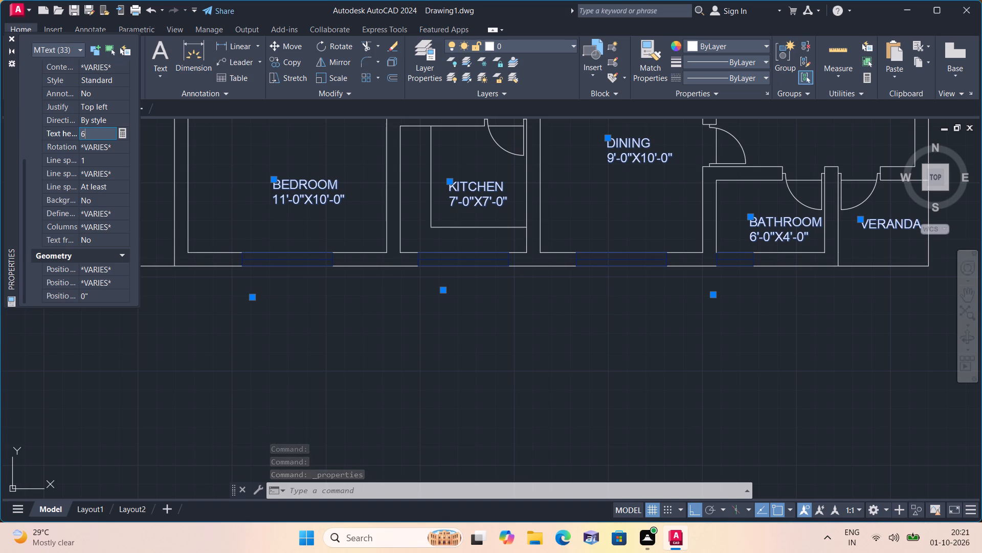
pyautogui.hotkey('shift', '"')
pyautogui.click(171, 188)
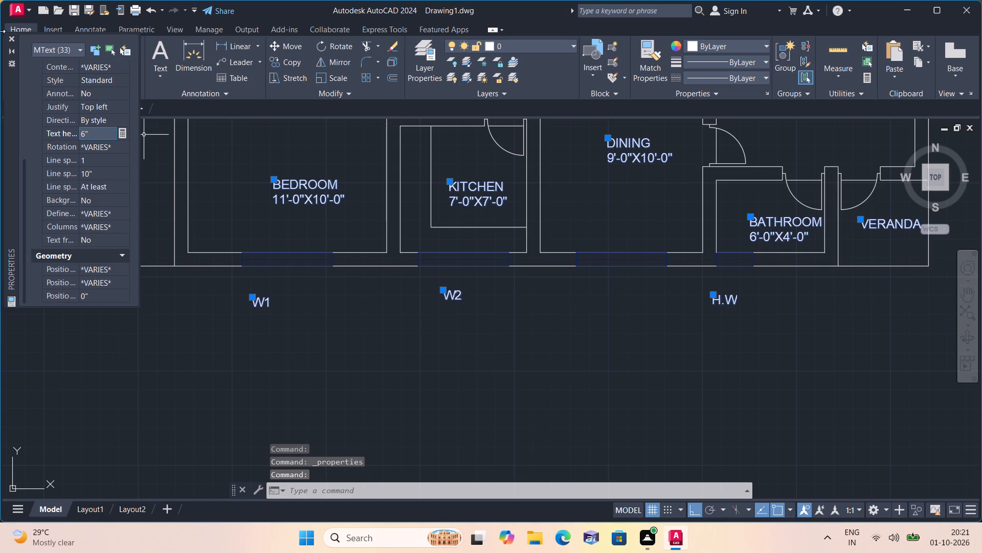
pyautogui.click(13, 42)
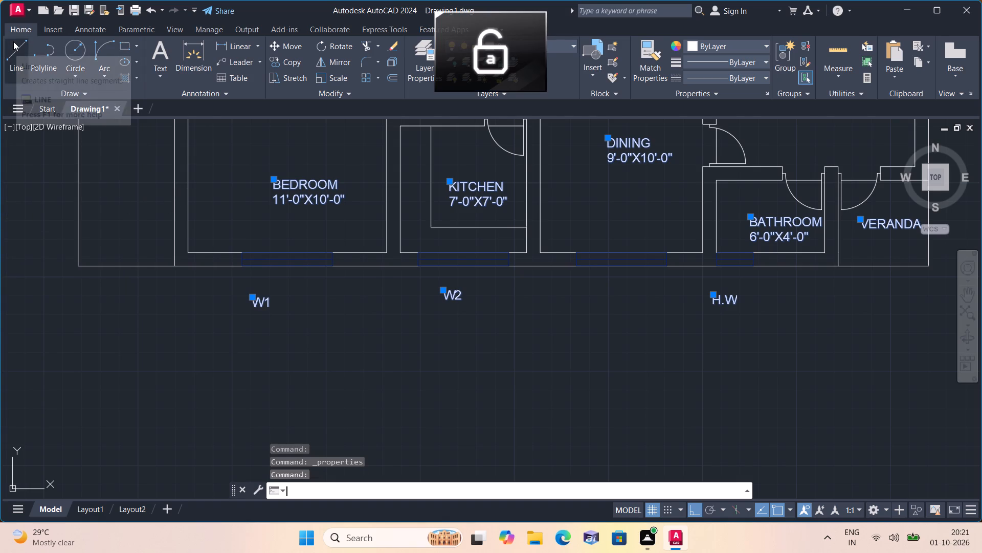
pyautogui.press('Escape')
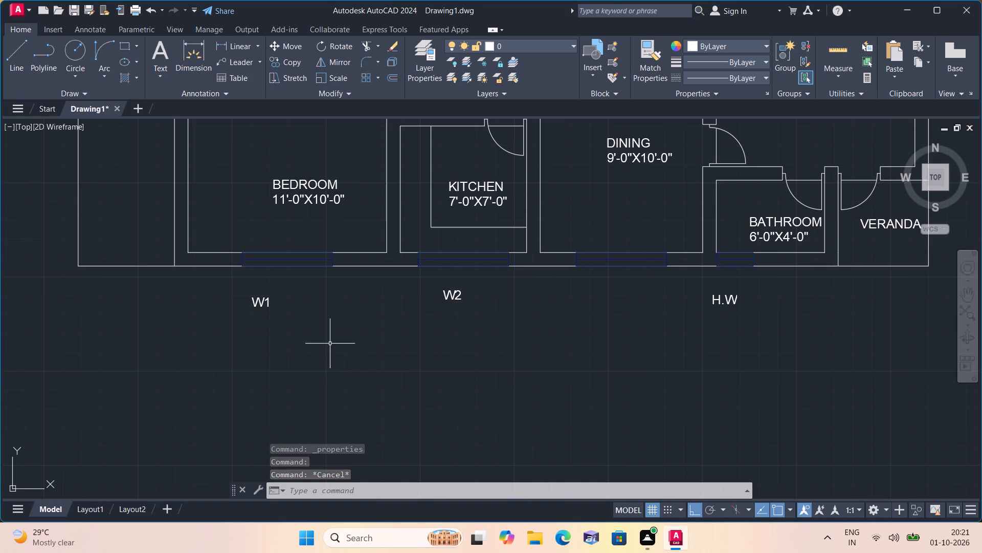
# With ortho off, move the W1 tag up close beneath the southwest bedroom's south window.
pyautogui.press('F8')
pyautogui.click(261, 303)
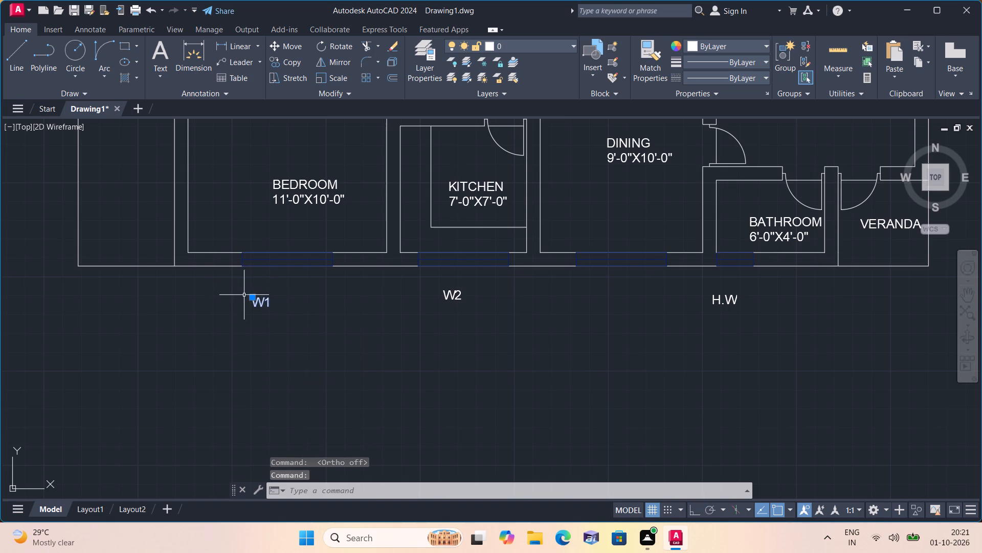
pyautogui.click(251, 299)
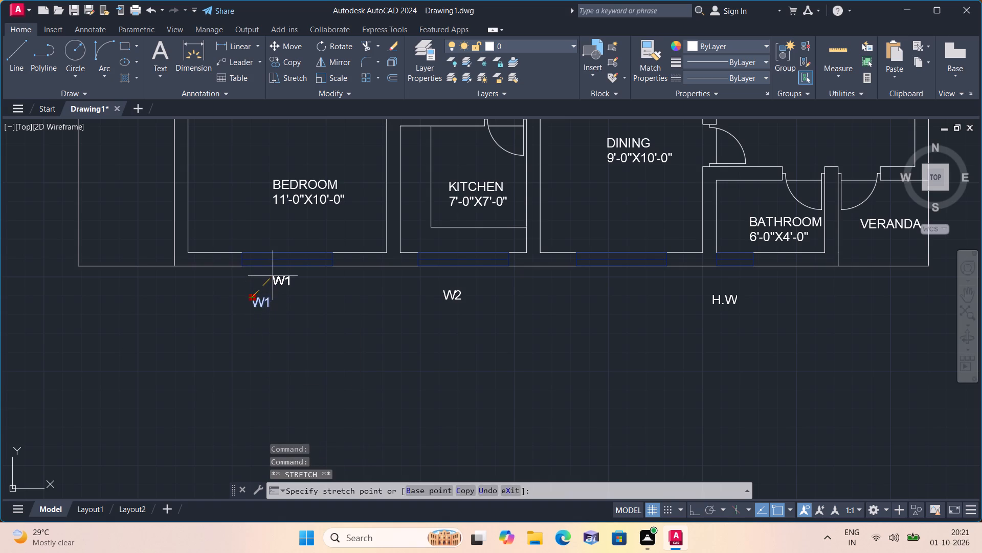
pyautogui.click(273, 275)
# Move the W2 tag up close beneath the 7'-0"X7'-0" kitchen's south window.
pyautogui.click(453, 296)
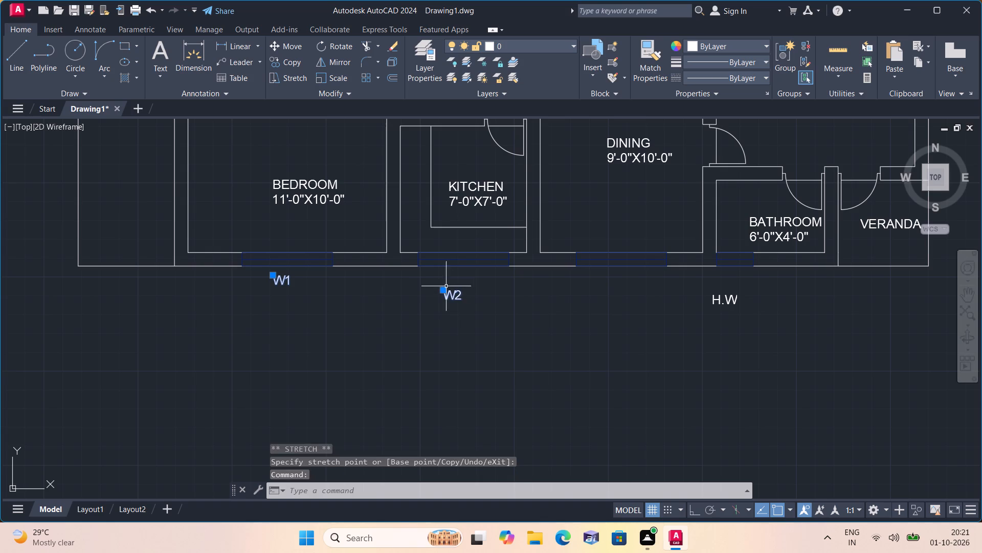
pyautogui.click(444, 290)
pyautogui.click(452, 275)
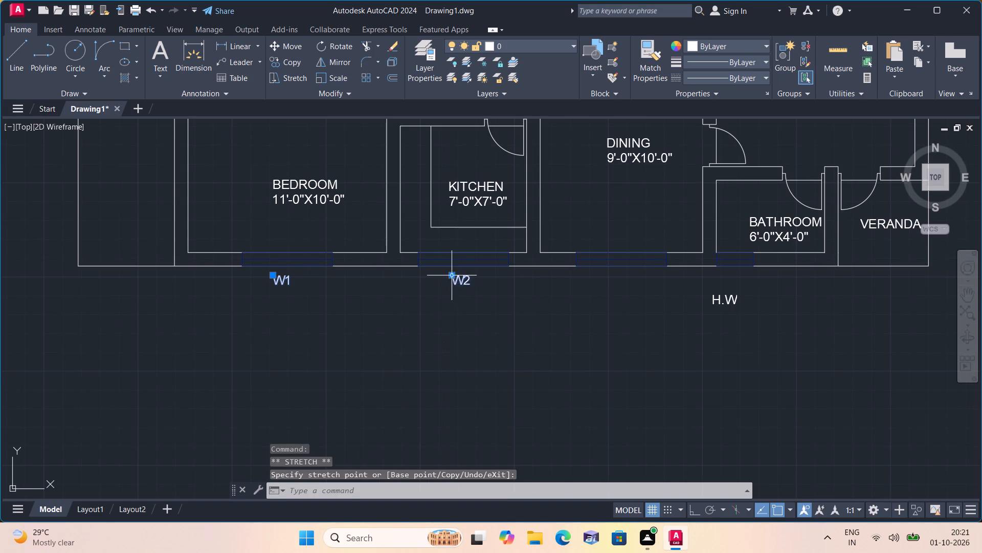
pyautogui.moveTo(587, 316); pyautogui.dragTo(571, 315, button='middle')
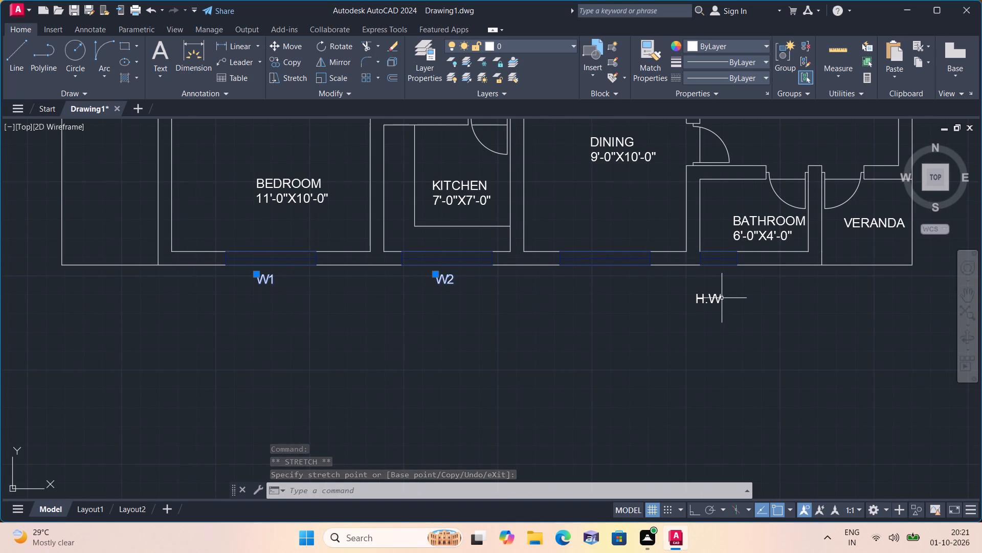
pyautogui.press('Escape')
# With ortho on, rotate the H.W tag below the southeast bathroom's south window by 180 degrees.
pyautogui.press('F8')
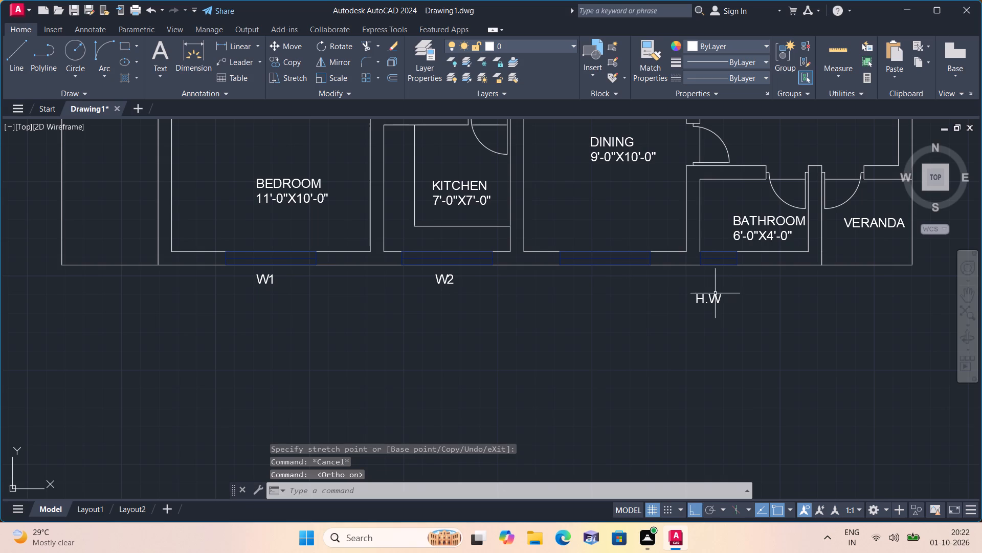
pyautogui.click(712, 299)
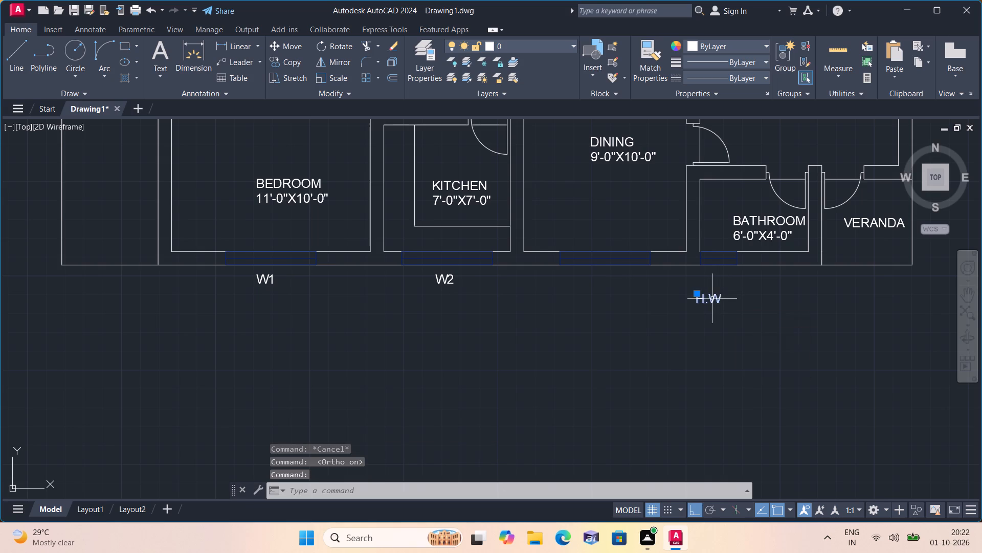
pyautogui.click(341, 49)
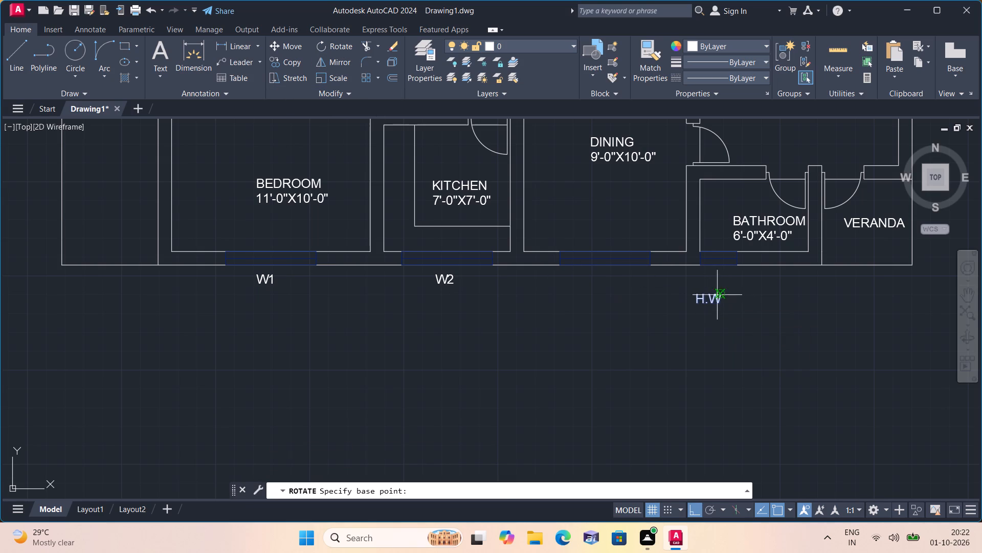
pyautogui.click(715, 296)
pyautogui.click(673, 289)
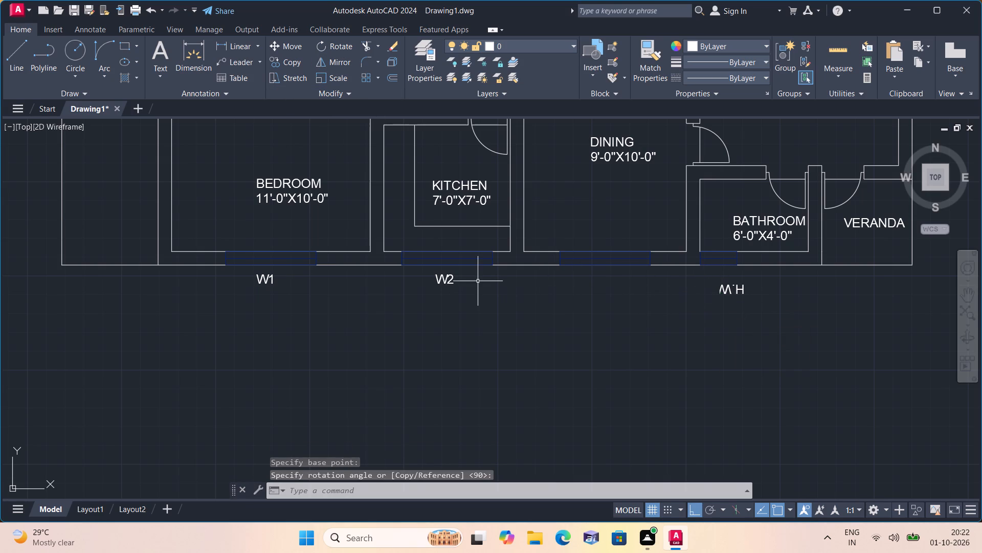
# Copy the H.W tag horizontally to below the south window of the 9'-0"X10'-0" dining room.
pyautogui.scroll(-1, 478, 281)
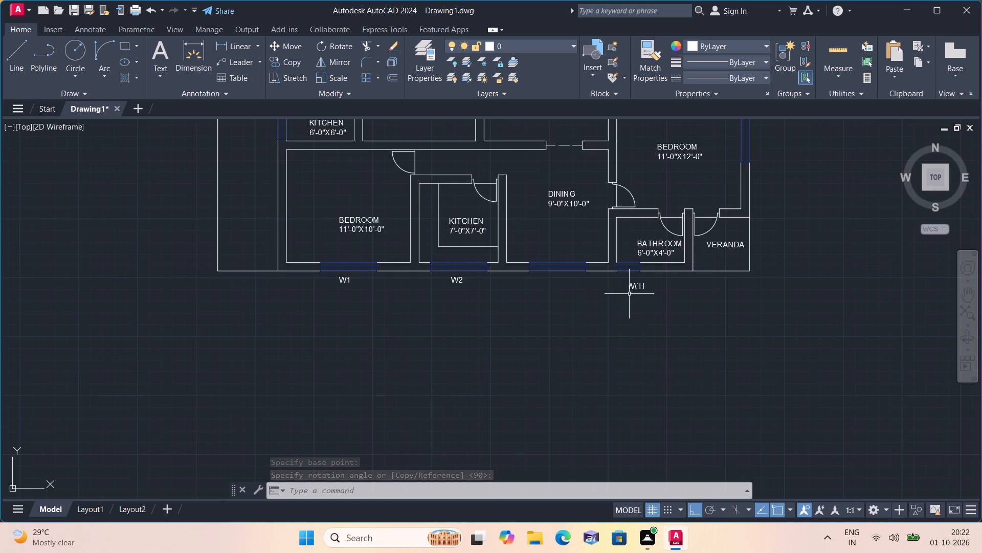
pyautogui.click(636, 288)
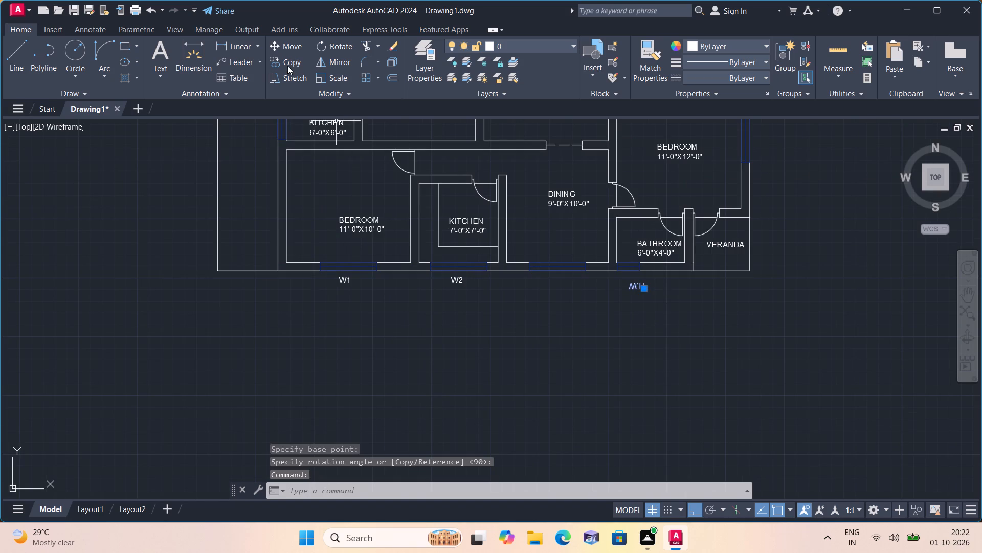
pyautogui.click(287, 66)
pyautogui.click(640, 285)
pyautogui.click(545, 376)
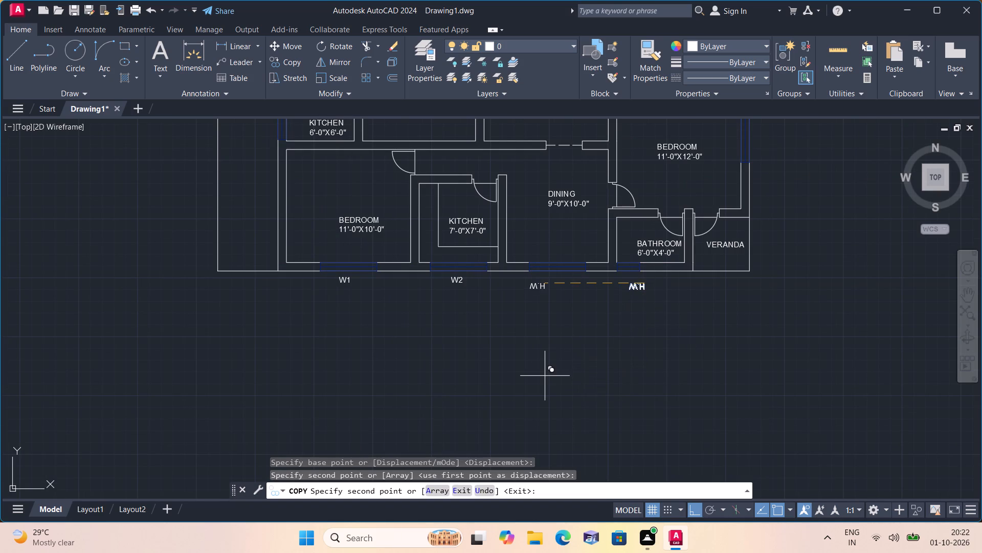
pyautogui.press('Escape')
# Rotate the copied H.W tag below the dining room window a quarter turn so it reads vertically upward.
pyautogui.scroll(2, 540, 309)
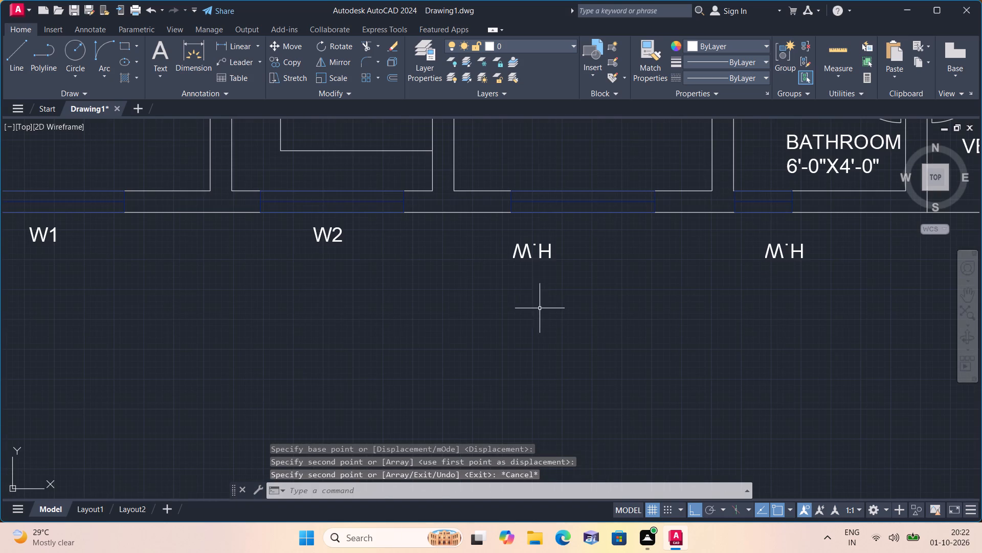
pyautogui.click(538, 258)
pyautogui.click(334, 42)
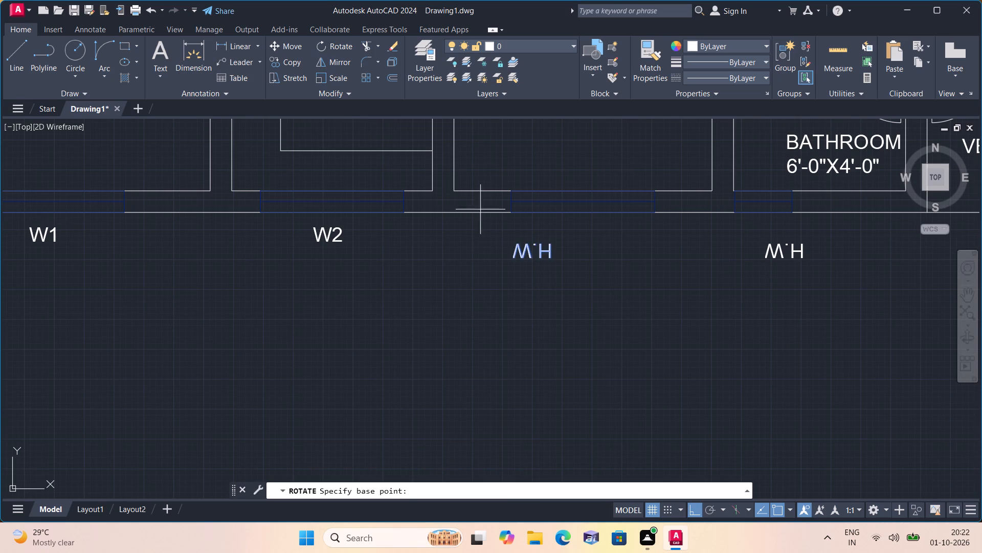
pyautogui.click(545, 248)
pyautogui.click(540, 284)
# With ortho off, move the vertical H.W tag from below the dining room to outside the west window of the bathroom north of the veranda.
pyautogui.scroll(-1, 540, 284)
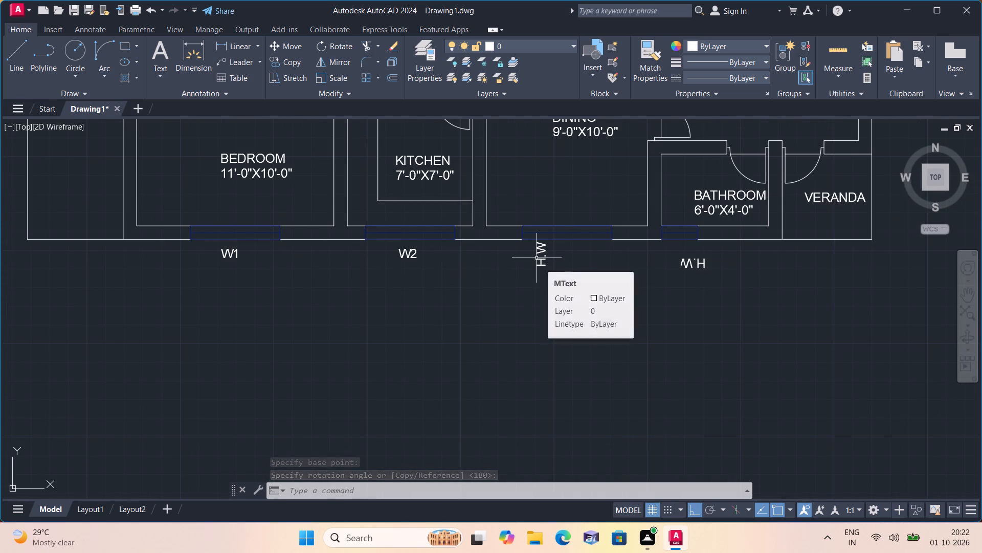
pyautogui.press('F8')
pyautogui.click(537, 258)
pyautogui.click(537, 266)
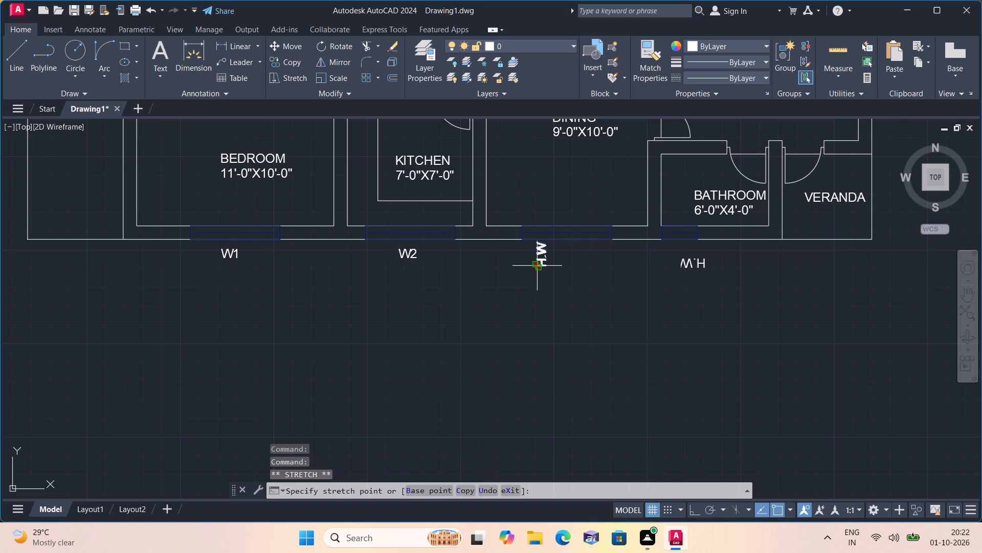
pyautogui.scroll(-2, 439, 296)
pyautogui.moveTo(399, 310); pyautogui.dragTo(489, 408, button='middle')
pyautogui.scroll(-1, 394, 359)
pyautogui.moveTo(325, 230); pyautogui.dragTo(326, 253, button='middle')
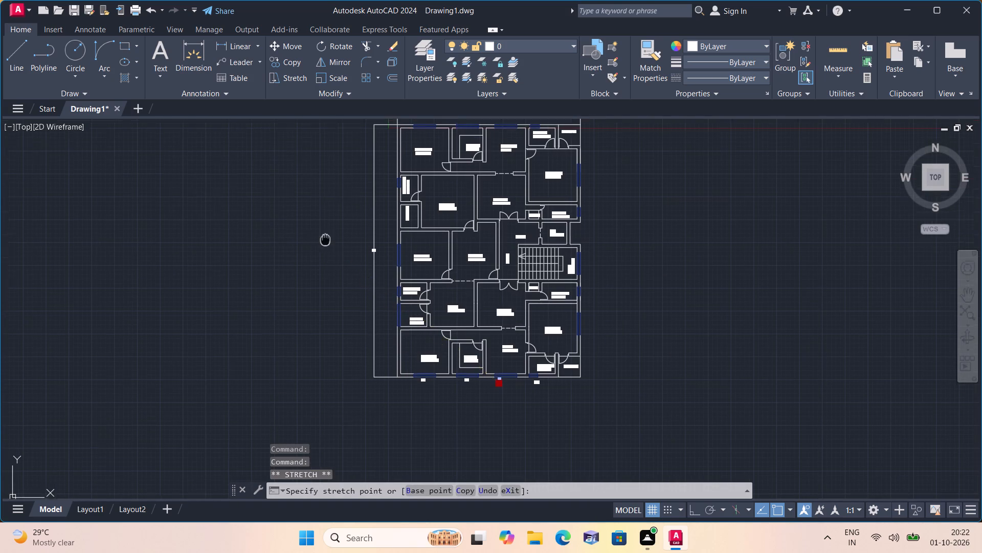
pyautogui.moveTo(326, 253); pyautogui.dragTo(328, 325, button='middle')
pyautogui.scroll(3, 388, 287)
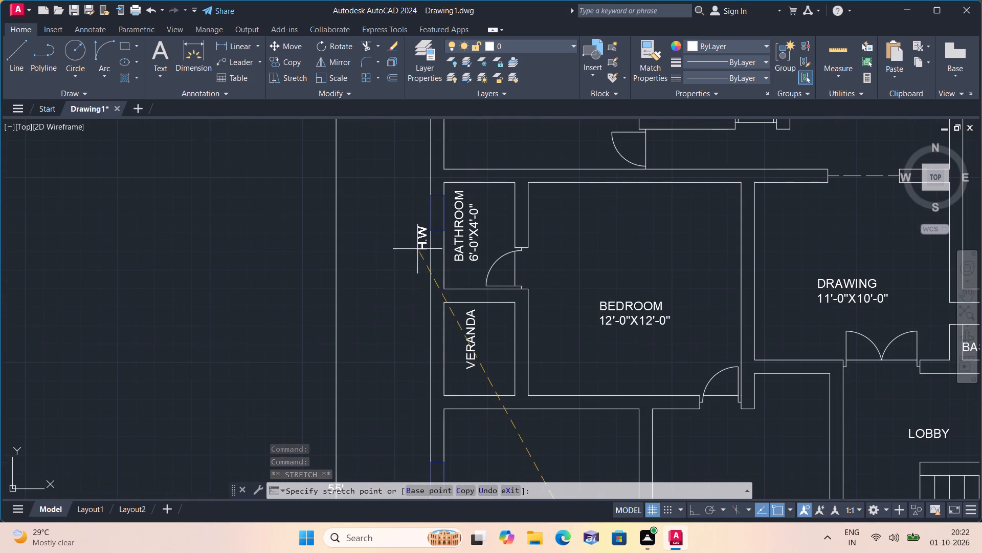
pyautogui.click(412, 225)
pyautogui.scroll(-1, 401, 259)
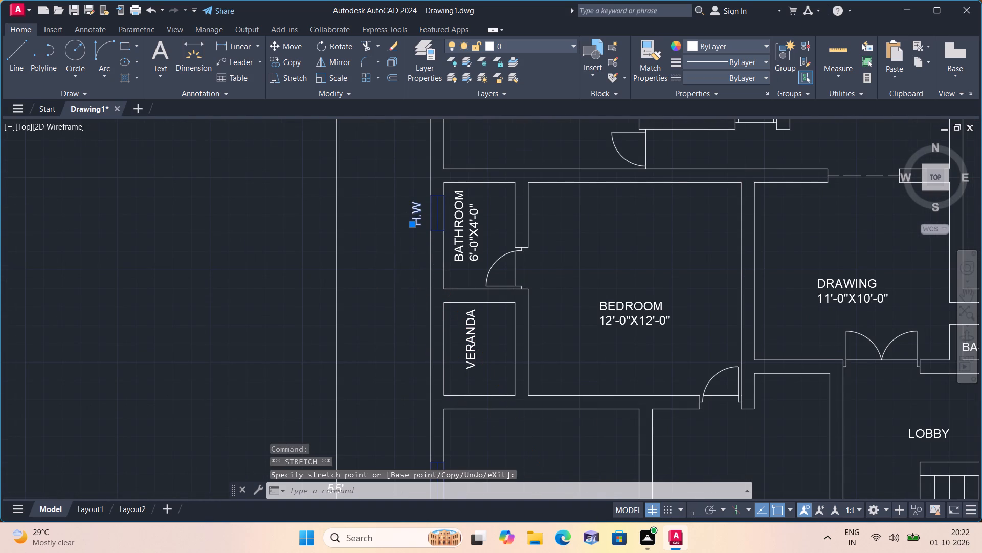
pyautogui.moveTo(401, 259); pyautogui.dragTo(395, 209, button='middle')
pyautogui.press('Escape')
# Copy the W1 tag from below the 11'-0"X10'-0" bedroom's south window into the empty space beneath it.
pyautogui.scroll(-1, 395, 250)
pyautogui.moveTo(394, 250); pyautogui.dragTo(385, 193, button='middle')
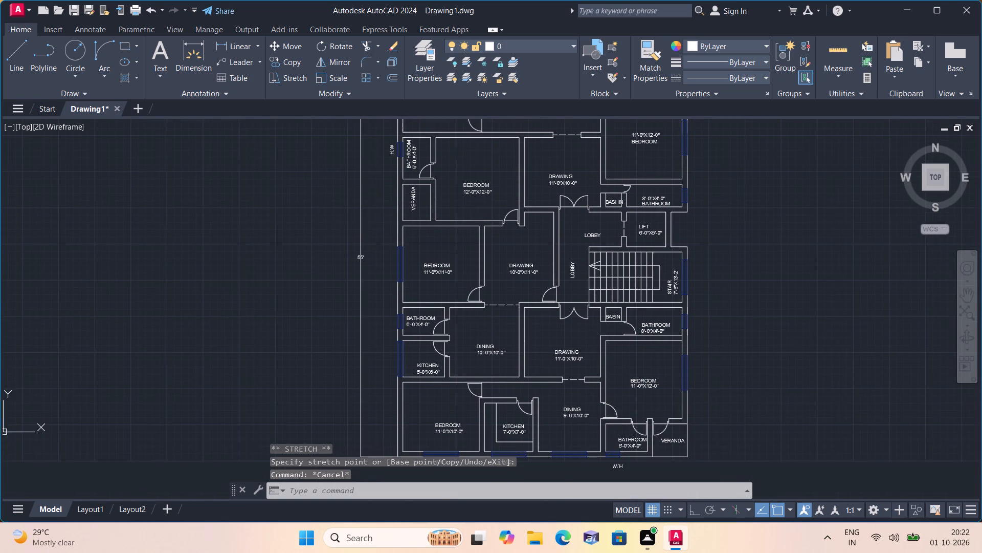
pyautogui.moveTo(436, 364); pyautogui.dragTo(422, 251, button='middle')
pyautogui.scroll(2, 416, 343)
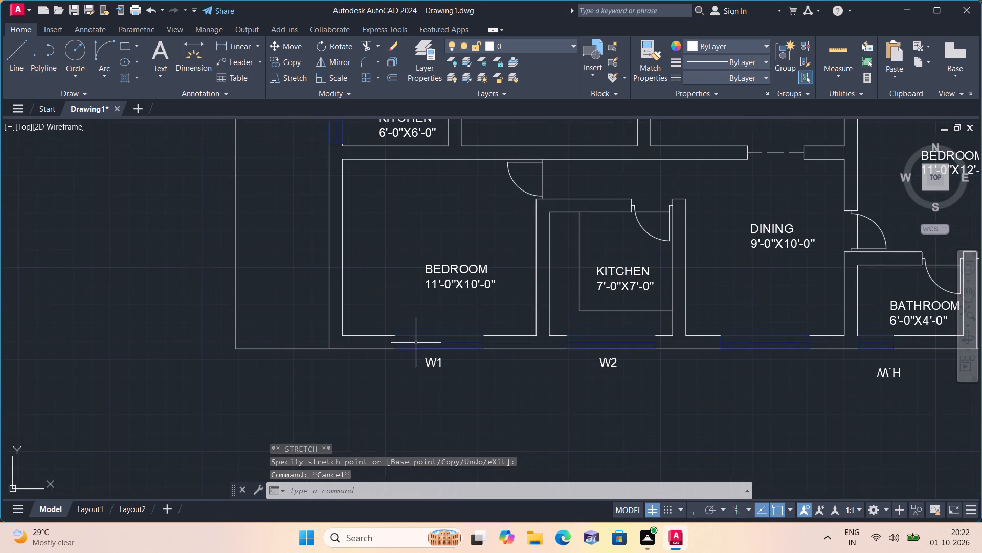
pyautogui.click(432, 366)
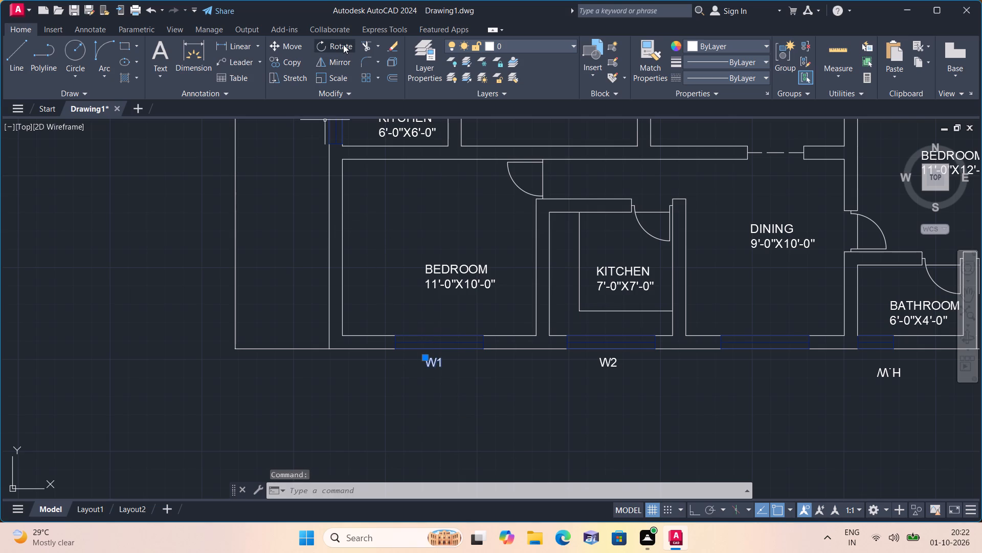
pyautogui.click(292, 65)
pyautogui.click(436, 365)
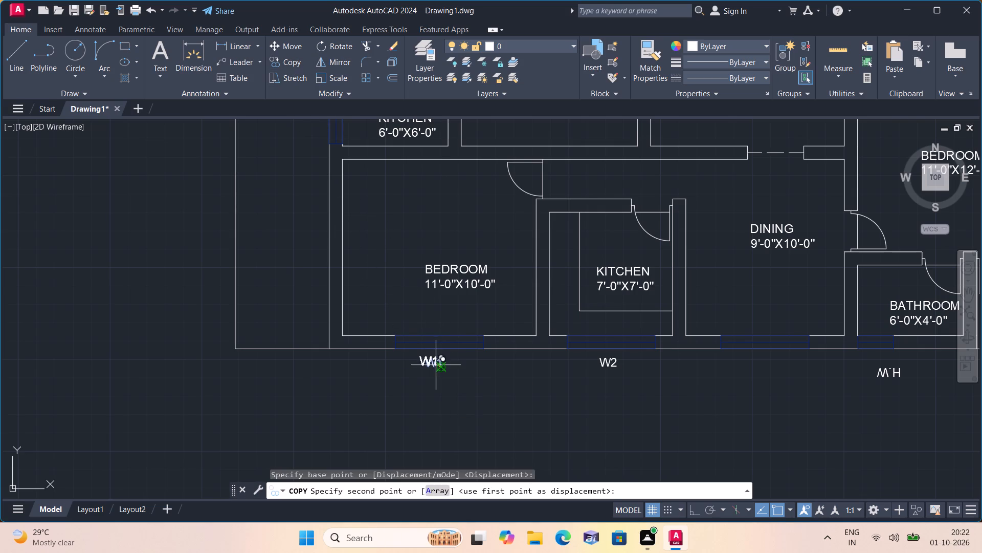
pyautogui.click(428, 428)
pyautogui.press('Escape')
# Copy the W2 tag from below the 7'-0"X7'-0" kitchen's south window into the empty space beneath it.
pyautogui.moveTo(466, 437); pyautogui.dragTo(460, 408, button='middle')
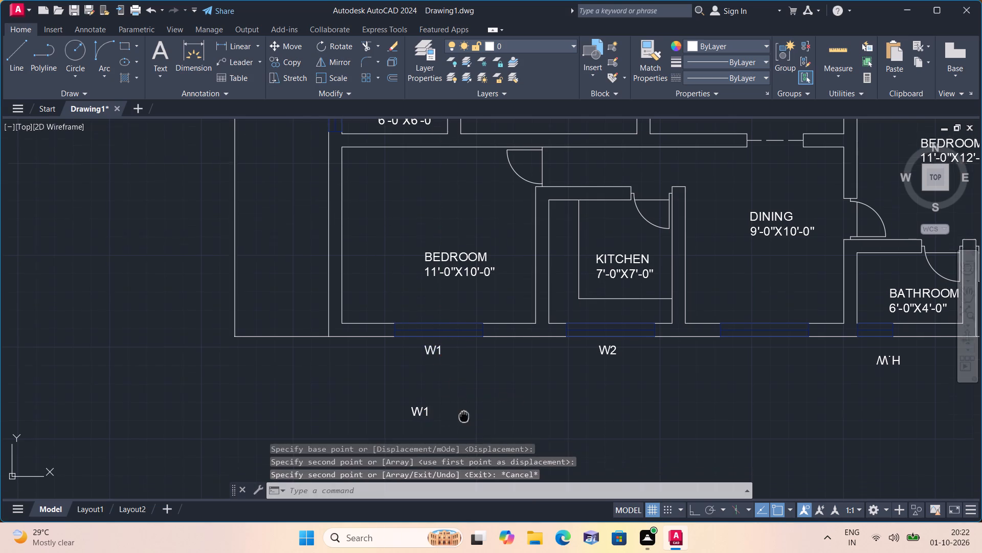
pyautogui.moveTo(460, 408); pyautogui.dragTo(448, 367, button='middle')
pyautogui.click(587, 294)
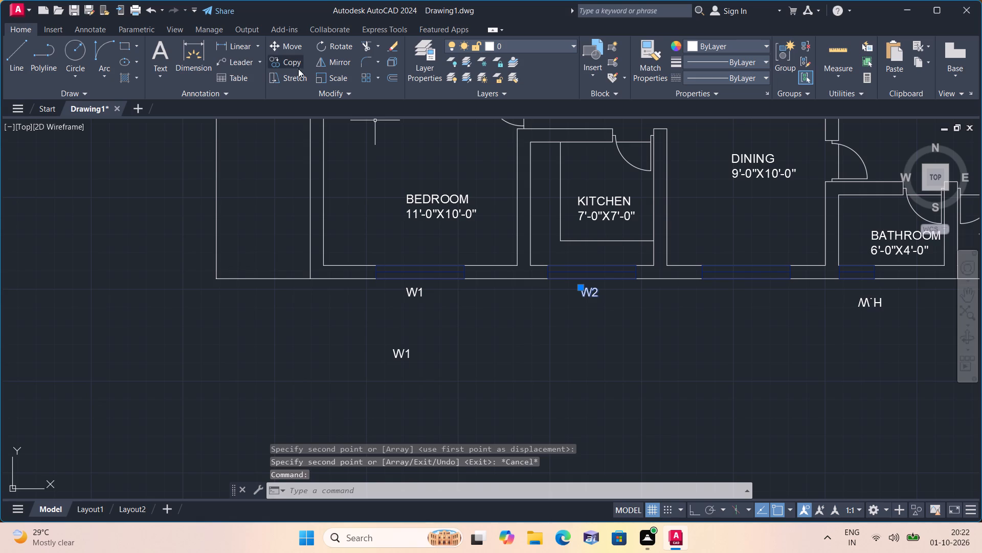
pyautogui.click(289, 57)
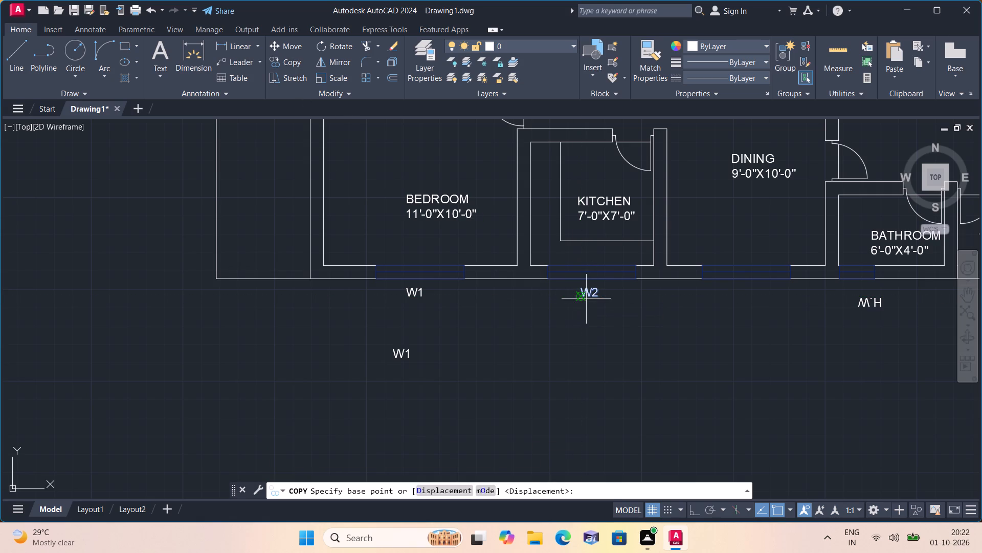
pyautogui.click(586, 293)
pyautogui.click(557, 379)
pyautogui.press('Escape')
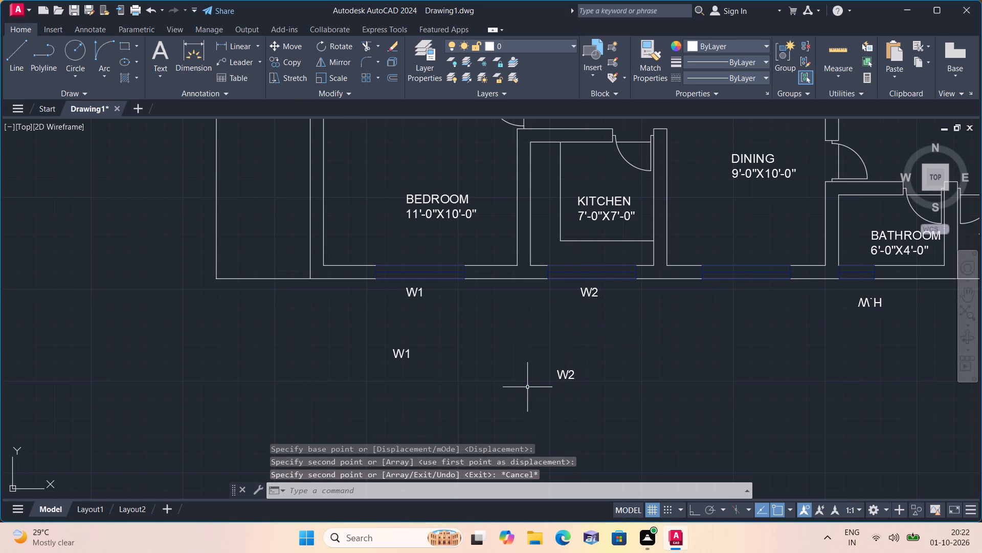
# With ortho on, rotate the lower W1 copy a quarter turn clockwise so it reads vertically downward.
pyautogui.click(402, 352)
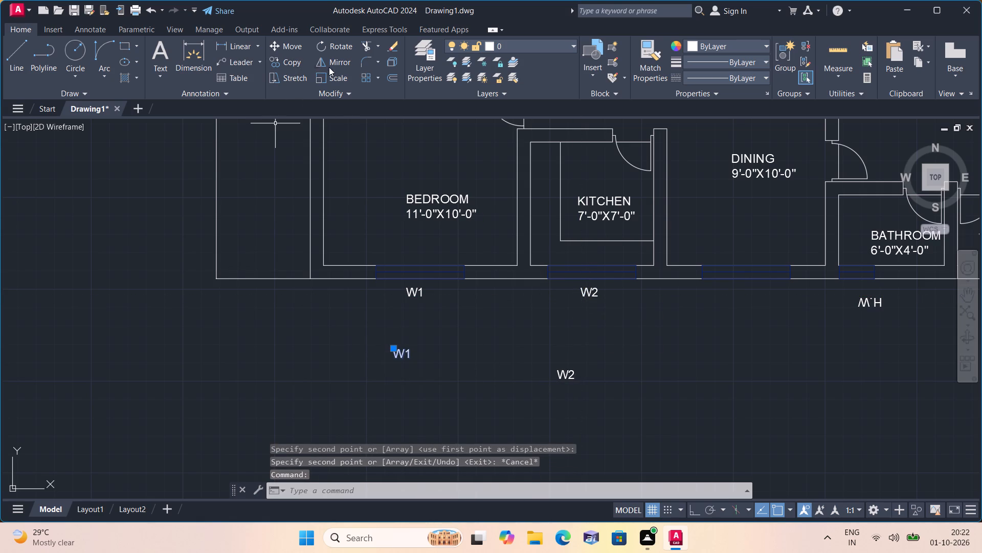
pyautogui.click(340, 47)
pyautogui.click(400, 354)
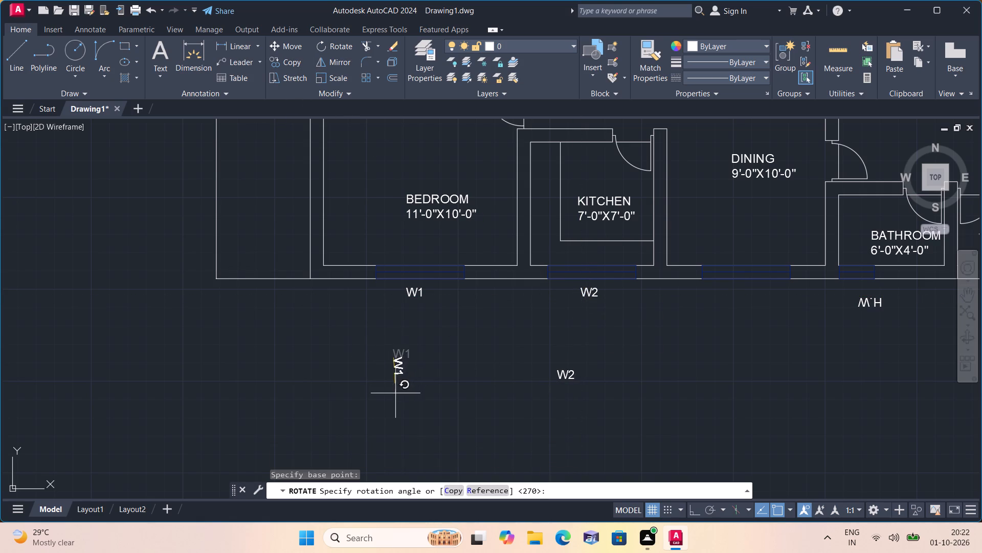
pyautogui.press('F8')
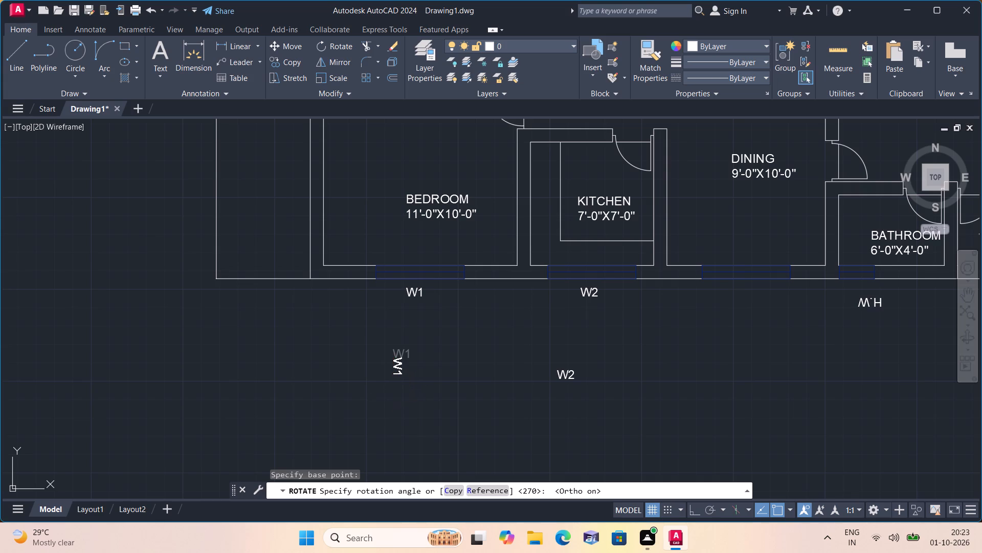
pyautogui.click(391, 415)
# Rotate the lower W2 copy a quarter turn clockwise so it reads vertically downward.
pyautogui.click(563, 379)
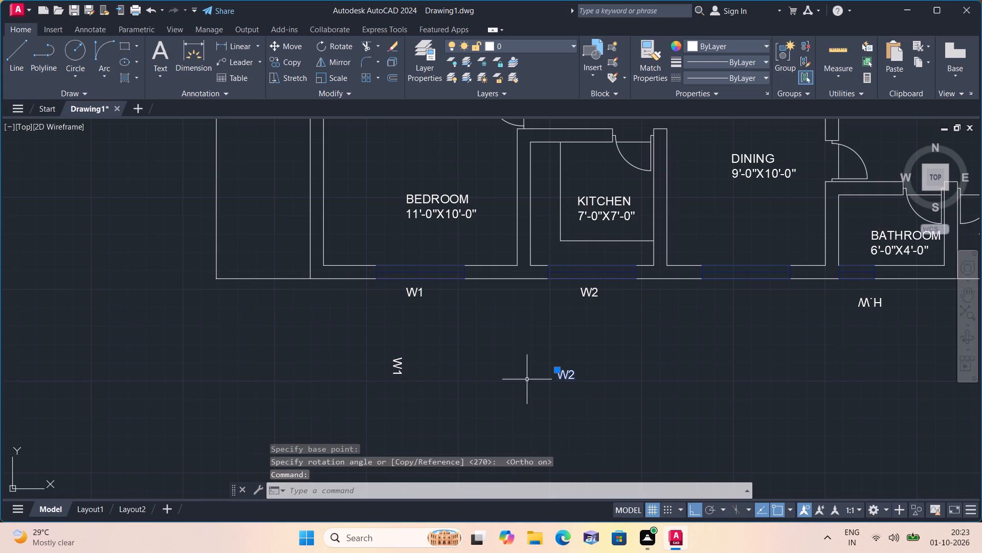
pyautogui.moveTo(339, 47); pyautogui.dragTo(341, 58)
pyautogui.click(343, 47)
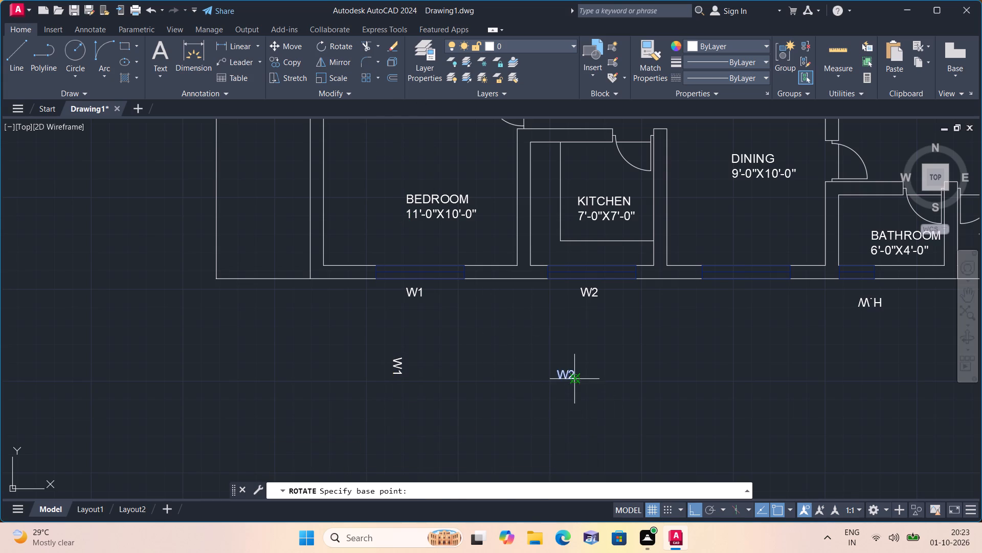
pyautogui.click(575, 376)
pyautogui.click(571, 424)
pyautogui.press('Escape')
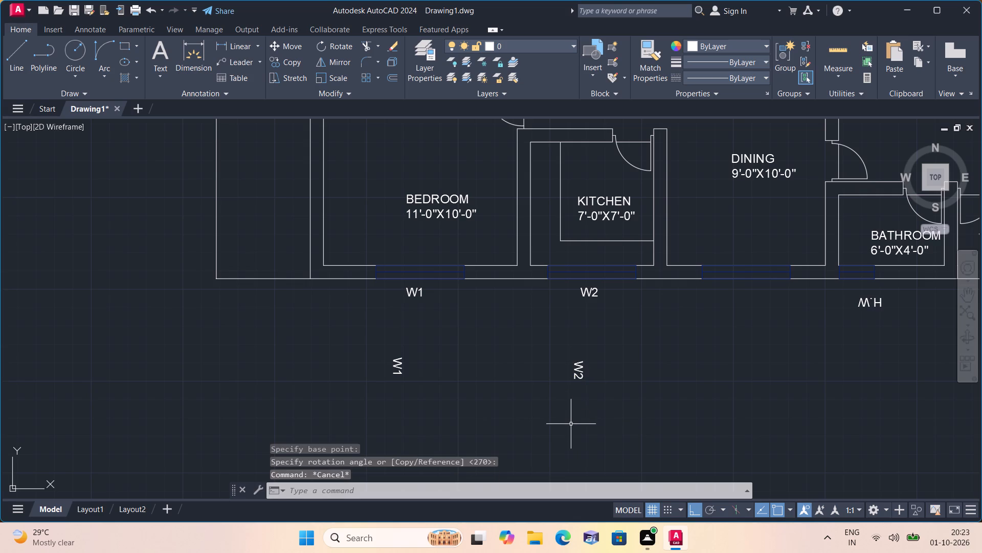
# With ortho off, move the vertical W1 copy to just outside the 11'-0"X11'-0" bedroom's west window.
pyautogui.scroll(-1, 400, 374)
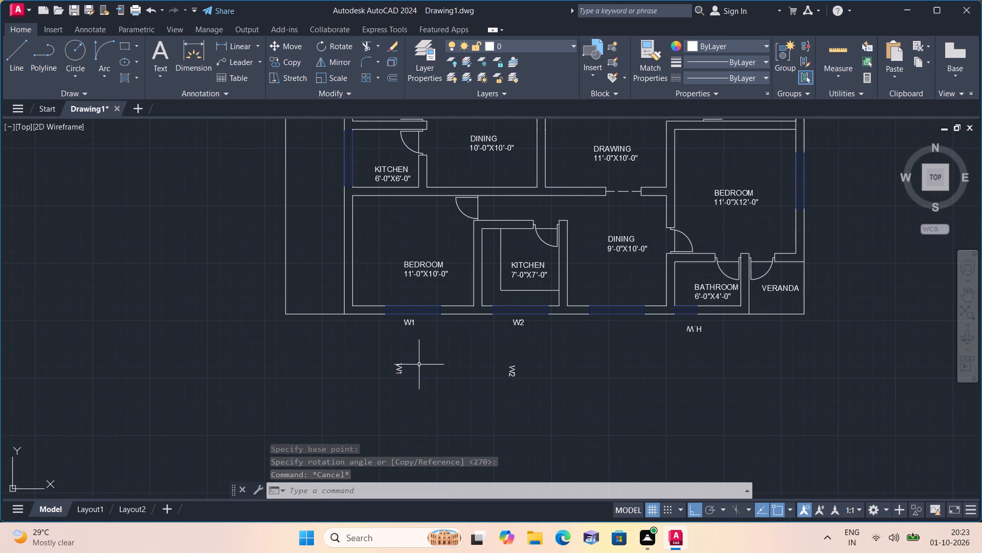
pyautogui.click(403, 371)
pyautogui.click(403, 364)
pyautogui.moveTo(293, 303); pyautogui.dragTo(294, 426, button='middle')
pyautogui.scroll(-1, 294, 426)
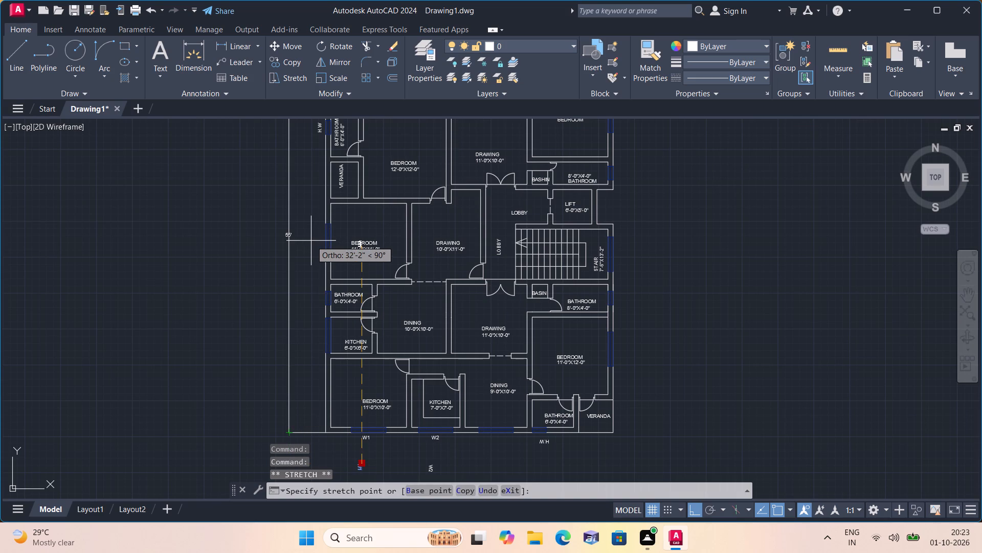
pyautogui.press('F8')
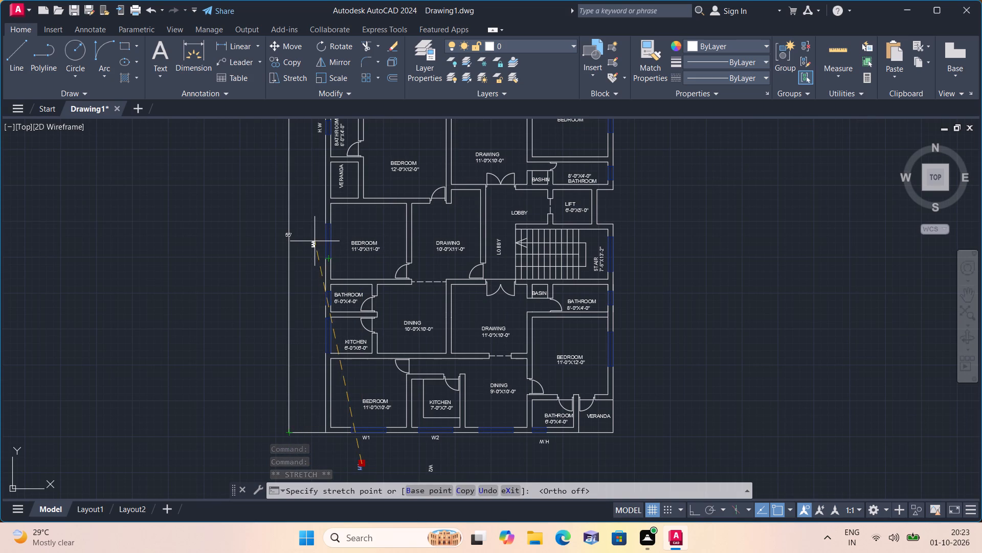
pyautogui.click(320, 236)
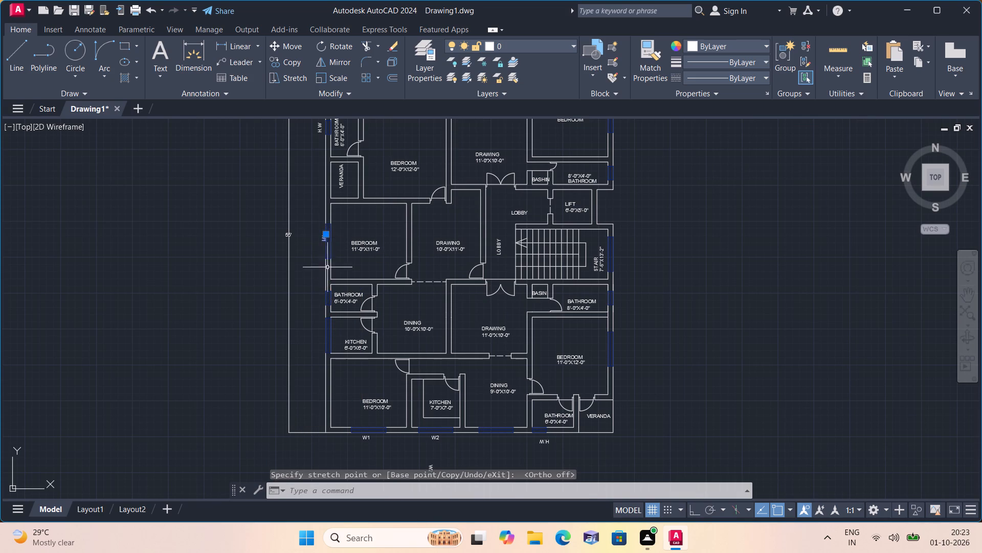
pyautogui.scroll(2, 323, 231)
pyautogui.click(328, 239)
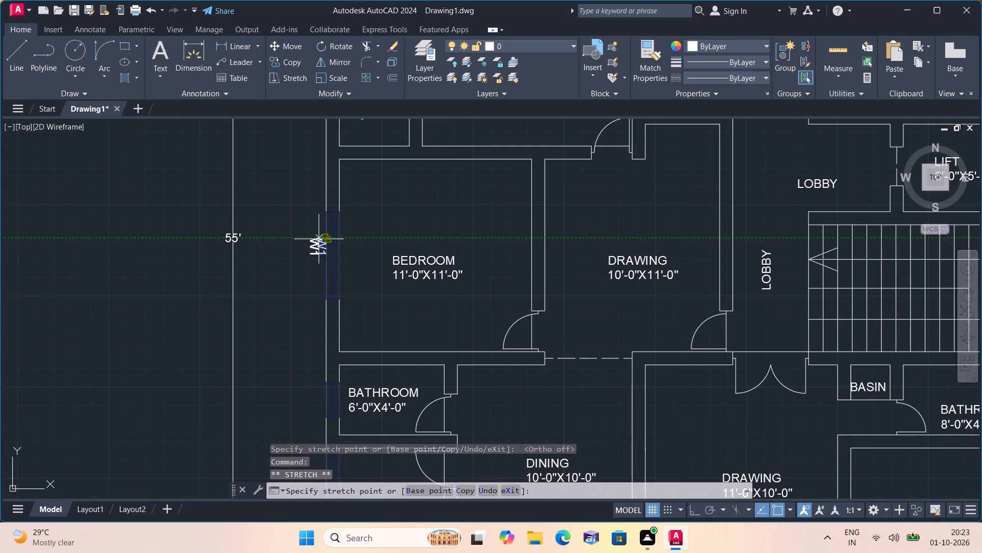
pyautogui.click(316, 239)
# Move the vertical W2 copy to just outside the 6'-0"X6'-0" kitchen's west window.
pyautogui.scroll(-1, 324, 274)
pyautogui.moveTo(359, 330); pyautogui.dragTo(356, 253, button='middle')
pyautogui.scroll(-1, 393, 325)
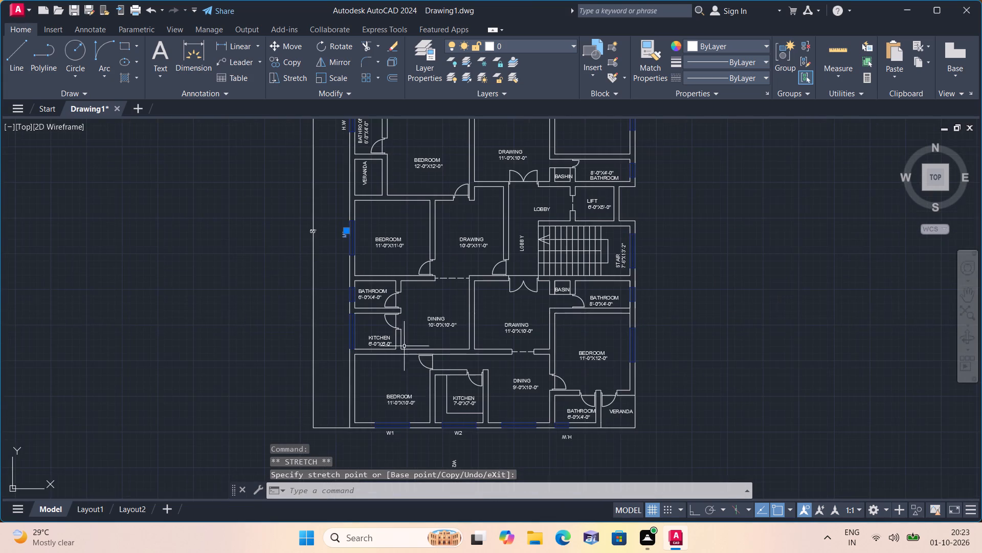
pyautogui.moveTo(416, 385); pyautogui.dragTo(412, 303, button='middle')
pyautogui.scroll(2, 449, 385)
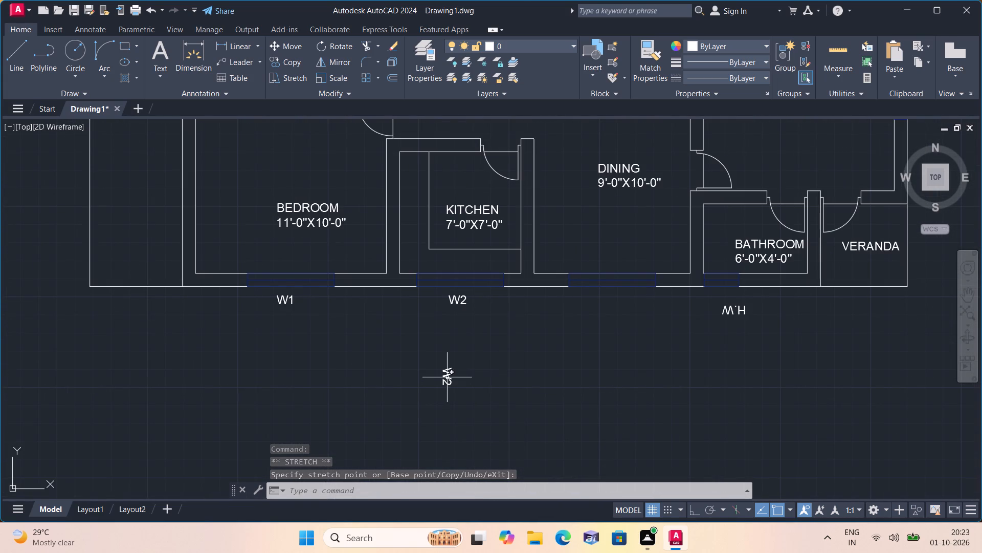
pyautogui.click(447, 377)
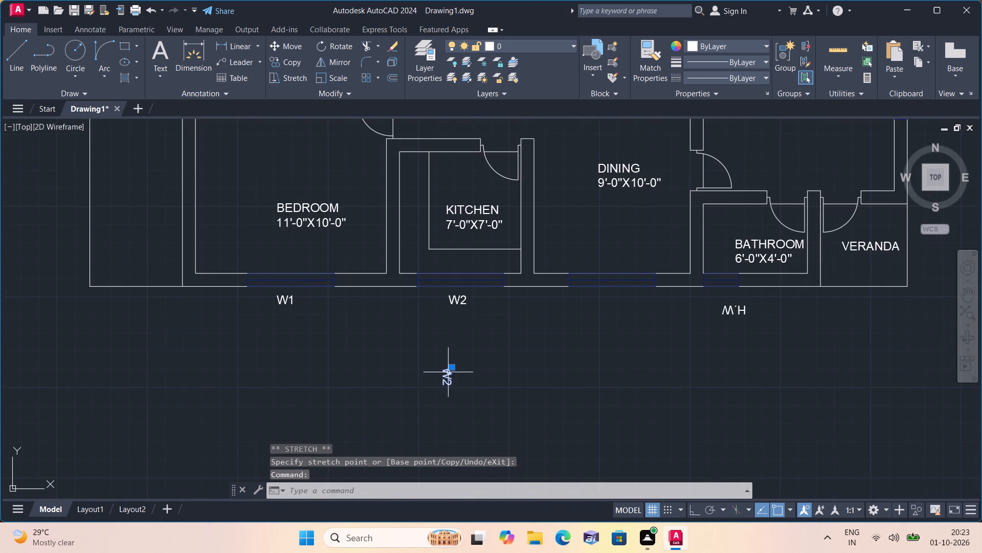
pyautogui.click(455, 367)
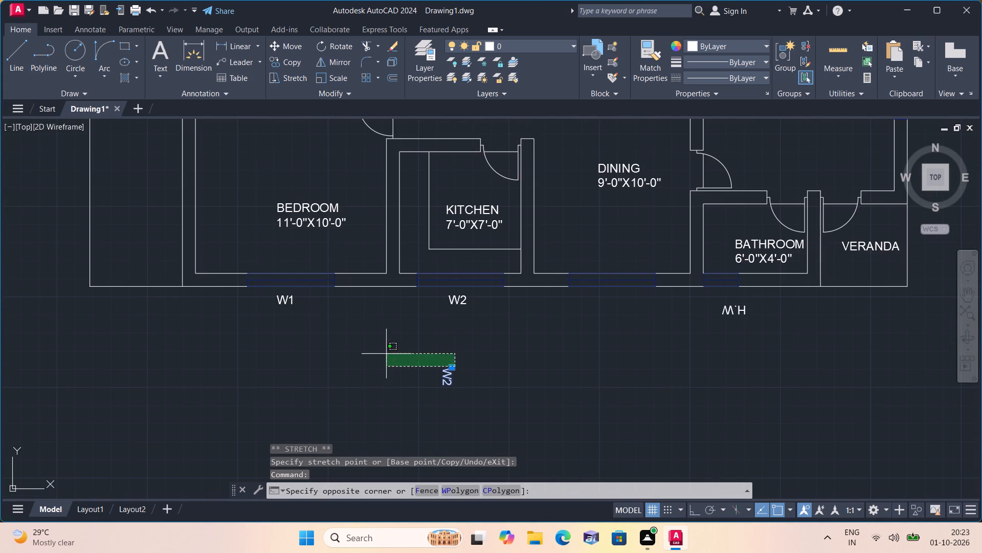
pyautogui.scroll(-2, 343, 342)
pyautogui.click(383, 358)
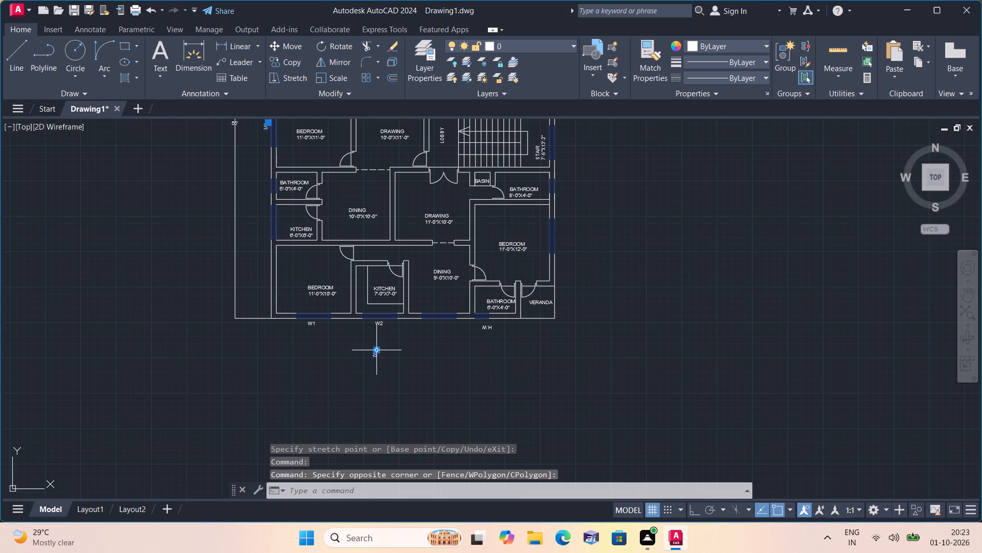
pyautogui.click(374, 347)
pyautogui.moveTo(265, 242); pyautogui.dragTo(302, 325, button='middle')
pyautogui.scroll(3, 302, 325)
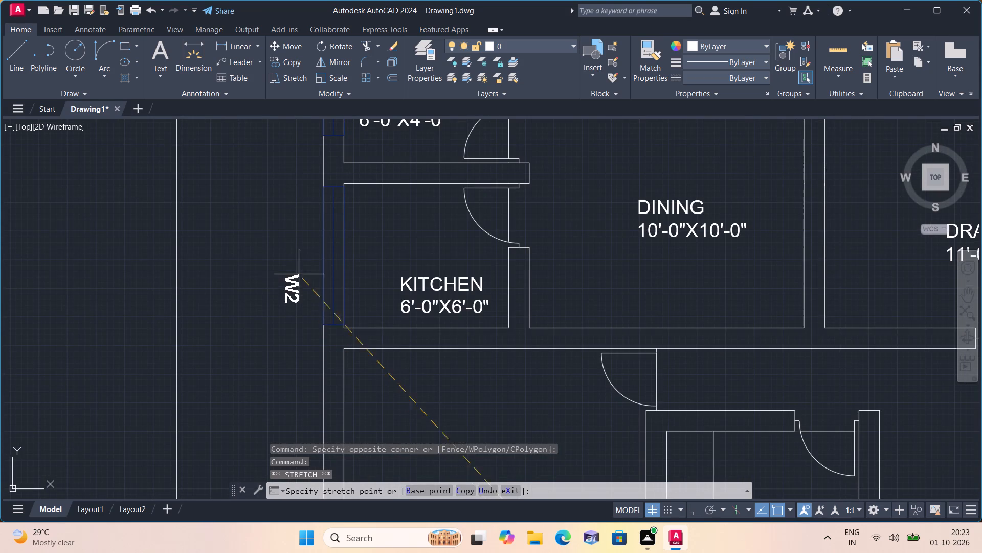
pyautogui.click(310, 231)
pyautogui.scroll(-2, 310, 231)
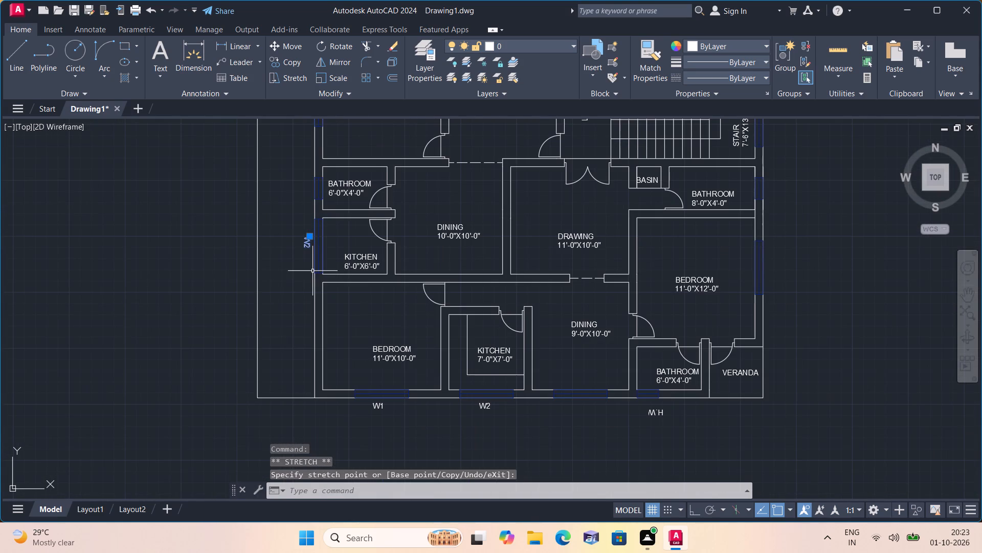
pyautogui.moveTo(313, 271); pyautogui.dragTo(309, 364, button='middle')
pyautogui.scroll(-1, 309, 365)
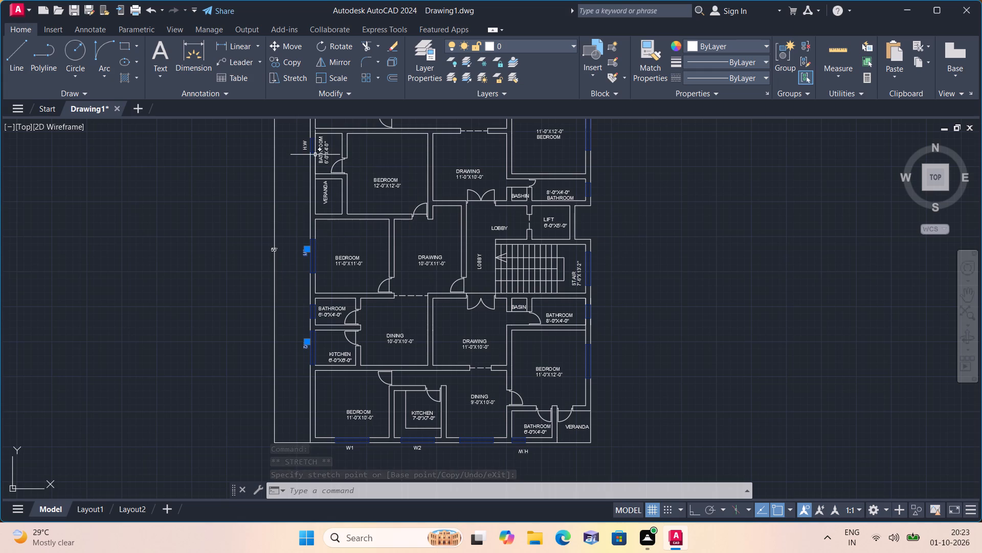
pyautogui.press('Escape')
# Copy the vertical H.W label from the upper bathroom's west window down beside the lower 6'-0"X4'-0" bathroom's west window.
pyautogui.scroll(1, 315, 154)
pyautogui.click(295, 142)
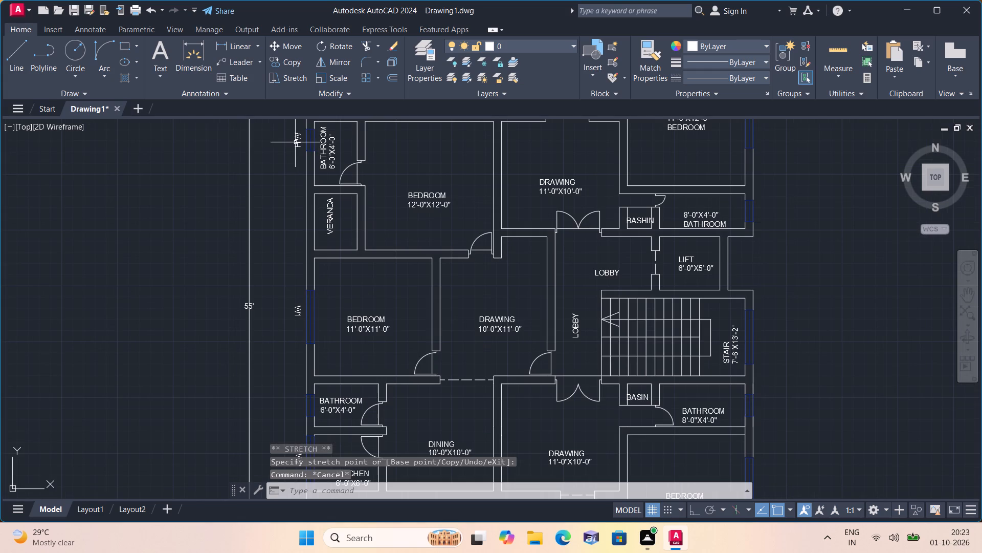
pyautogui.click(293, 62)
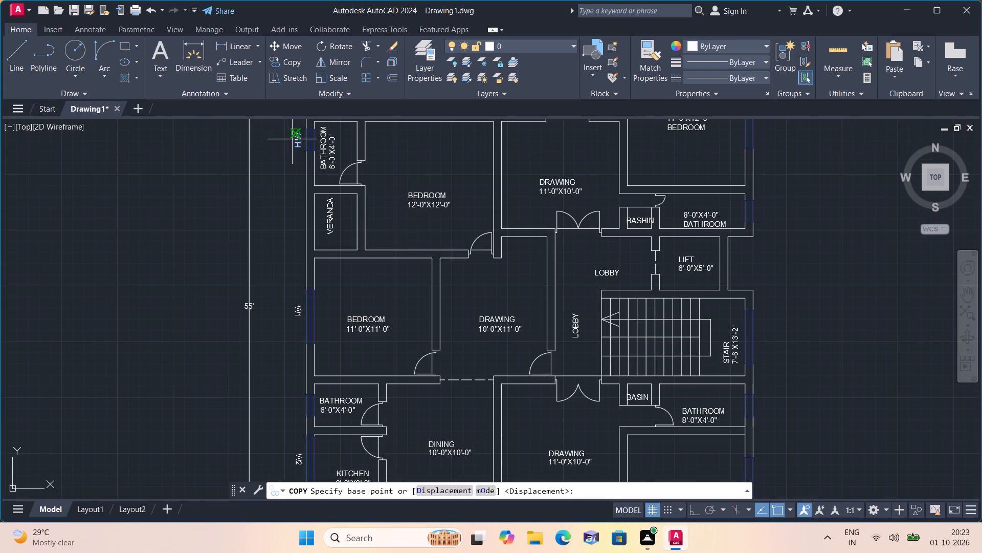
pyautogui.click(300, 139)
pyautogui.moveTo(278, 347); pyautogui.dragTo(273, 271, button='middle')
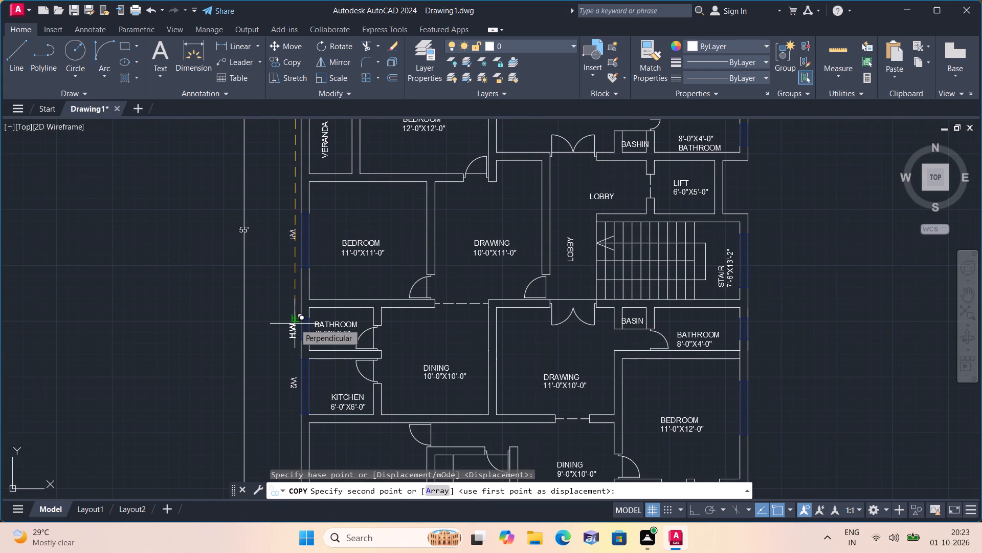
pyautogui.click(295, 324)
pyautogui.press('Escape')
# Move the lower H.W copy slightly closer to the 6'-0"X4'-0" bathroom's west window and centre it on the opening.
pyautogui.scroll(2, 293, 333)
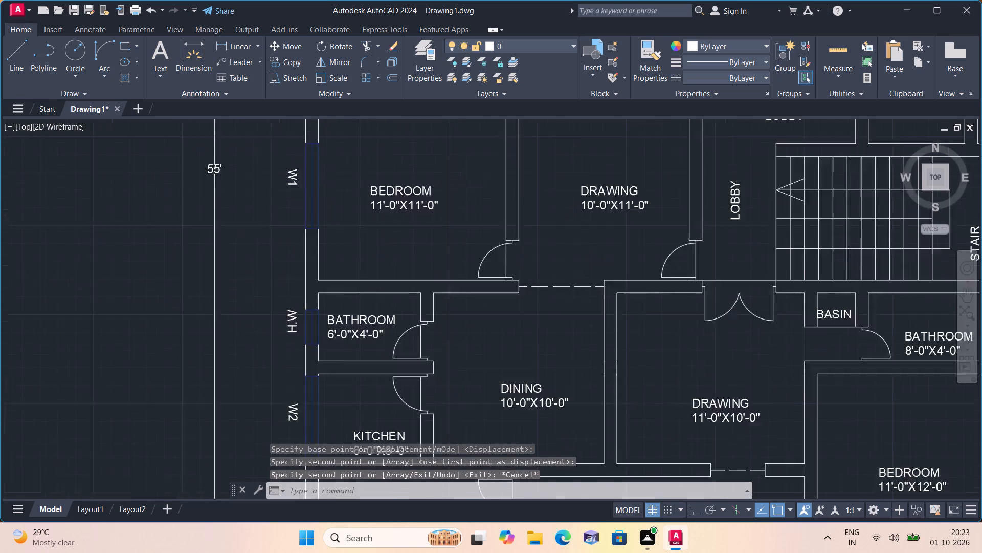
pyautogui.click(295, 327)
pyautogui.click(295, 324)
pyautogui.click(292, 323)
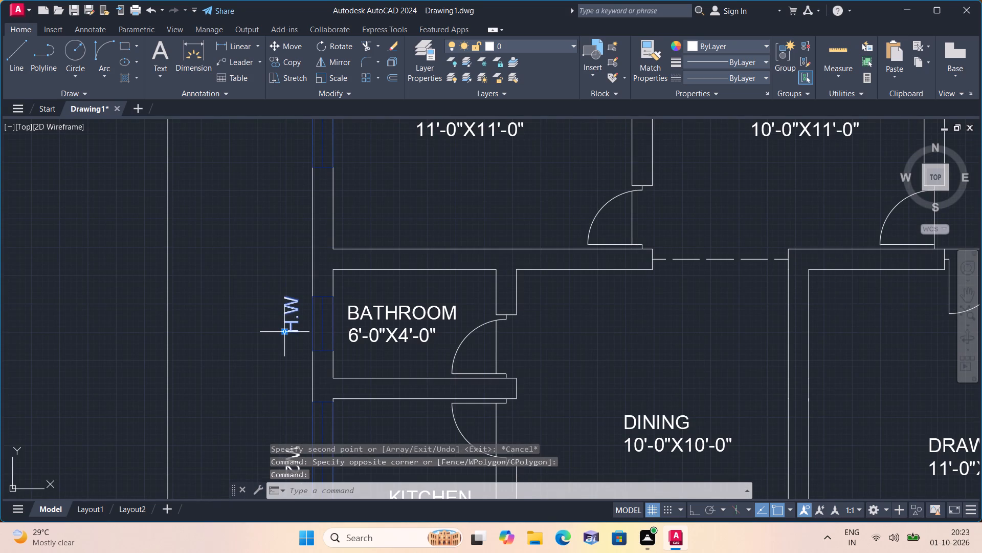
pyautogui.click(285, 332)
pyautogui.click(292, 345)
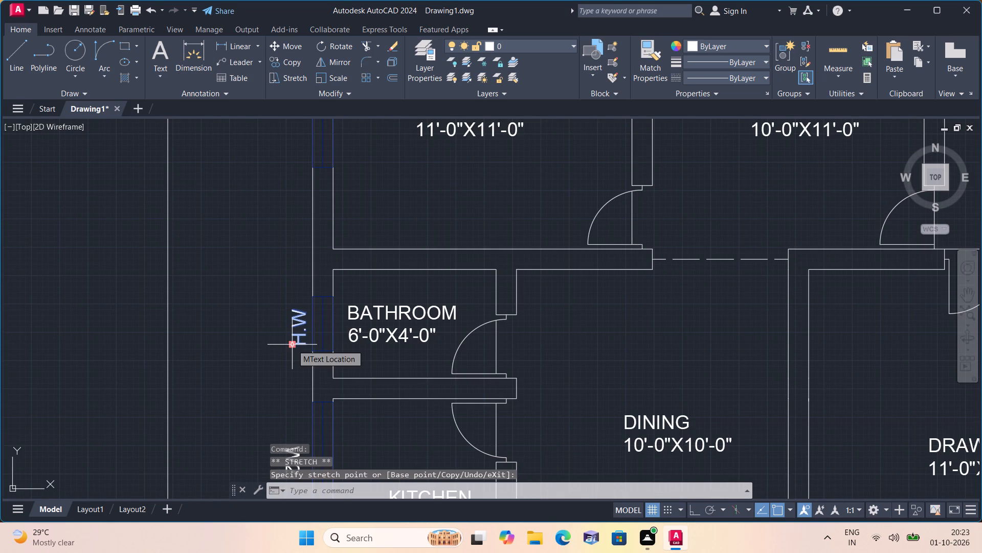
pyautogui.press('Escape')
# Copy the south W1 label about 18'-9" due east to below the 9'-0"X10'-0" dining room's south window.
pyautogui.scroll(-1, 302, 350)
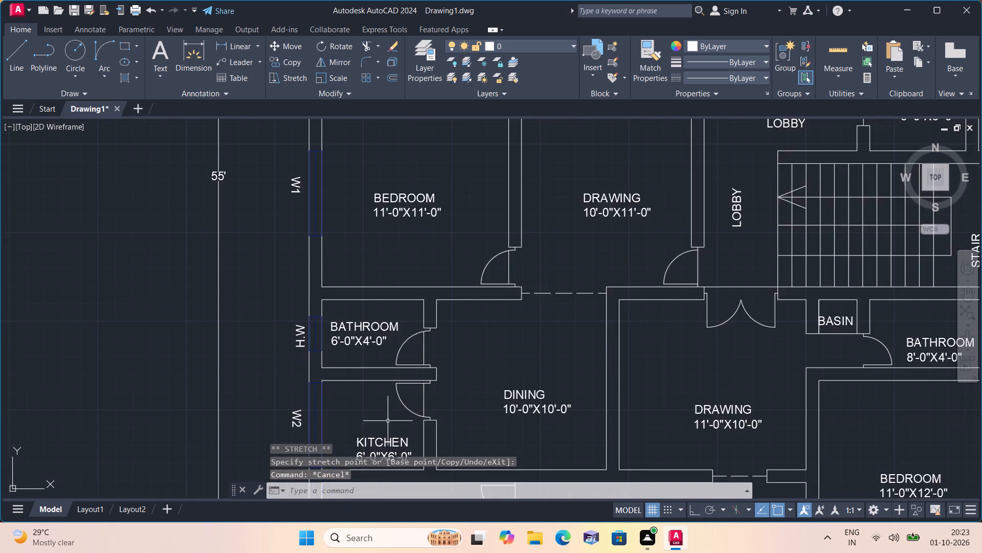
pyautogui.scroll(-1, 417, 439)
pyautogui.moveTo(417, 443); pyautogui.dragTo(359, 333, button='middle')
pyautogui.scroll(-2, 410, 440)
pyautogui.scroll(2, 381, 396)
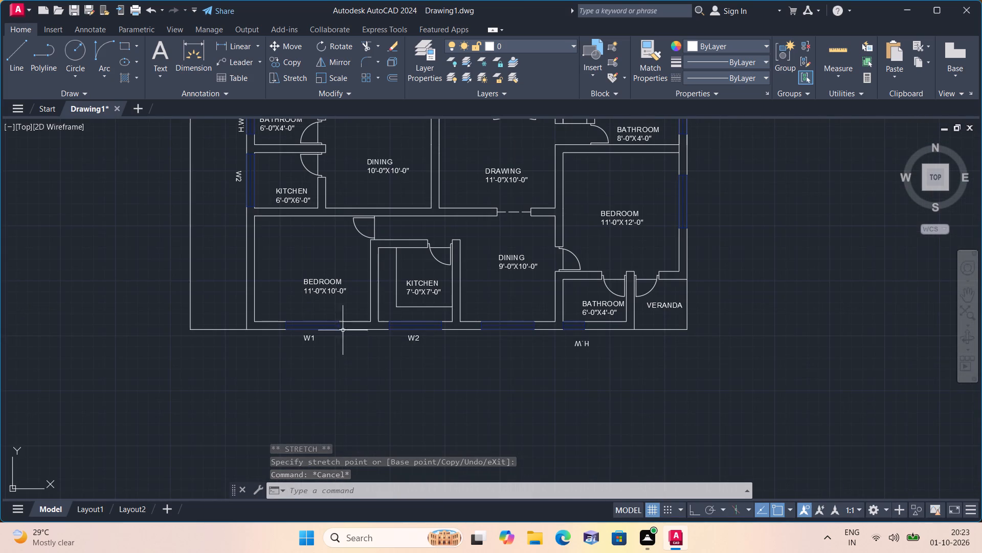
pyautogui.click(301, 338)
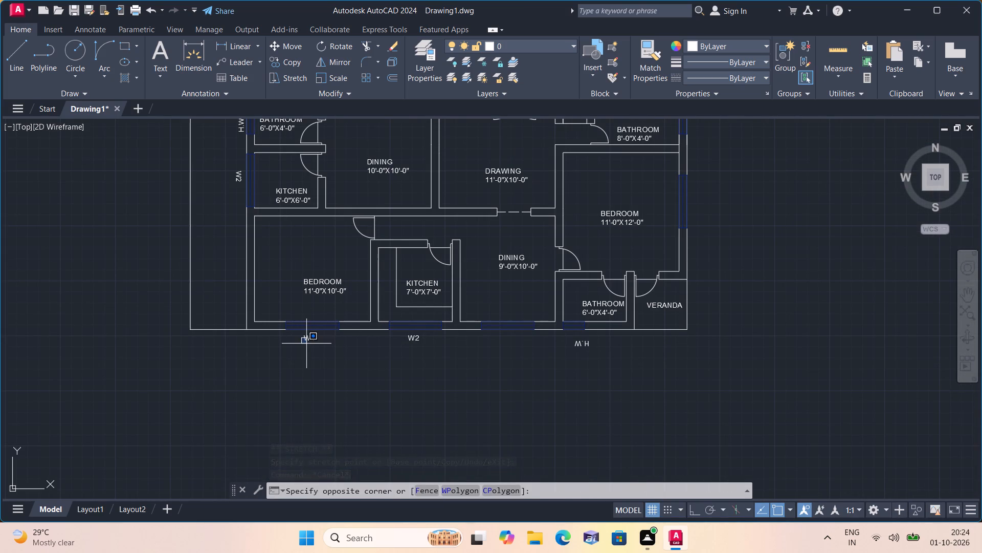
pyautogui.click(306, 342)
pyautogui.click(307, 338)
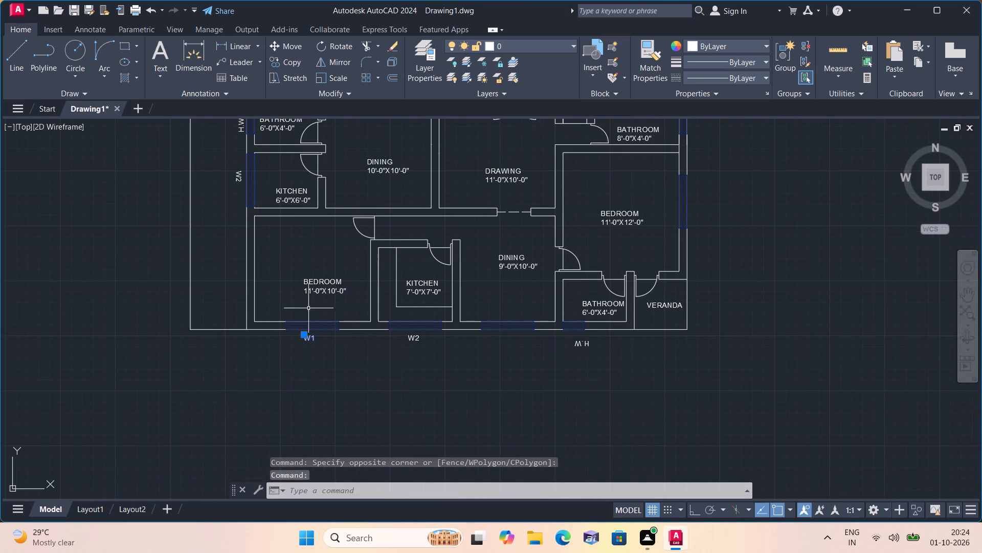
pyautogui.click(290, 58)
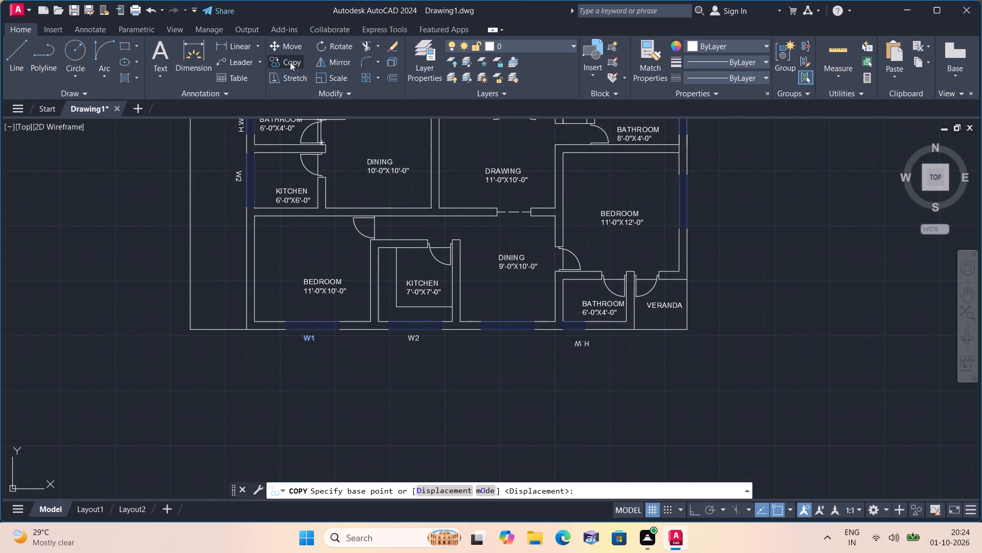
pyautogui.click(305, 339)
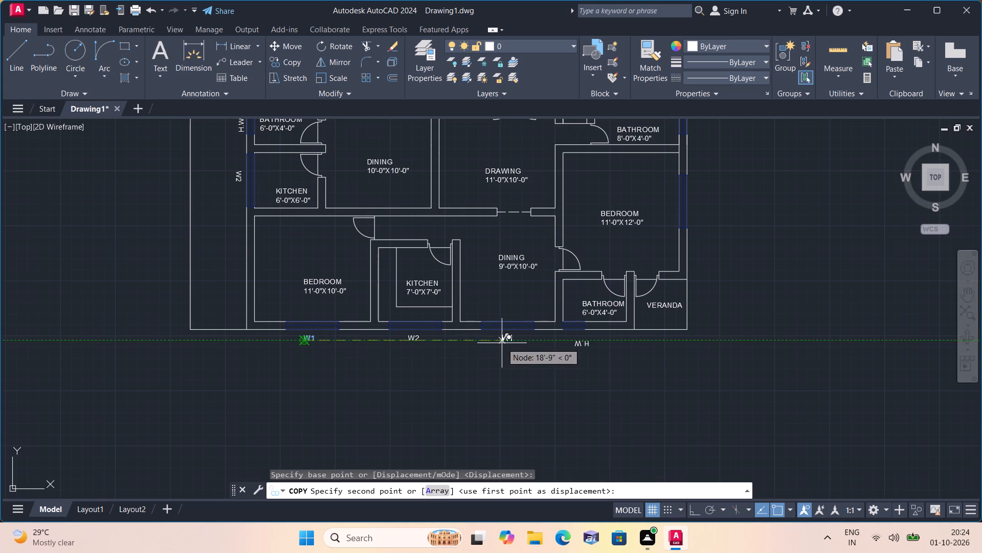
pyautogui.click(503, 342)
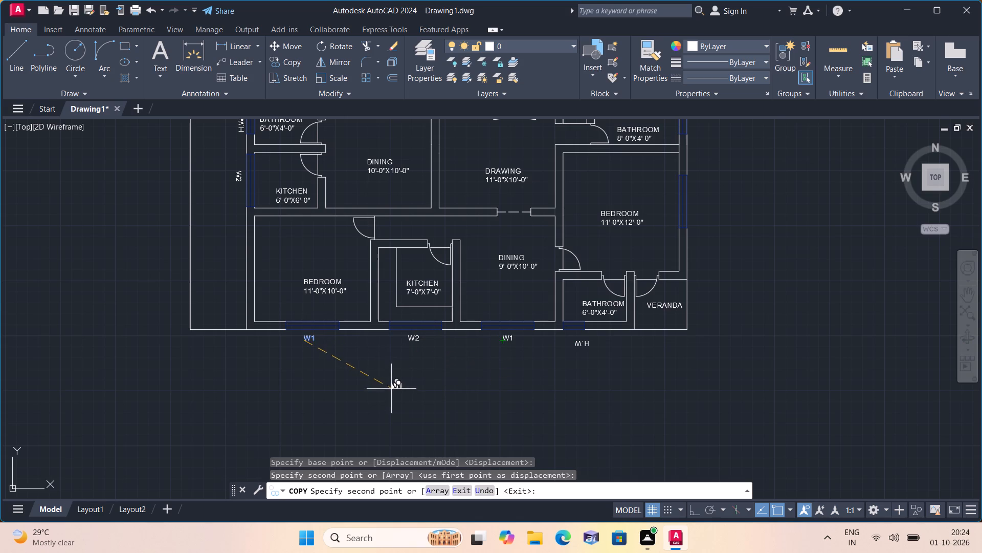
# Place two more W1 copies just outside the north windows of the 11'-0"x10'-0" bedroom and the 7'-0"X7'-0" kitchen.
pyautogui.moveTo(540, 251); pyautogui.dragTo(581, 412, button='middle')
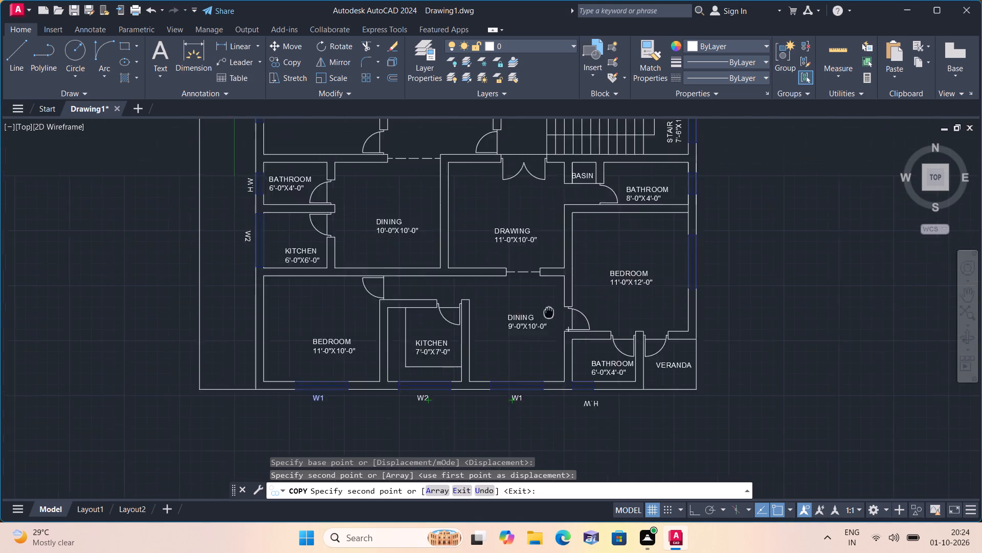
pyautogui.moveTo(581, 412); pyautogui.dragTo(585, 421, button='middle')
pyautogui.scroll(-1, 581, 377)
pyautogui.moveTo(496, 256); pyautogui.dragTo(517, 384, button='middle')
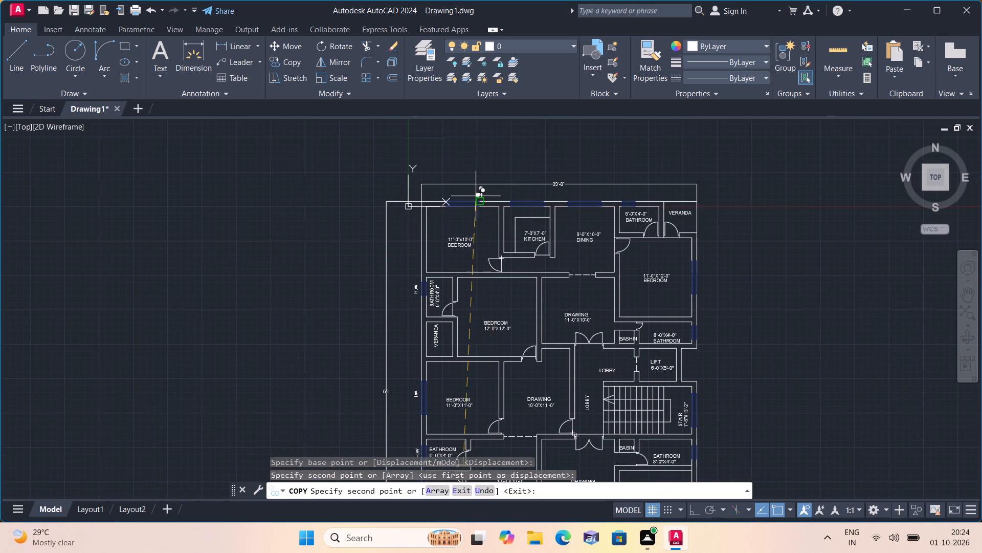
pyautogui.scroll(3, 452, 199)
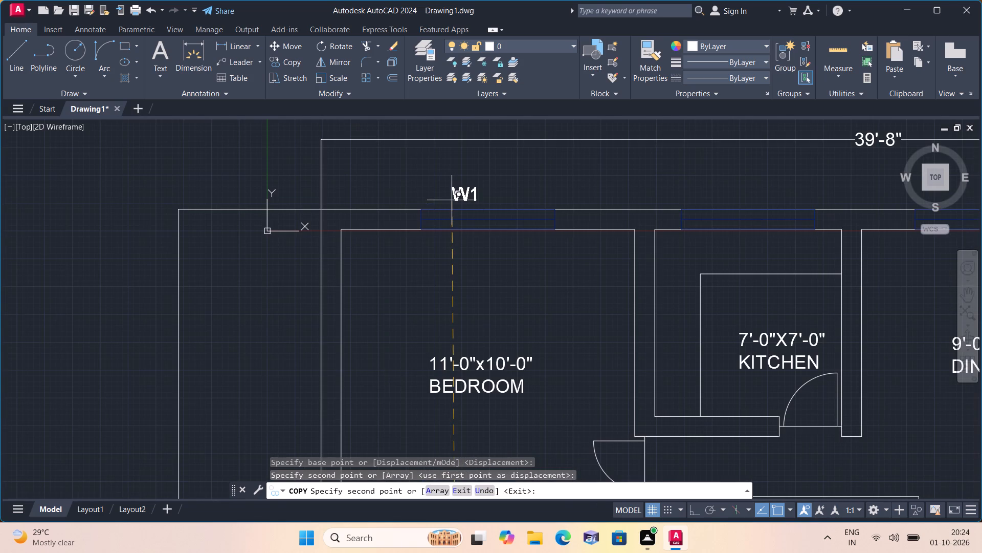
pyautogui.click(452, 200)
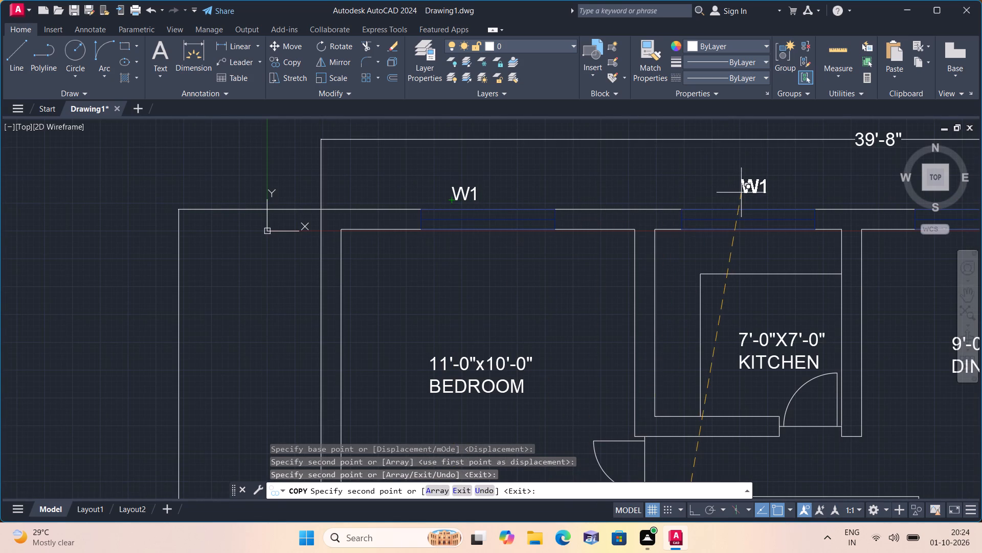
pyautogui.click(738, 198)
pyautogui.press('Escape')
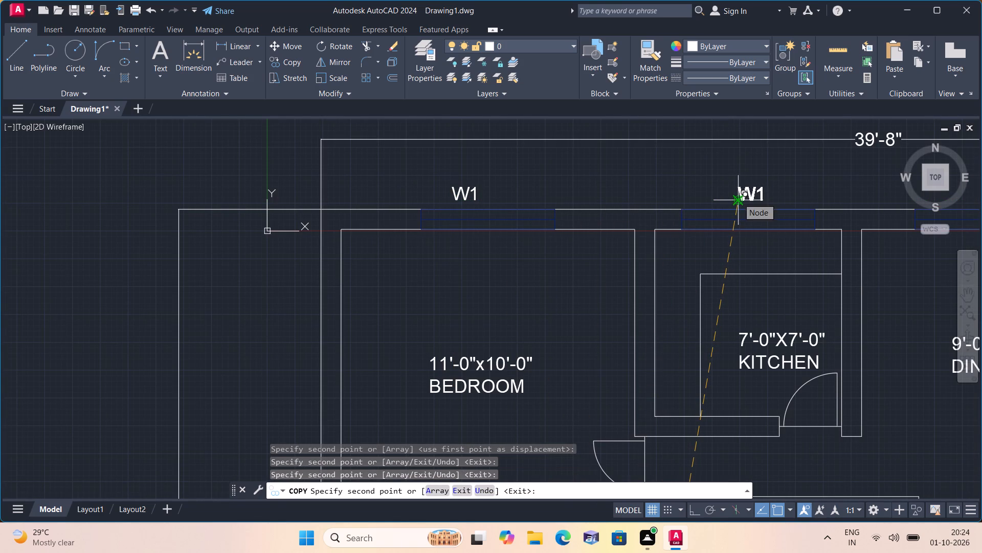
# Copy the W2 label from the south kitchen window to just outside the north 7'-0"X7'-0" kitchen's window, beside the W1 there.
pyautogui.scroll(-1, 699, 238)
pyautogui.moveTo(699, 328); pyautogui.dragTo(632, 247, button='middle')
pyautogui.scroll(-3, 643, 264)
pyautogui.moveTo(622, 364); pyautogui.dragTo(569, 279, button='middle')
pyautogui.scroll(3, 565, 379)
pyautogui.click(559, 313)
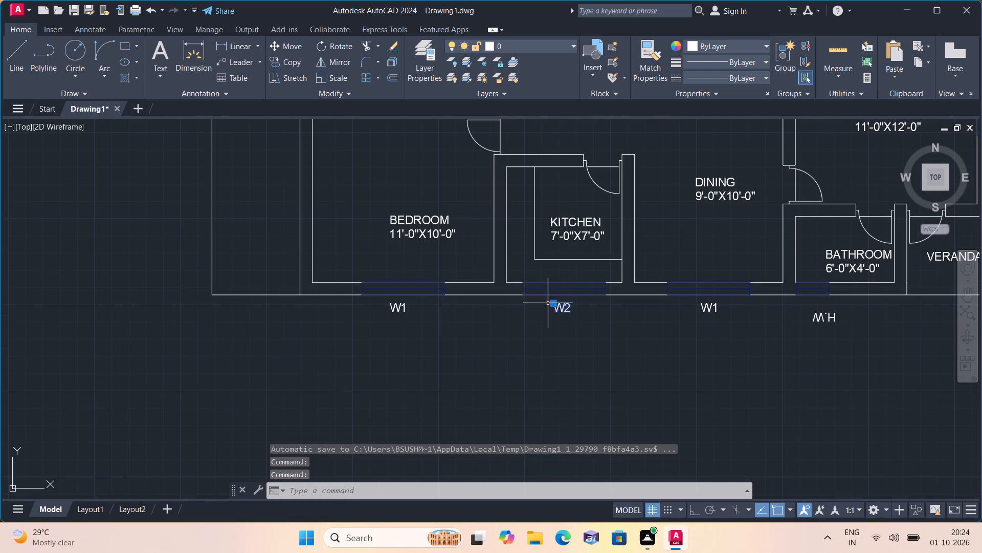
pyautogui.click(286, 59)
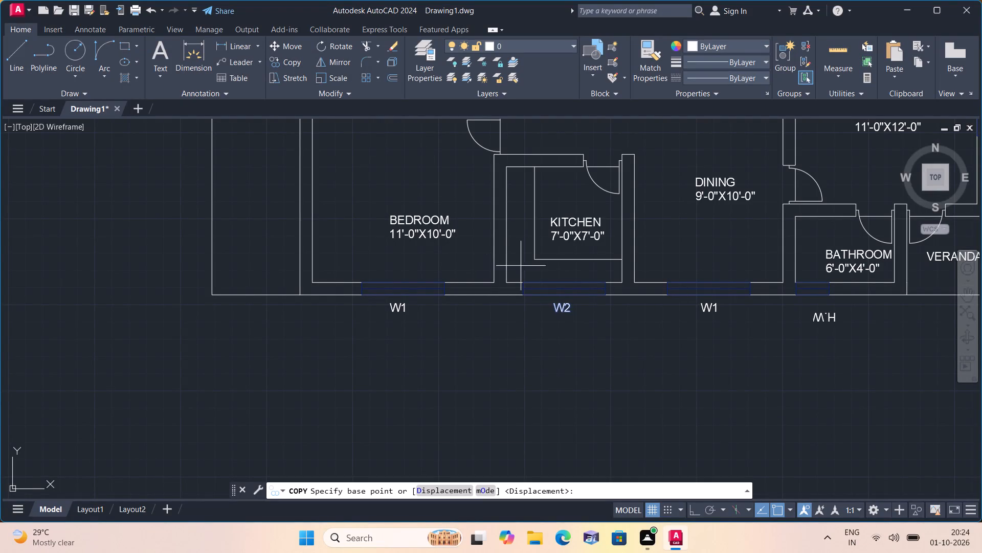
pyautogui.click(564, 310)
pyautogui.scroll(-3, 568, 272)
pyautogui.moveTo(561, 247); pyautogui.dragTo(545, 339, button='middle')
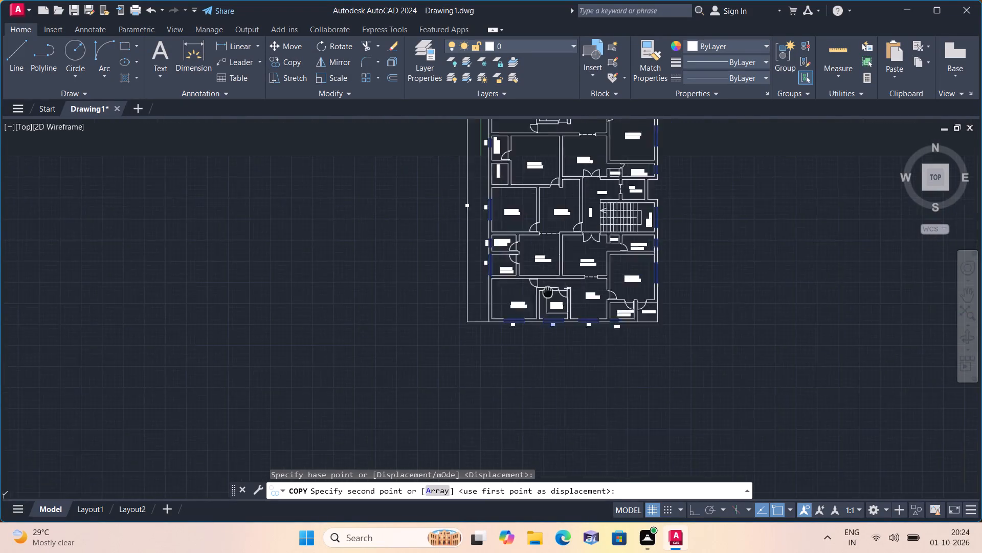
pyautogui.moveTo(545, 339); pyautogui.dragTo(556, 421, button='middle')
pyautogui.scroll(3, 542, 222)
pyautogui.moveTo(542, 222); pyautogui.dragTo(537, 222, button='middle')
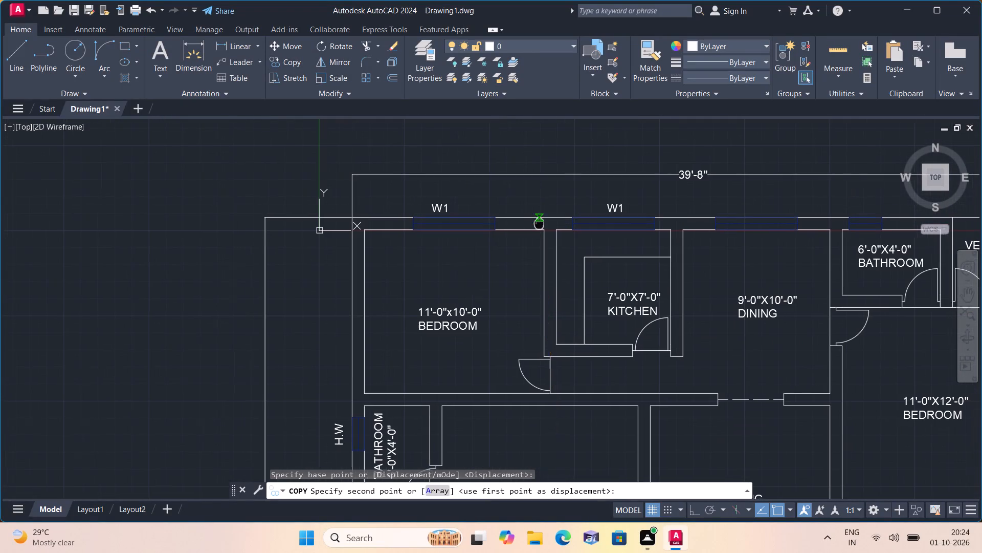
pyautogui.moveTo(537, 222); pyautogui.dragTo(372, 366, button='middle')
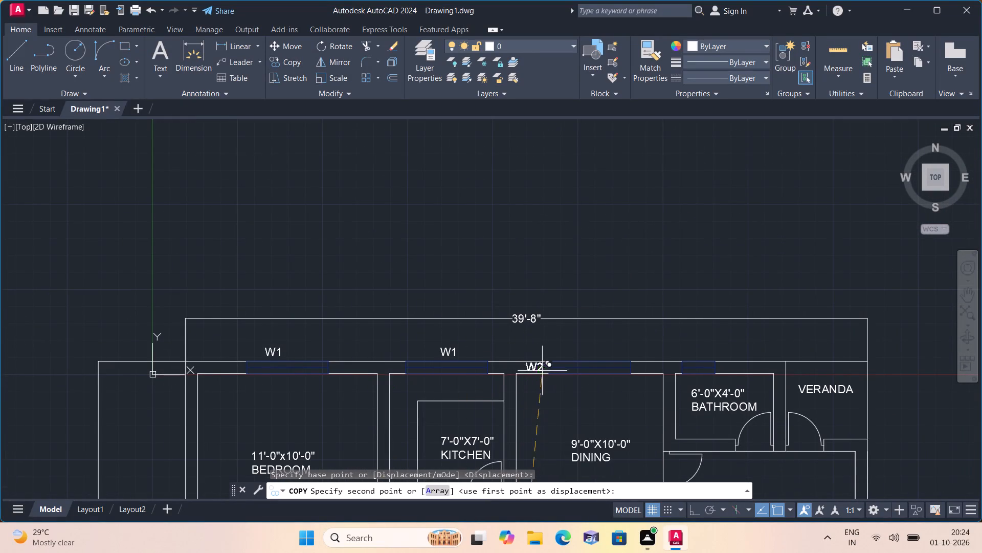
pyautogui.scroll(1, 406, 350)
pyautogui.click(441, 358)
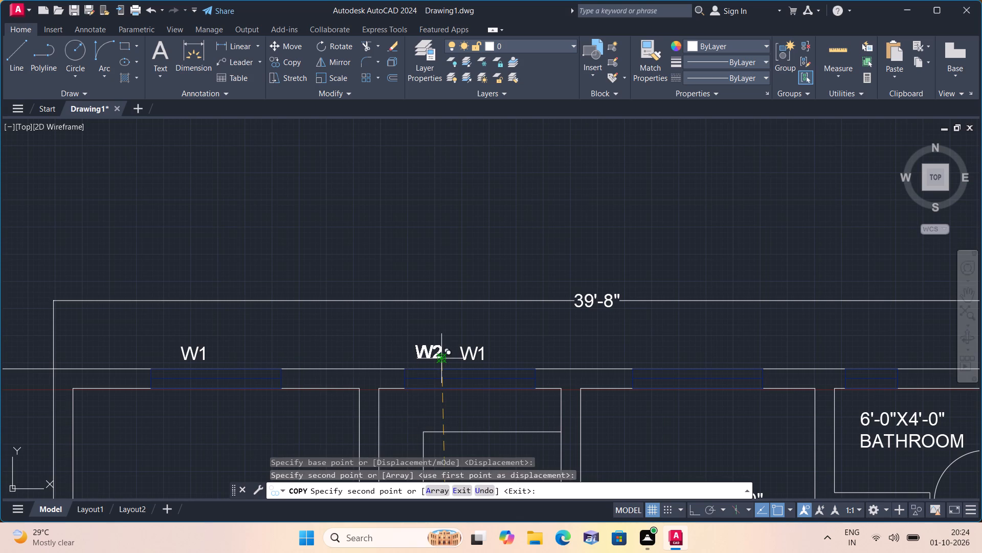
pyautogui.press('Escape')
# Move the W1 label beside the north kitchen's W2 east to above the 9'-0"X10'-0" dining room's north window.
pyautogui.click(470, 355)
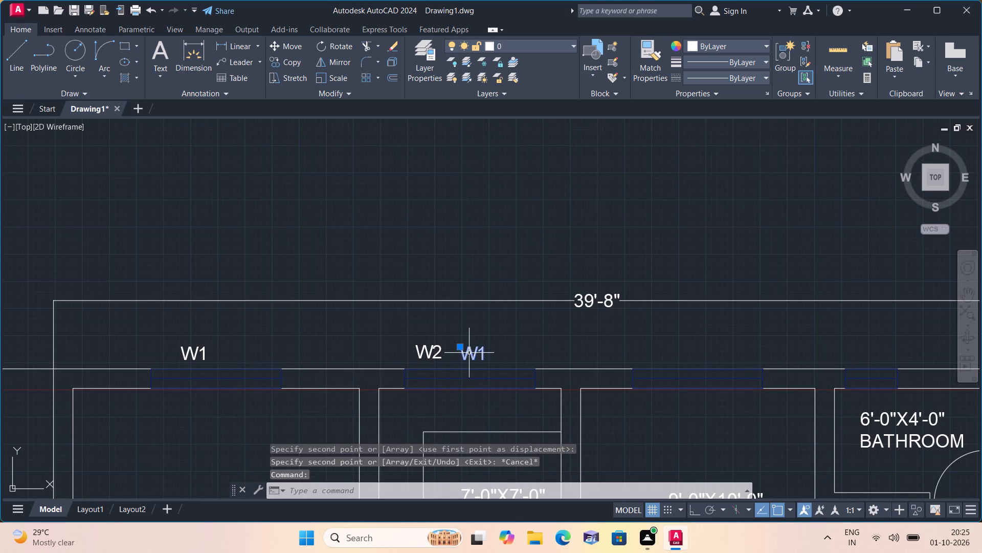
pyautogui.click(458, 347)
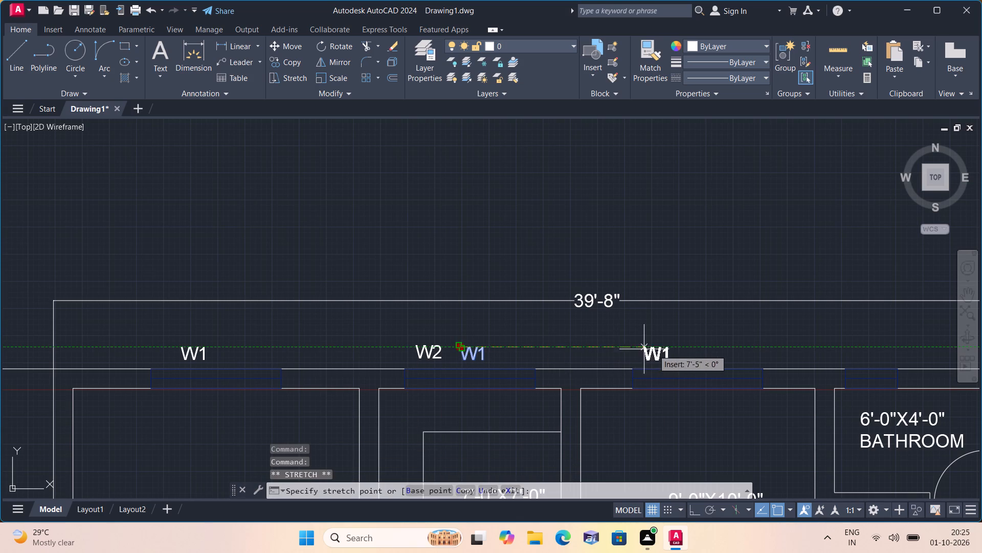
pyautogui.click(674, 350)
pyautogui.press('Escape')
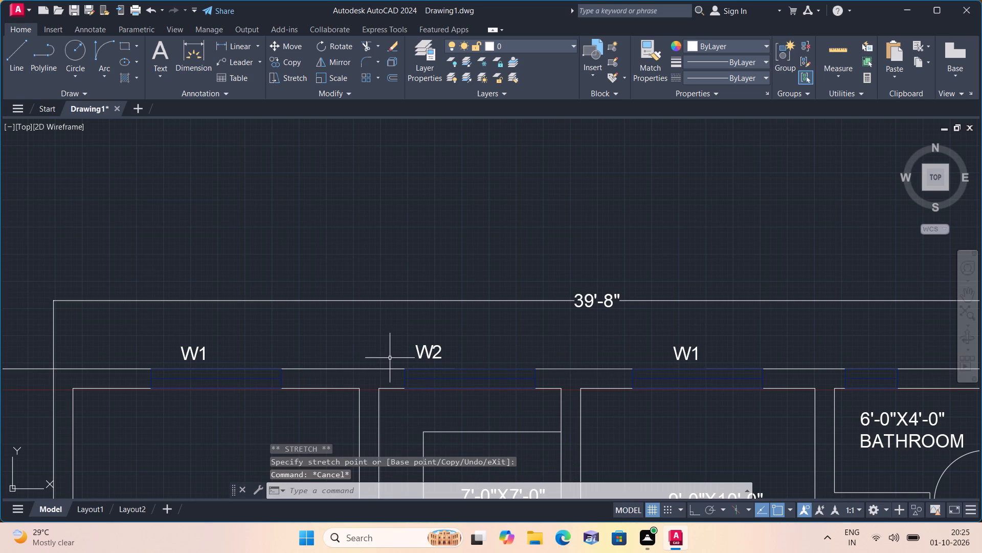
# Shift the W2 label slightly east so it sits centred above the 7'-0"X7'-0" kitchen's north window.
pyautogui.click(426, 355)
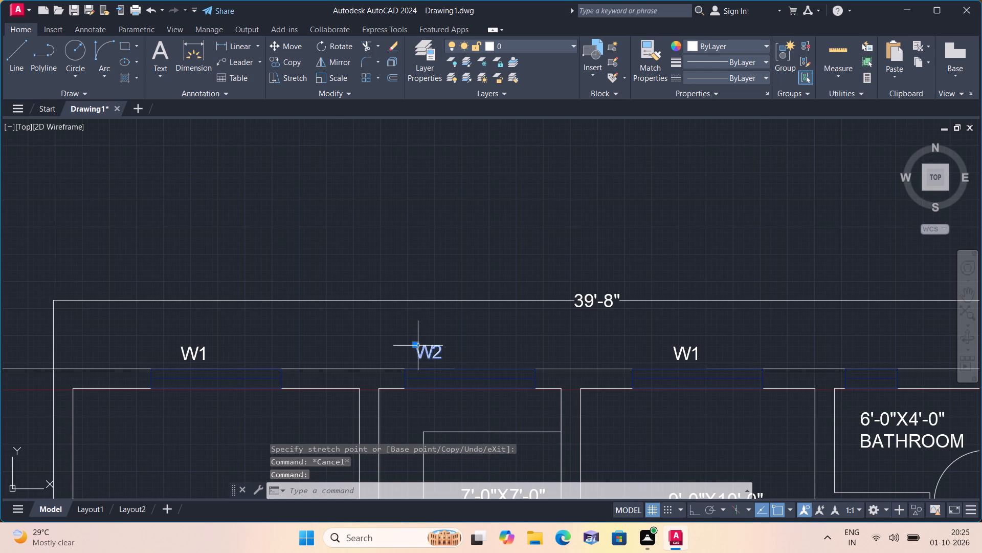
pyautogui.click(418, 346)
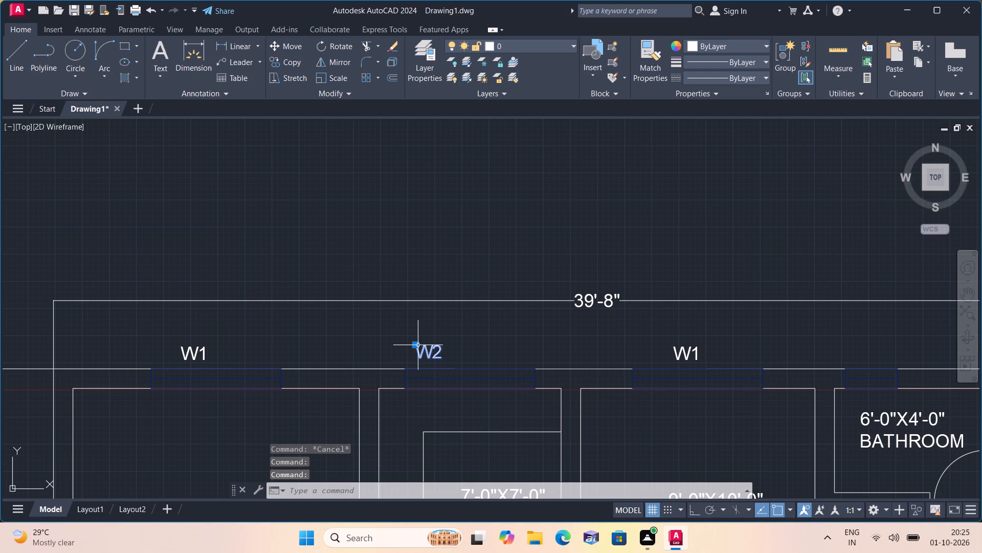
pyautogui.click(414, 347)
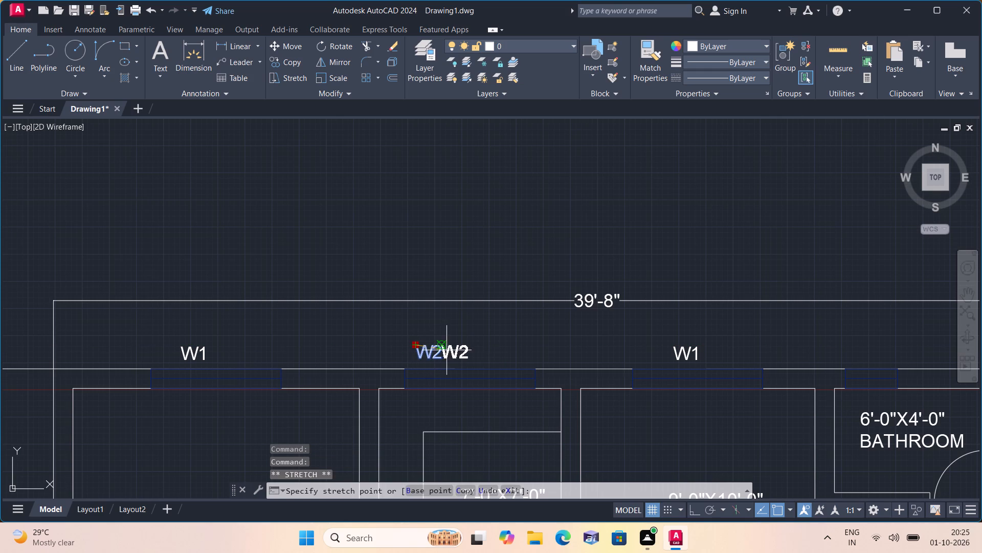
pyautogui.click(450, 351)
pyautogui.press('Escape')
# Look over the whole floor plan to check the window tags along its north, west and south walls.
pyautogui.scroll(-1, 448, 351)
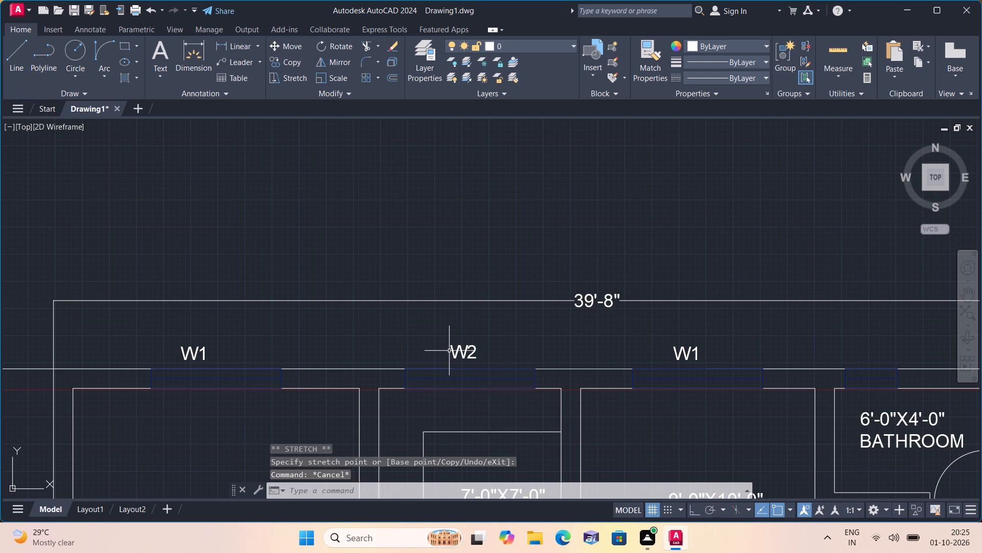
pyautogui.scroll(-1, 458, 372)
pyautogui.moveTo(455, 372); pyautogui.dragTo(439, 353, button='middle')
pyautogui.scroll(-2, 439, 351)
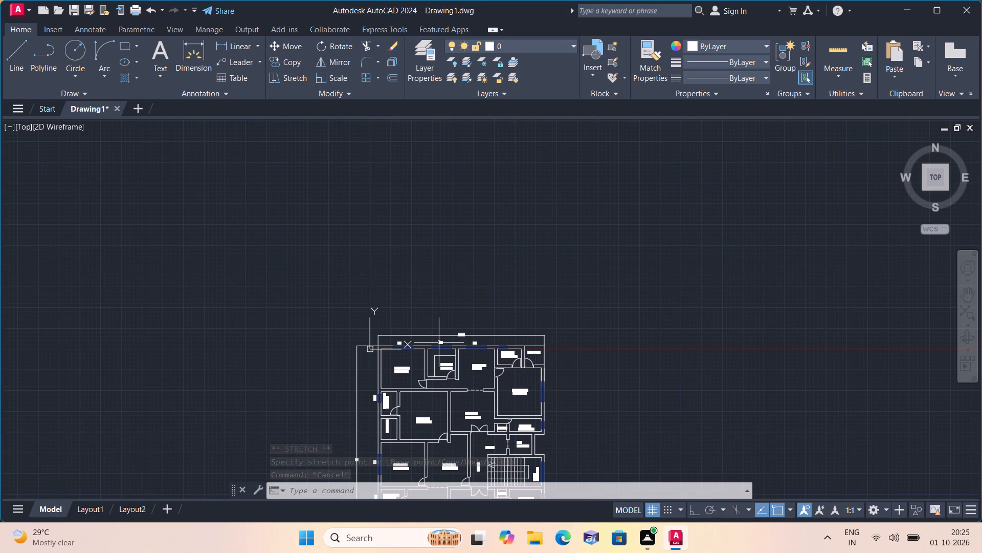
pyautogui.scroll(3, 415, 353)
pyautogui.moveTo(410, 351); pyautogui.dragTo(407, 351, button='middle')
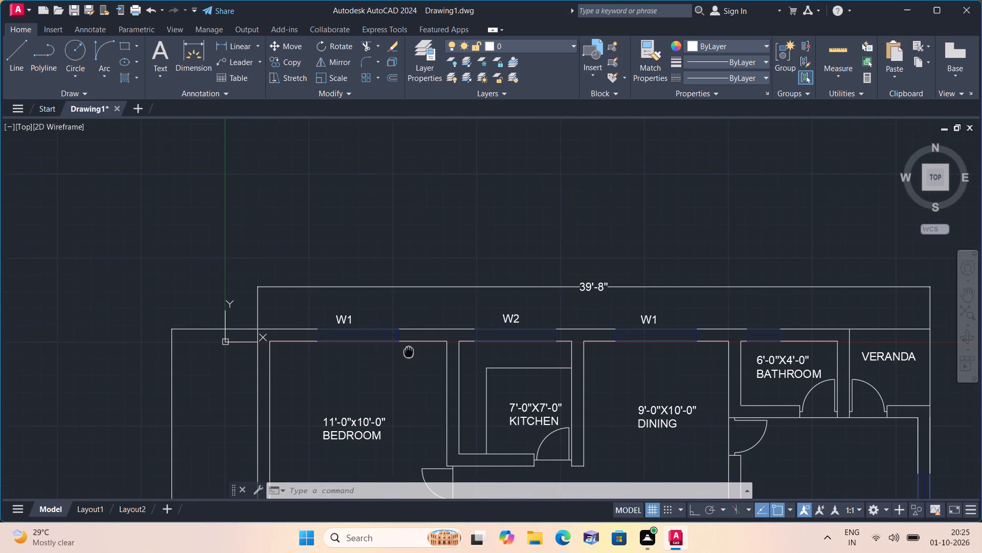
pyautogui.moveTo(407, 351); pyautogui.dragTo(395, 341, button='middle')
pyautogui.scroll(-1, 584, 363)
pyautogui.moveTo(581, 362); pyautogui.dragTo(542, 314, button='middle')
pyautogui.scroll(-1, 521, 276)
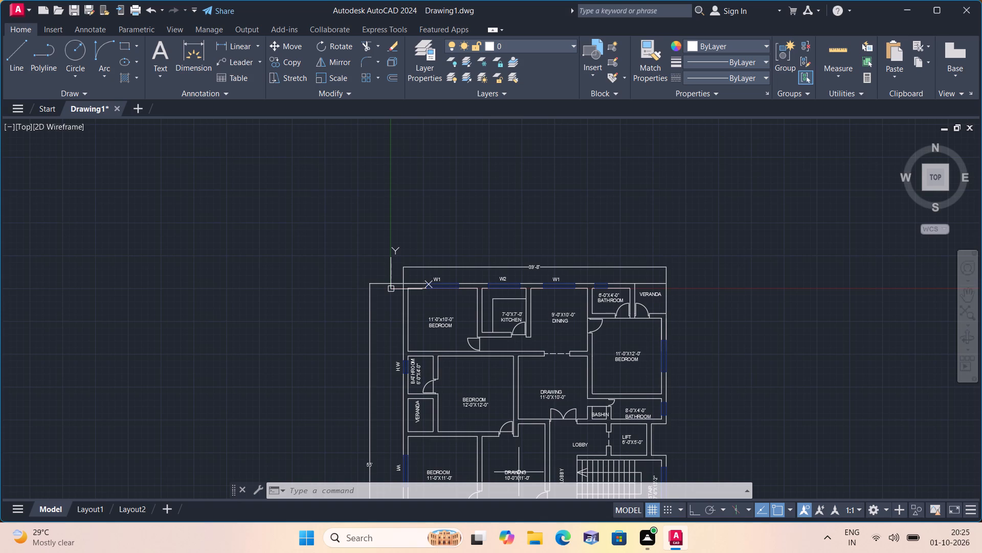
pyautogui.moveTo(510, 467); pyautogui.dragTo(462, 397, button='middle')
pyautogui.scroll(-1, 473, 412)
pyautogui.scroll(2, 564, 518)
pyautogui.moveTo(533, 425); pyautogui.dragTo(470, 273, button='middle')
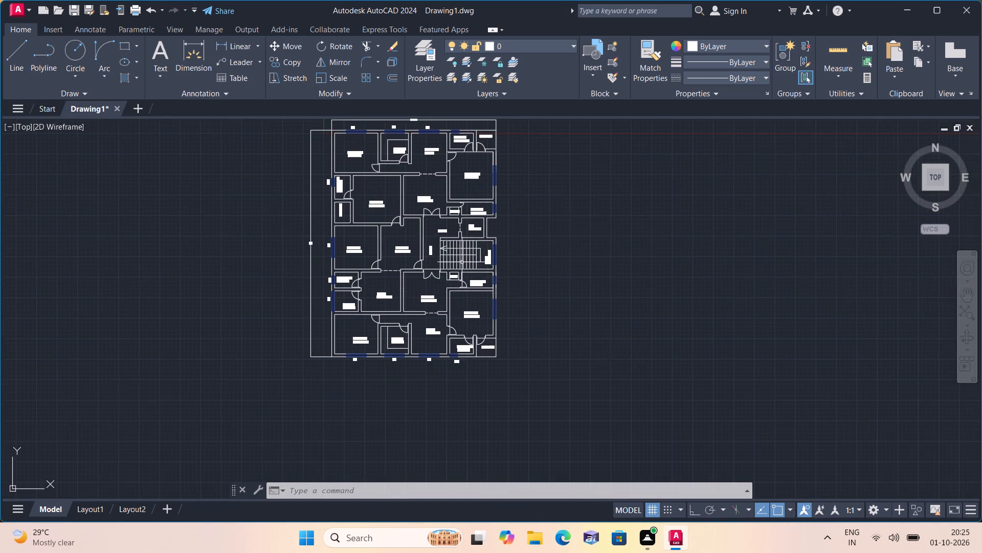
# Copy the H.W label from the south 6'-0"X4'-0" bathroom's window to just outside the north 6'-0"X4'-0" bathroom's window.
pyautogui.scroll(3, 453, 345)
pyautogui.click(459, 389)
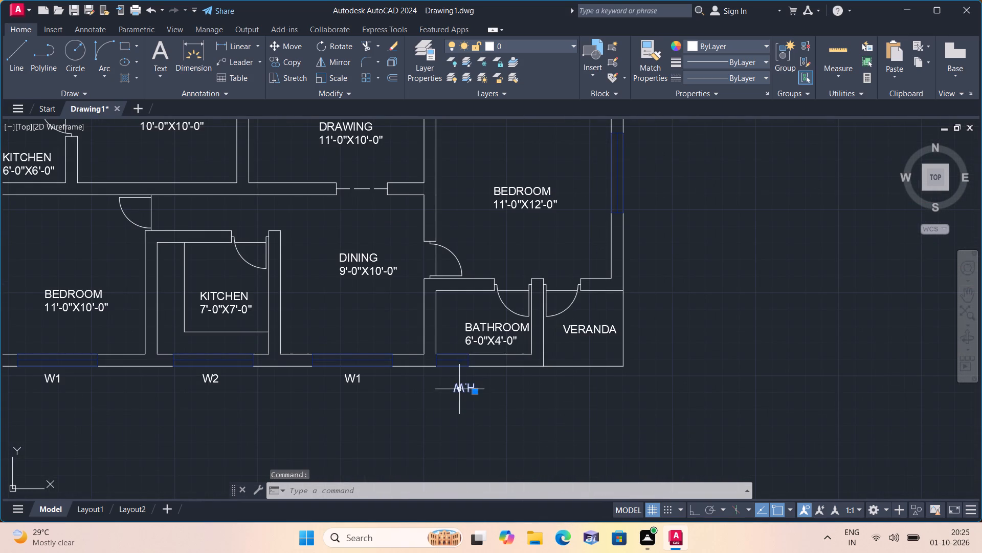
pyautogui.click(288, 61)
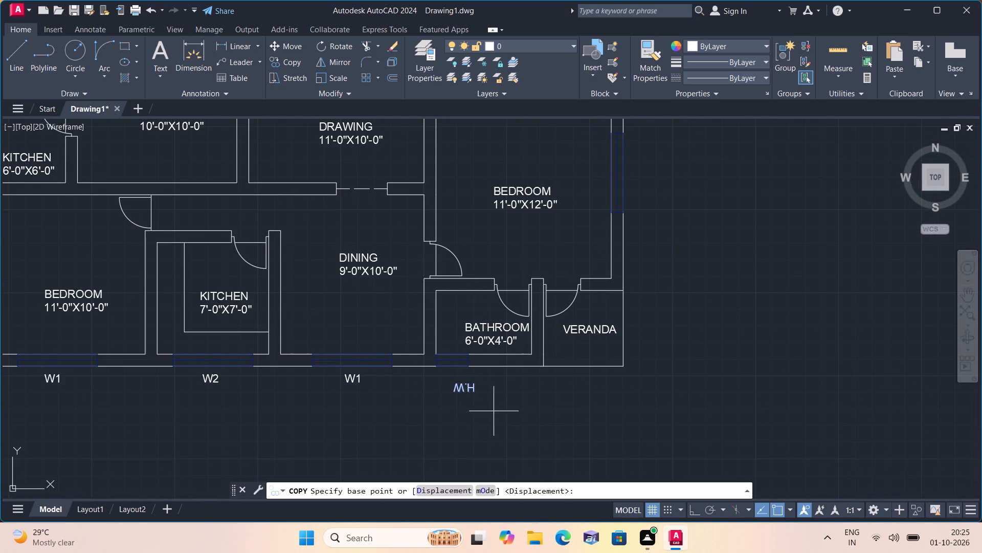
pyautogui.click(467, 387)
pyautogui.scroll(-2, 449, 295)
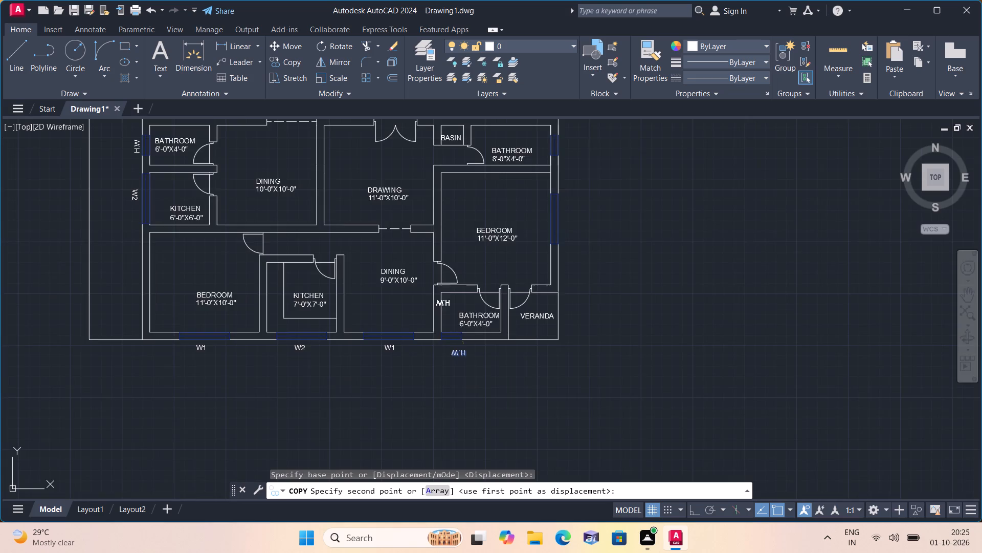
pyautogui.moveTo(454, 238); pyautogui.dragTo(476, 500, button='middle')
pyautogui.scroll(3, 470, 200)
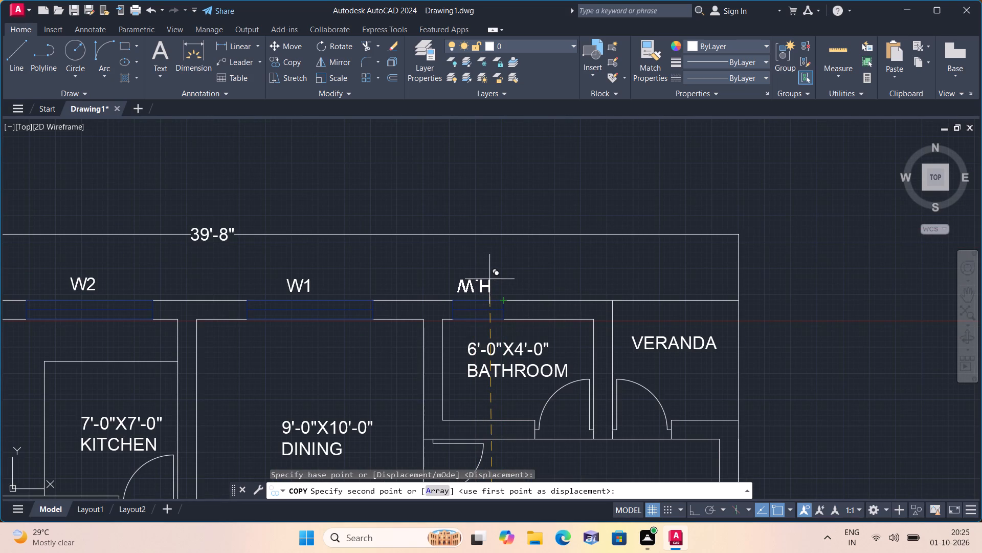
pyautogui.click(489, 279)
pyautogui.press('Escape')
# Look over the floor plan to check the window tags along the north, west and south walls.
pyautogui.scroll(-1, 527, 334)
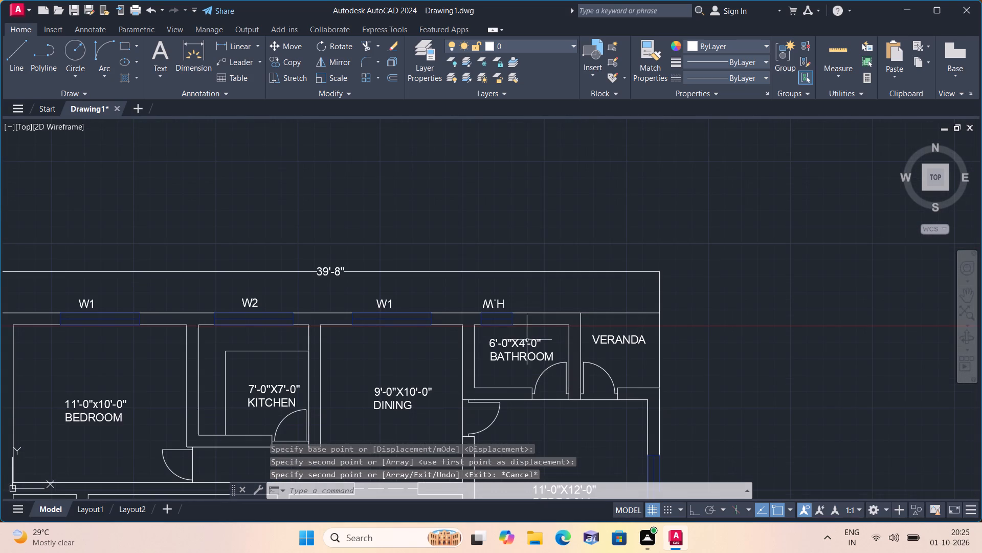
pyautogui.moveTo(86, 334); pyautogui.dragTo(95, 327, button='middle')
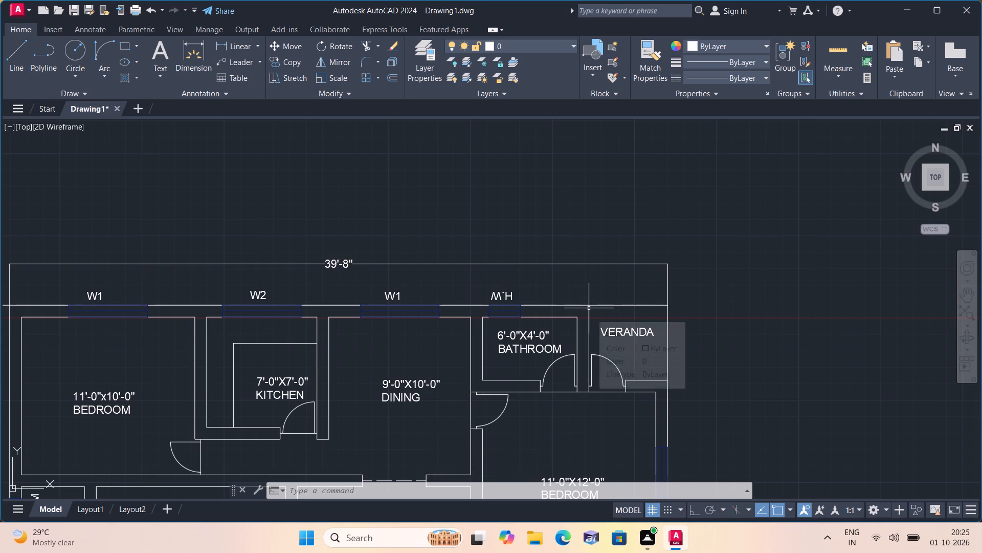
pyautogui.moveTo(610, 397); pyautogui.dragTo(601, 295, button='middle')
pyautogui.scroll(-2, 602, 293)
pyautogui.moveTo(590, 418); pyautogui.dragTo(586, 402, button='middle')
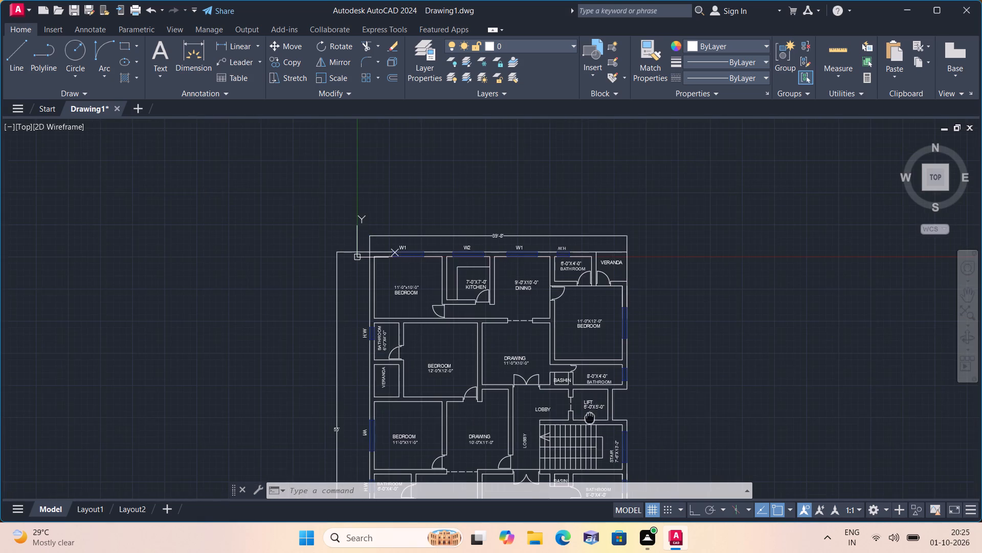
pyautogui.moveTo(586, 402); pyautogui.dragTo(564, 284, button='middle')
pyautogui.scroll(-1, 584, 385)
pyautogui.scroll(3, 434, 412)
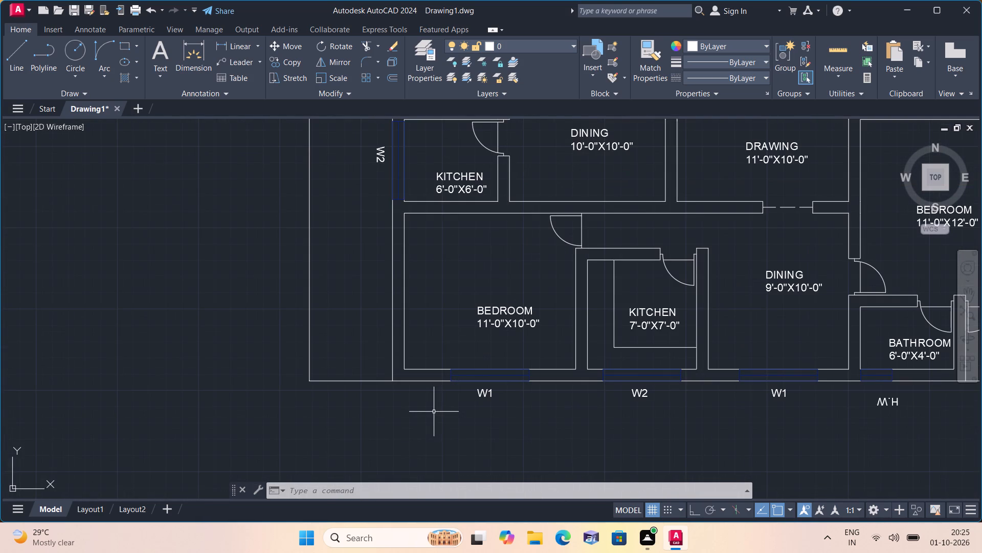
pyautogui.moveTo(775, 416); pyautogui.dragTo(694, 417, button='middle')
pyautogui.moveTo(694, 417); pyautogui.dragTo(564, 471, button='middle')
pyautogui.scroll(-2, 575, 449)
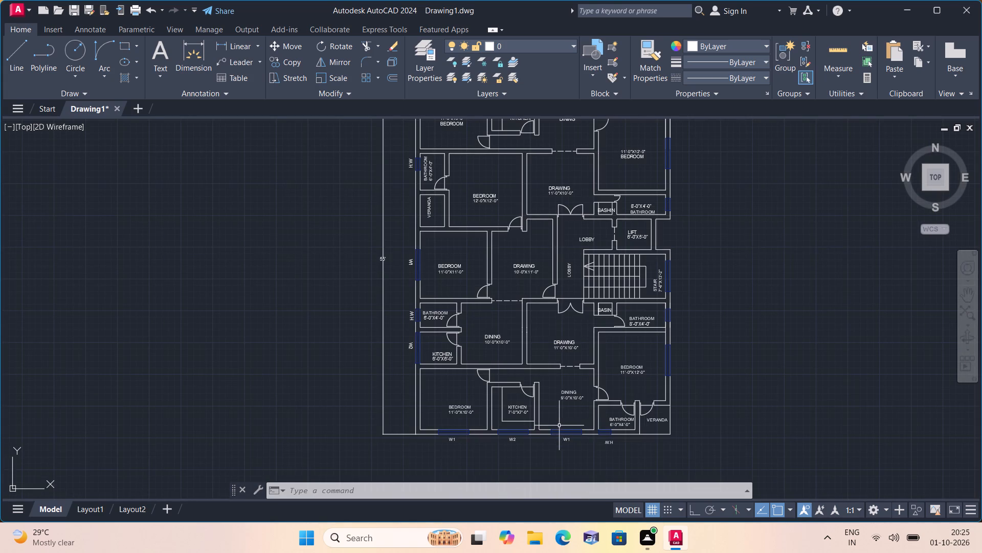
pyautogui.scroll(1, 421, 321)
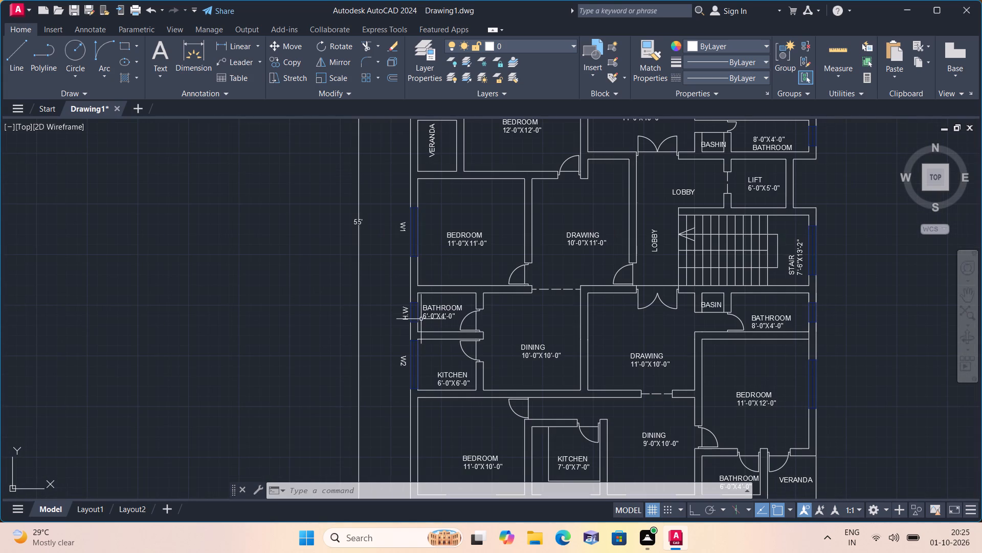
pyautogui.moveTo(420, 312); pyautogui.dragTo(436, 406, button='middle')
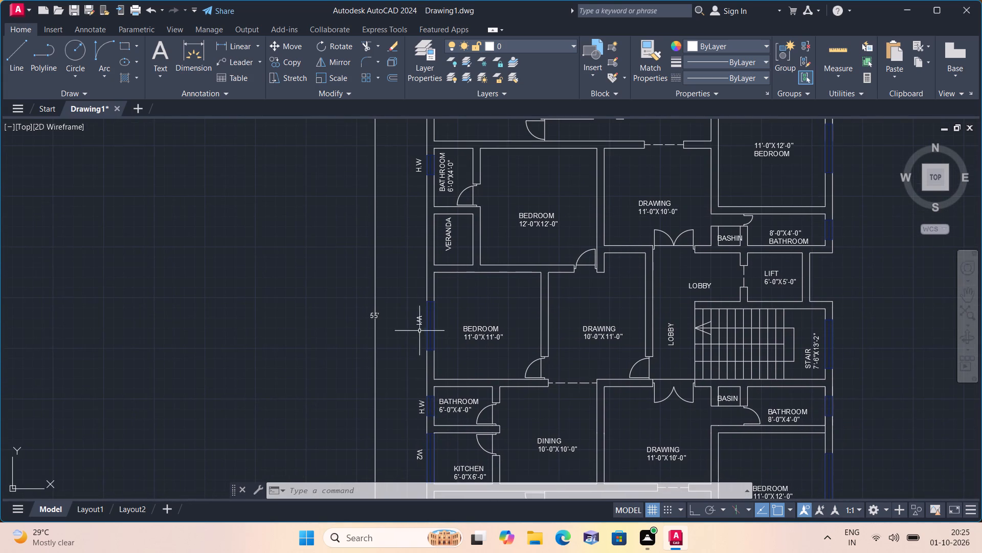
pyautogui.moveTo(411, 307); pyautogui.dragTo(423, 419, button='middle')
pyautogui.moveTo(568, 414); pyautogui.dragTo(560, 411, button='middle')
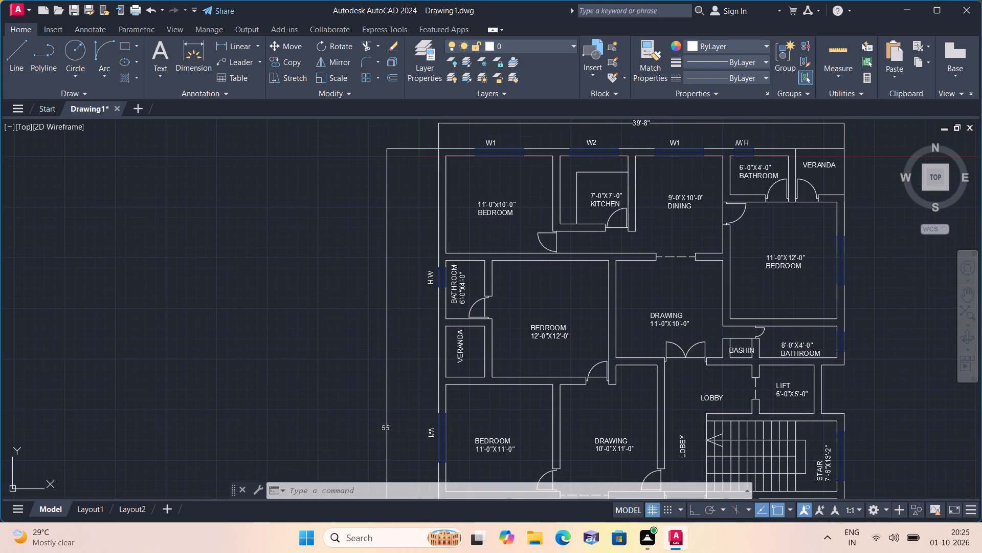
pyautogui.moveTo(560, 411); pyautogui.dragTo(510, 377, button='middle')
pyautogui.scroll(-1, 457, 348)
pyautogui.moveTo(426, 384); pyautogui.dragTo(413, 349, button='middle')
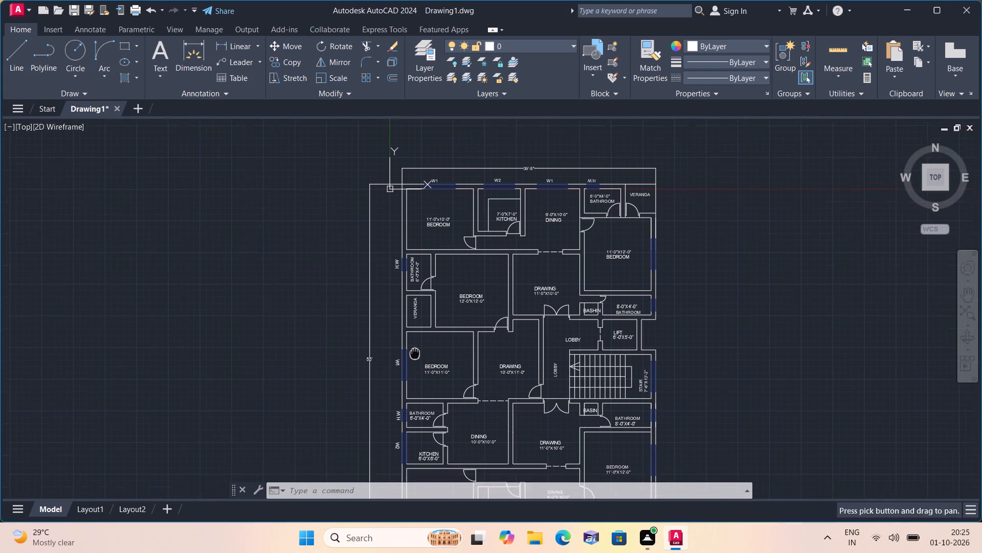
pyautogui.scroll(2, 382, 367)
pyautogui.moveTo(381, 367); pyautogui.dragTo(359, 318, button='middle')
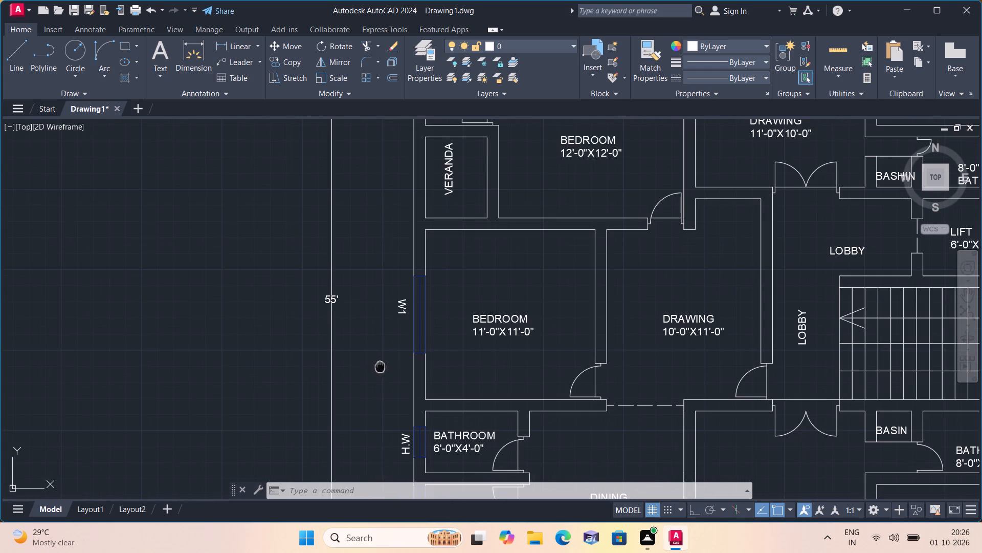
pyautogui.moveTo(359, 318); pyautogui.dragTo(359, 304, button='middle')
pyautogui.moveTo(458, 383); pyautogui.dragTo(426, 345, button='middle')
pyautogui.scroll(-1, 454, 380)
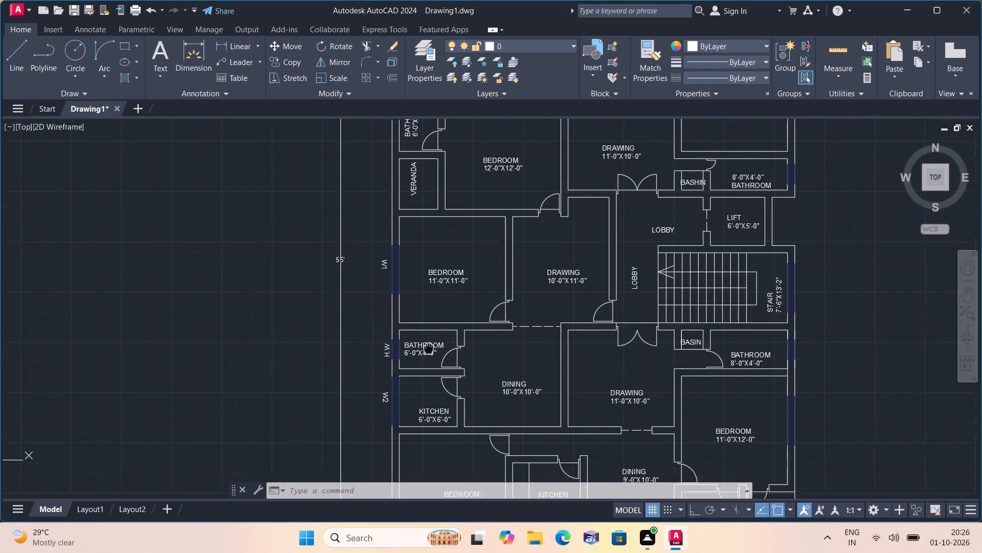
pyautogui.scroll(-1, 413, 330)
pyautogui.scroll(1, 530, 482)
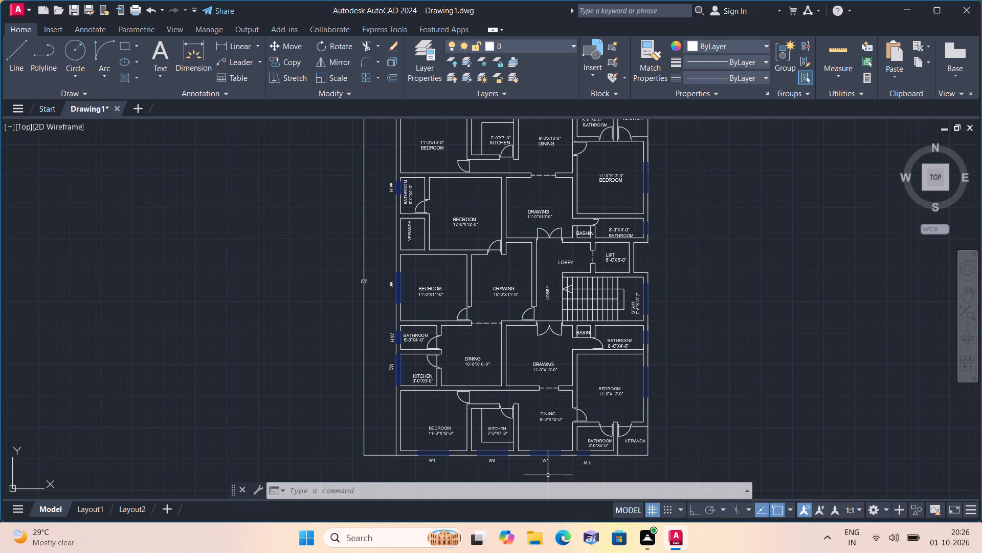
# Copy the W1 label at the south dining room's window to the empty space just south of it.
pyautogui.moveTo(569, 430); pyautogui.dragTo(512, 355, button='middle')
pyautogui.scroll(1, 494, 382)
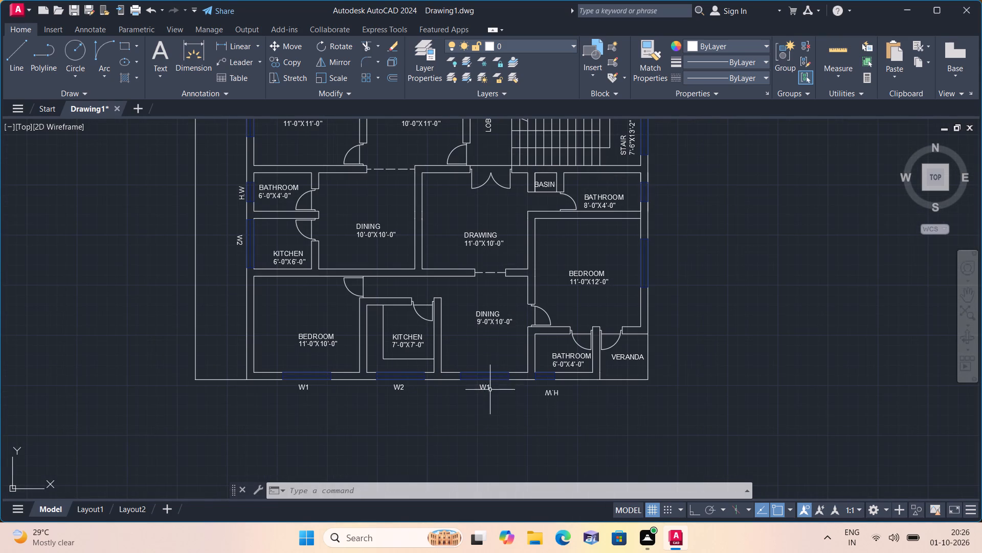
pyautogui.click(484, 389)
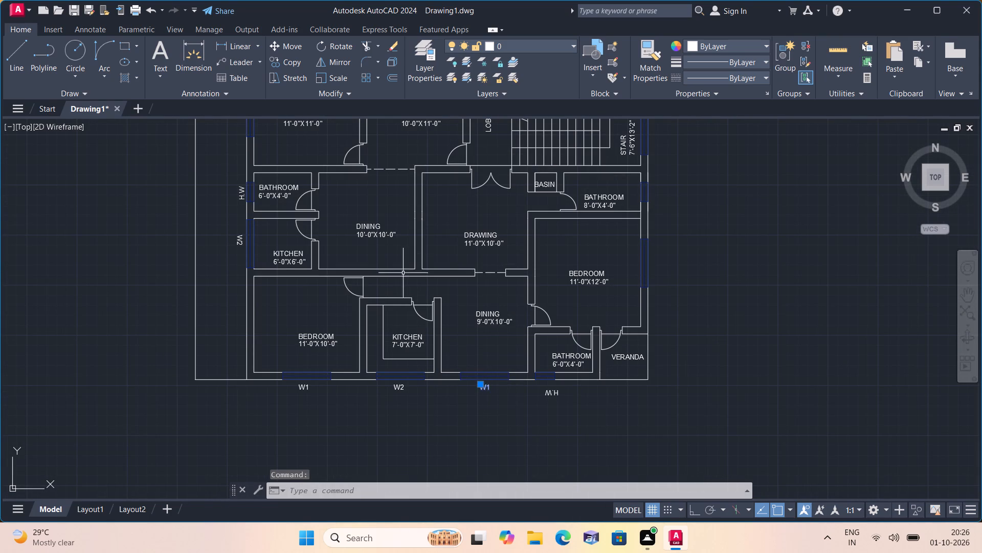
pyautogui.click(286, 62)
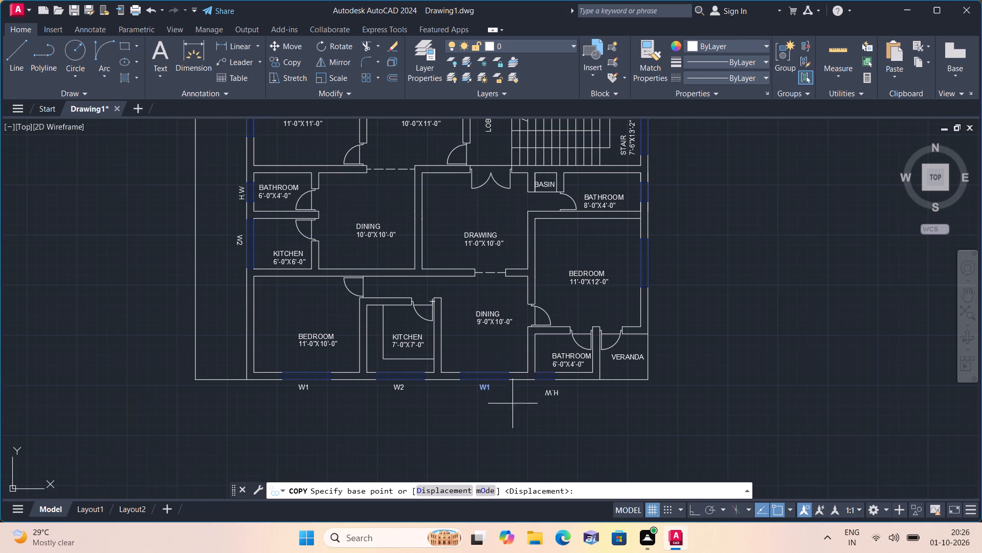
pyautogui.click(477, 390)
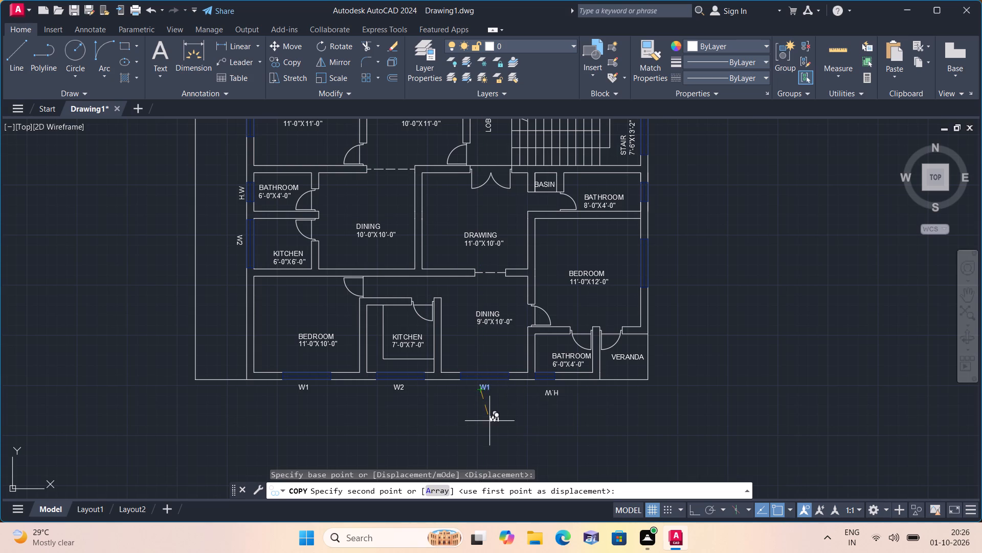
pyautogui.click(492, 425)
pyautogui.press('Escape')
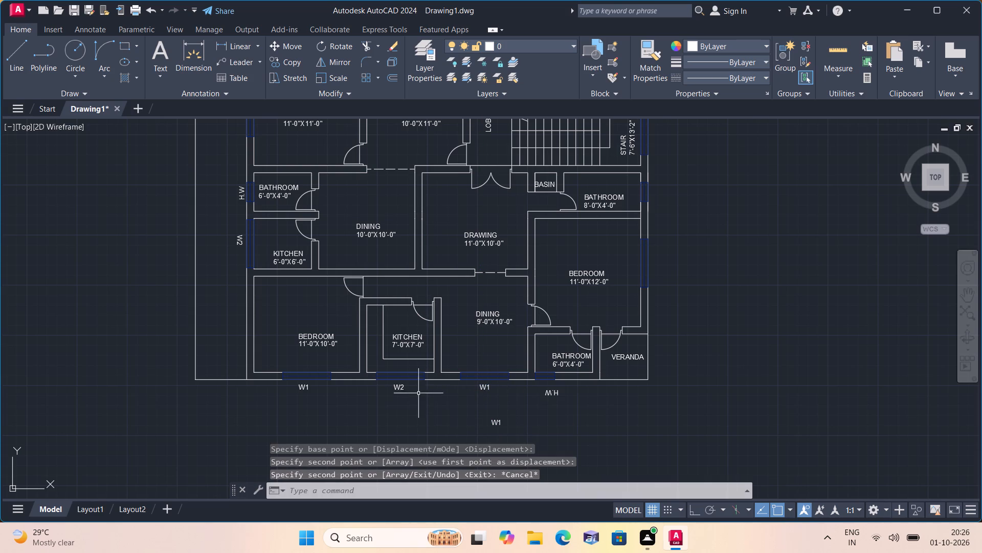
# Copy the W2 label at the south 7'-0"X7'-0" kitchen's window to the empty space south of it.
pyautogui.click(394, 386)
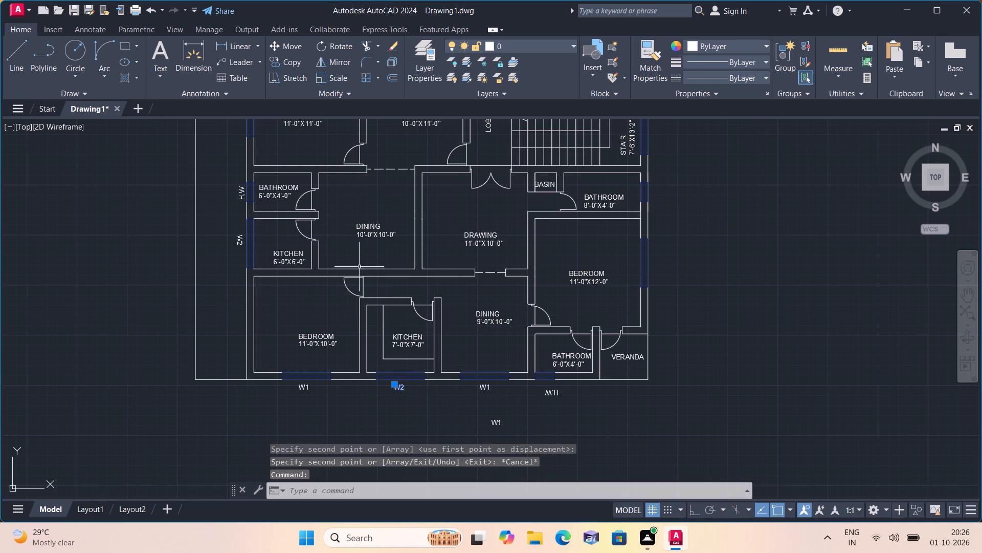
pyautogui.click(292, 57)
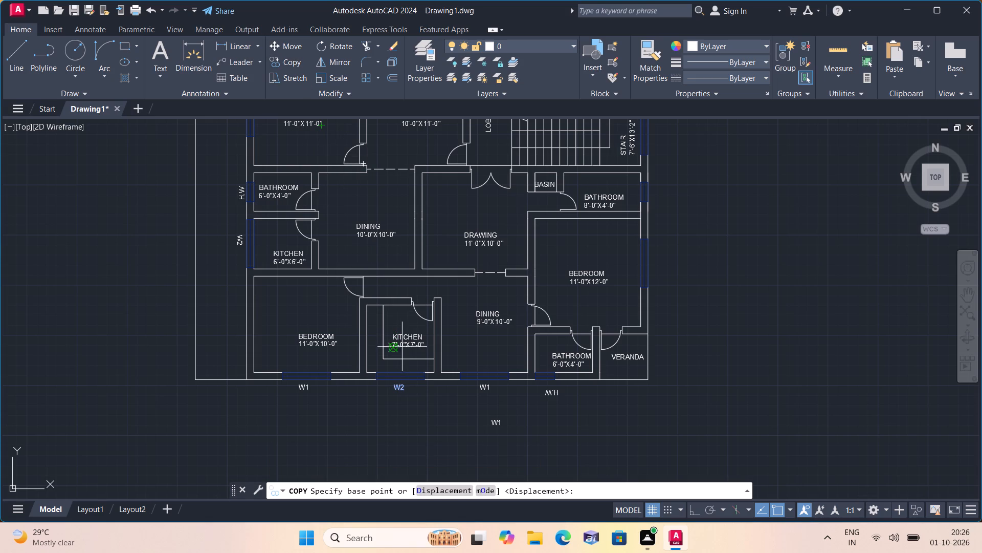
pyautogui.moveTo(391, 391); pyautogui.dragTo(365, 310, button='middle')
pyautogui.scroll(2, 368, 310)
pyautogui.click(372, 297)
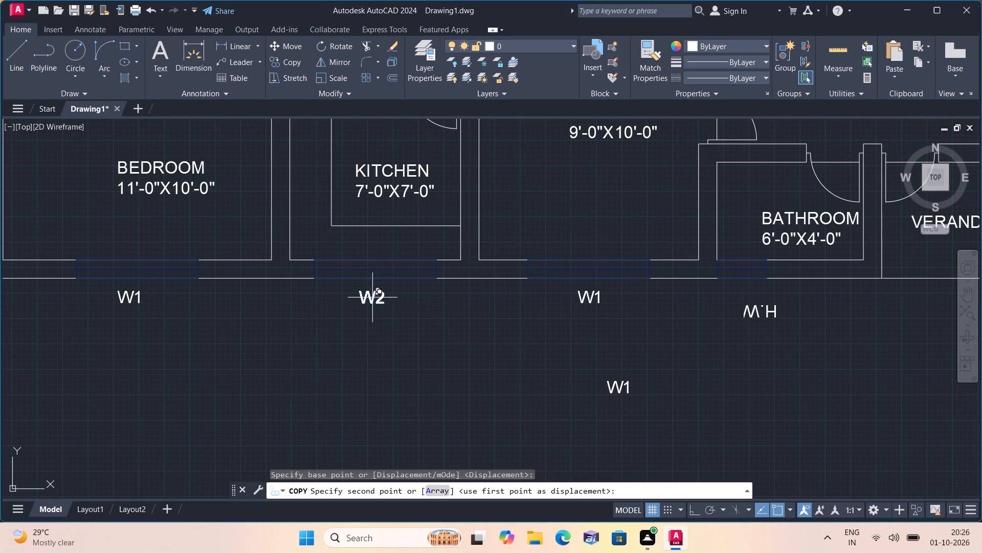
pyautogui.click(389, 402)
pyautogui.press('Escape')
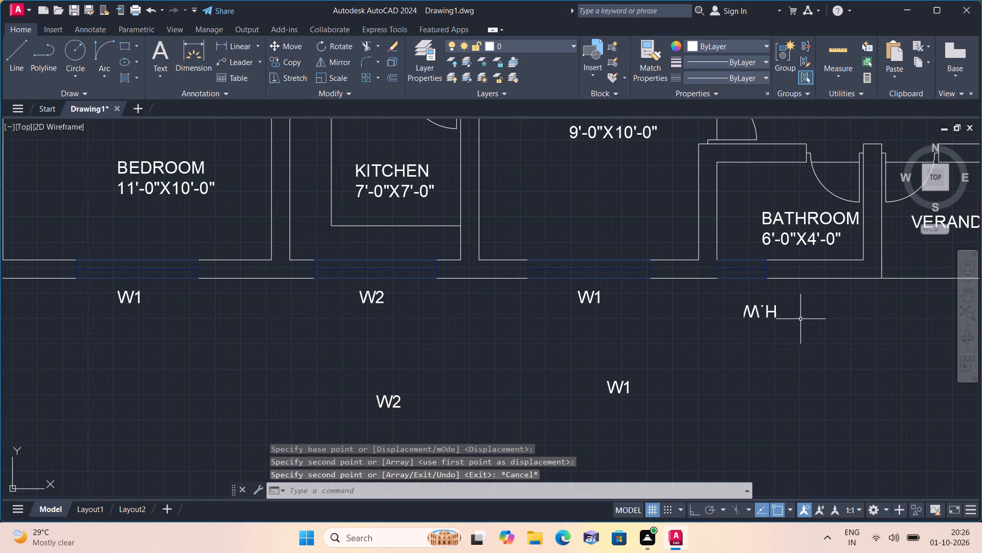
# Copy the H.W label at the south bathroom's window to the empty space just south-east of it.
pyautogui.click(769, 313)
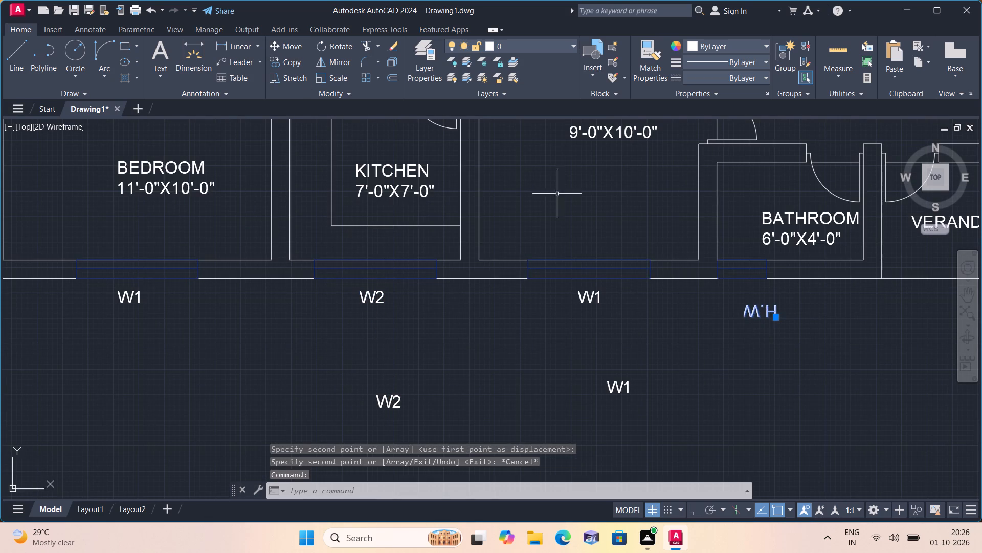
pyautogui.click(298, 62)
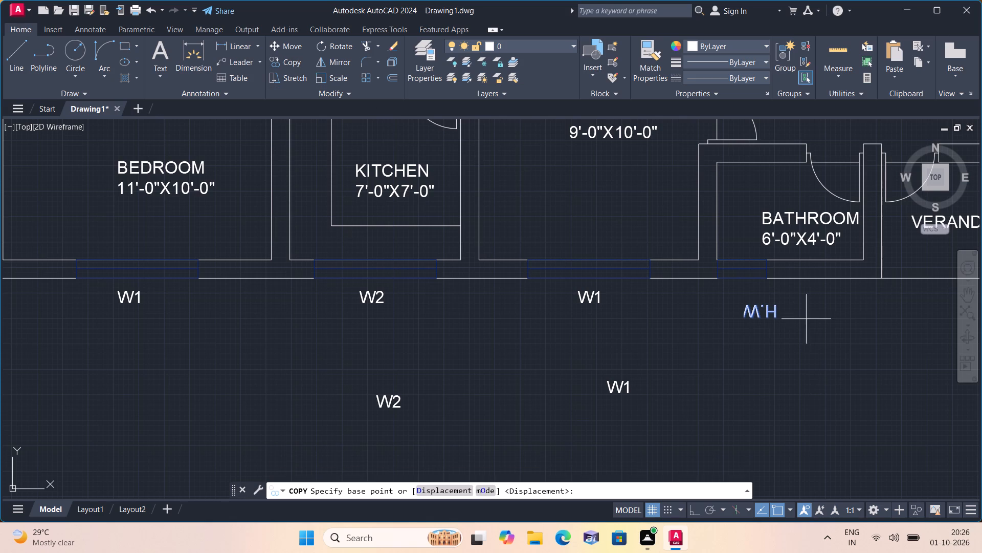
pyautogui.click(758, 306)
pyautogui.click(777, 377)
pyautogui.press('Escape')
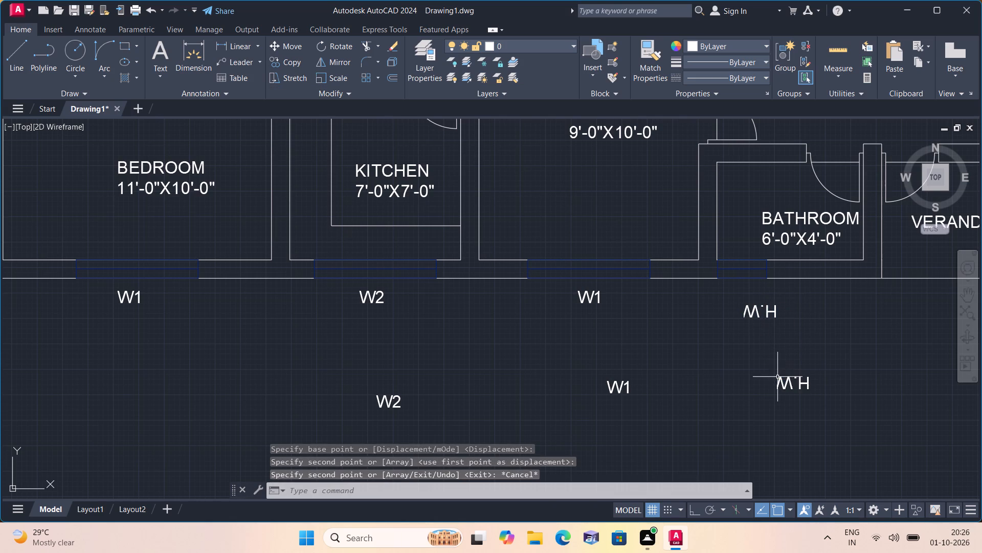
# Turn on Ortho mode and rotate the spare H.W label copy by 90° so it reads vertically.
pyautogui.scroll(1, 793, 385)
pyautogui.click(792, 385)
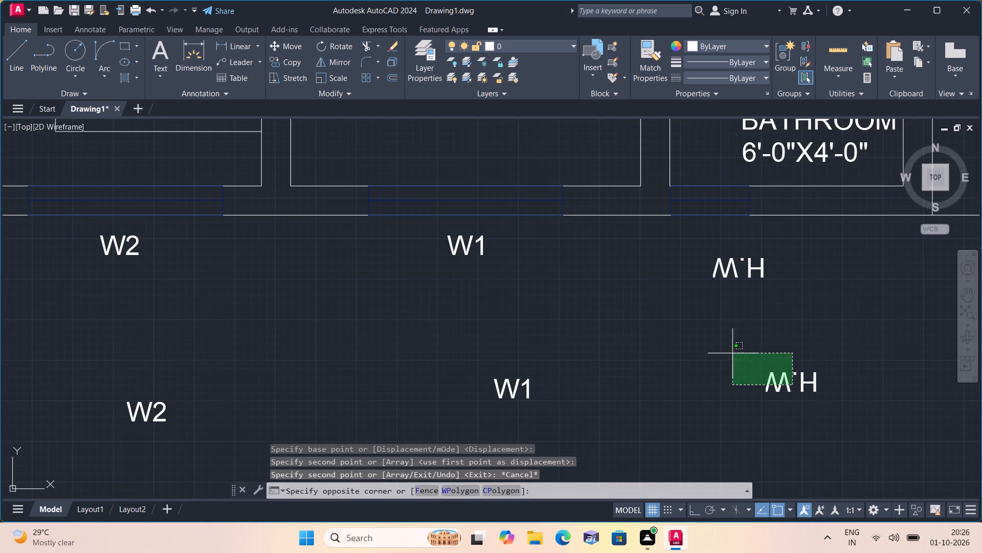
pyautogui.click(757, 374)
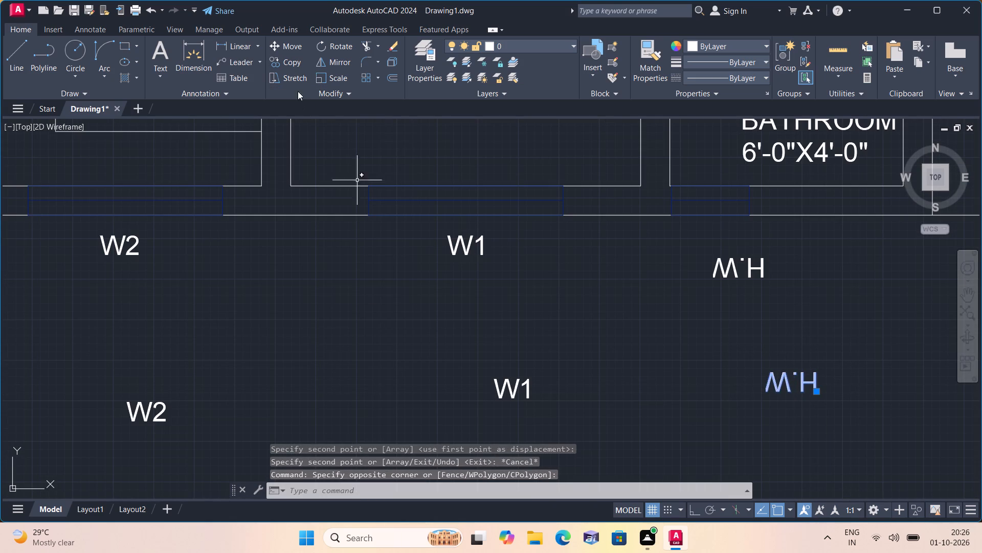
pyautogui.click(340, 46)
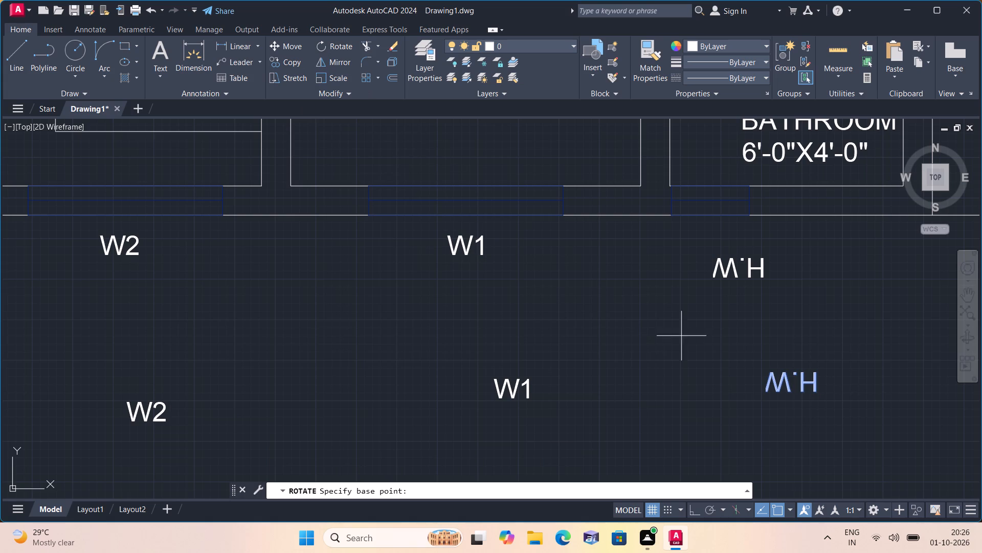
pyautogui.press('F8')
pyautogui.click(797, 376)
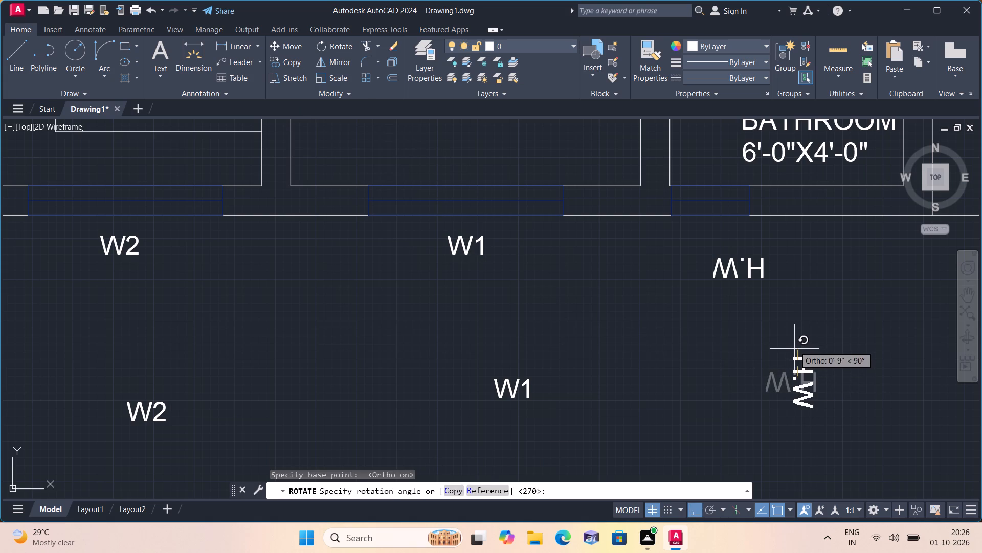
pyautogui.click(793, 343)
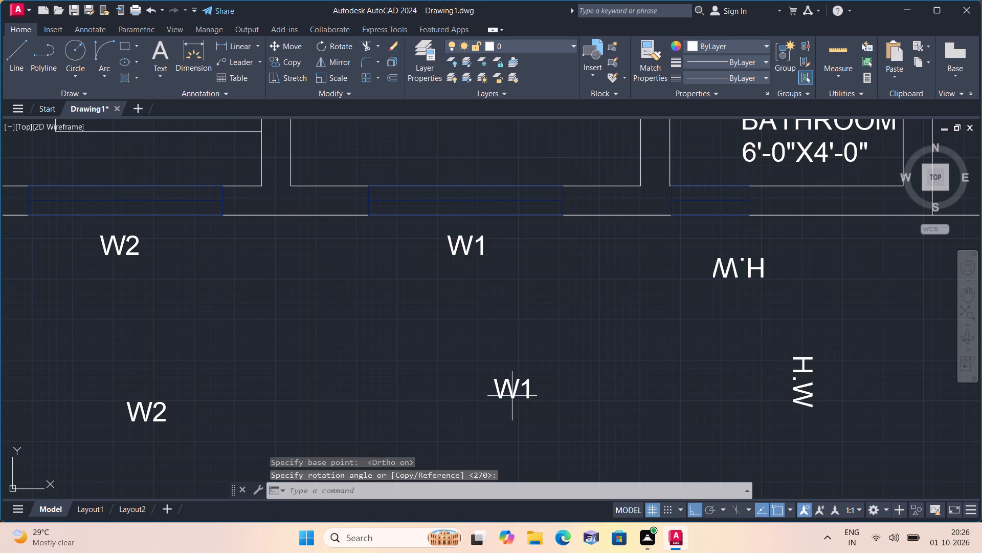
# Rotate the spare W1 label copy south of the dining room window by 90° so it reads vertically.
pyautogui.click(511, 391)
pyautogui.click(335, 46)
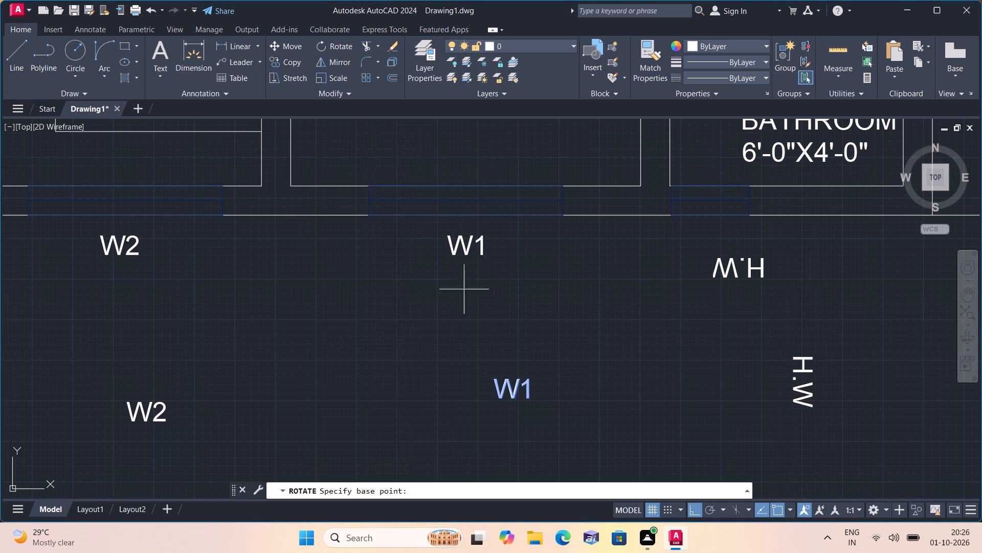
pyautogui.click(518, 385)
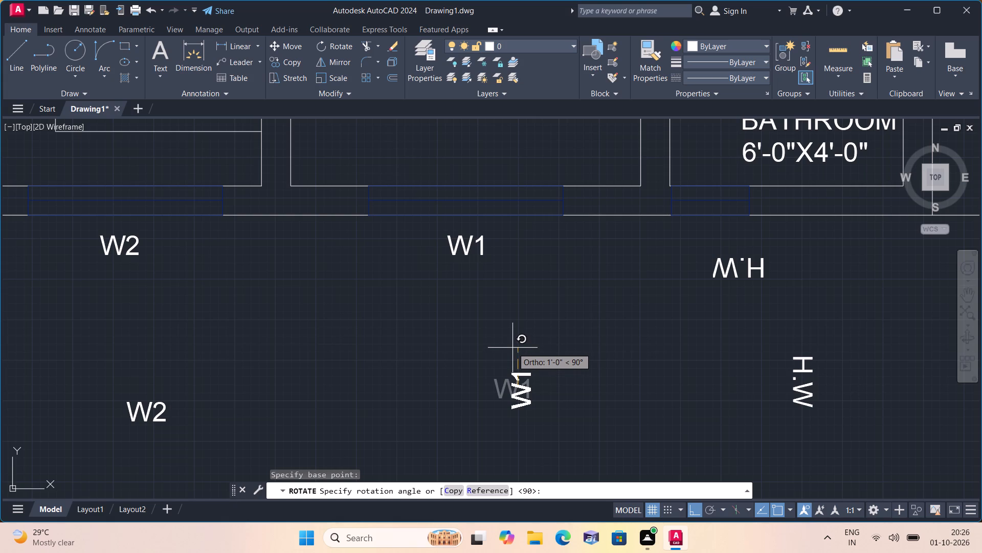
pyautogui.click(512, 348)
# Rotate the spare W2 label copy south of the 7'-0"X7'-0" kitchen by 90° so it reads vertically.
pyautogui.scroll(-1, 444, 383)
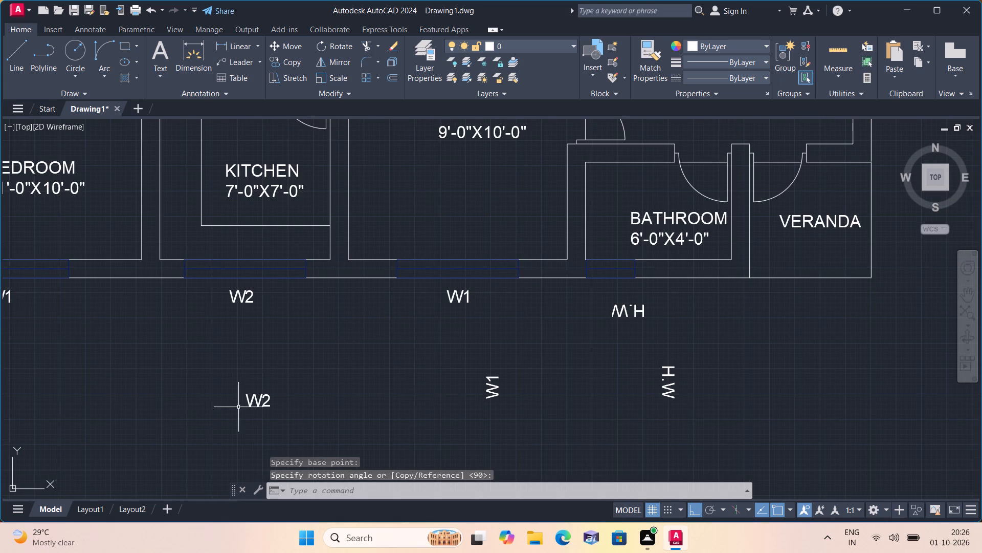
pyautogui.click(247, 401)
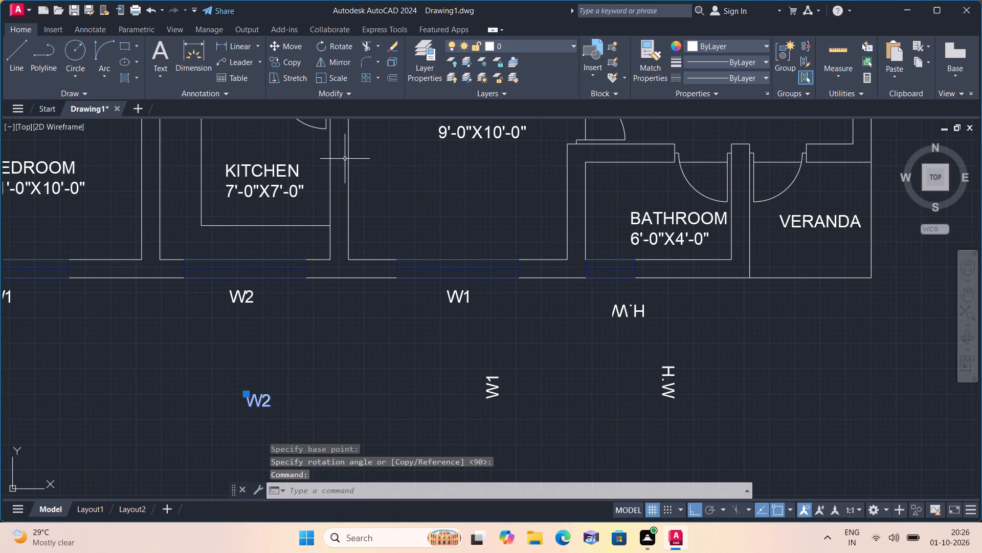
pyautogui.click(341, 44)
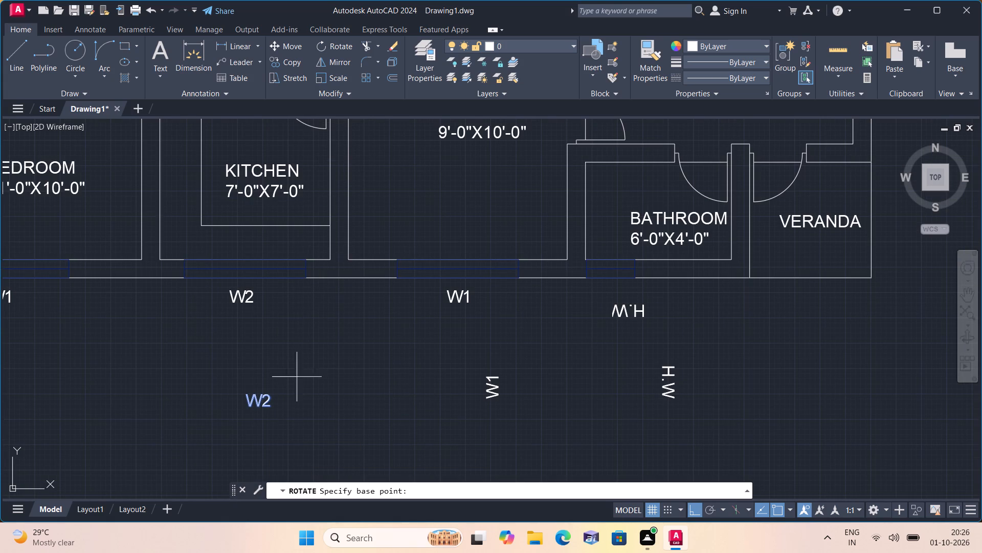
pyautogui.click(264, 409)
pyautogui.click(284, 364)
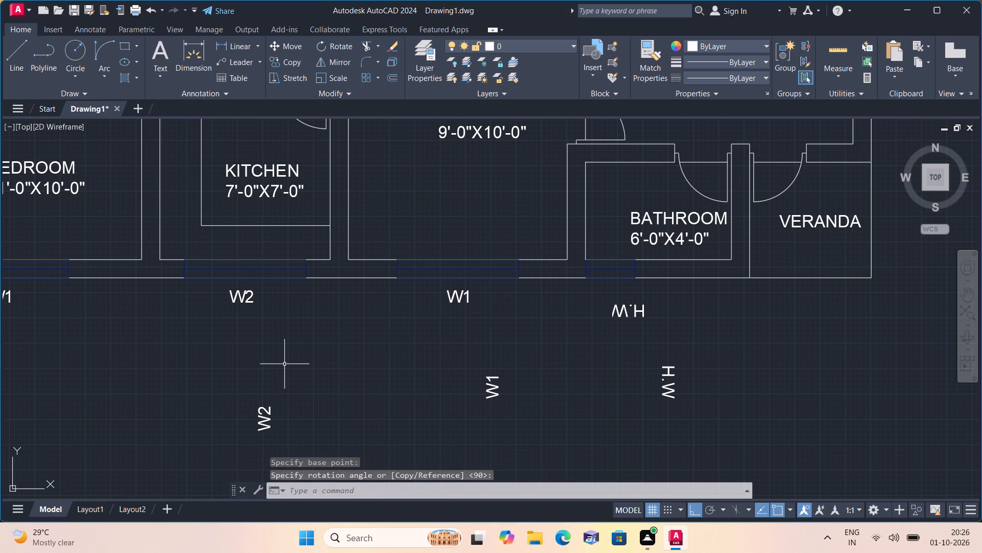
pyautogui.press('Escape')
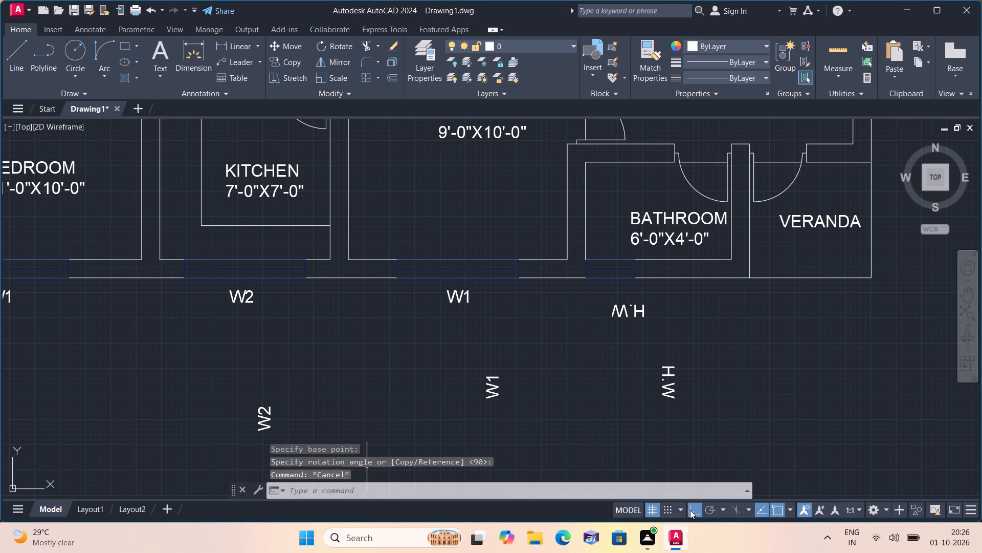
# Turn off Ortho mode.
pyautogui.click(690, 510)
pyautogui.scroll(-4, 679, 514)
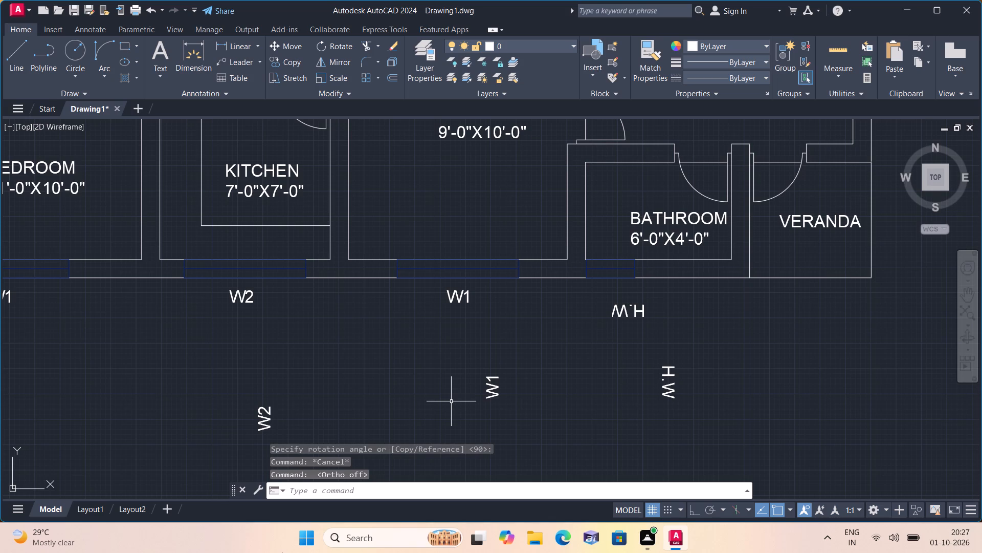
pyautogui.moveTo(282, 552); pyautogui.dragTo(256, 552, button='middle')
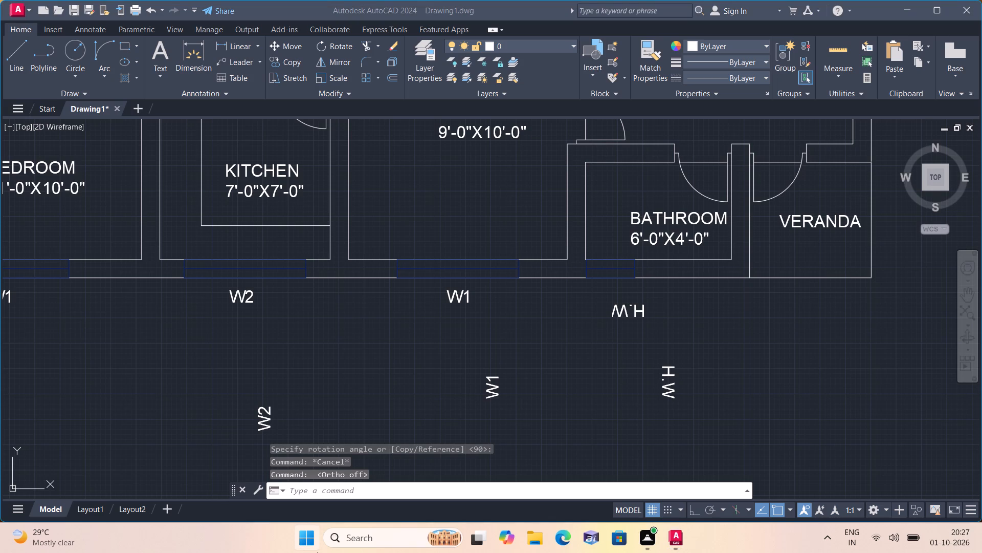
pyautogui.scroll(-1, 318, 552)
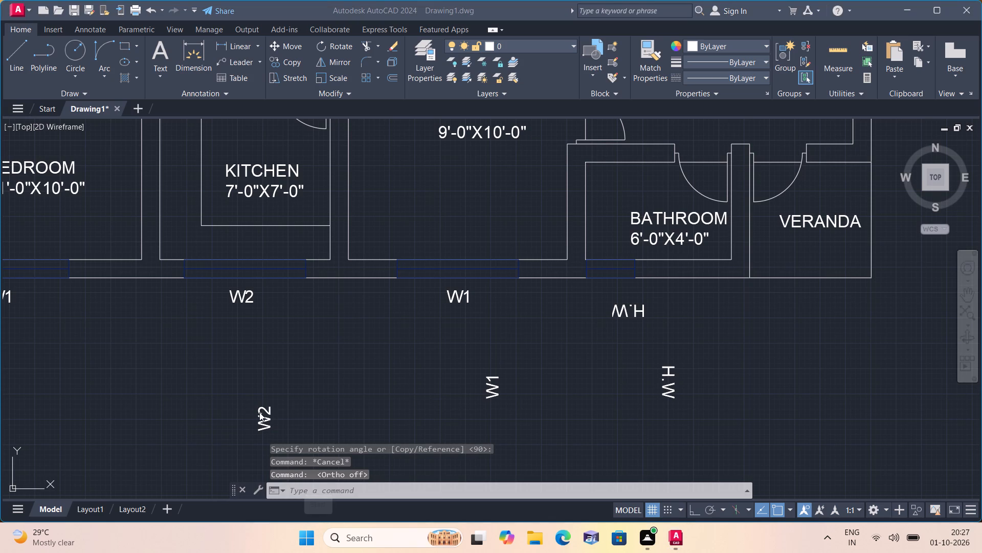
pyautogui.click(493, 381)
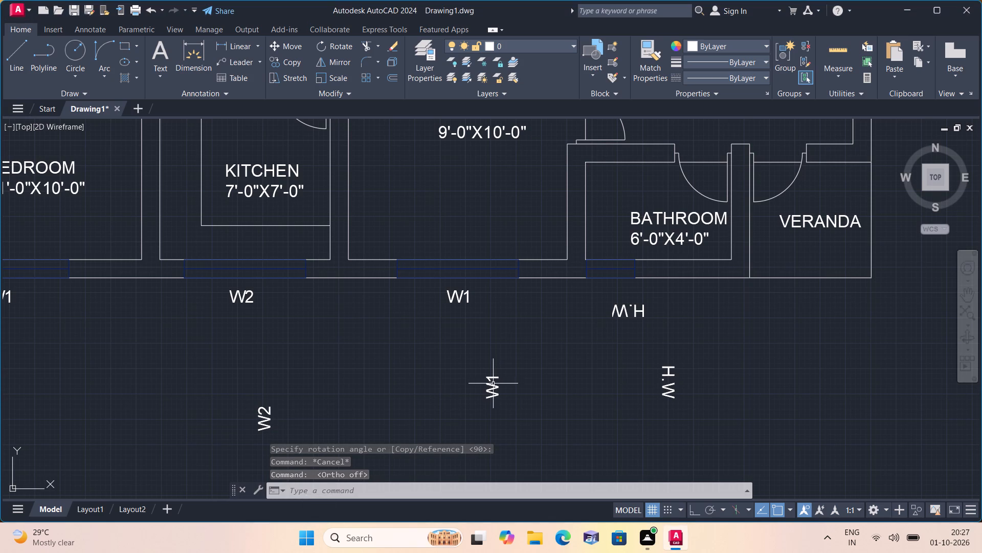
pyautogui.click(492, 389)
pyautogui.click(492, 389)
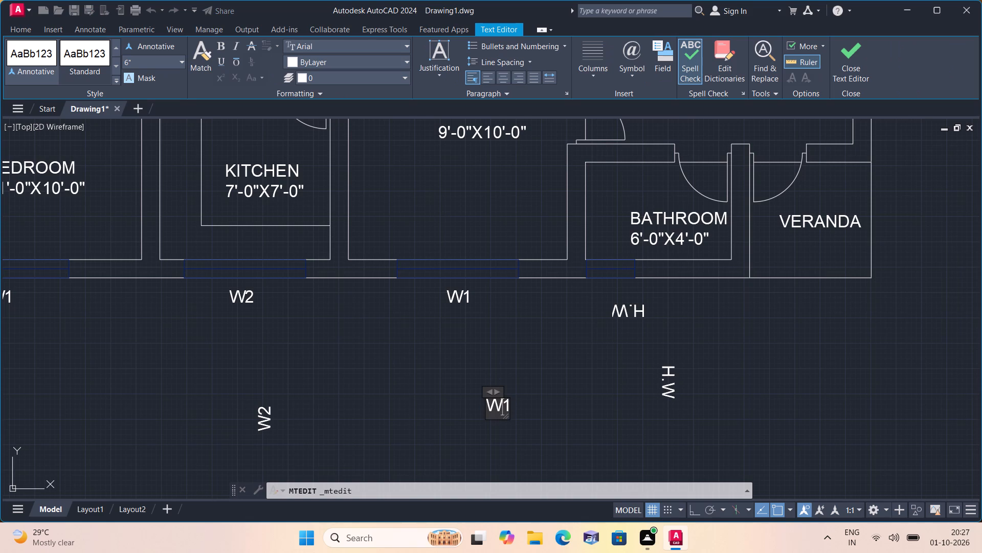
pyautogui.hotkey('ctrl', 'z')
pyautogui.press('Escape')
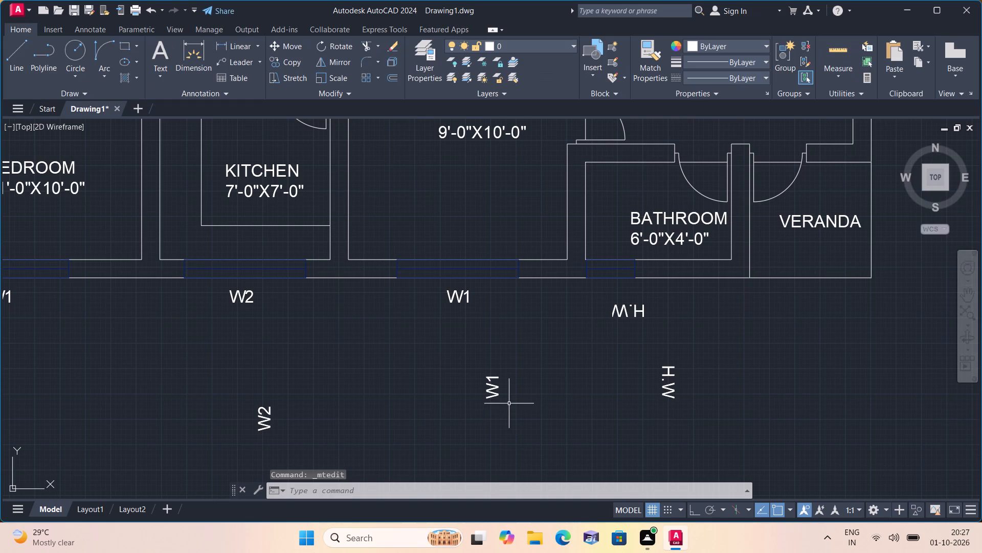
# Move the vertical W1 label copy to just outside the east window of the 11'-0"X12'-0" bedroom.
pyautogui.click(494, 392)
pyautogui.click(488, 401)
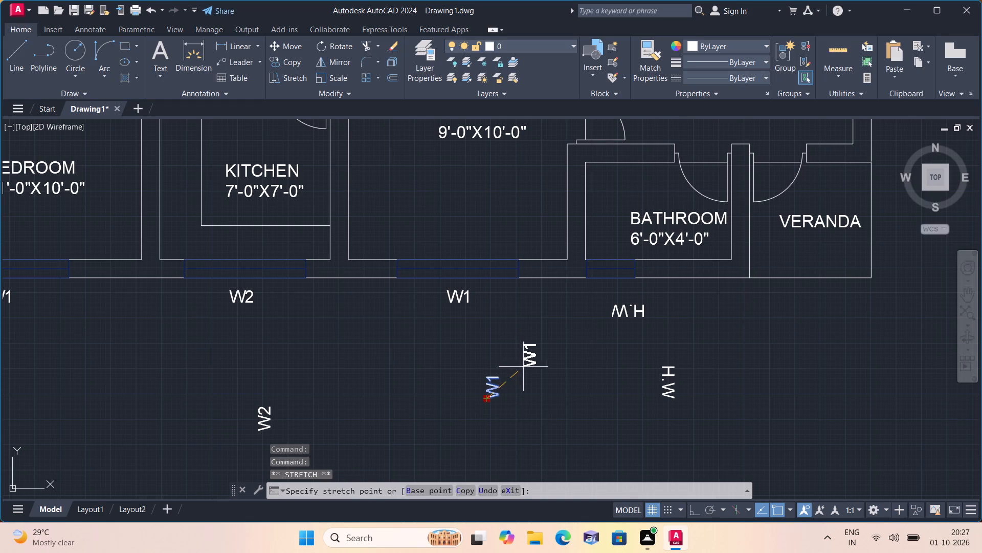
pyautogui.scroll(-1, 525, 368)
pyautogui.moveTo(525, 368); pyautogui.dragTo(471, 435, button='middle')
pyautogui.scroll(-2, 471, 435)
pyautogui.scroll(1, 593, 314)
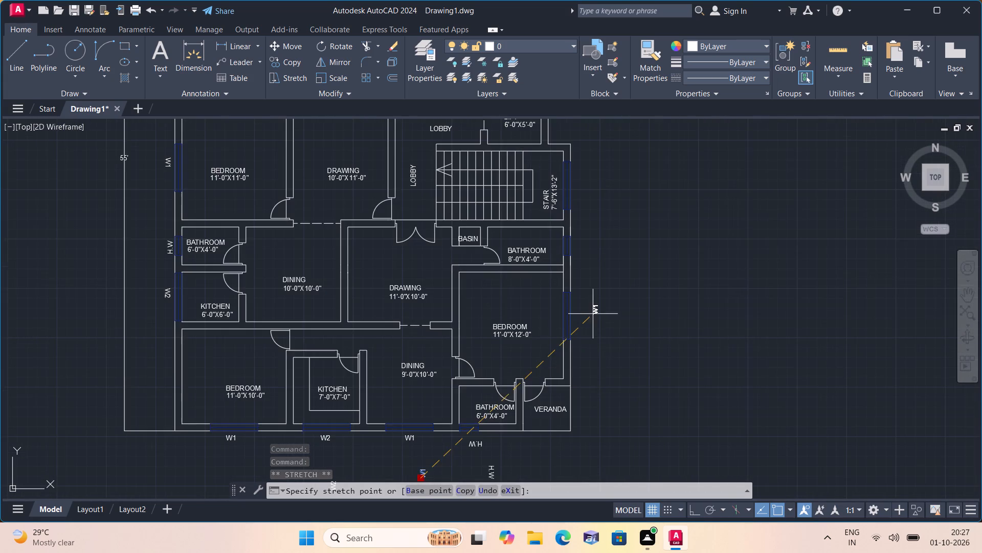
pyautogui.scroll(1, 572, 324)
pyautogui.click(578, 316)
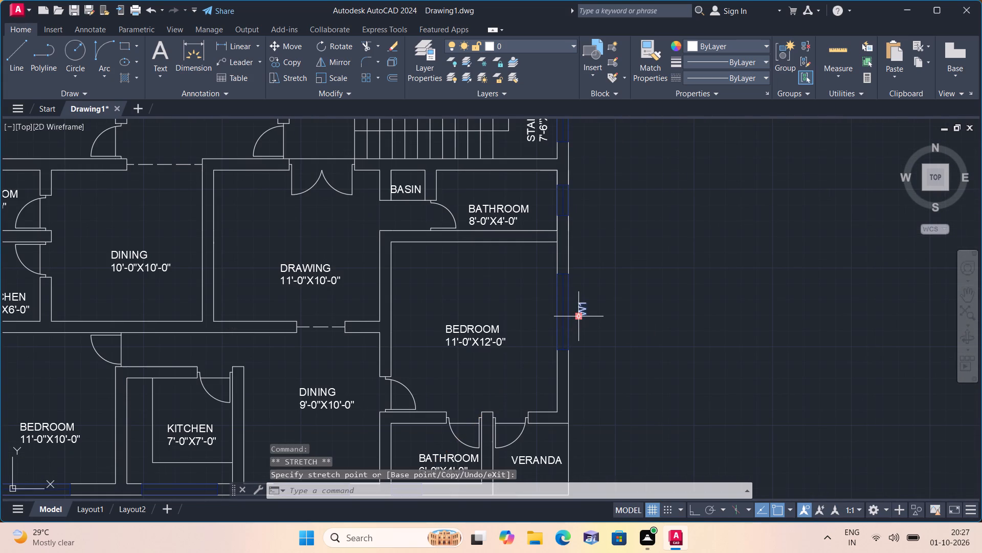
# Move the vertical H.W label copy to just outside the east window of the 8'-0"X4'-0" bathroom.
pyautogui.moveTo(595, 356); pyautogui.dragTo(598, 266, button='middle')
pyautogui.moveTo(513, 439); pyautogui.dragTo(521, 358, button='middle')
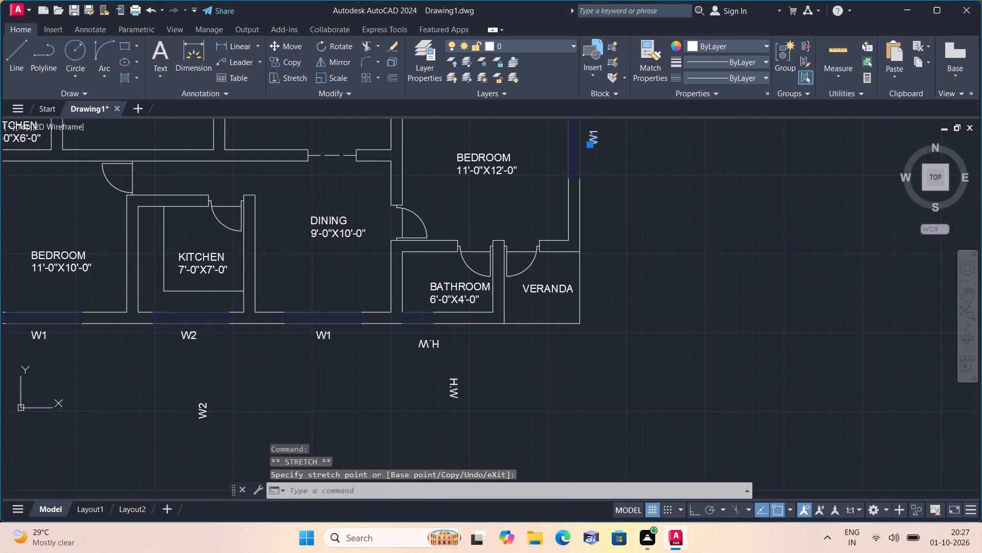
pyautogui.scroll(-1, 484, 379)
pyautogui.moveTo(484, 379); pyautogui.dragTo(503, 318, button='middle')
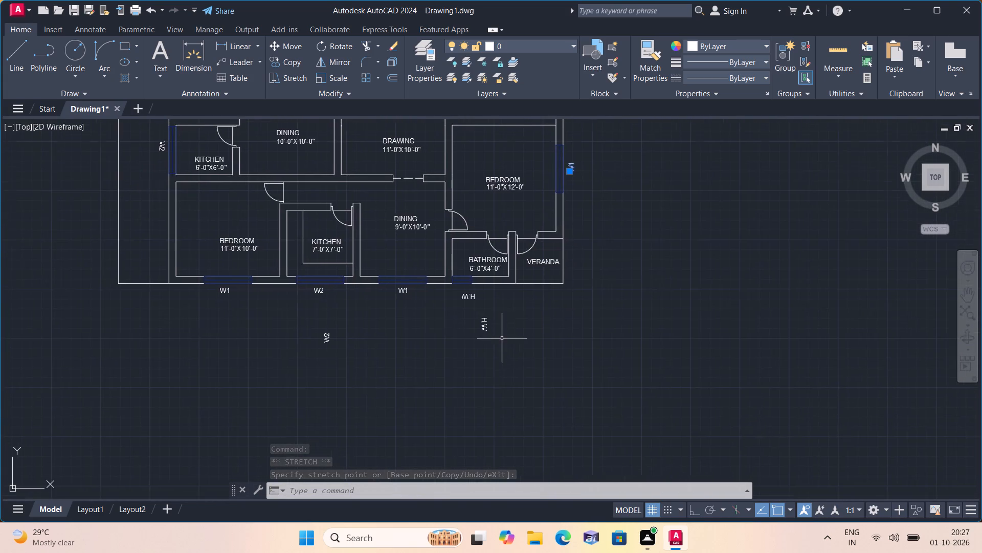
pyautogui.scroll(1, 502, 338)
pyautogui.click(476, 311)
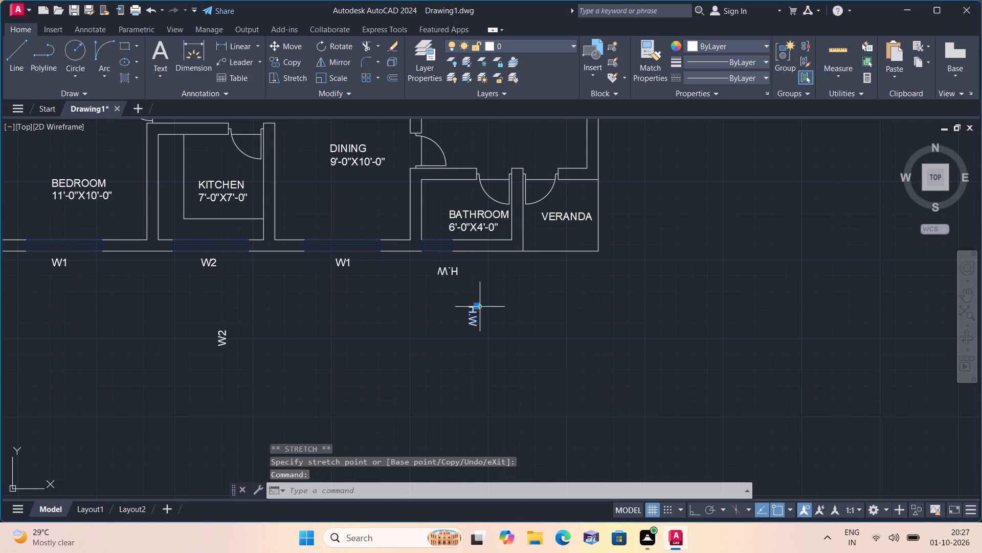
pyautogui.click(480, 307)
pyautogui.click(475, 306)
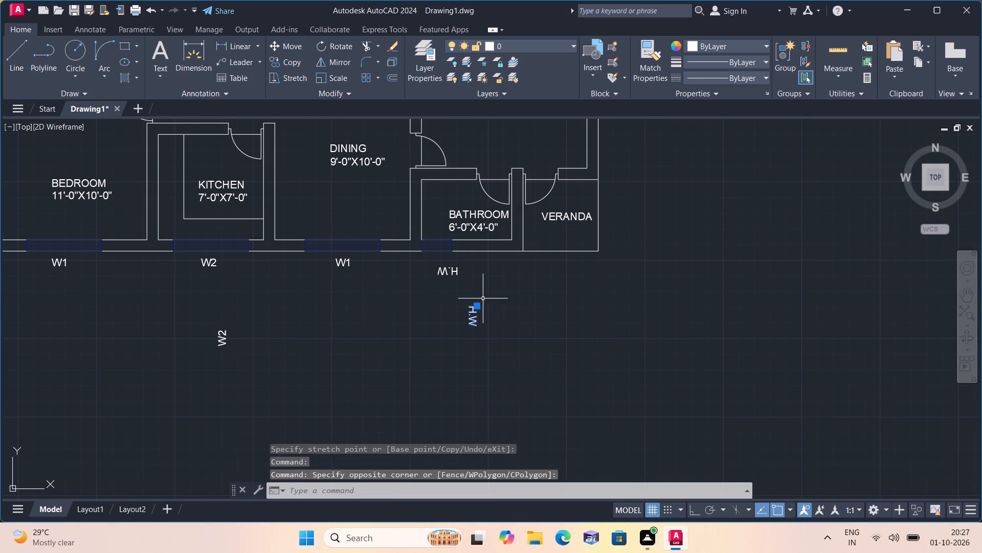
pyautogui.scroll(2, 489, 298)
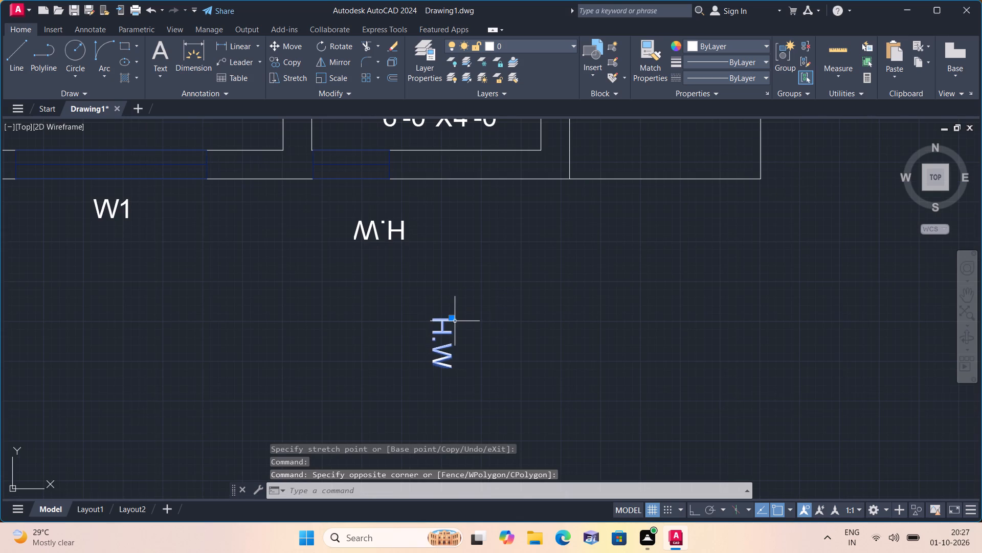
pyautogui.click(452, 318)
pyautogui.scroll(-2, 526, 257)
pyautogui.moveTo(526, 257); pyautogui.dragTo(578, 423, button='middle')
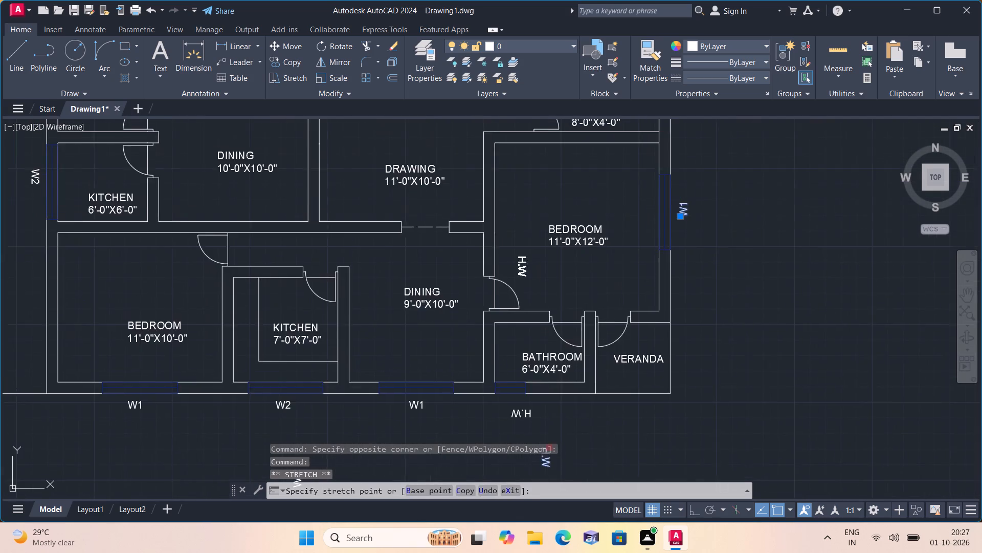
pyautogui.scroll(-2, 579, 424)
pyautogui.scroll(3, 614, 262)
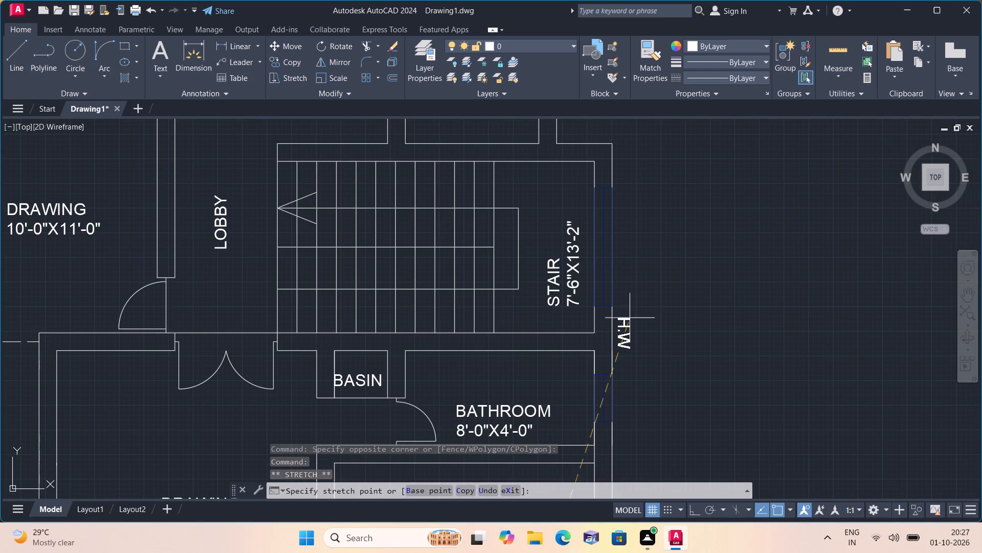
pyautogui.click(632, 387)
# Move the vertical W2 label copy to the outer face of the stair's east window.
pyautogui.moveTo(632, 386); pyautogui.dragTo(608, 339, button='middle')
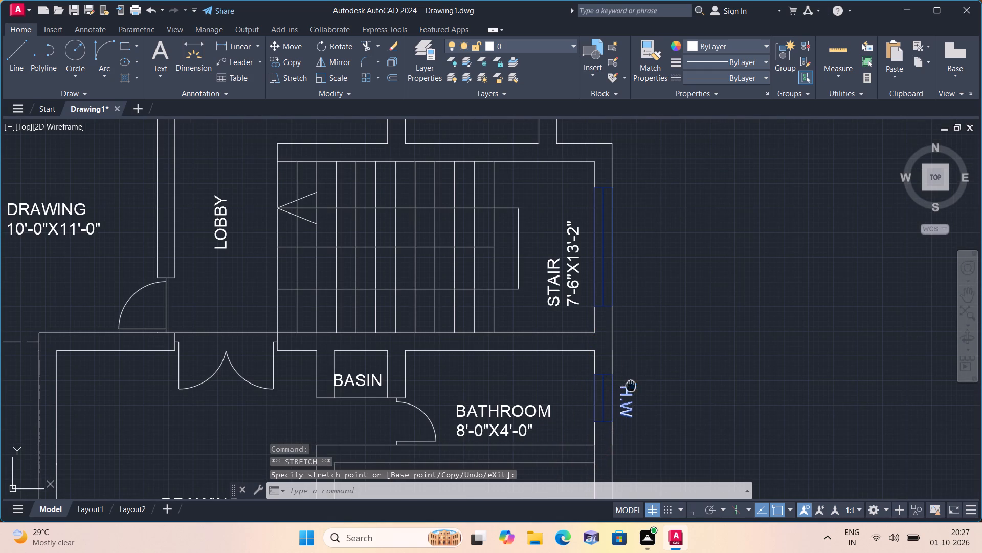
pyautogui.moveTo(608, 339); pyautogui.dragTo(598, 309, button='middle')
pyautogui.scroll(-1, 598, 309)
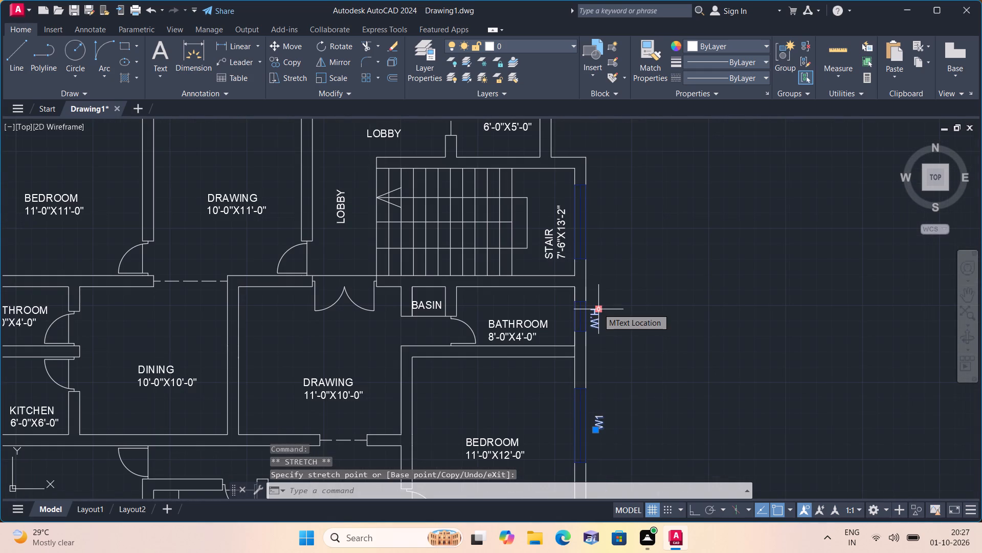
pyautogui.moveTo(614, 349); pyautogui.dragTo(599, 314, button='middle')
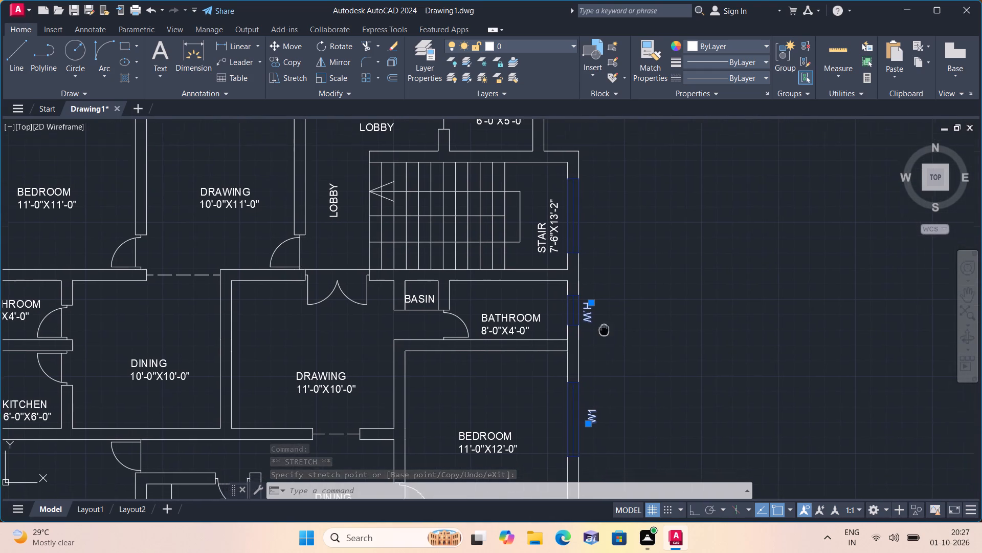
pyautogui.moveTo(599, 314); pyautogui.dragTo(596, 297, button='middle')
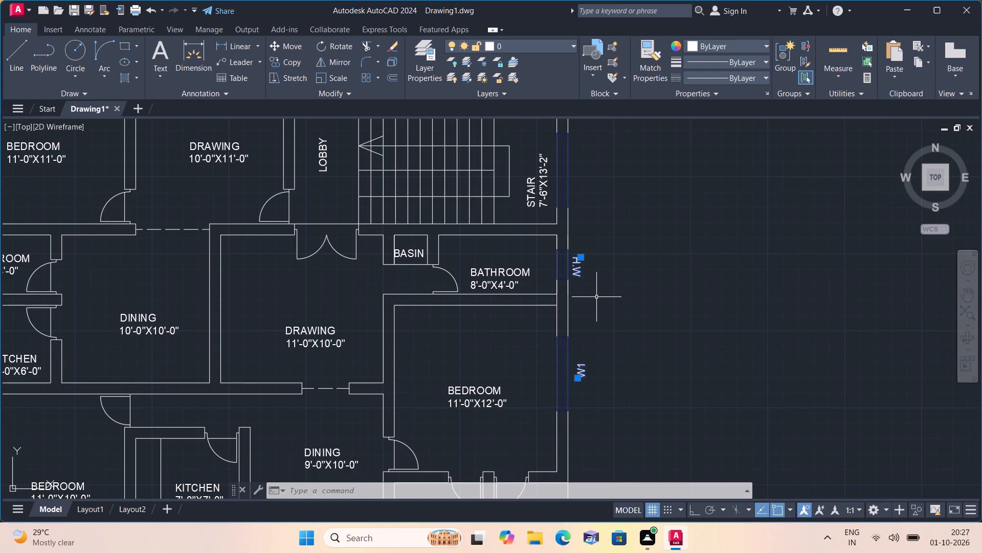
pyautogui.scroll(-1, 455, 395)
pyautogui.moveTo(455, 395); pyautogui.dragTo(474, 292, button='middle')
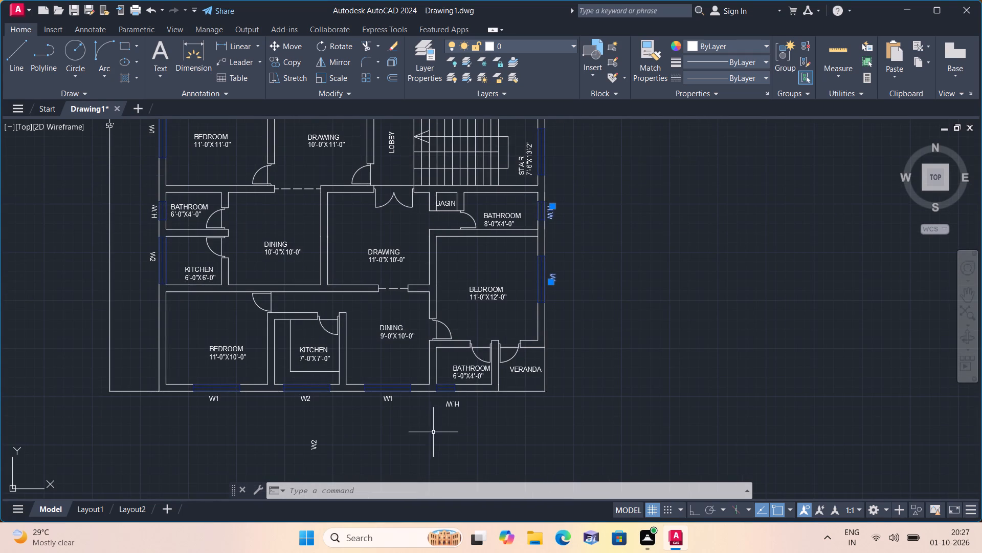
pyautogui.scroll(2, 304, 464)
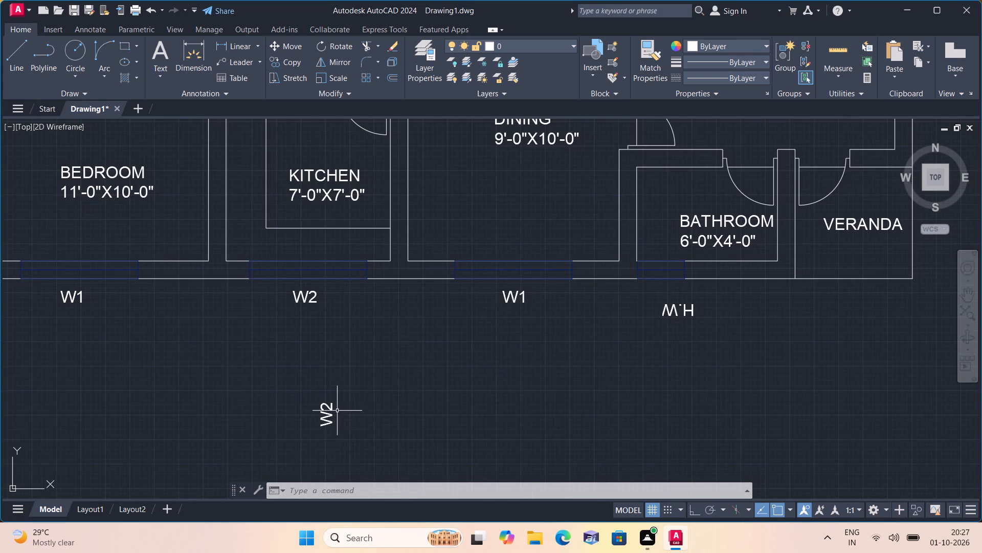
pyautogui.click(324, 418)
pyautogui.click(322, 427)
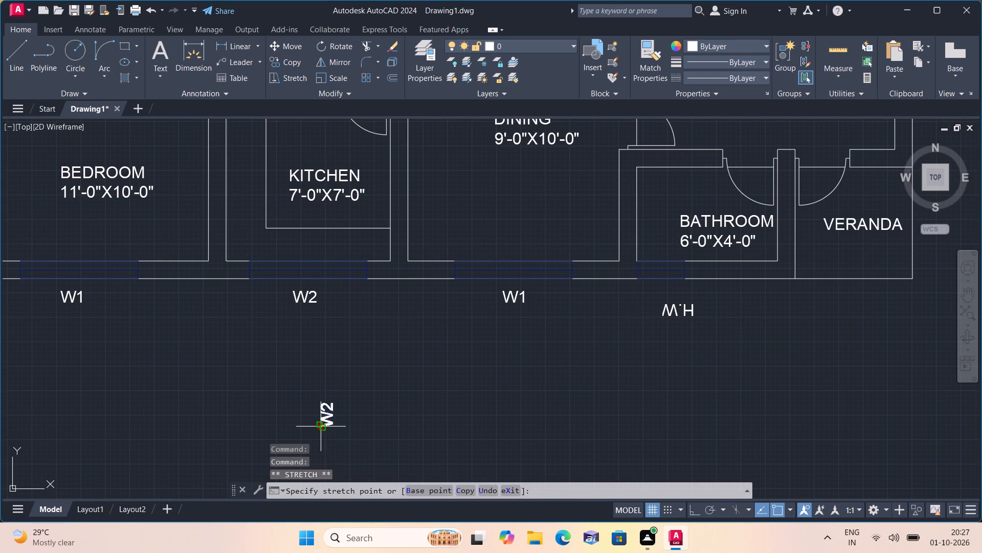
pyautogui.scroll(-2, 401, 388)
pyautogui.moveTo(405, 385); pyautogui.dragTo(320, 484, button='middle')
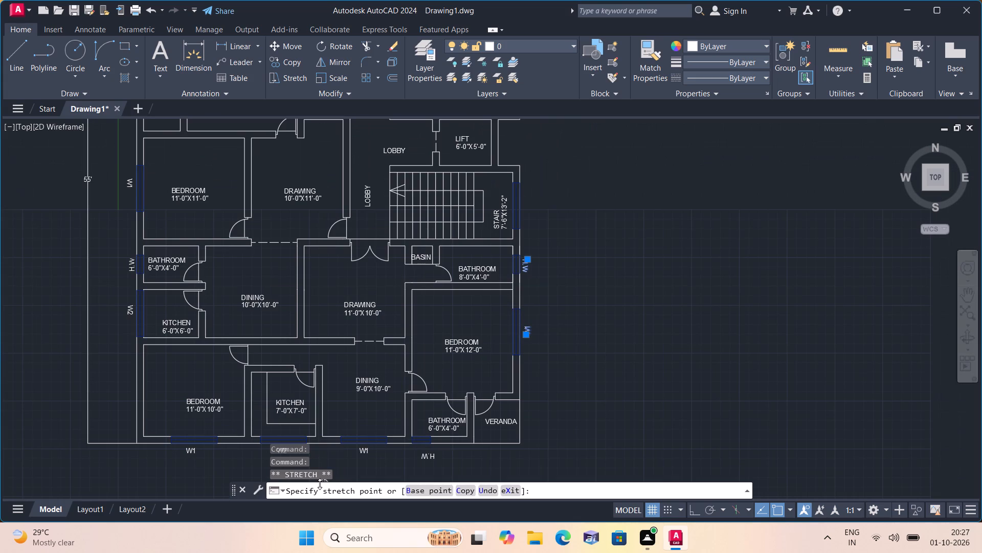
pyautogui.scroll(-2, 320, 484)
pyautogui.scroll(3, 462, 301)
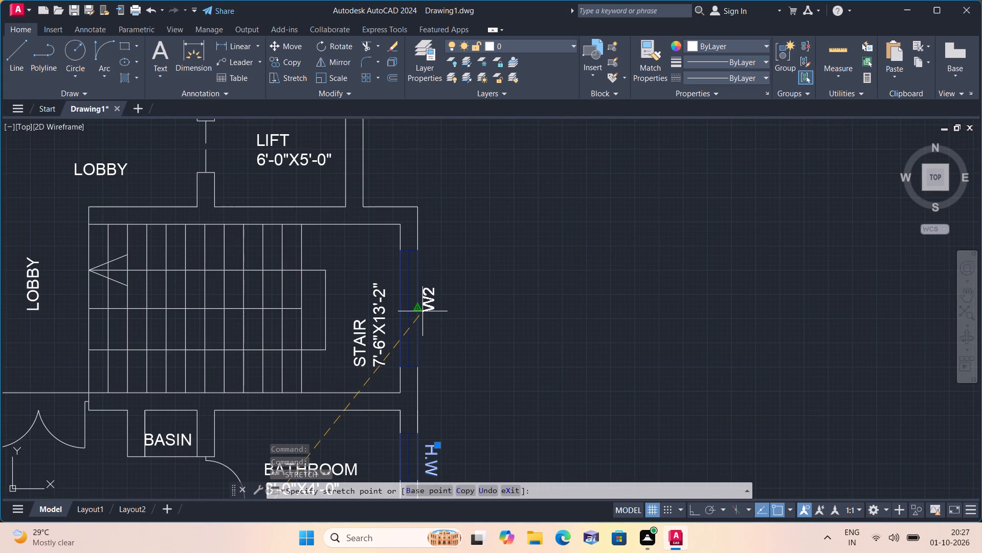
pyautogui.click(422, 311)
# Shift the stair window's W2 label slightly east so it stands clear of the outer wall line.
pyautogui.scroll(2, 415, 320)
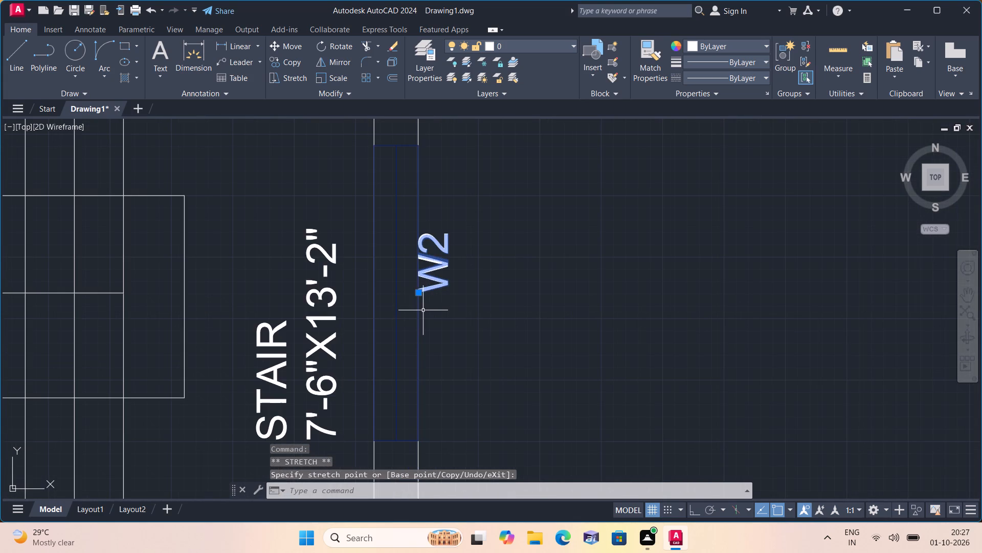
pyautogui.click(417, 295)
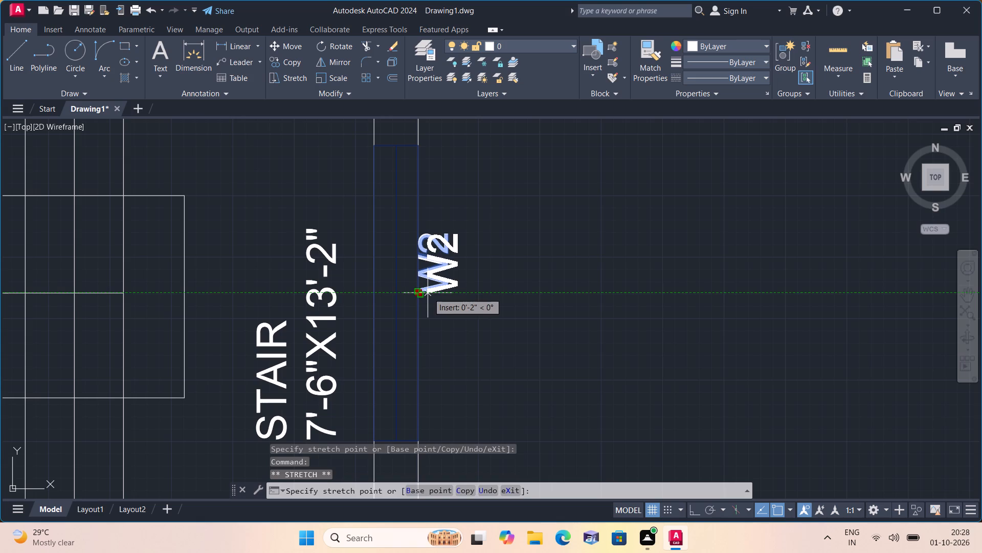
pyautogui.click(447, 292)
pyautogui.scroll(-1, 480, 302)
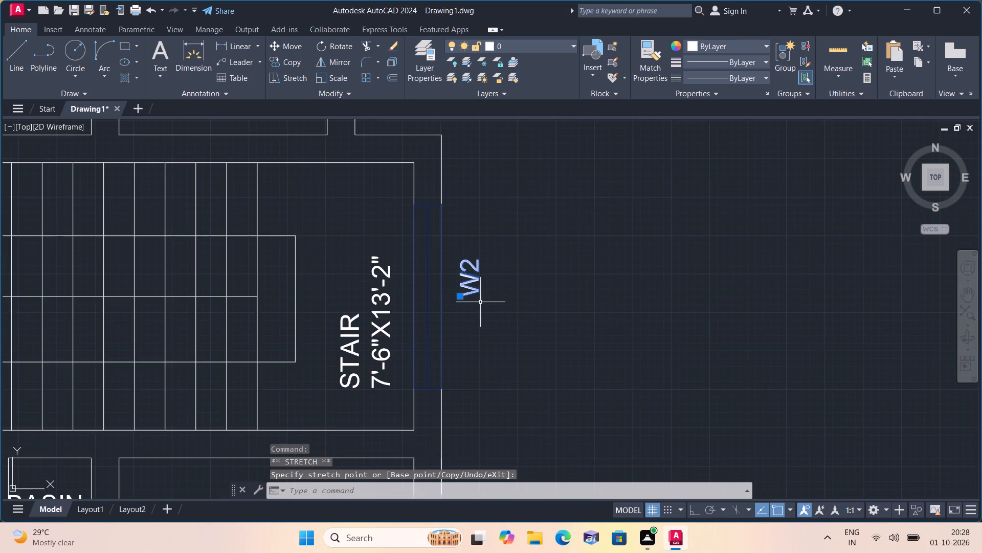
# Copy the vertical H.W label from the lower east bathroom window to just outside the upper 8'-0"X4'-0" bathroom's east window.
pyautogui.scroll(-3, 480, 302)
pyautogui.press('Escape')
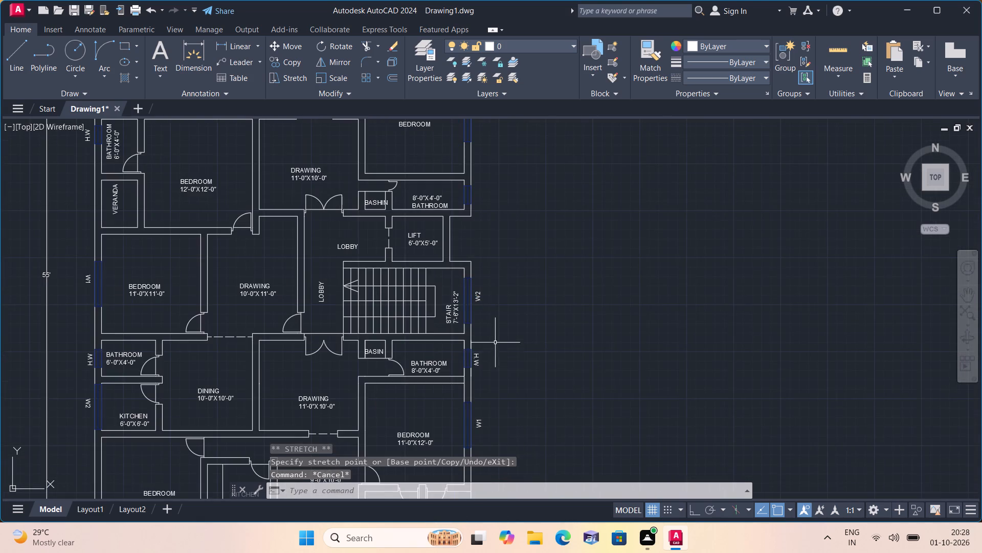
pyautogui.scroll(2, 469, 362)
pyautogui.click(488, 354)
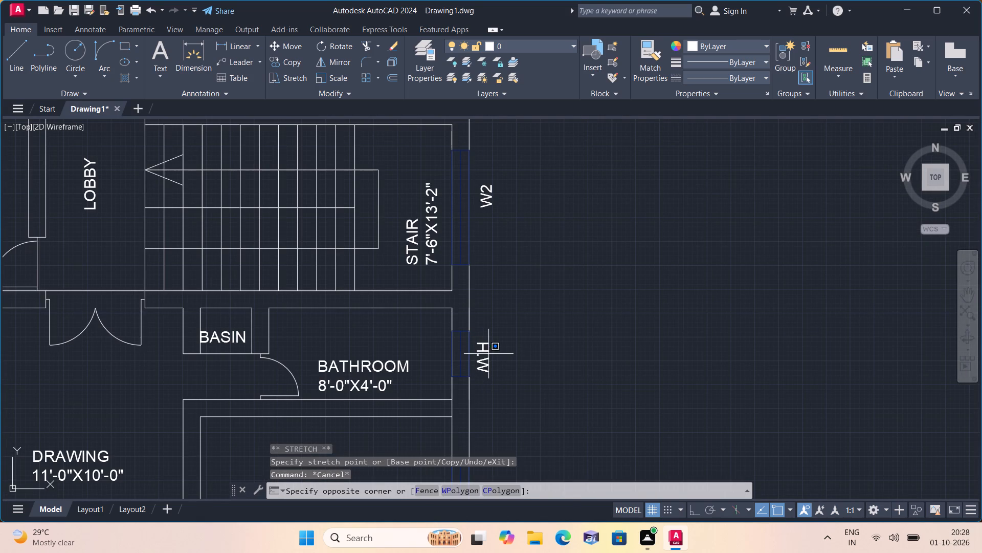
pyautogui.click(484, 347)
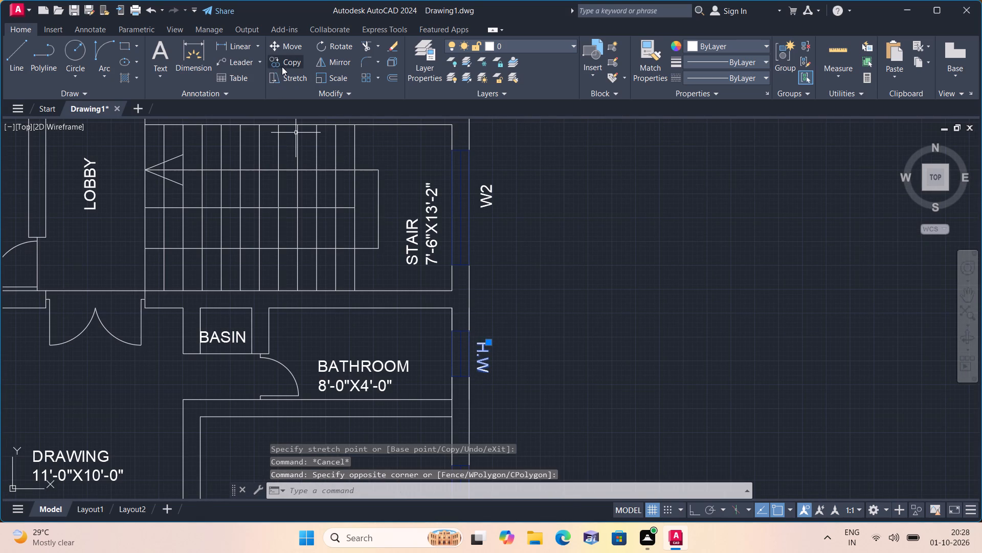
pyautogui.click(284, 65)
pyautogui.click(484, 355)
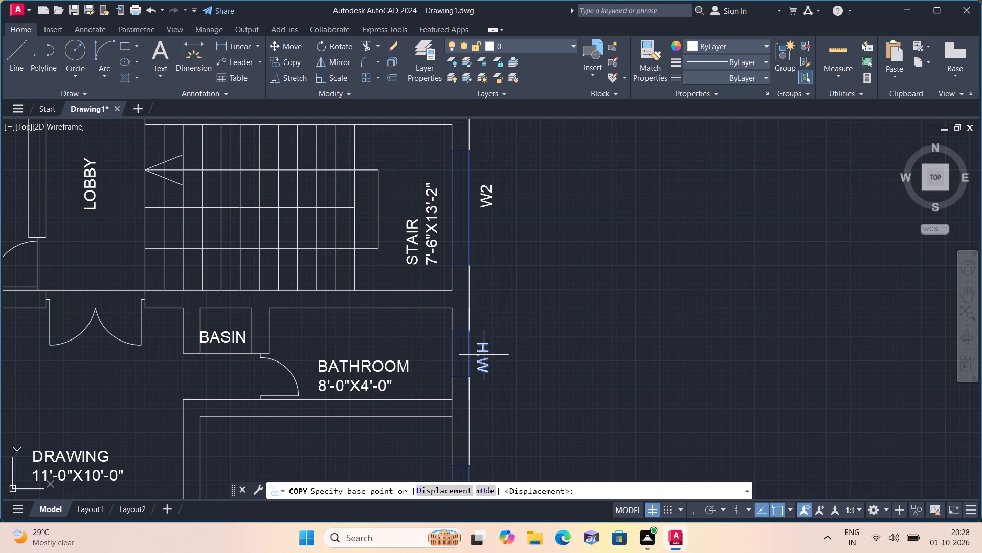
pyautogui.scroll(-3, 502, 268)
pyautogui.moveTo(502, 268); pyautogui.dragTo(528, 427, button='middle')
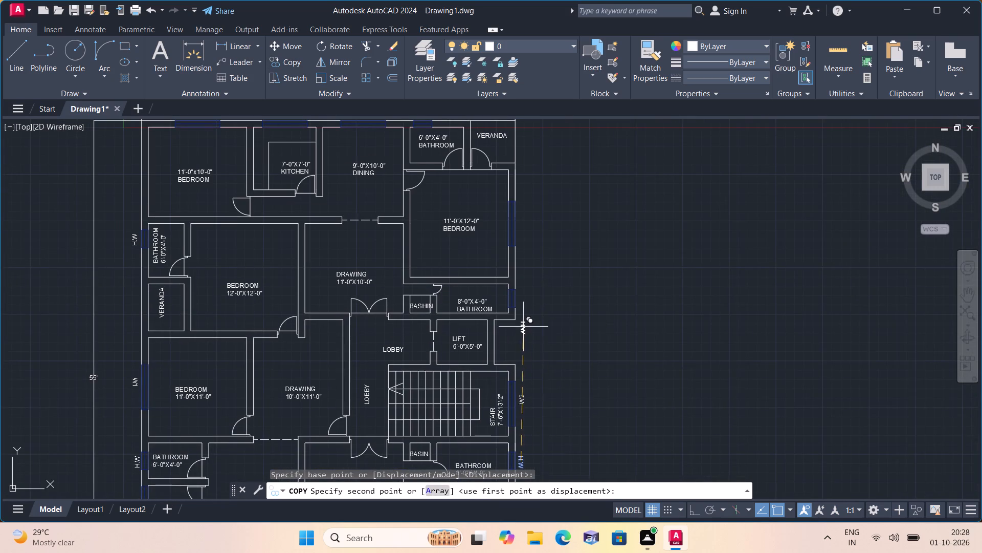
pyautogui.scroll(2, 509, 306)
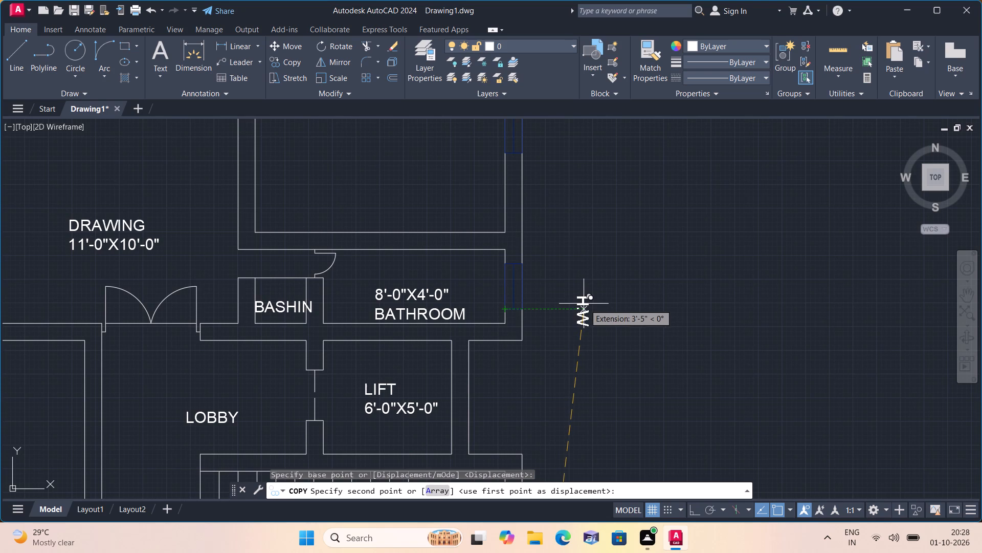
pyautogui.scroll(2, 531, 270)
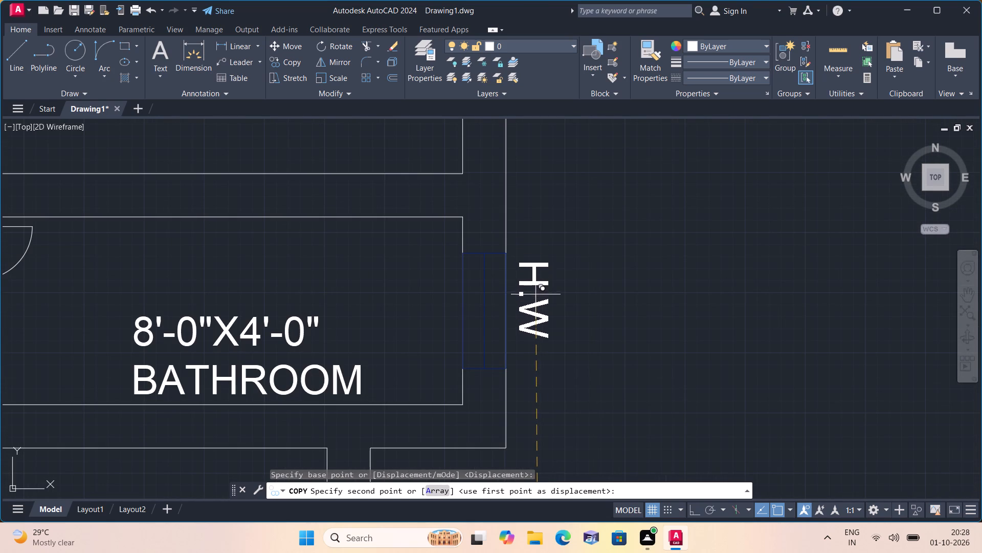
pyautogui.click(536, 298)
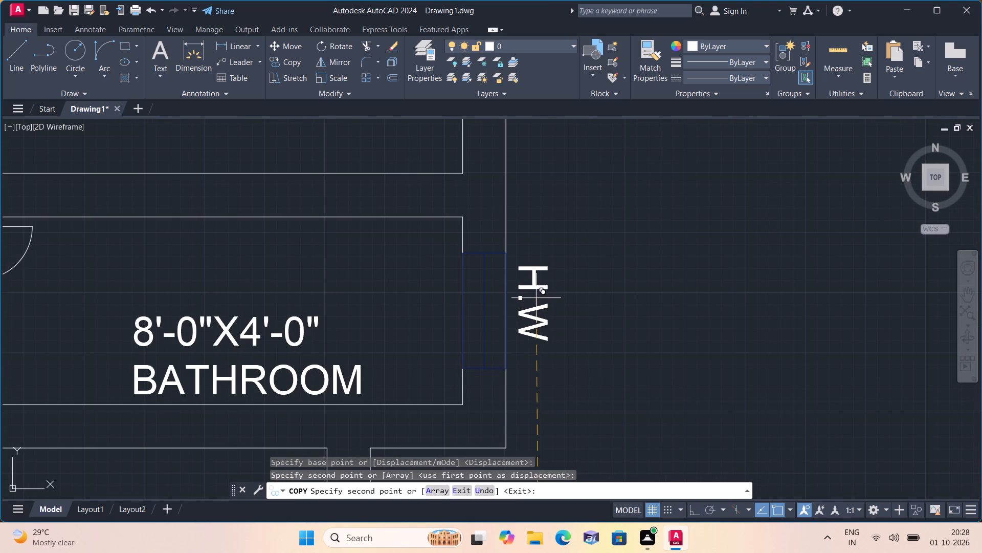
pyautogui.scroll(-2, 543, 282)
pyautogui.moveTo(552, 275); pyautogui.dragTo(553, 281, button='middle')
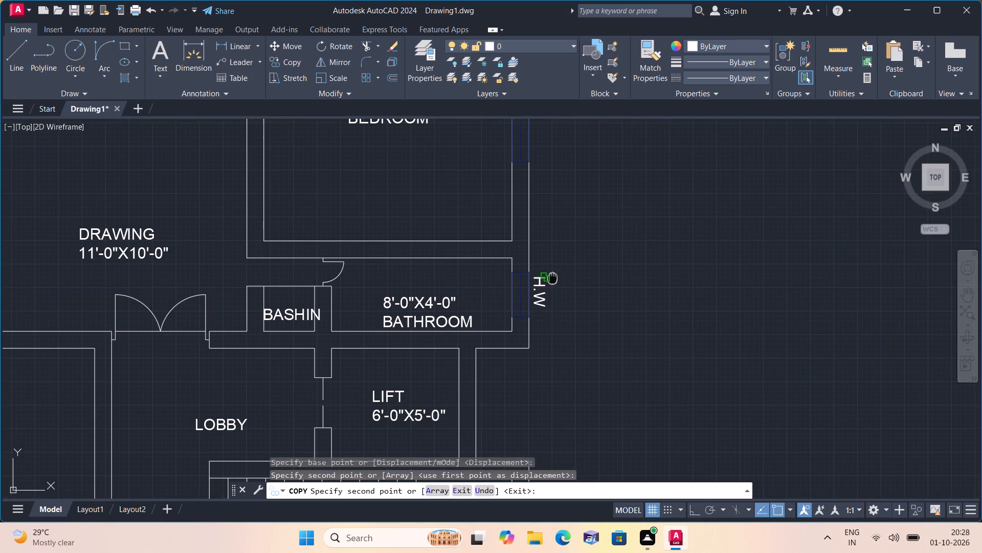
pyautogui.moveTo(553, 281); pyautogui.dragTo(565, 379, button='middle')
pyautogui.scroll(-3, 555, 350)
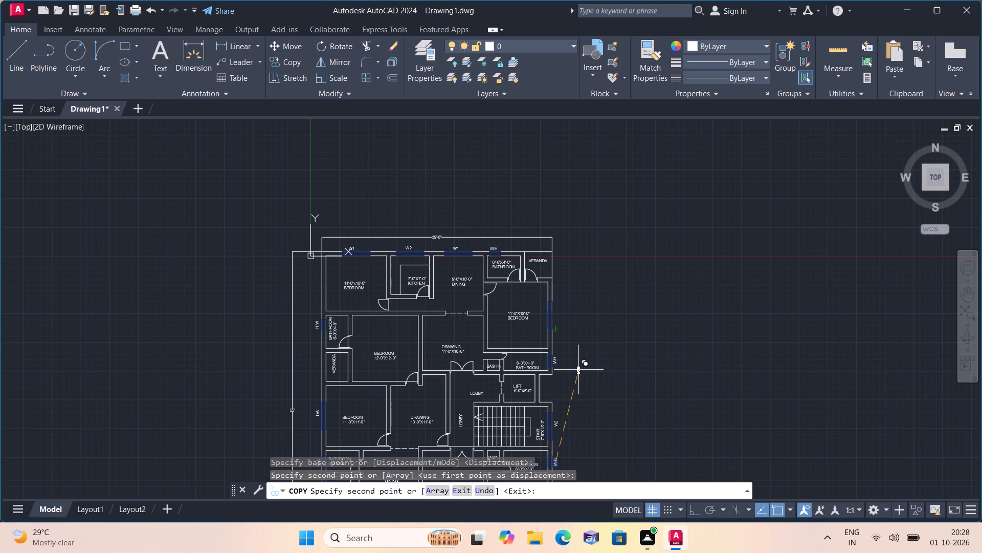
pyautogui.press('Escape')
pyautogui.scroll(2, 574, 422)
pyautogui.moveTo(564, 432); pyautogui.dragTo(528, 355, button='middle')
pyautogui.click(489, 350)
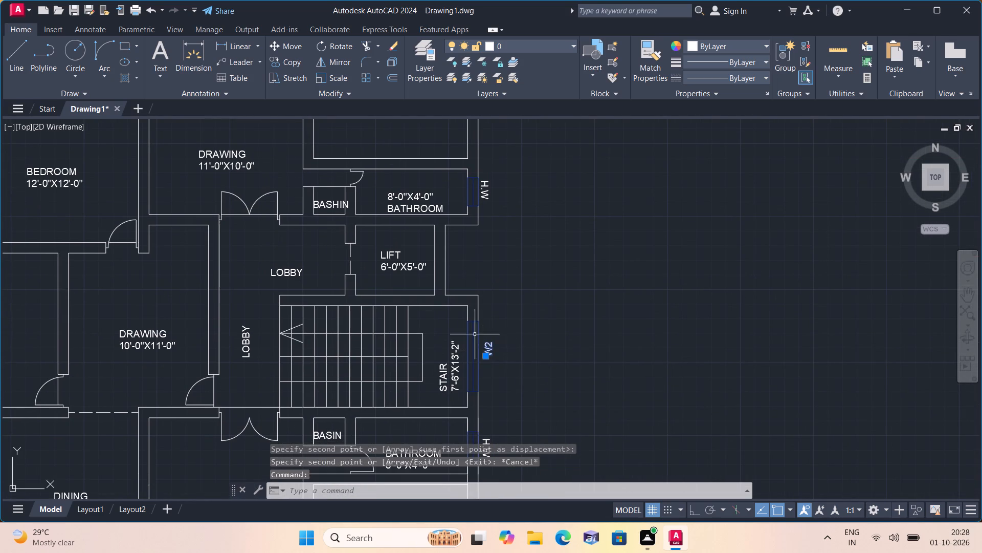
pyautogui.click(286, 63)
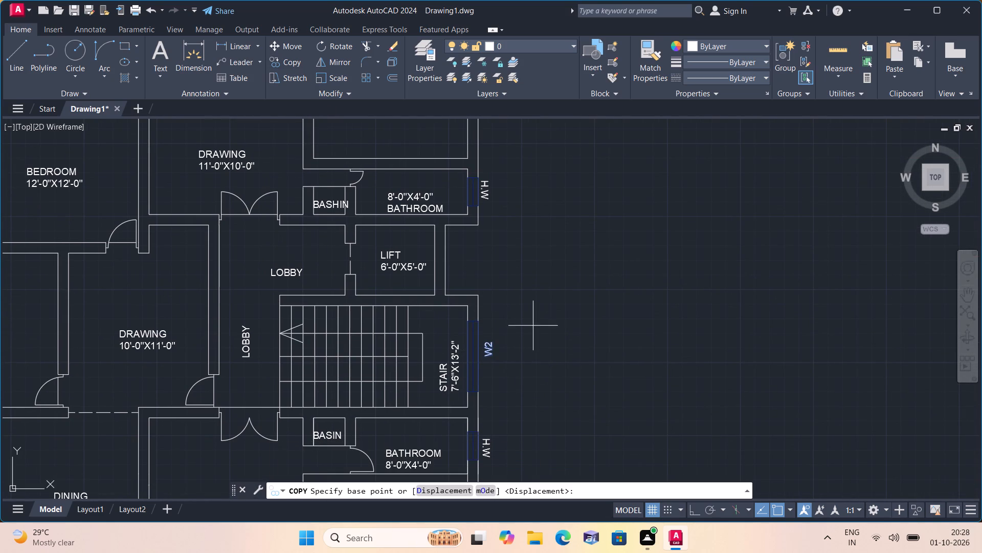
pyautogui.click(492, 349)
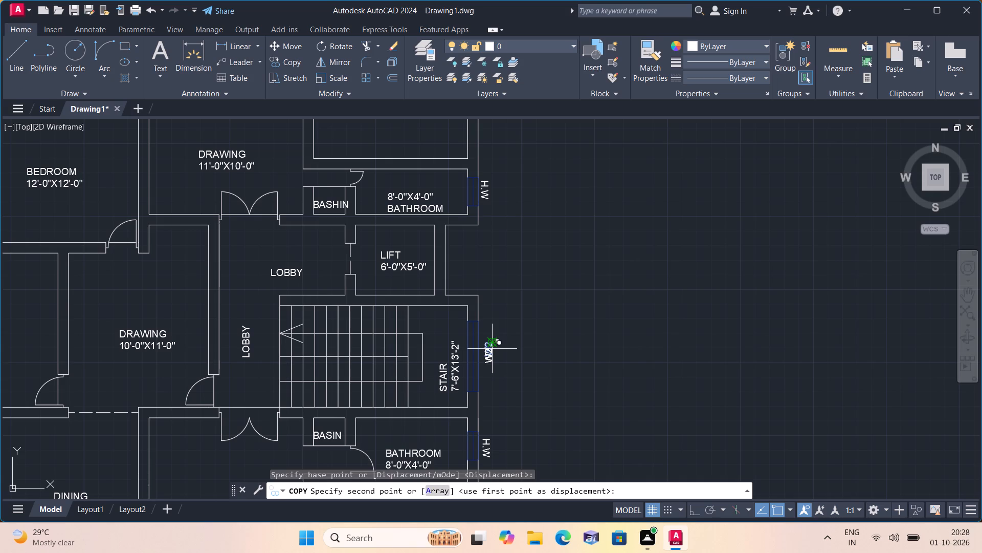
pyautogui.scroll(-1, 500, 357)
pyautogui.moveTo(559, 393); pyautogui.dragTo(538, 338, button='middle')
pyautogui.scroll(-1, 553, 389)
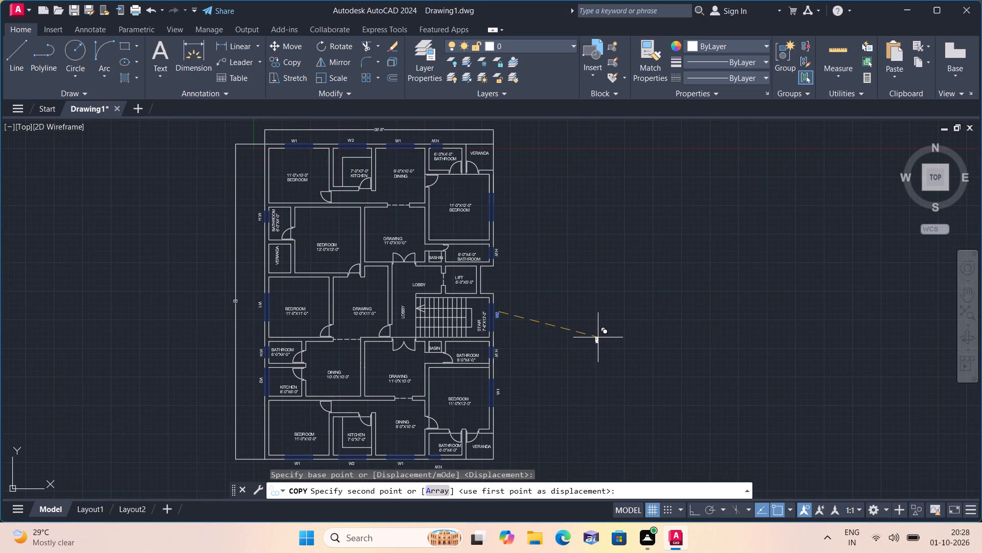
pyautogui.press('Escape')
# Copy the vertical W1 label from the lower bedroom's east window to just outside the upper 11'-0"X12'-0" bedroom's east window.
pyautogui.scroll(2, 480, 397)
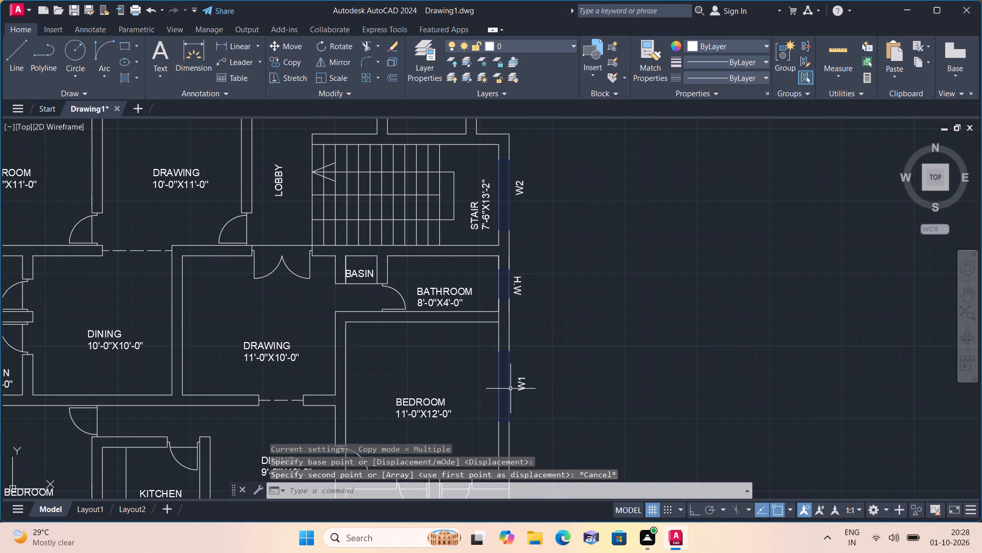
pyautogui.click(525, 382)
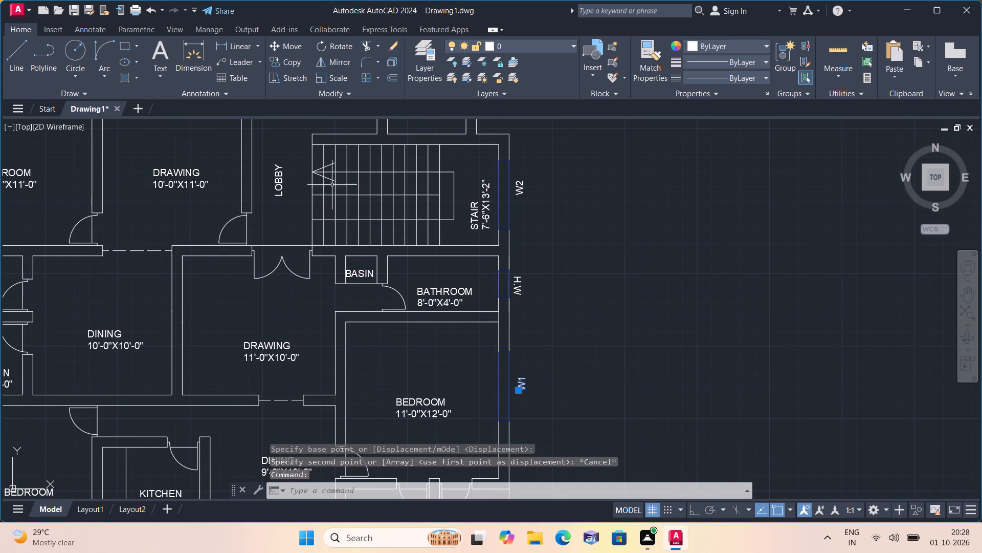
pyautogui.click(292, 61)
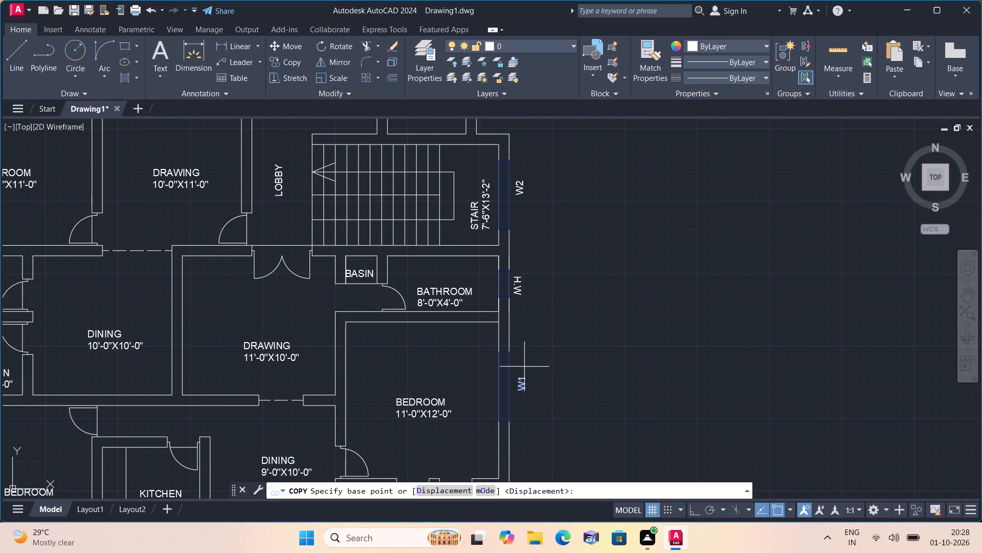
pyautogui.click(521, 384)
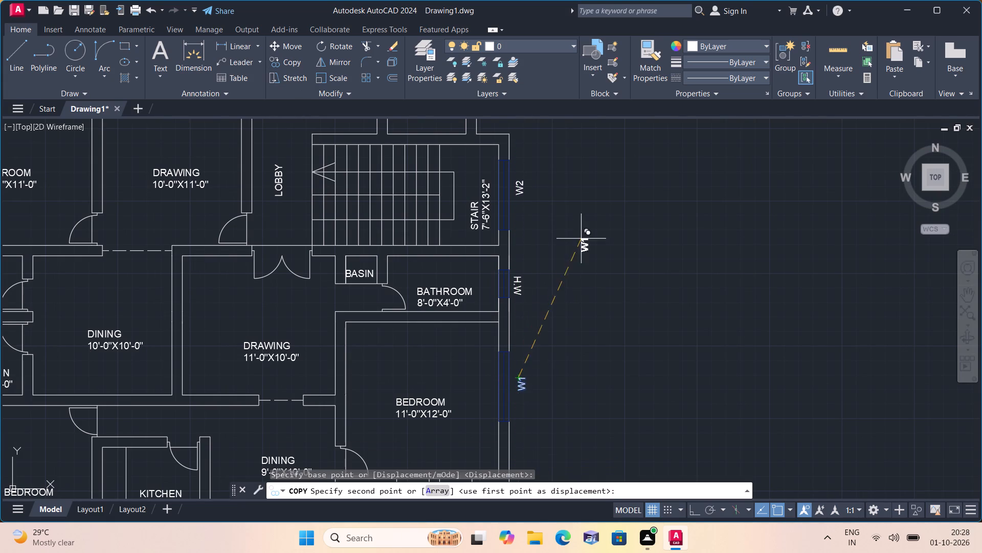
pyautogui.scroll(-1, 581, 238)
pyautogui.moveTo(579, 256); pyautogui.dragTo(583, 434, button='middle')
pyautogui.scroll(3, 555, 221)
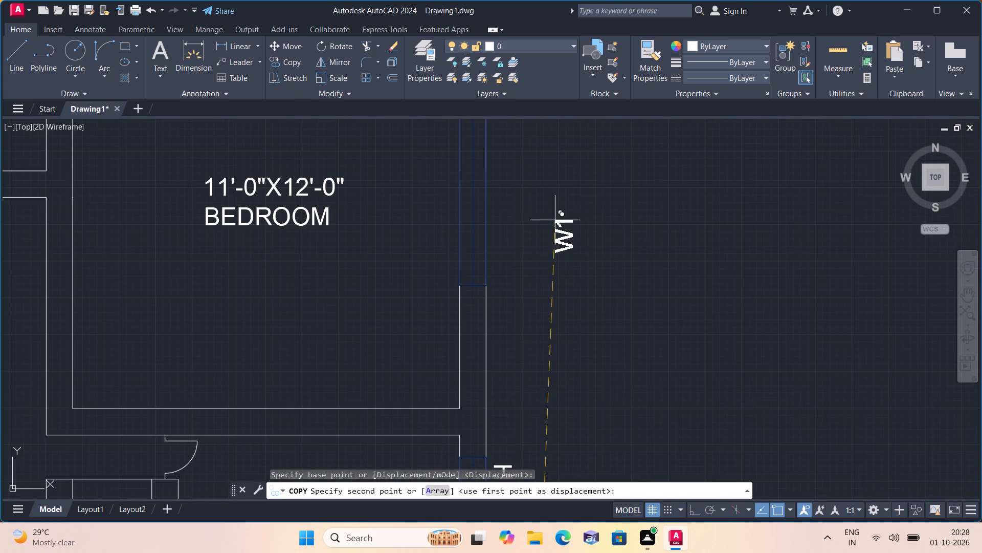
pyautogui.click(498, 163)
pyautogui.press('Escape')
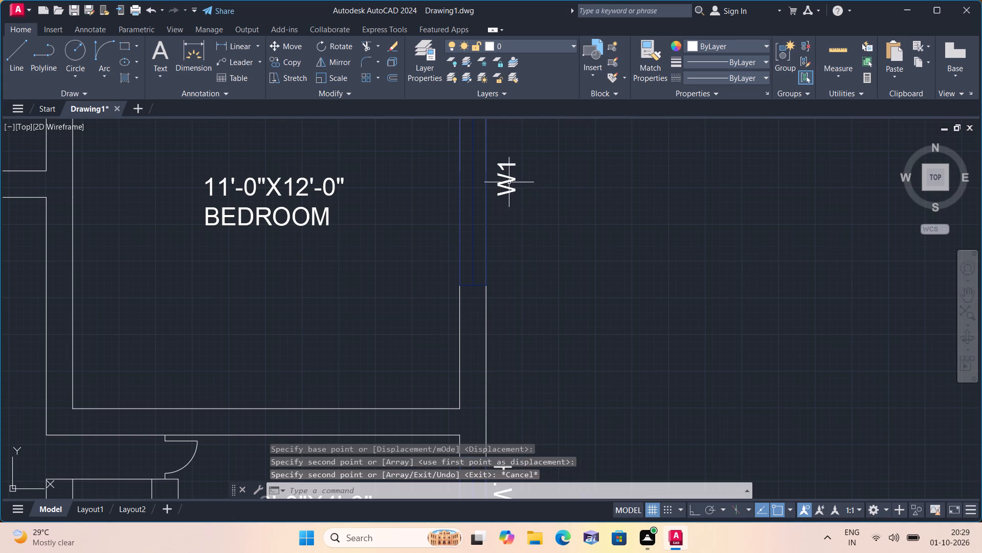
# Examine the window tags and room labels across the northern and middle parts of the floor plan for completeness.
pyautogui.scroll(-3, 523, 203)
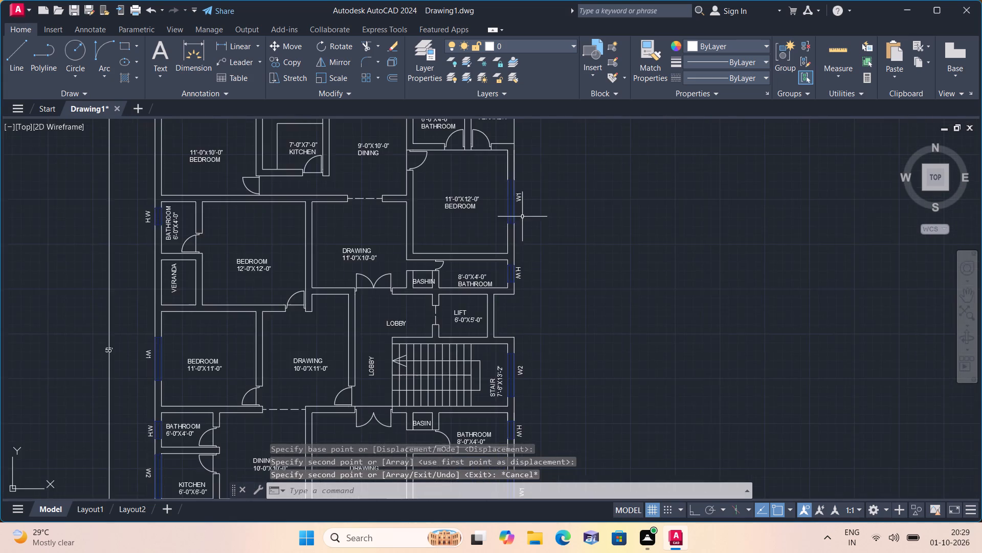
pyautogui.scroll(-2, 488, 281)
pyautogui.scroll(2, 386, 244)
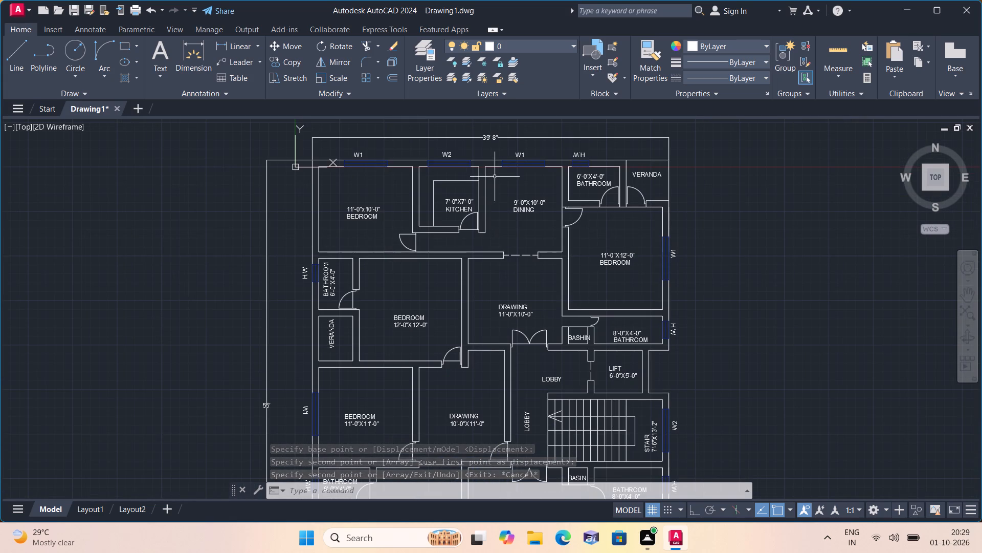
pyautogui.moveTo(438, 187); pyautogui.dragTo(435, 226, button='middle')
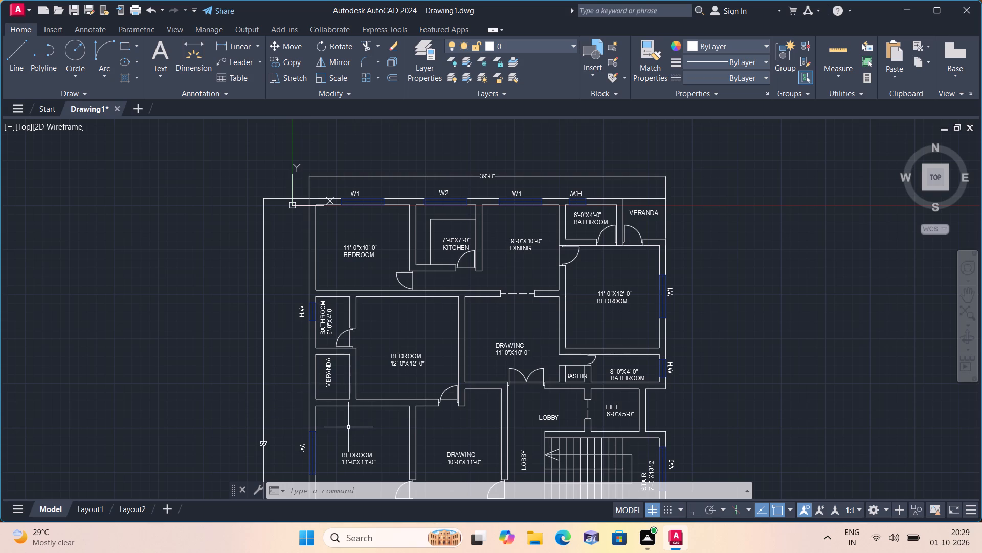
pyautogui.scroll(1, 381, 422)
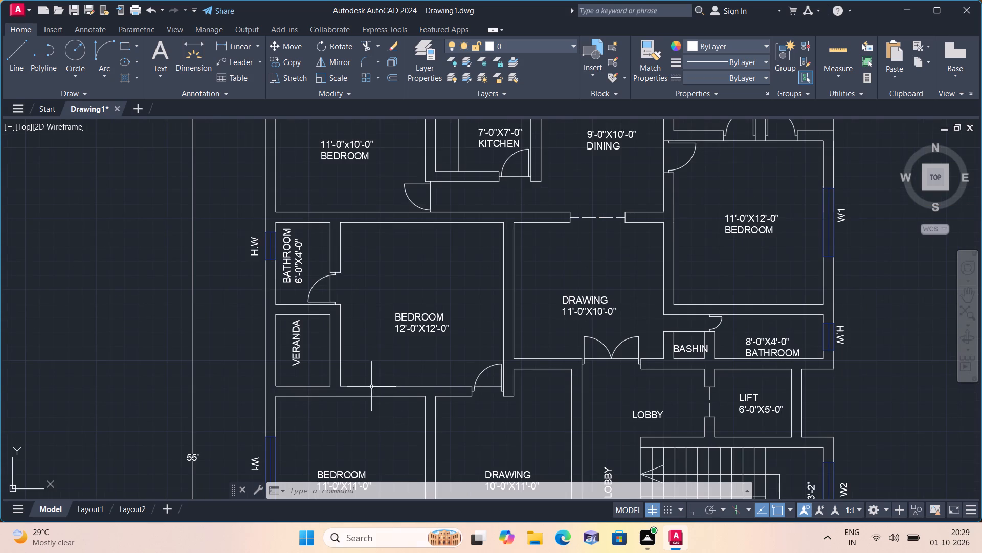
pyautogui.scroll(-2, 62, 539)
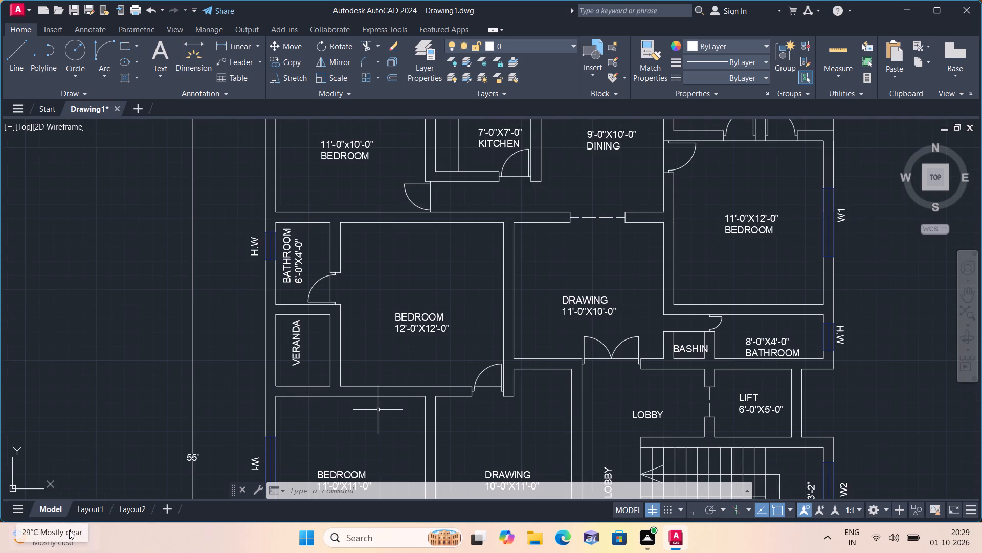
pyautogui.scroll(-1, 69, 530)
pyautogui.scroll(-1, 0, 230)
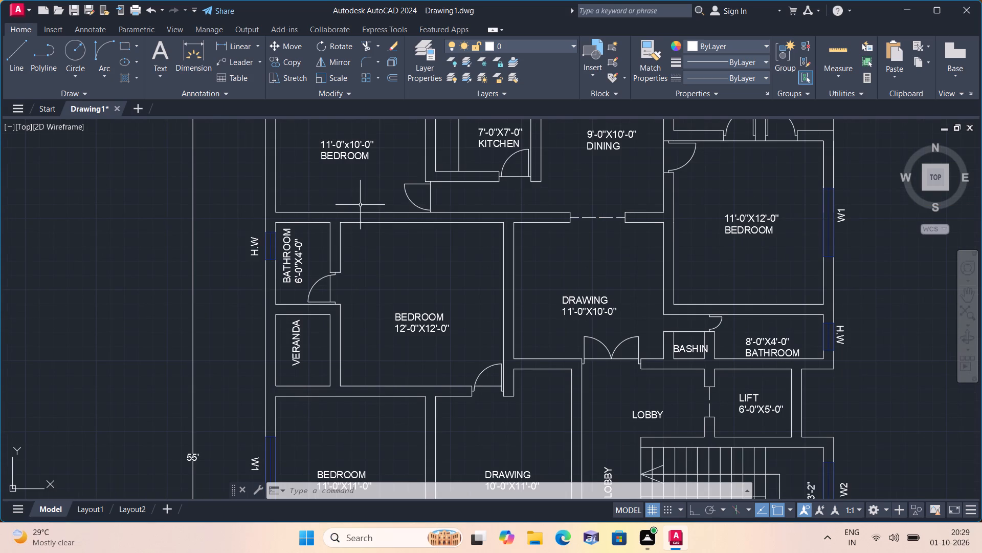
pyautogui.moveTo(360, 205); pyautogui.dragTo(305, 318, button='middle')
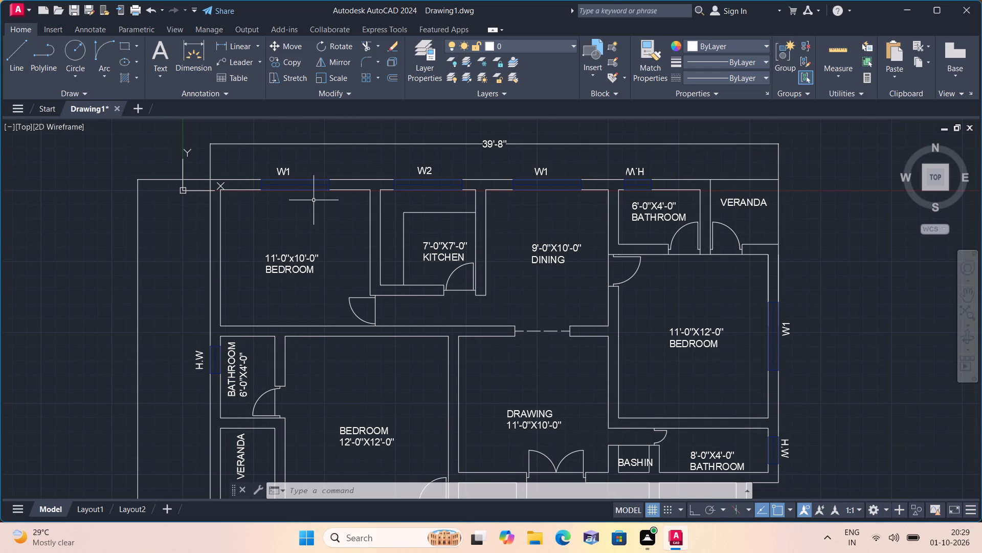
pyautogui.scroll(1, 314, 200)
pyautogui.scroll(-1, 314, 200)
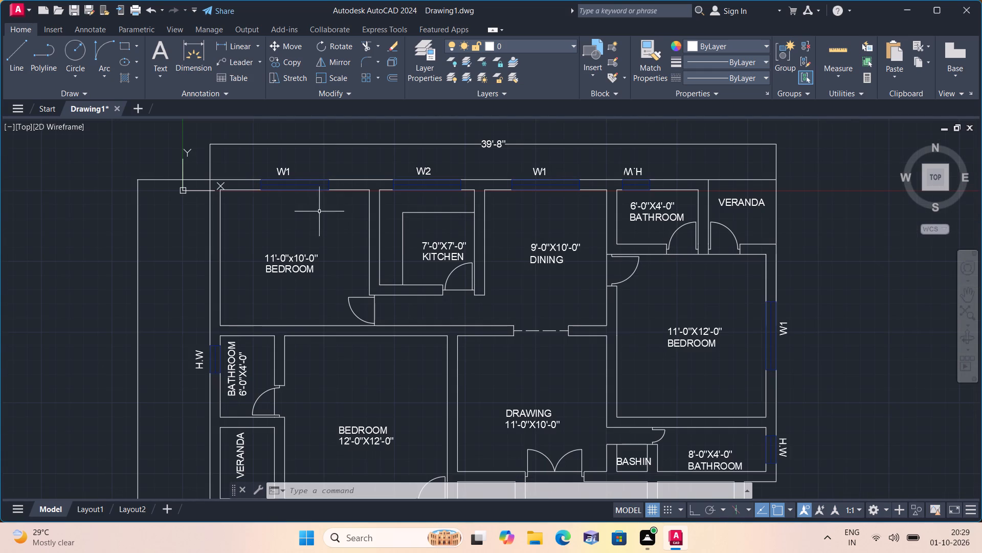
pyautogui.moveTo(325, 237); pyautogui.dragTo(316, 204, button='middle')
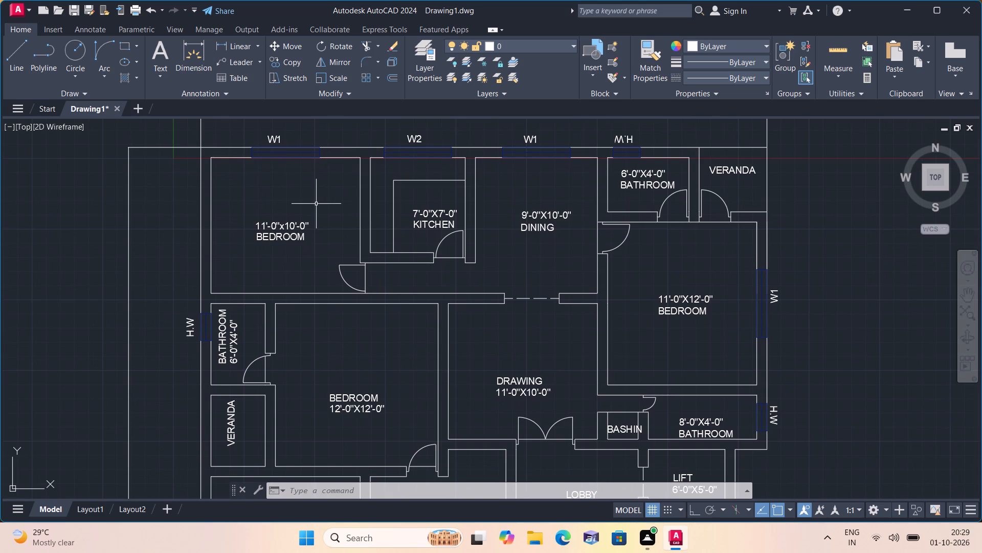
pyautogui.scroll(-1, 316, 204)
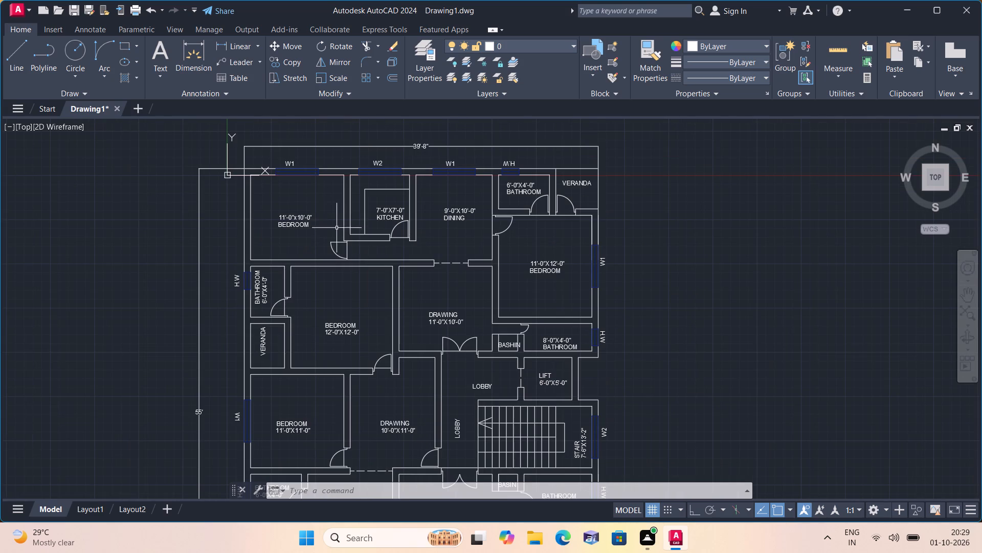
pyautogui.moveTo(318, 283); pyautogui.dragTo(312, 250, button='middle')
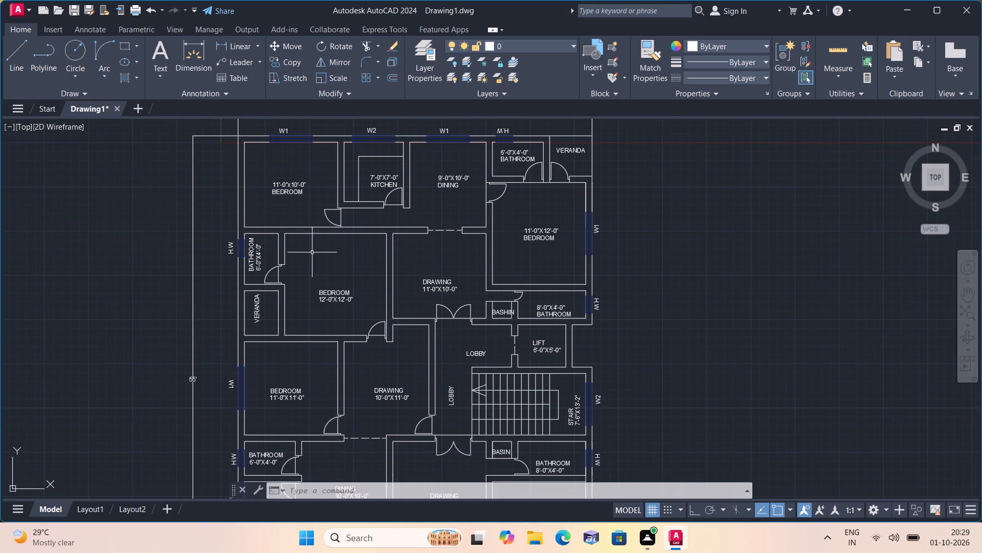
pyautogui.scroll(1, 290, 362)
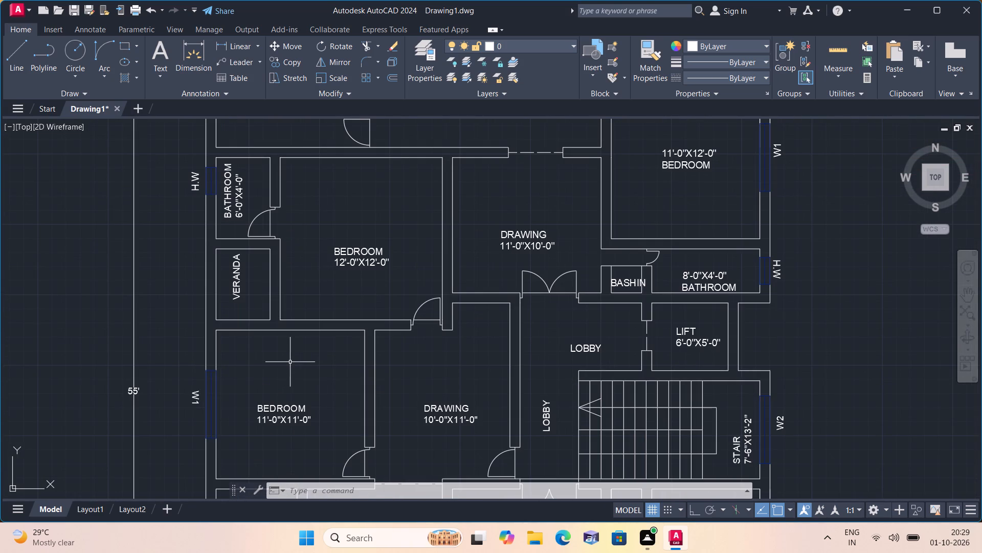
pyautogui.moveTo(290, 362); pyautogui.dragTo(283, 335, button='middle')
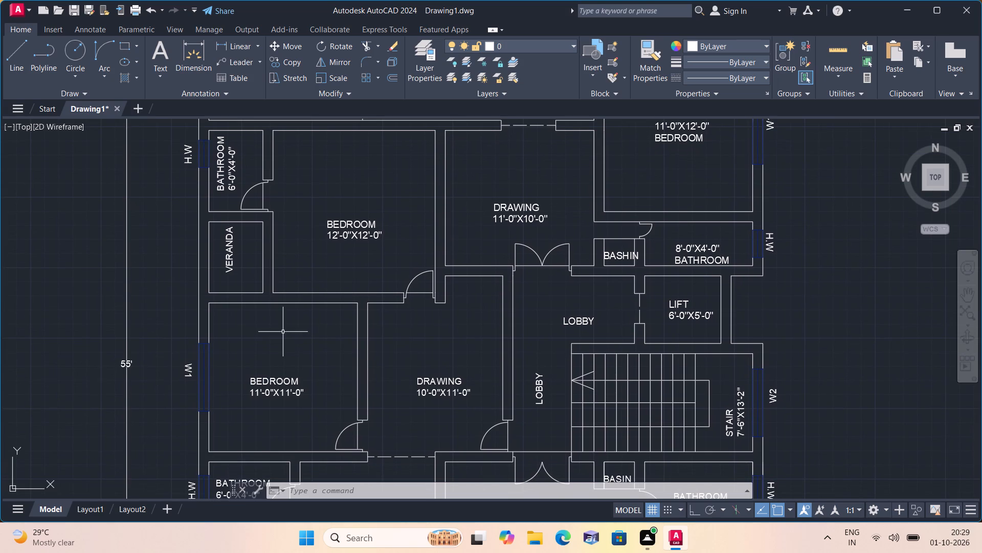
pyautogui.moveTo(281, 361); pyautogui.dragTo(273, 320, button='middle')
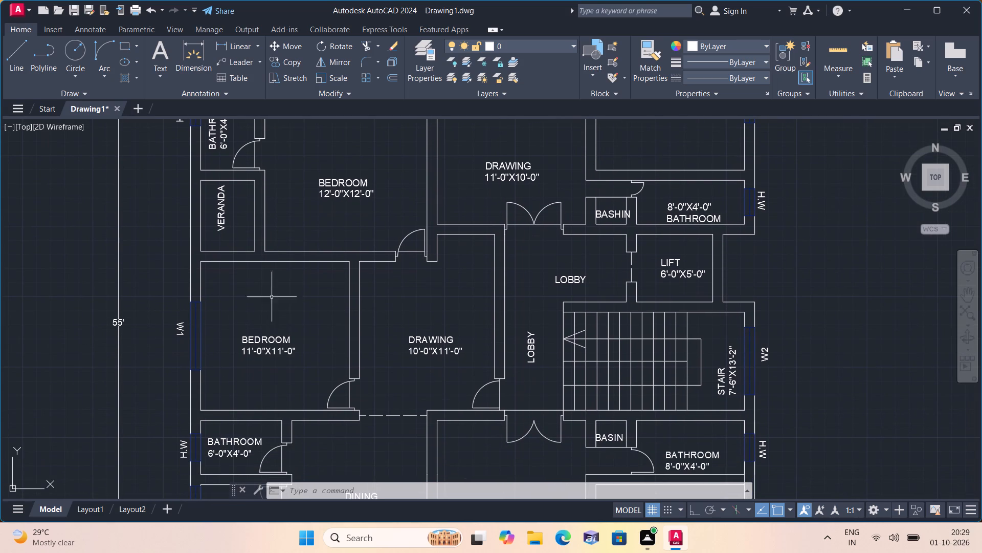
# Examine the window tags and room labels across the whole floor plan, from the southern rooms to the northern wall.
pyautogui.moveTo(268, 349); pyautogui.dragTo(271, 301, button='middle')
pyautogui.scroll(-1, 272, 297)
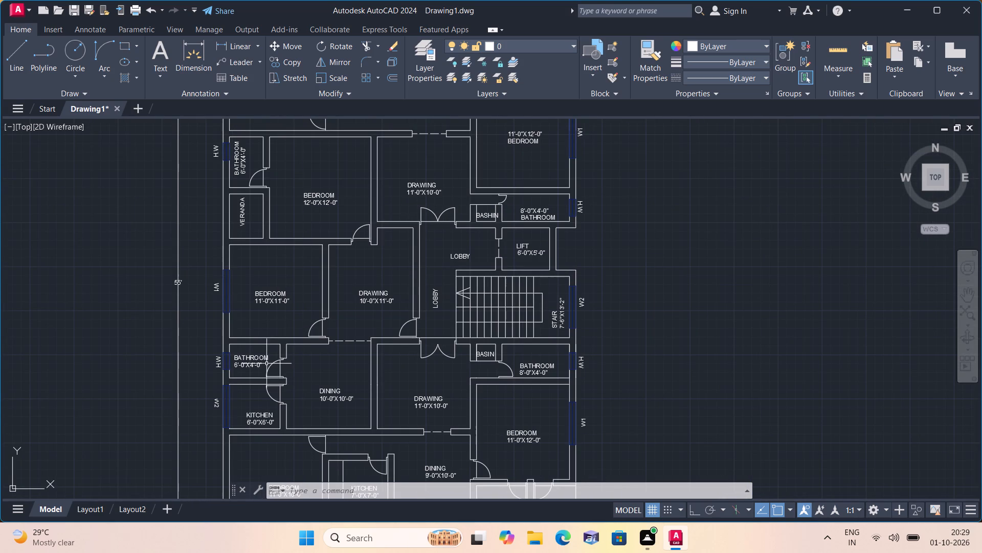
pyautogui.moveTo(247, 405); pyautogui.dragTo(240, 403, button='middle')
pyautogui.scroll(-1, 240, 403)
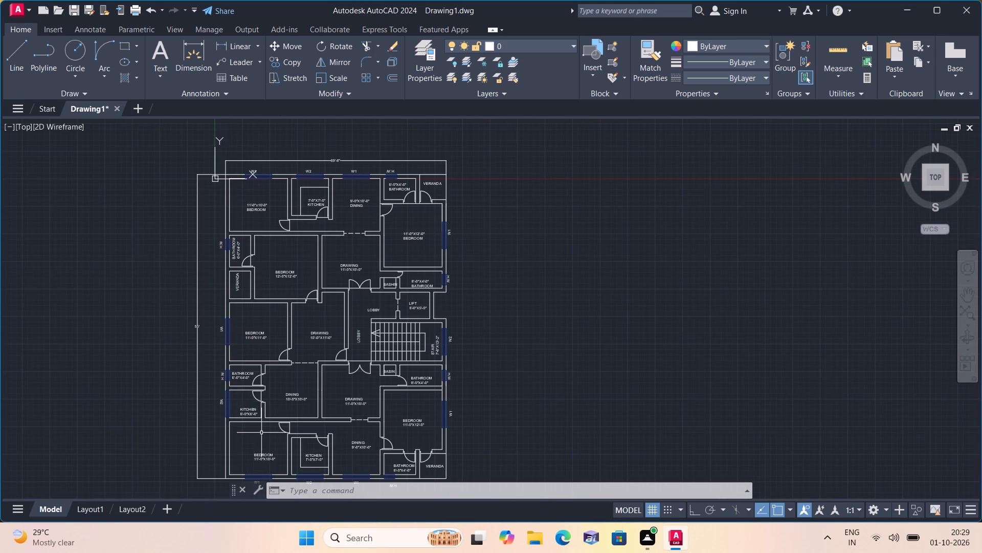
pyautogui.moveTo(258, 431); pyautogui.dragTo(238, 309, button='middle')
pyautogui.scroll(2, 241, 373)
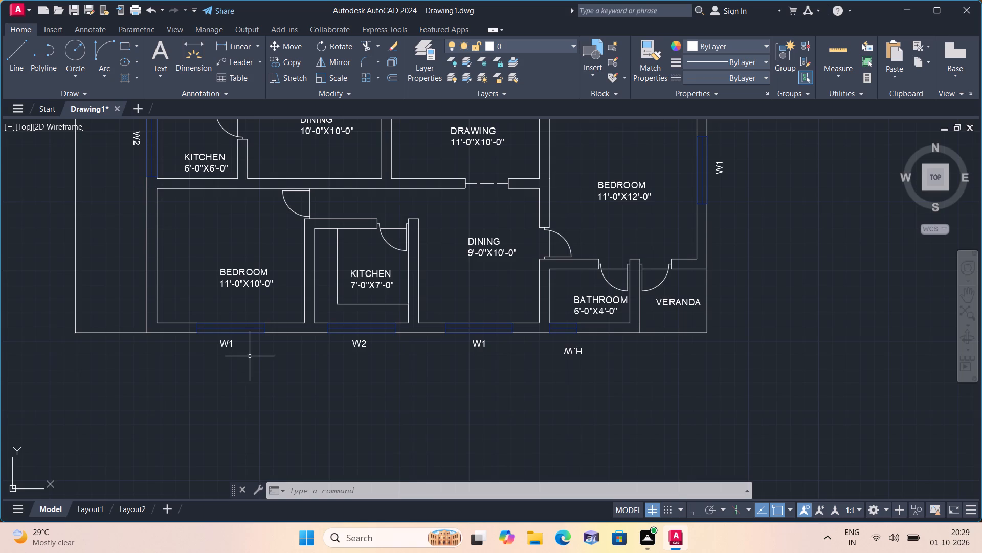
pyautogui.moveTo(244, 356); pyautogui.dragTo(234, 405, button='middle')
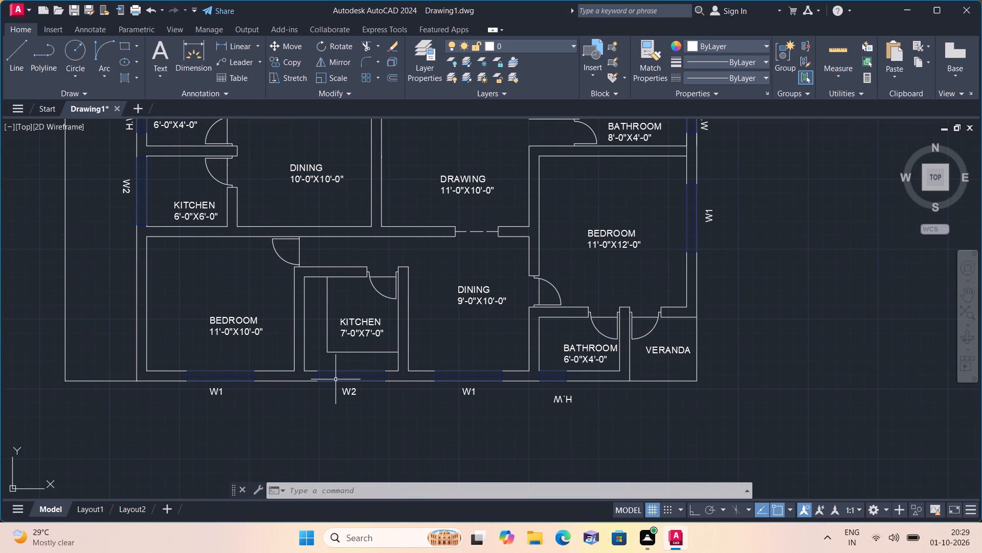
pyautogui.moveTo(331, 379); pyautogui.dragTo(297, 424, button='middle')
pyautogui.moveTo(282, 437); pyautogui.dragTo(277, 453, button='middle')
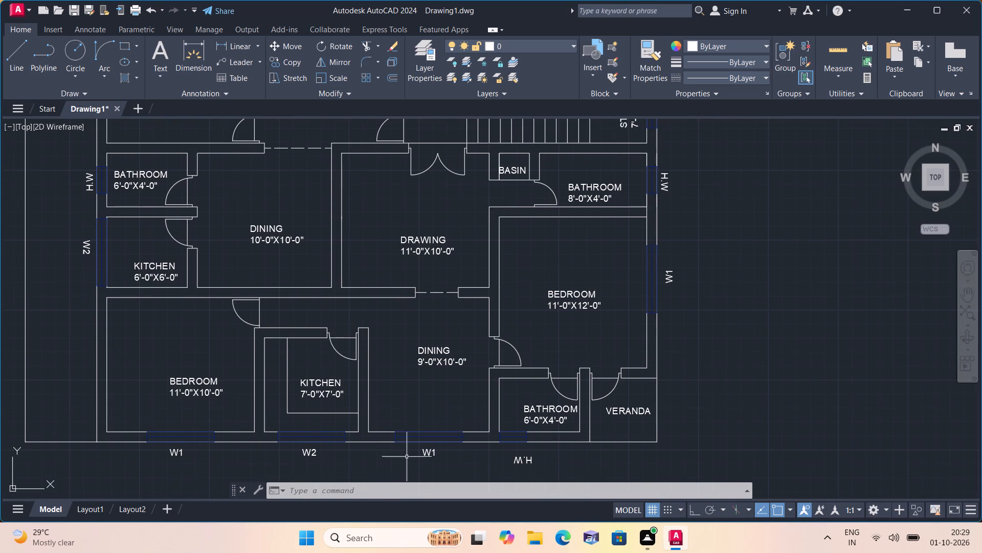
pyautogui.moveTo(448, 413); pyautogui.dragTo(391, 501, button='middle')
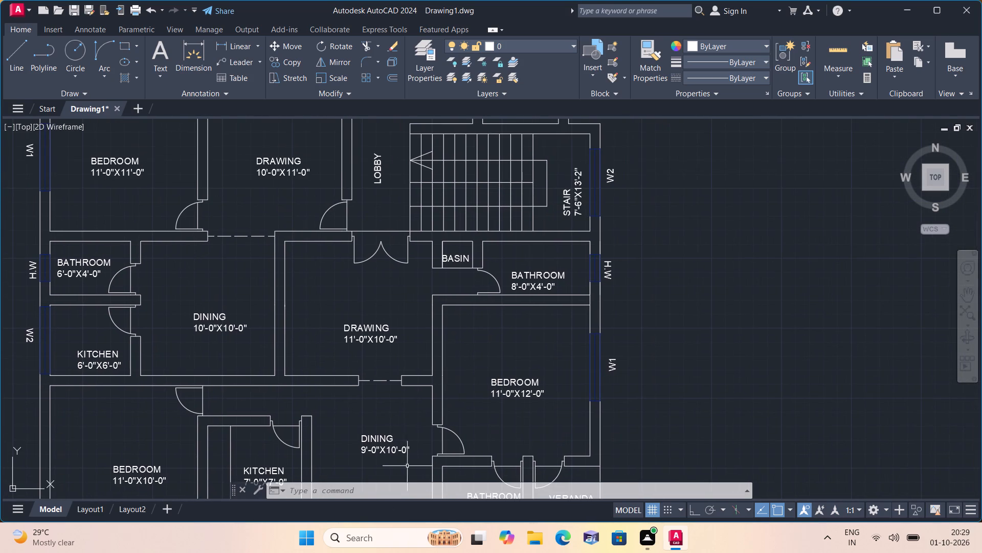
pyautogui.scroll(-1, 503, 315)
pyautogui.moveTo(507, 264); pyautogui.dragTo(508, 392, button='middle')
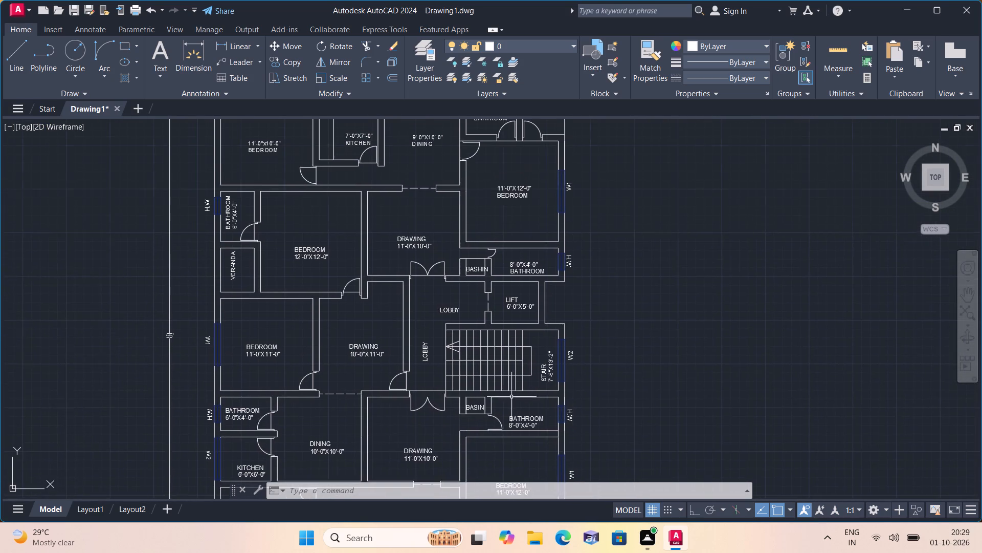
pyautogui.moveTo(545, 316); pyautogui.dragTo(539, 351, button='middle')
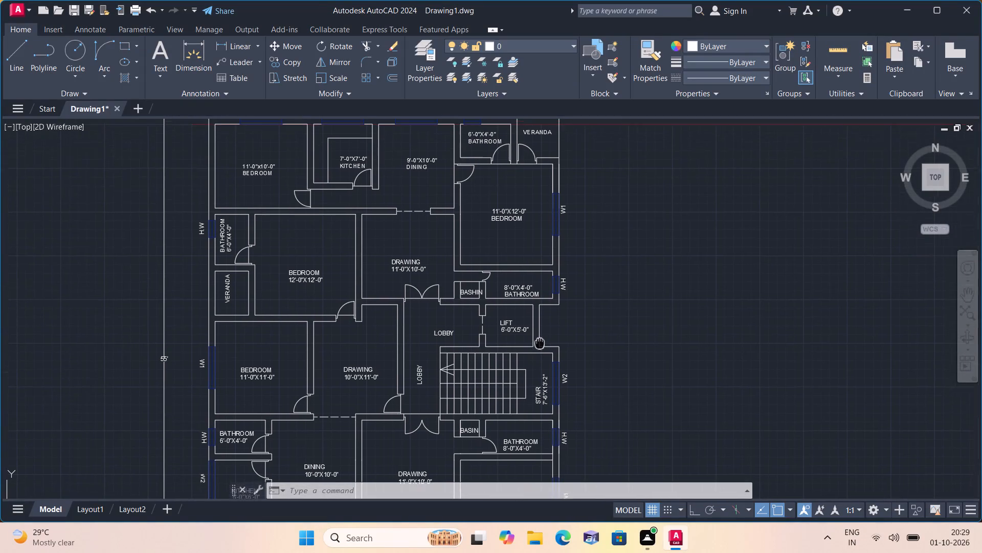
pyautogui.moveTo(539, 351); pyautogui.dragTo(540, 370, button='middle')
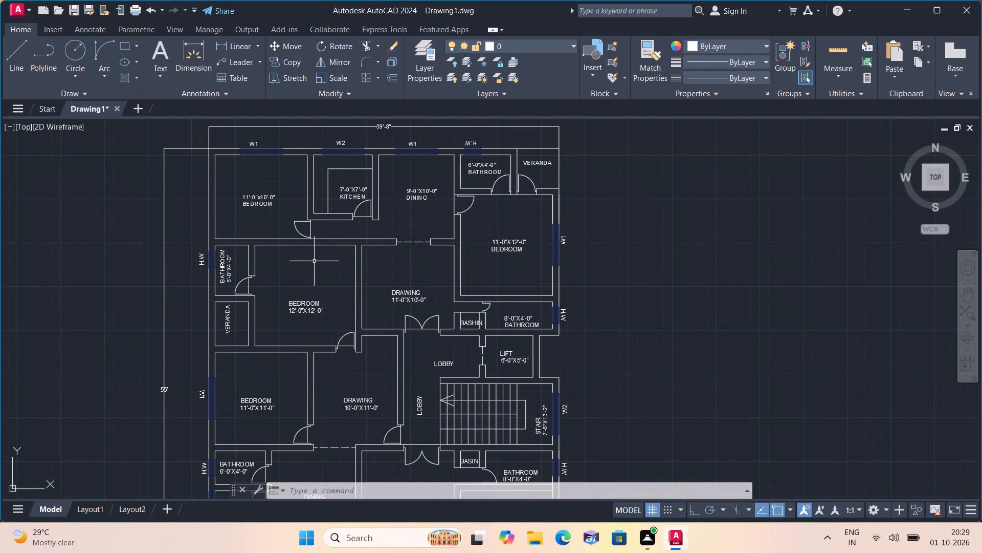
pyautogui.scroll(1, 314, 261)
pyautogui.scroll(-1, 314, 261)
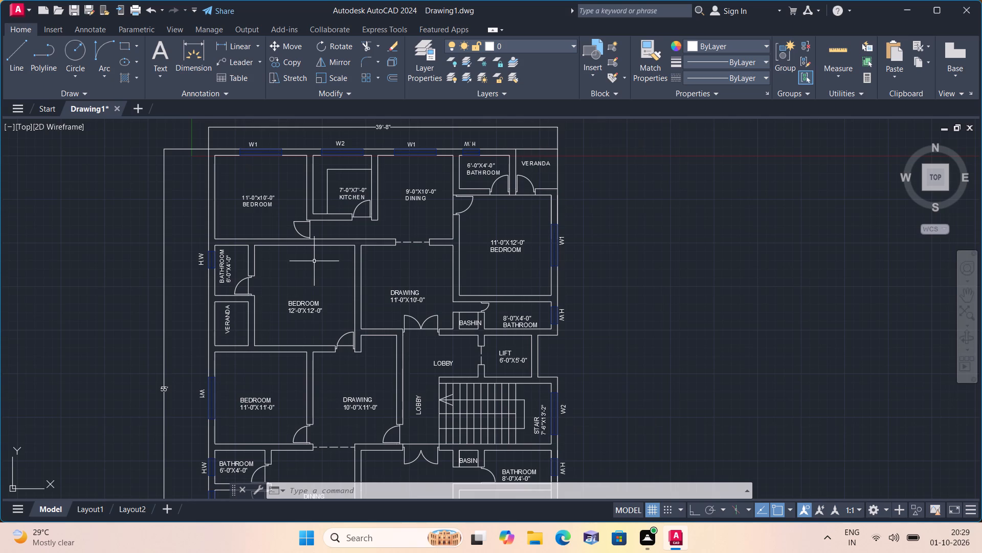
# Add a multiline text label D2 in the empty space east of the floor plan.
pyautogui.moveTo(306, 259); pyautogui.dragTo(288, 229, button='middle')
pyautogui.scroll(-1, 297, 252)
pyautogui.moveTo(425, 294); pyautogui.dragTo(405, 278, button='middle')
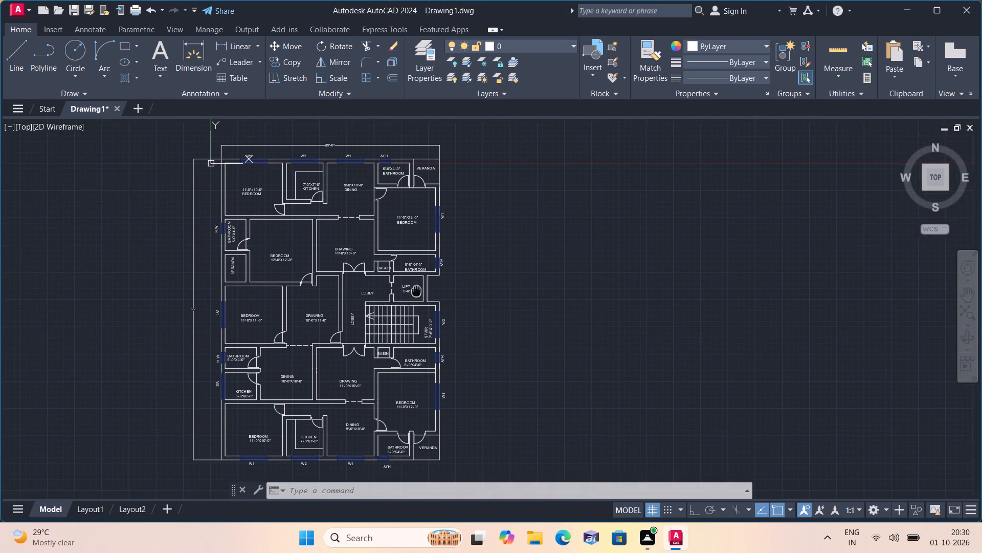
pyautogui.moveTo(405, 278); pyautogui.dragTo(389, 259, button='middle')
pyautogui.write('mt')
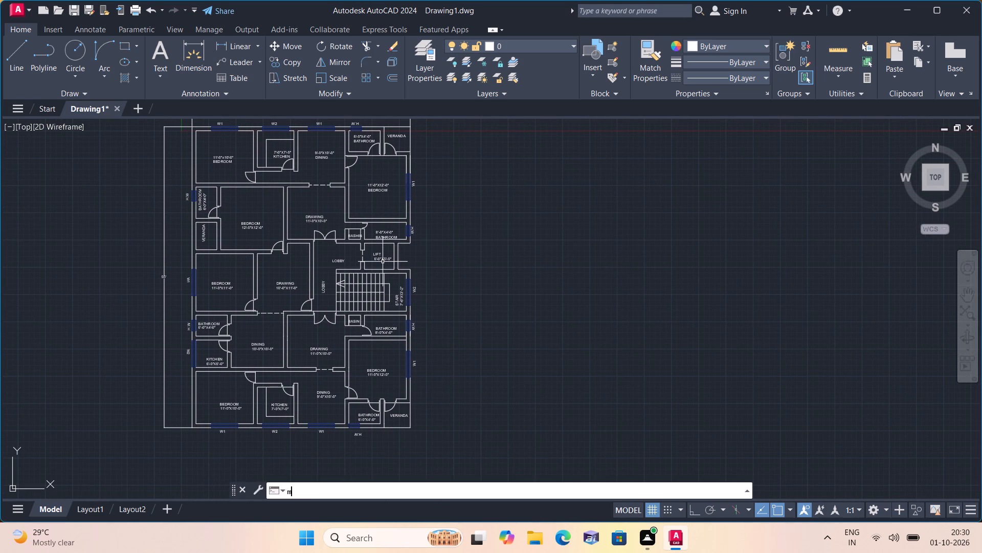
pyautogui.press('space')
pyautogui.tripleClick(547, 289)
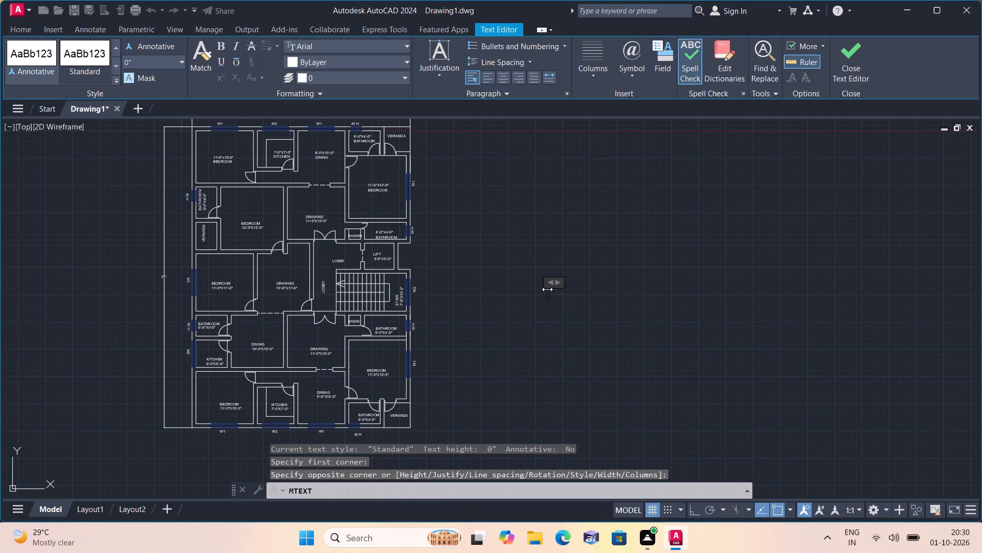
pyautogui.press('d')
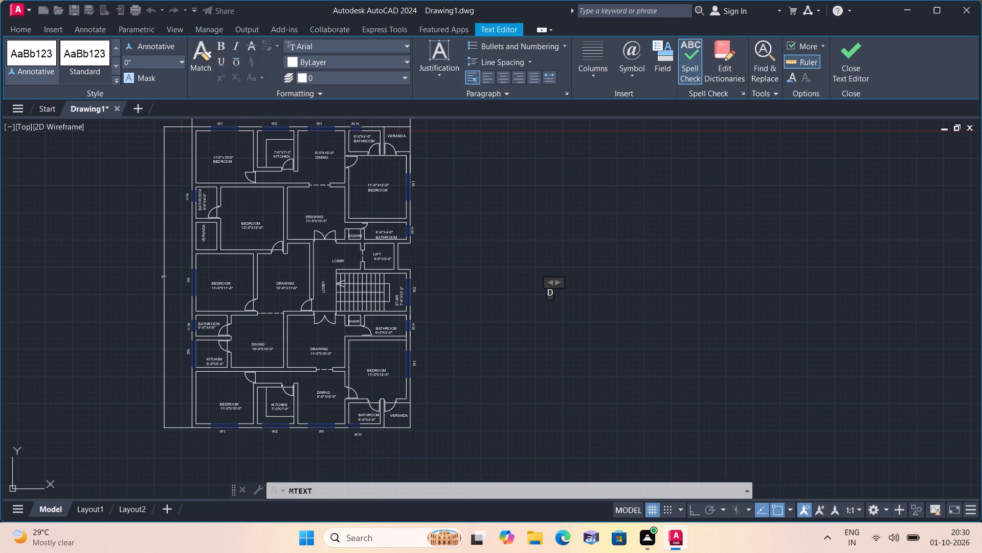
pyautogui.press('2')
pyautogui.click(550, 308)
# Add a multiline text label D3 just below the D2 label.
pyautogui.press('space')
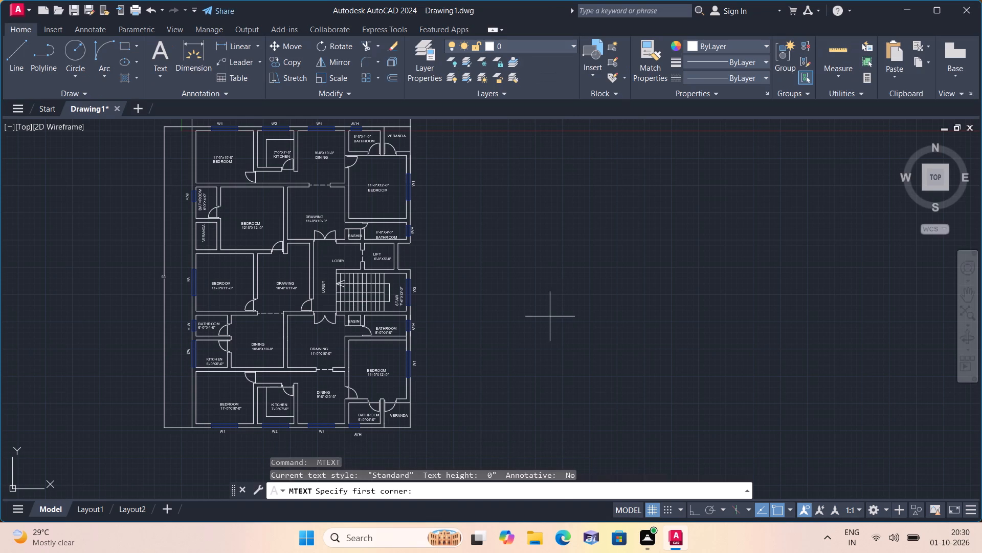
pyautogui.tripleClick(550, 317)
pyautogui.write('D3')
pyautogui.click(550, 343)
pyautogui.scroll(-1, 554, 358)
# Add a multiline text label D in the empty space below the D3 label.
pyautogui.moveTo(553, 358); pyautogui.dragTo(531, 321, button='middle')
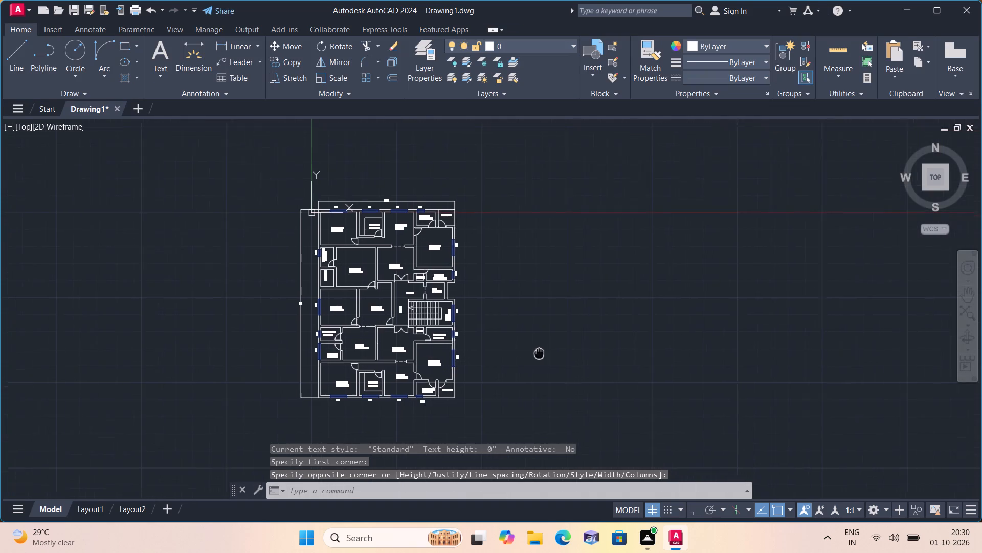
pyautogui.moveTo(531, 321); pyautogui.dragTo(531, 319, button='middle')
pyautogui.press('space')
pyautogui.tripleClick(538, 341)
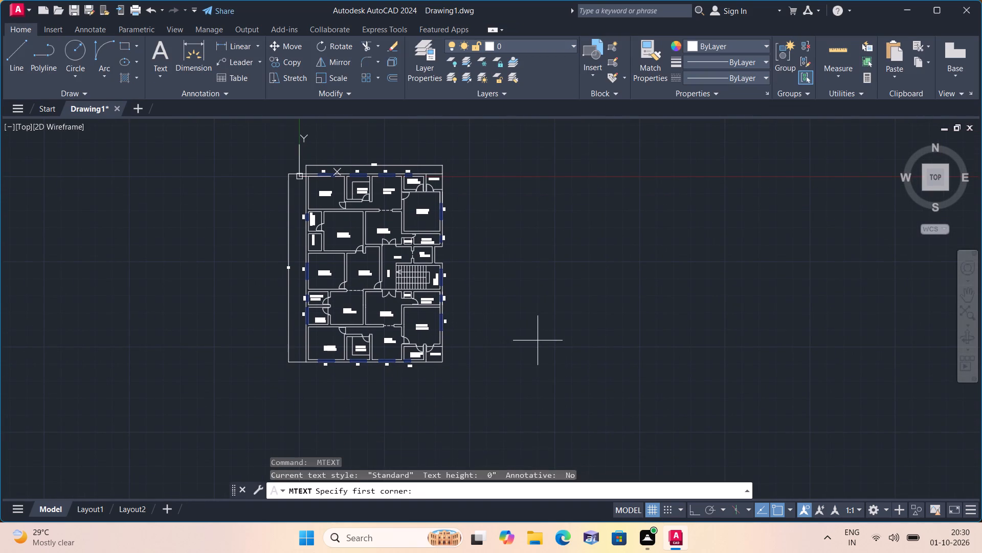
pyautogui.press('d')
pyautogui.click(533, 363)
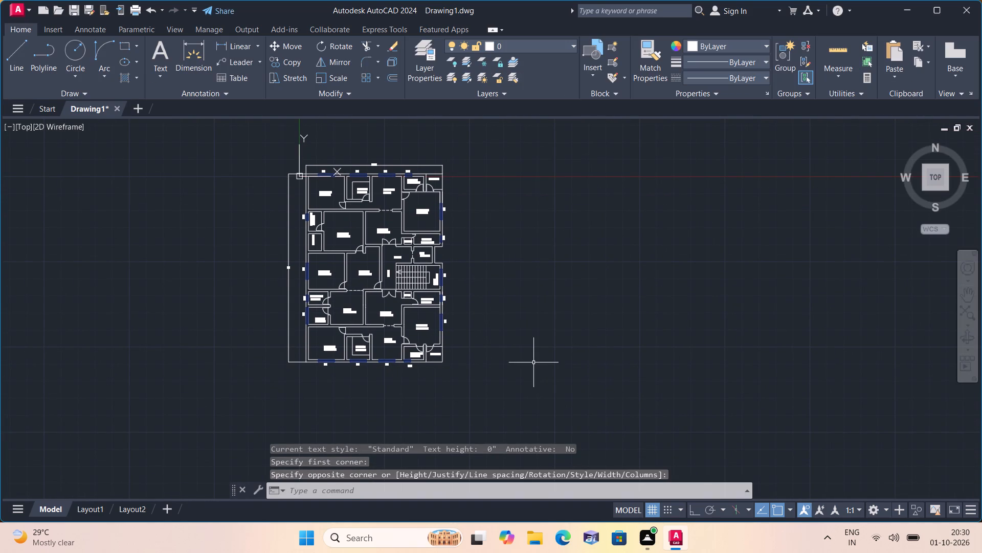
# Set the text height of the D2, D3 and D labels to 6".
pyautogui.moveTo(533, 363); pyautogui.dragTo(520, 310, button='middle')
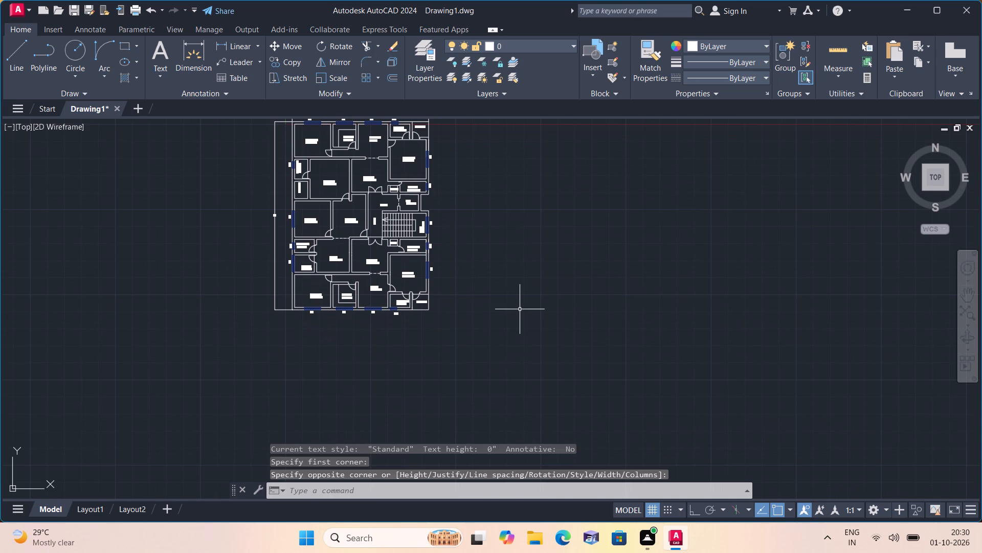
pyautogui.scroll(1, 520, 309)
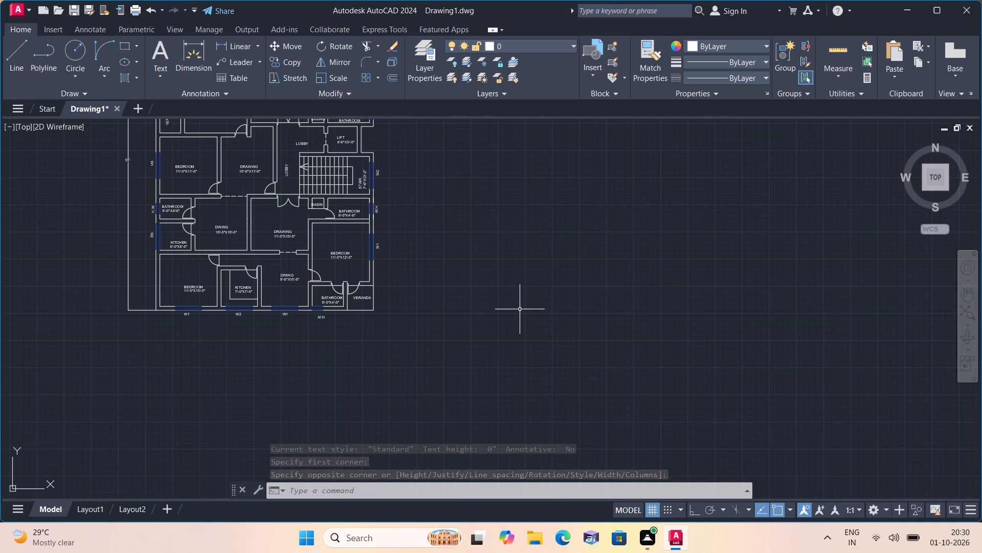
pyautogui.click(563, 311)
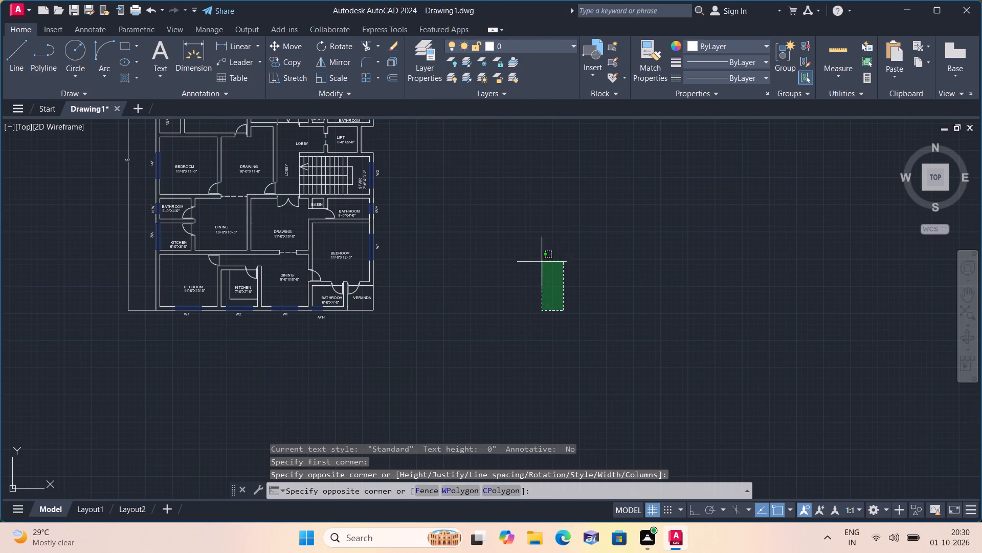
pyautogui.click(489, 208)
pyautogui.scroll(-1, 489, 208)
pyautogui.click(572, 283)
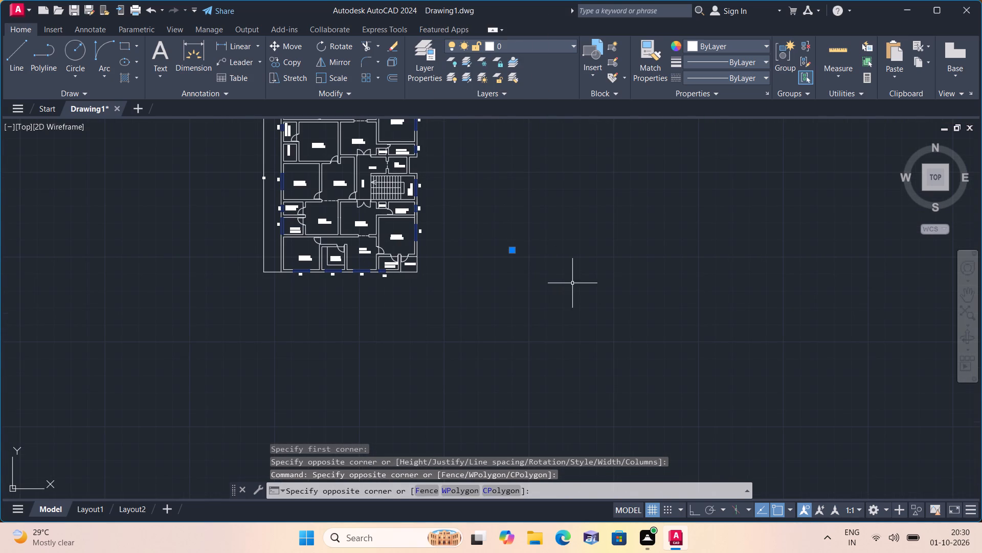
pyautogui.click(458, 148)
pyautogui.rightClick(492, 240)
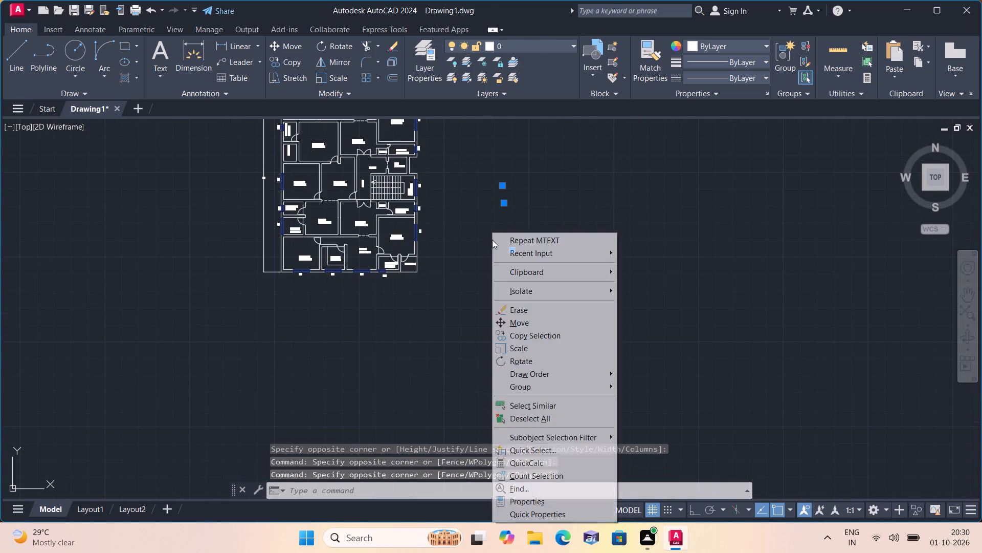
pyautogui.click(518, 501)
pyautogui.scroll(-2, 93, 253)
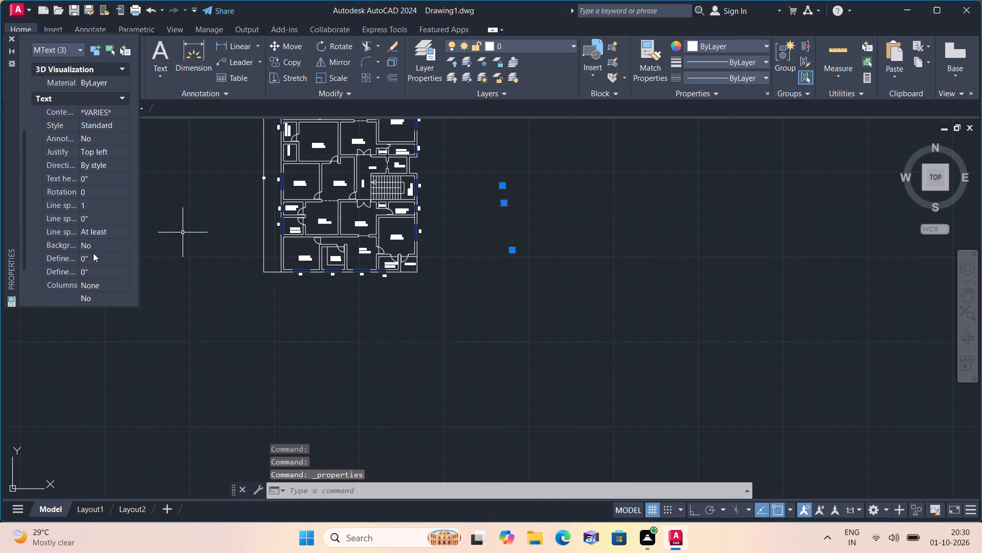
pyautogui.click(92, 174)
pyautogui.press('BackSpace')
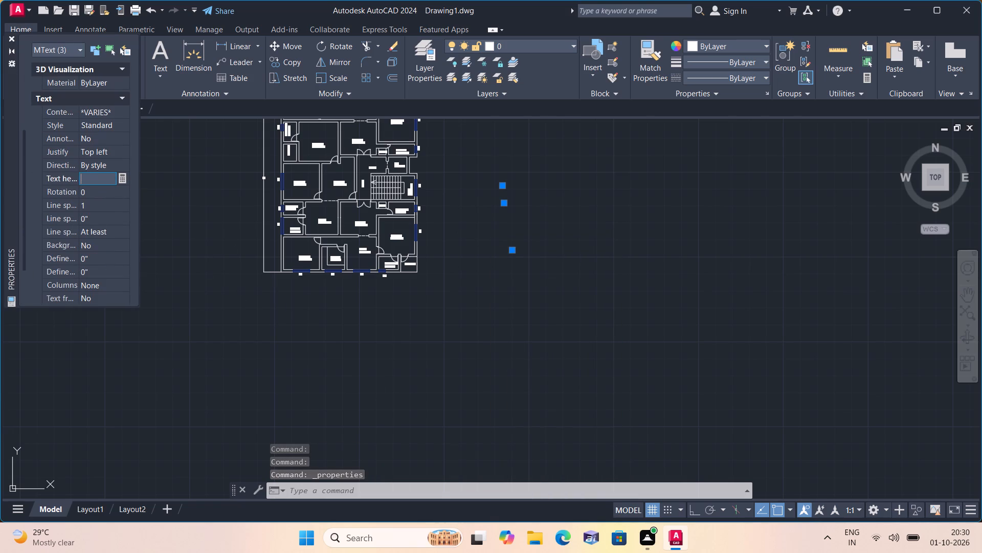
pyautogui.write('6"')
pyautogui.click(176, 232)
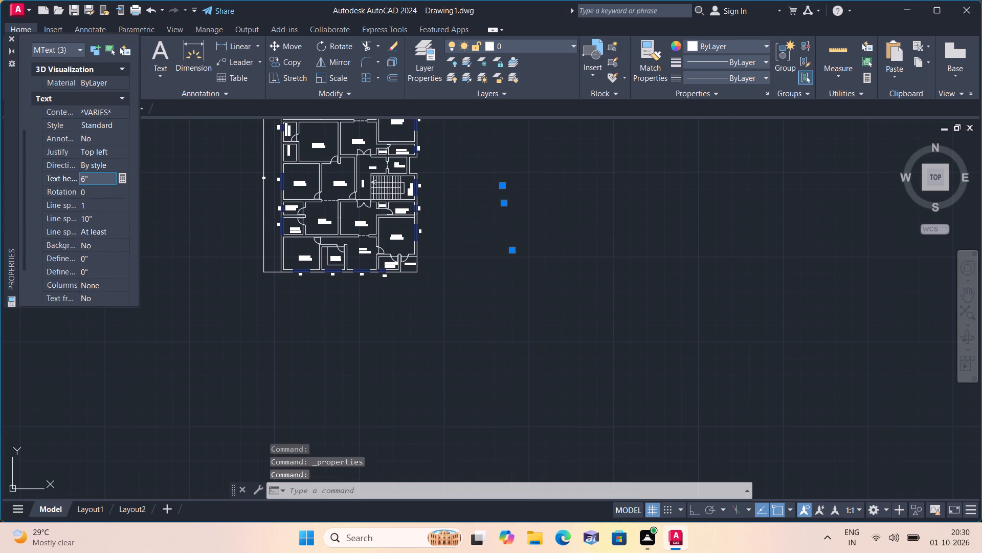
pyautogui.click(194, 168)
pyautogui.click(14, 38)
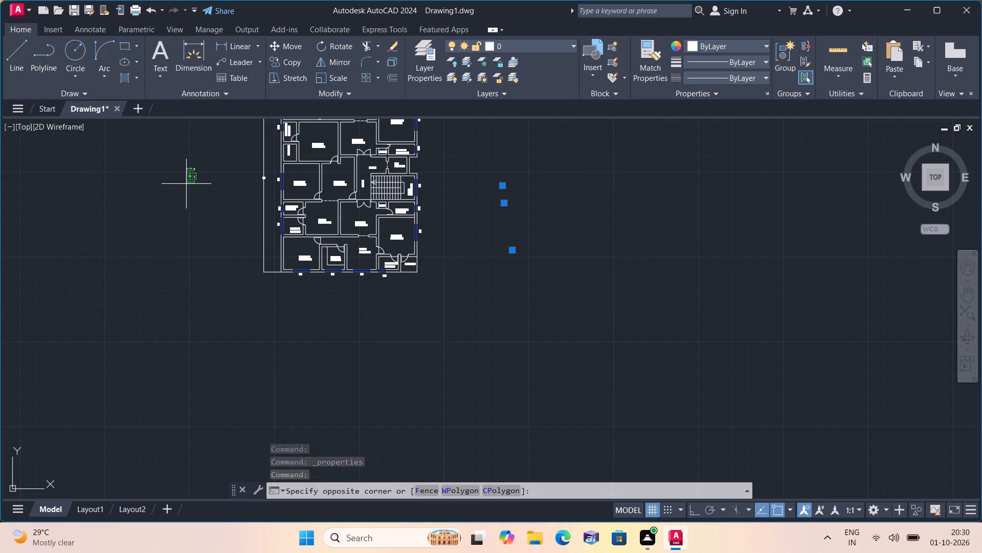
pyautogui.press('Escape')
pyautogui.moveTo(206, 196); pyautogui.dragTo(188, 295, button='middle')
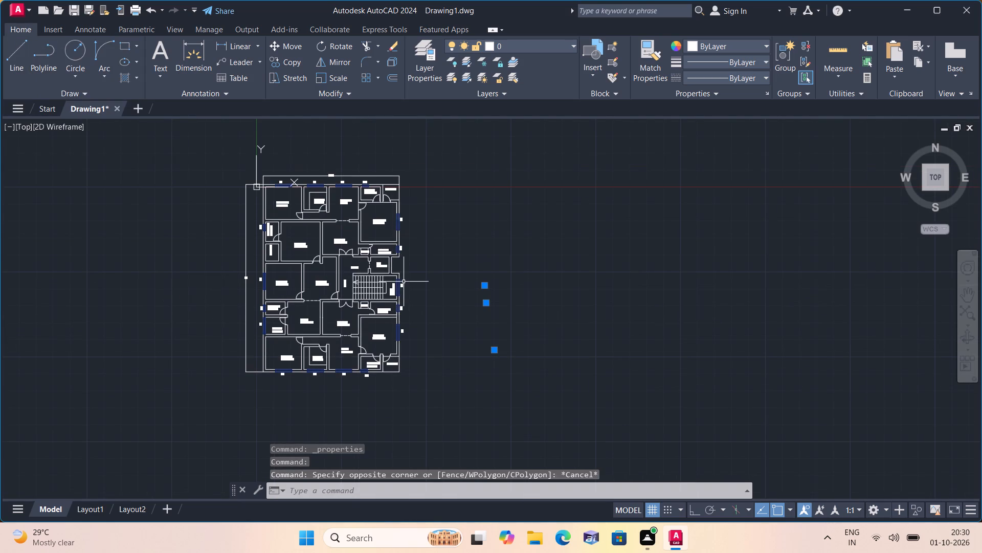
pyautogui.press('Escape')
# Rotate the D label east of the floor plan by 180° with Ortho on.
pyautogui.scroll(4, 496, 278)
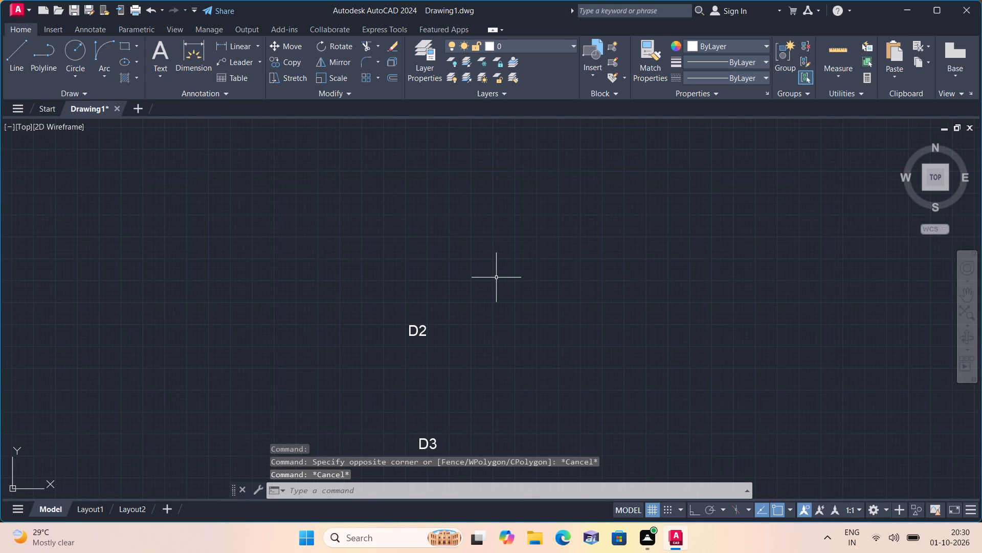
pyautogui.scroll(-2, 443, 297)
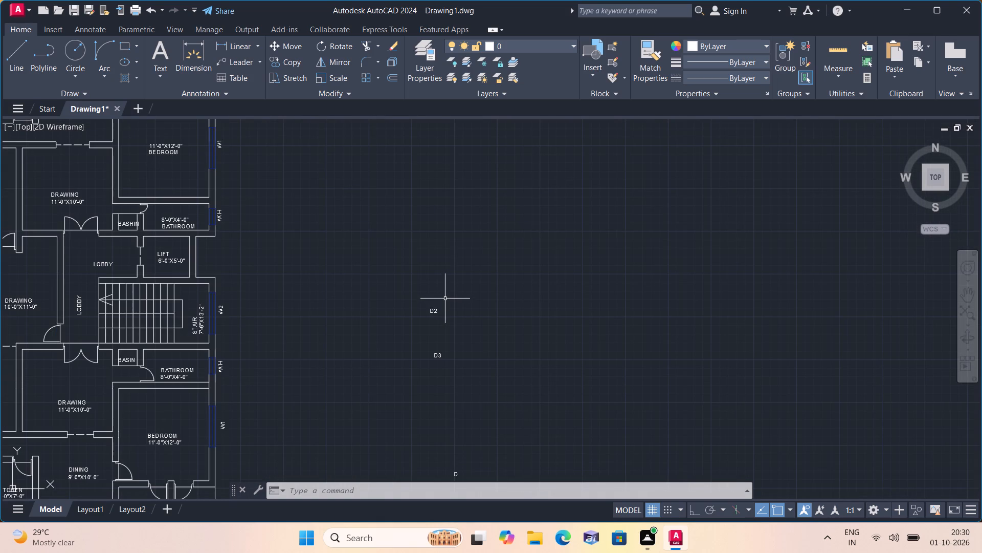
pyautogui.scroll(2, 433, 329)
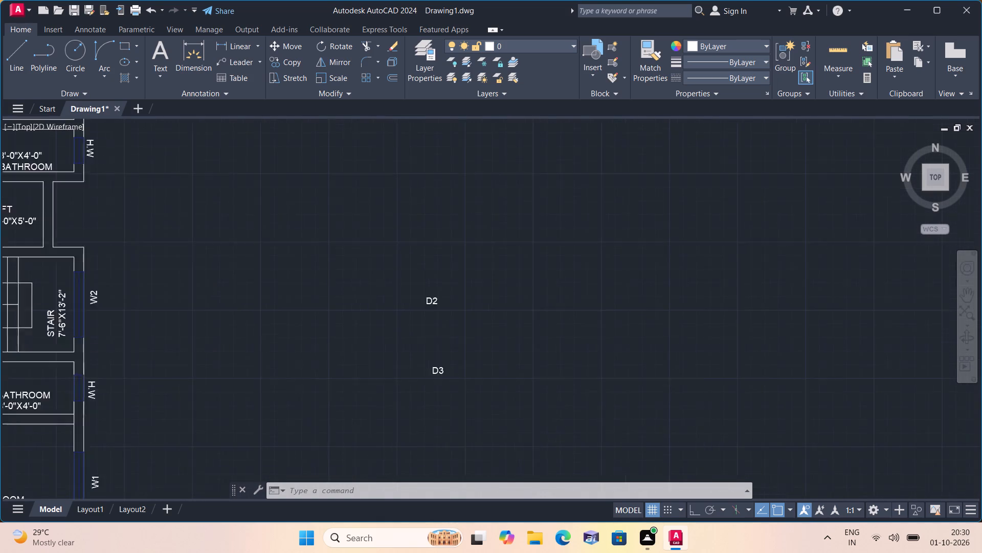
pyautogui.moveTo(431, 330); pyautogui.dragTo(410, 263, button='middle')
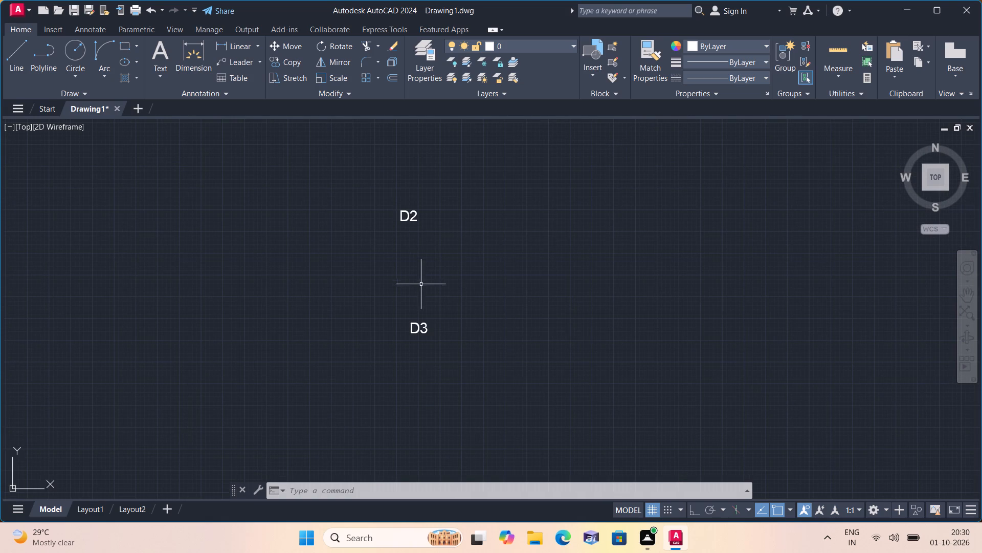
pyautogui.scroll(-1, 456, 339)
pyautogui.moveTo(456, 339); pyautogui.dragTo(442, 271, button='middle')
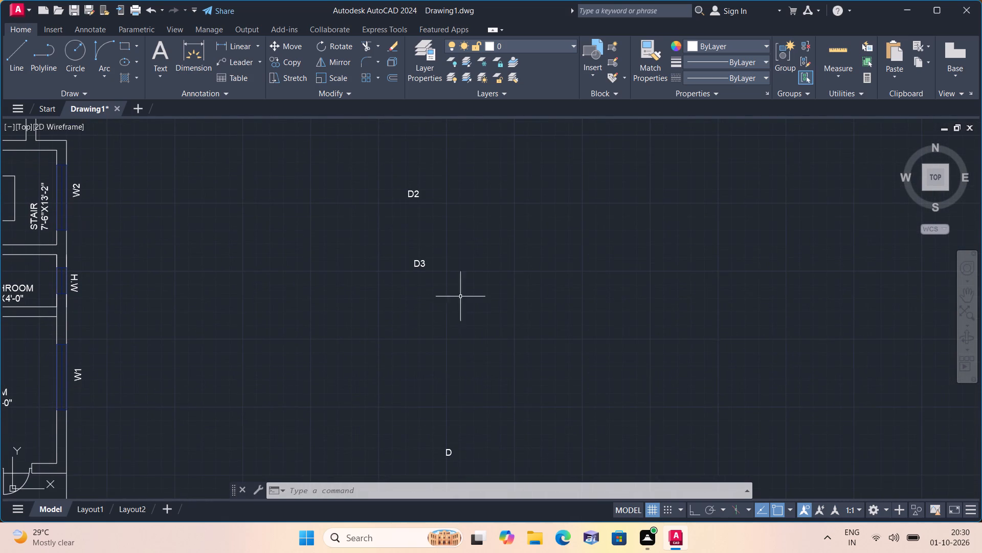
pyautogui.scroll(1, 453, 451)
pyautogui.click(445, 451)
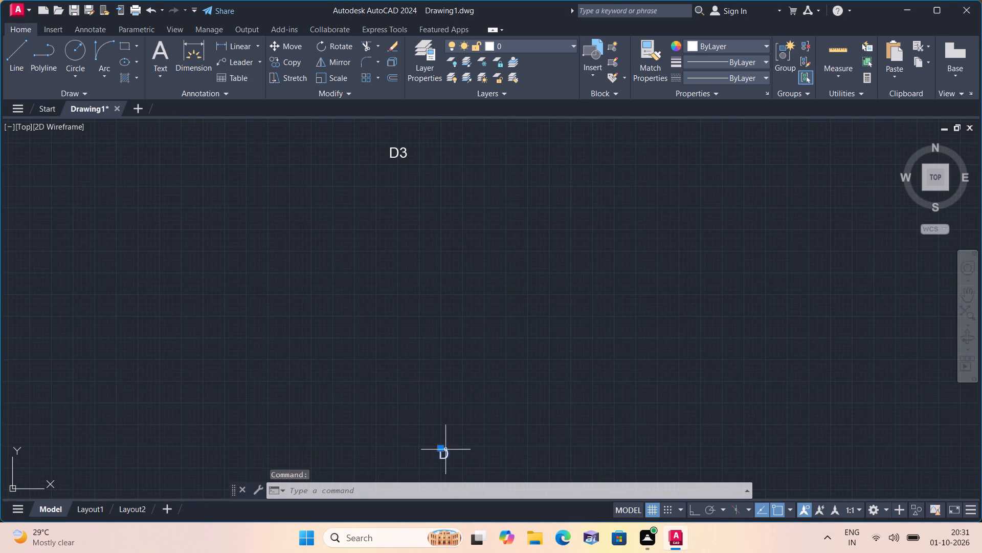
pyautogui.click(331, 47)
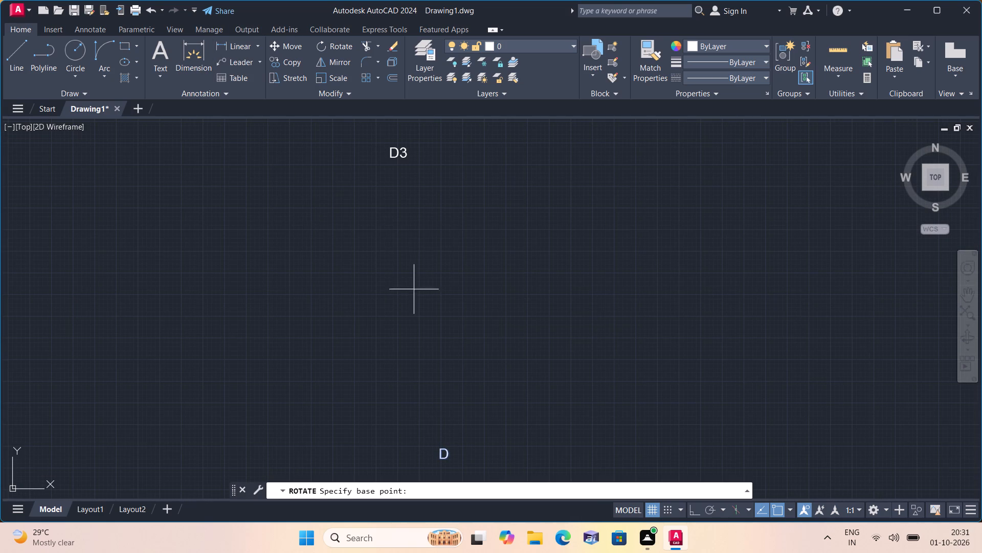
pyautogui.click(446, 460)
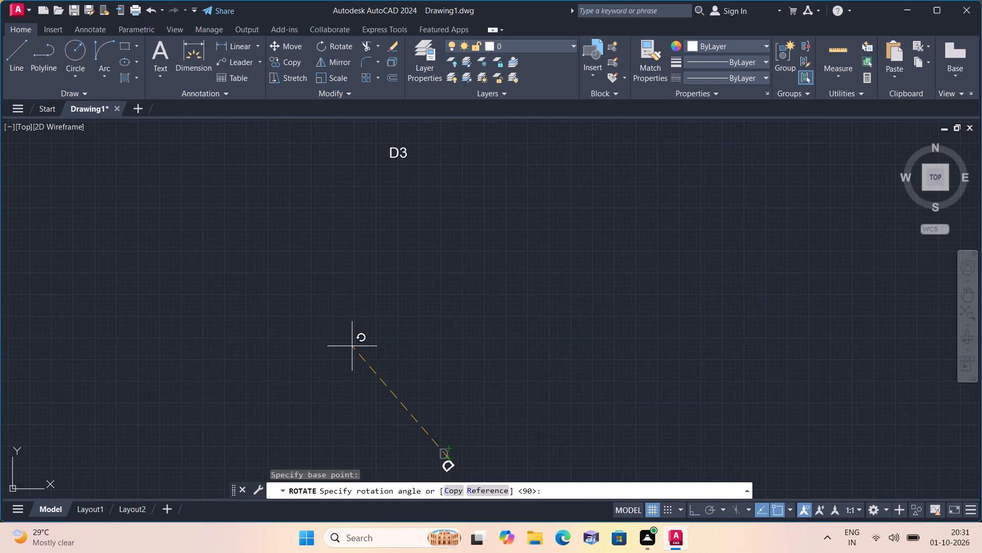
pyautogui.press('F8')
pyautogui.click(338, 384)
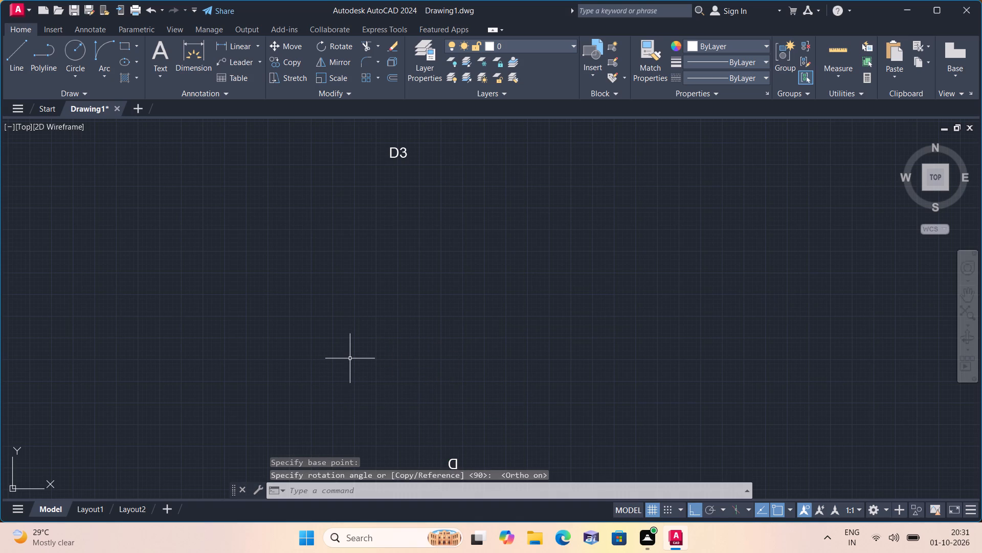
# Move the D label, with Ortho off, to the double door between the lobby and the southern 11'-0"X10'-0" drawing room.
pyautogui.moveTo(352, 333); pyautogui.dragTo(356, 371, button='middle')
pyautogui.scroll(-2, 394, 262)
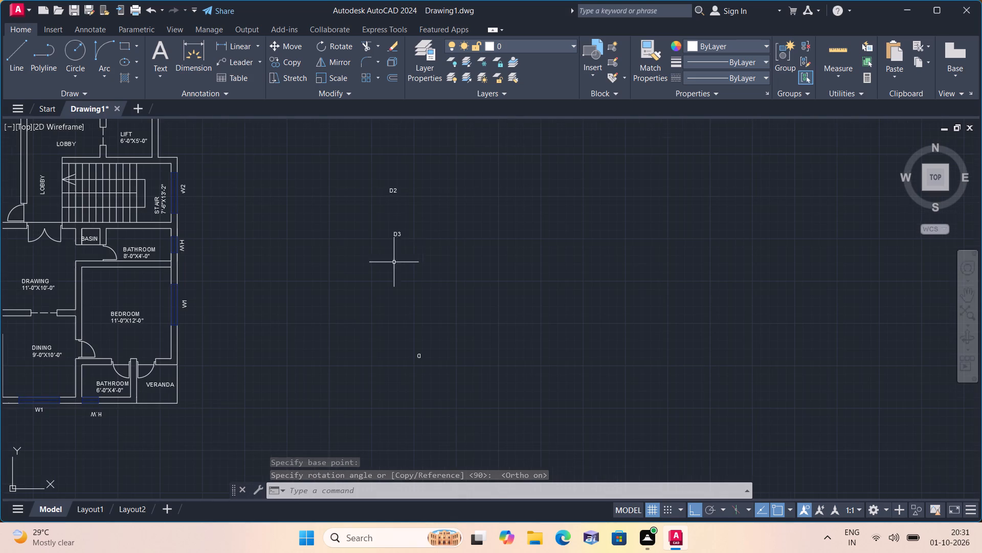
pyautogui.scroll(1, 389, 209)
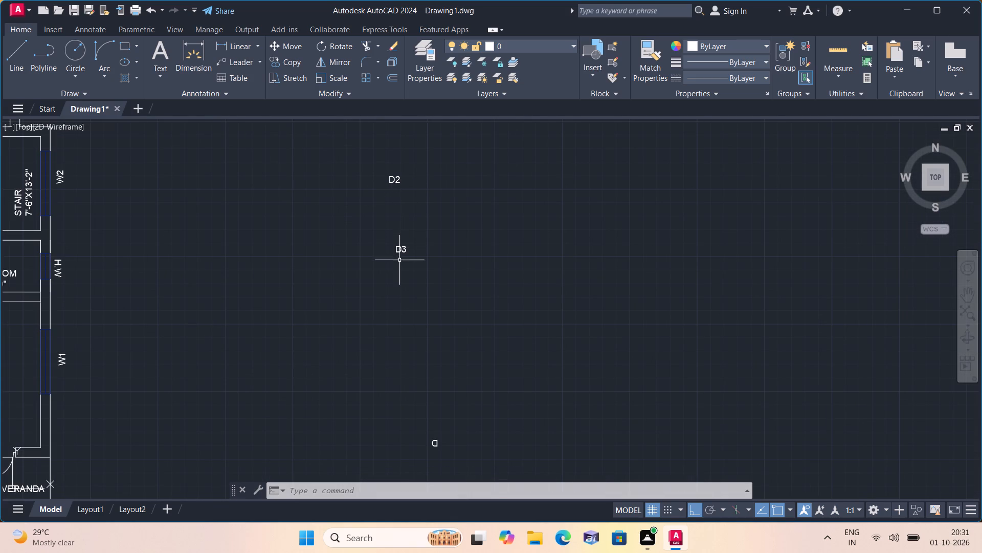
pyautogui.click(439, 445)
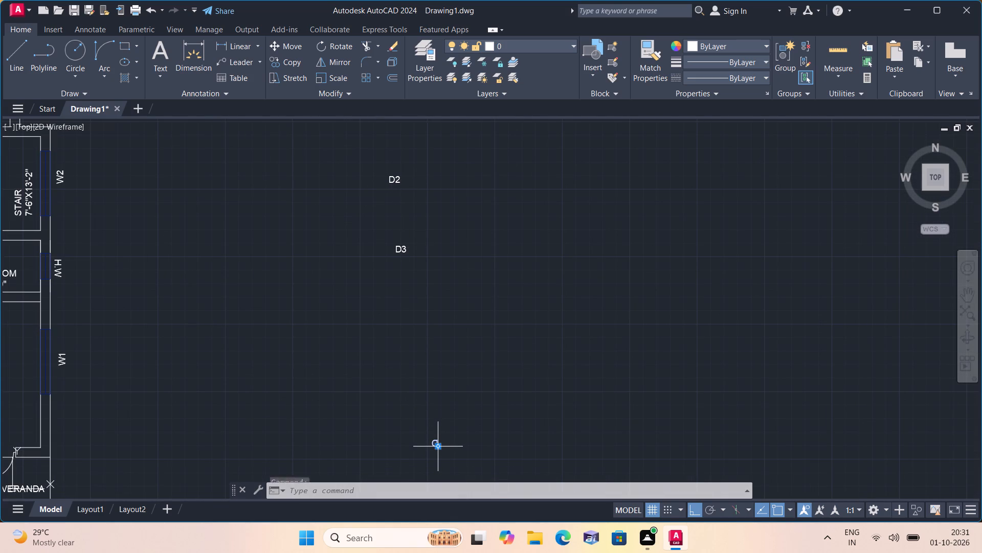
pyautogui.click(439, 448)
pyautogui.press('F8')
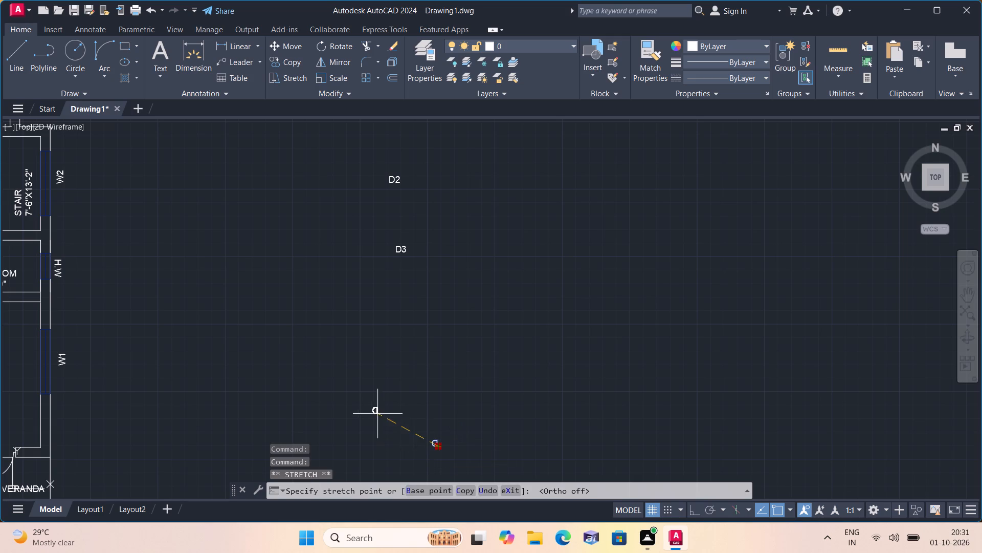
pyautogui.scroll(-2, 356, 407)
pyautogui.moveTo(320, 364); pyautogui.dragTo(388, 363, button='middle')
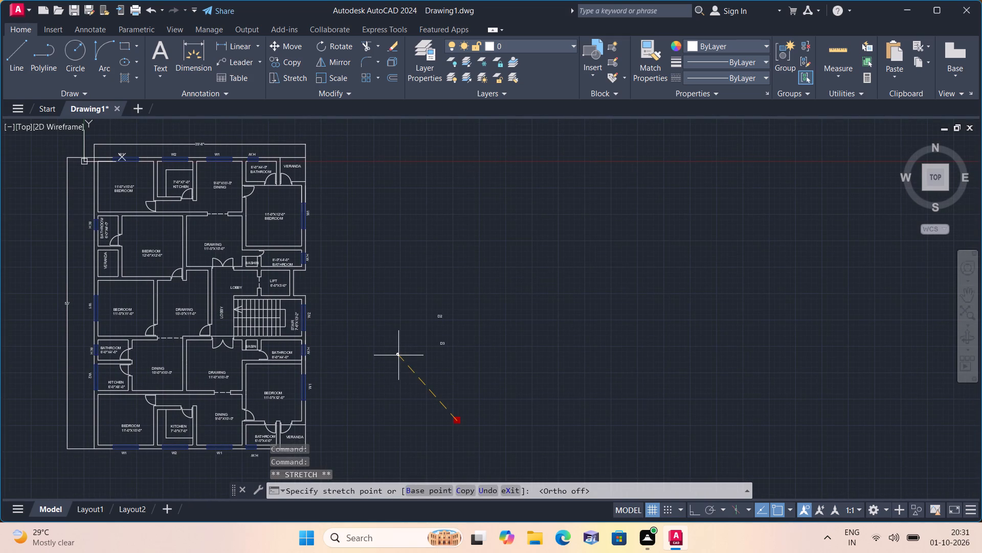
pyautogui.scroll(3, 213, 369)
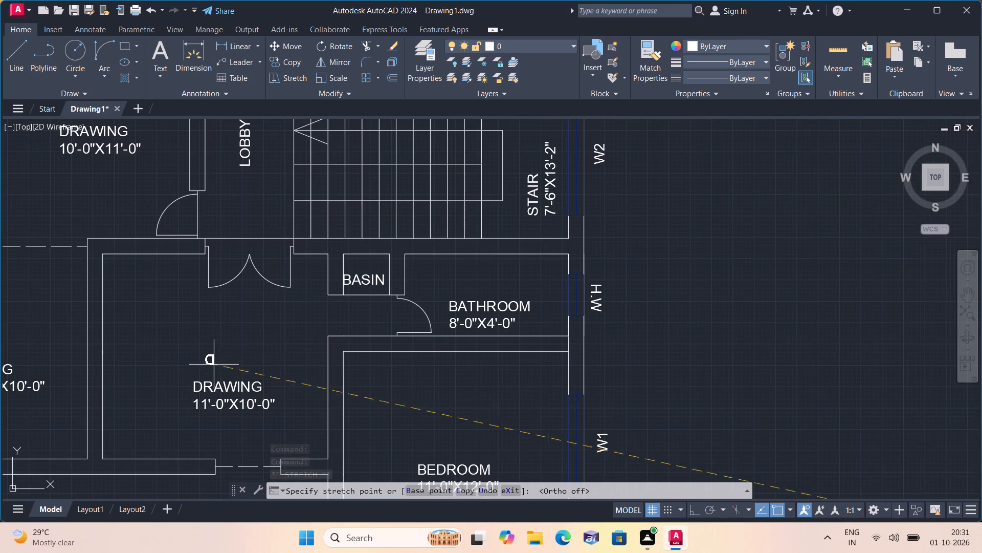
pyautogui.click(250, 292)
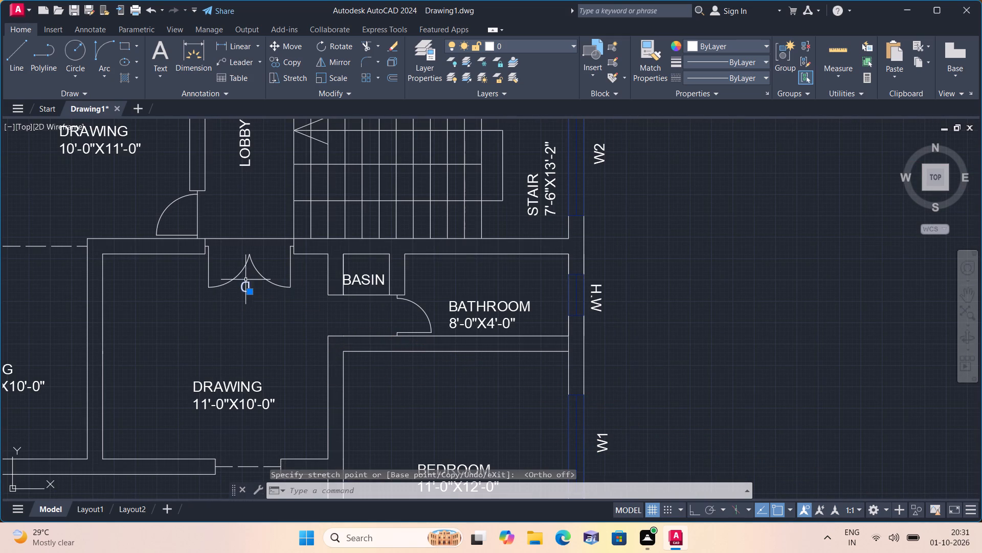
# Copy the D label to the double door between the lobby and the northern 11'-0"X10'-0" drawing room.
pyautogui.moveTo(287, 61); pyautogui.dragTo(289, 71)
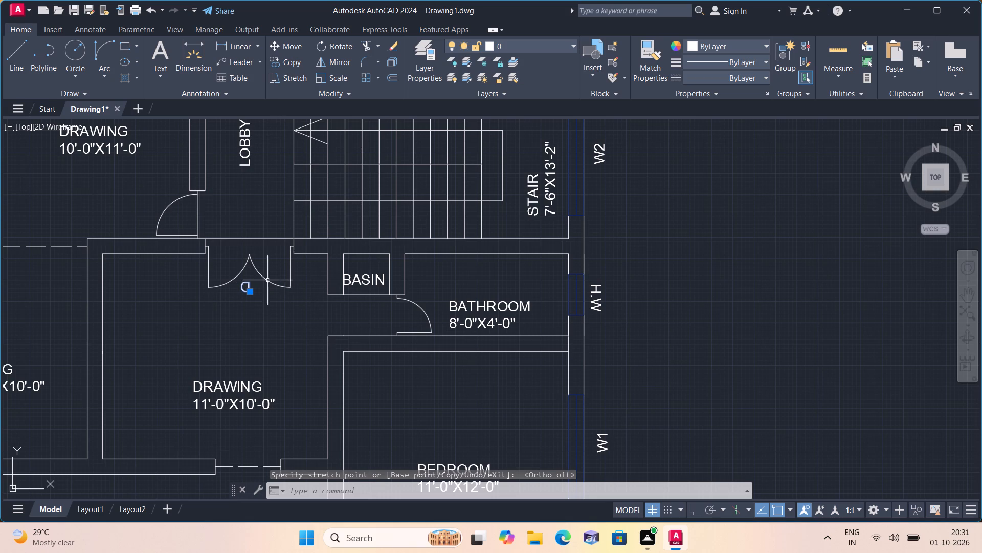
pyautogui.click(247, 281)
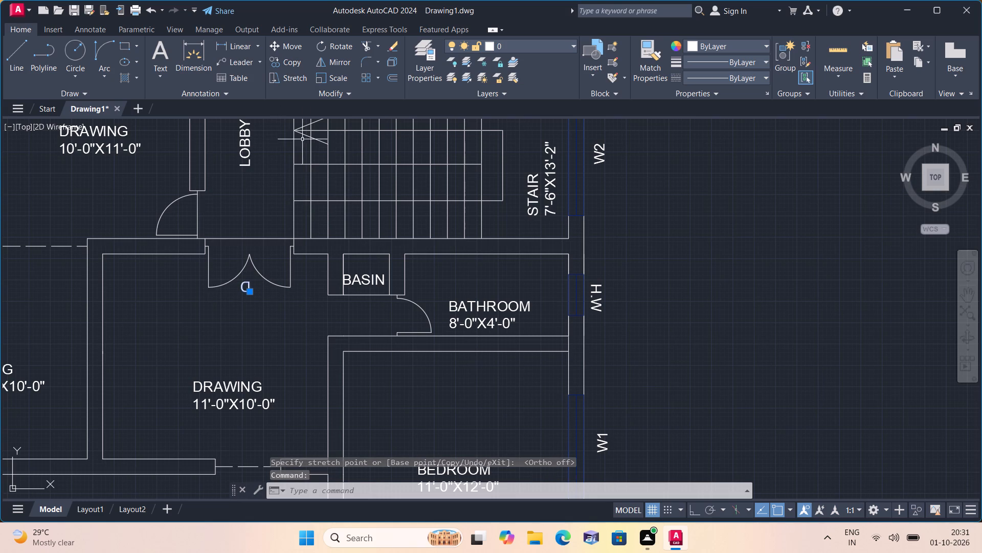
pyautogui.click(290, 66)
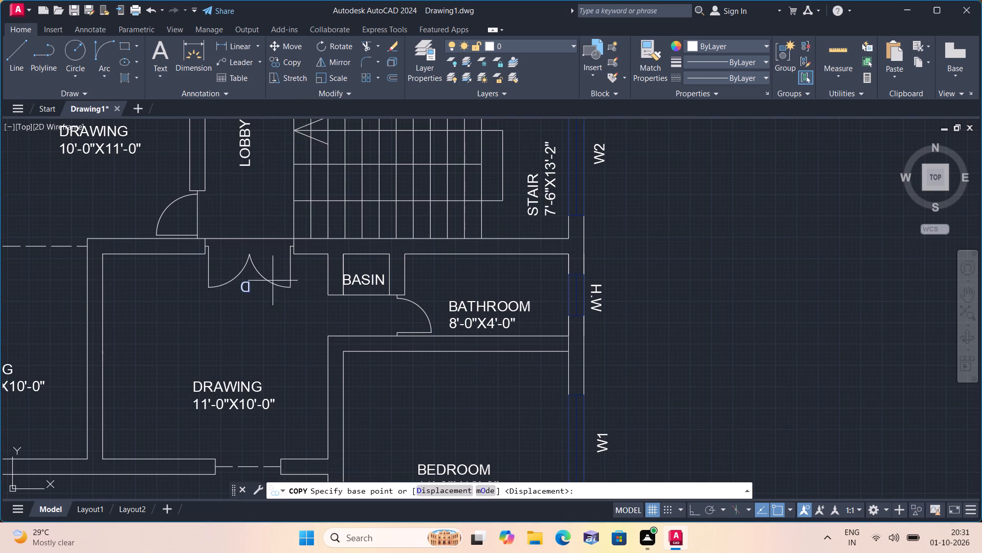
pyautogui.click(247, 286)
pyautogui.scroll(-1, 269, 228)
pyautogui.moveTo(269, 228); pyautogui.dragTo(298, 344, button='middle')
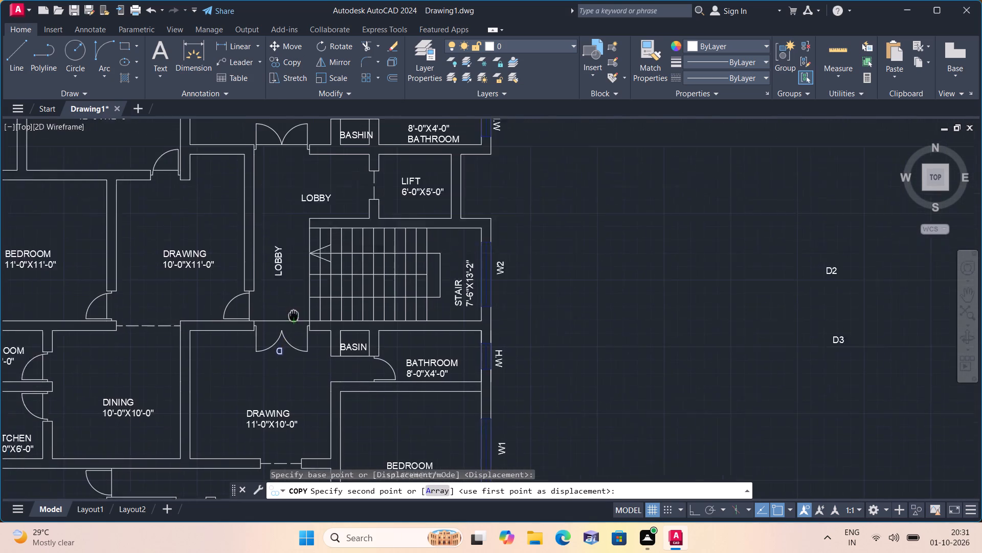
pyautogui.scroll(2, 291, 149)
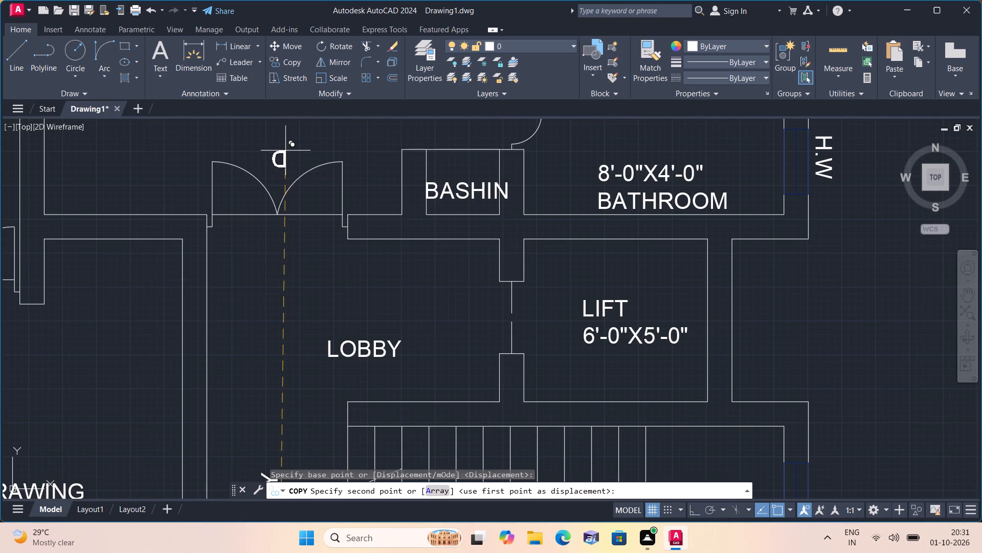
pyautogui.click(282, 157)
pyautogui.press('Escape')
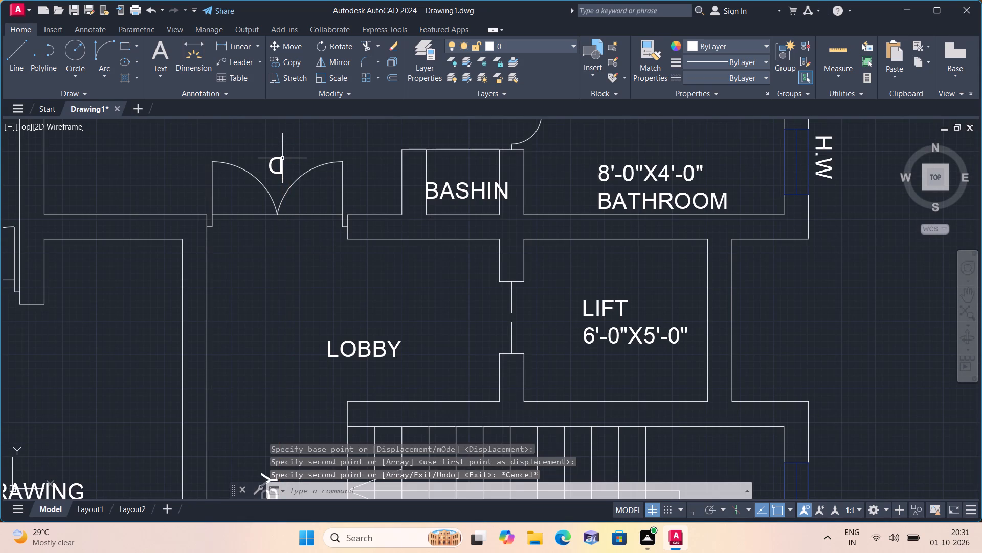
# Move the D2 label into the door swing of the 11'-0"x10'-0" bedroom at the plan's northwest corner.
pyautogui.scroll(-3, 288, 166)
pyautogui.scroll(1, 702, 303)
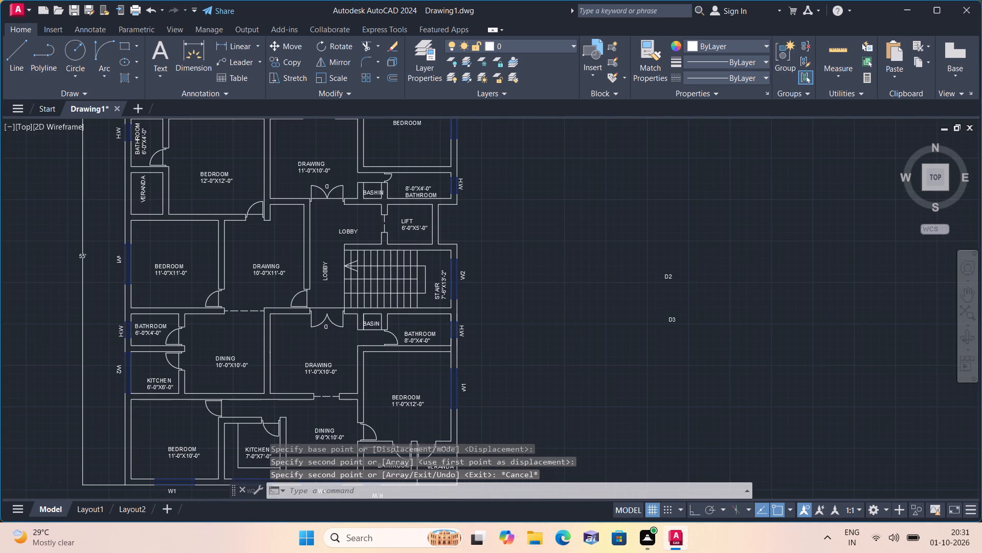
pyautogui.scroll(1, 700, 302)
pyautogui.click(617, 238)
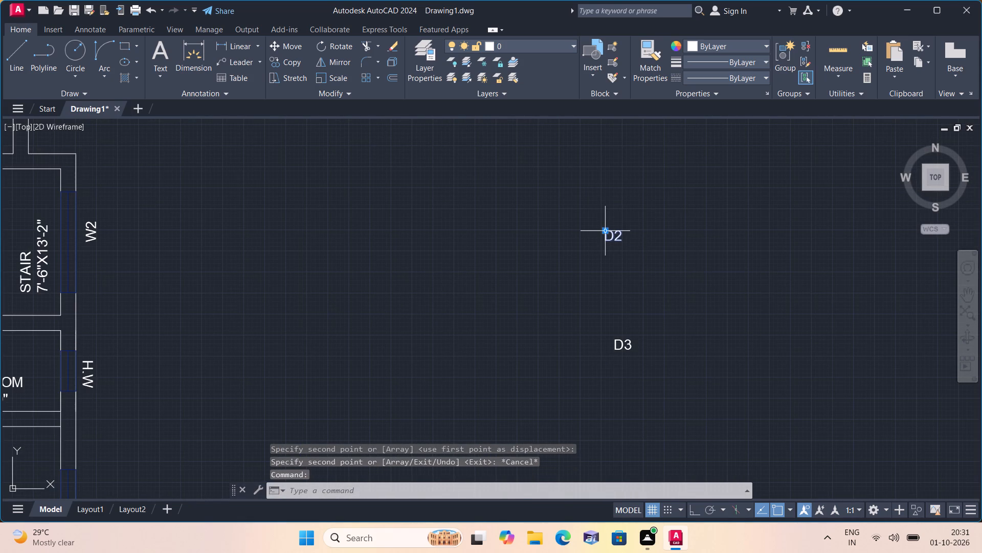
pyautogui.click(604, 230)
pyautogui.scroll(-2, 437, 195)
pyautogui.moveTo(411, 192); pyautogui.dragTo(493, 237, button='middle')
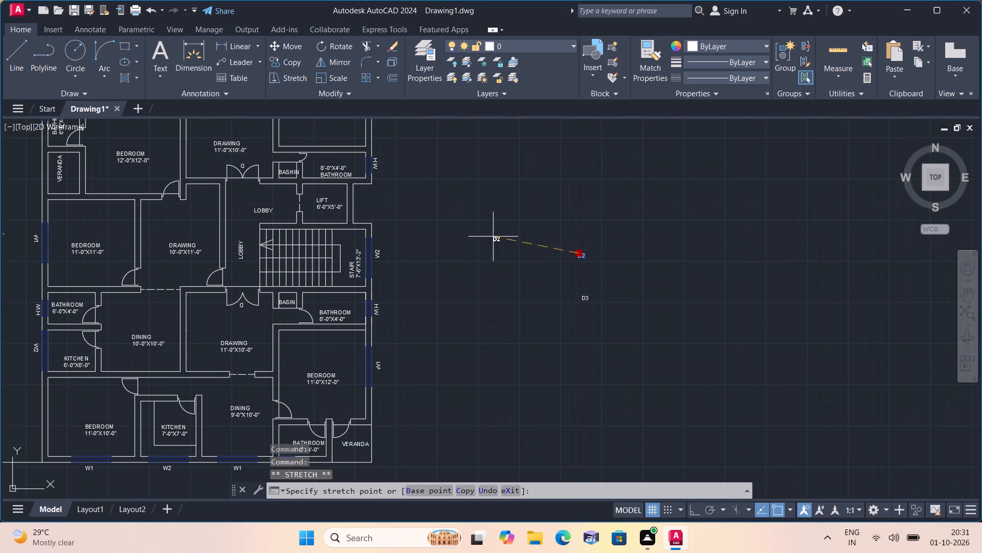
pyautogui.moveTo(146, 177); pyautogui.dragTo(227, 294, button='middle')
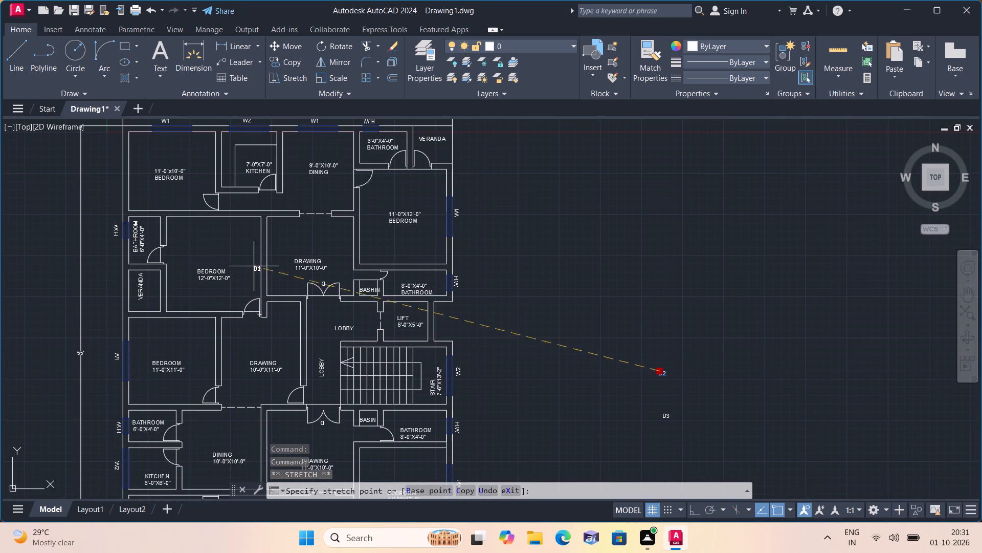
pyautogui.scroll(3, 207, 174)
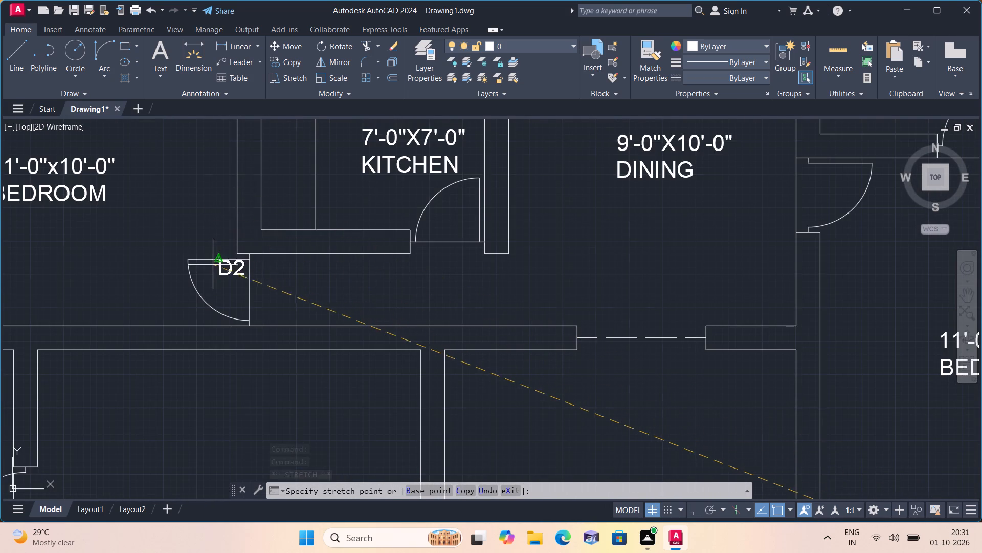
pyautogui.click(212, 272)
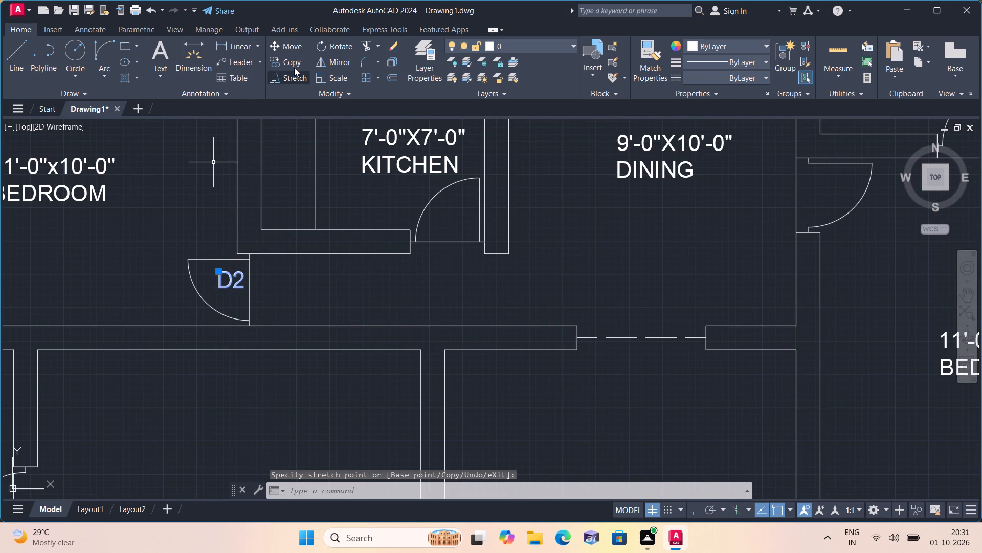
# Copy the D2 label into the door swings of the 7'-0"X7'-0" kitchen and the 11'-0"X12'-0" bedroom in the plan's northern part.
pyautogui.click(289, 63)
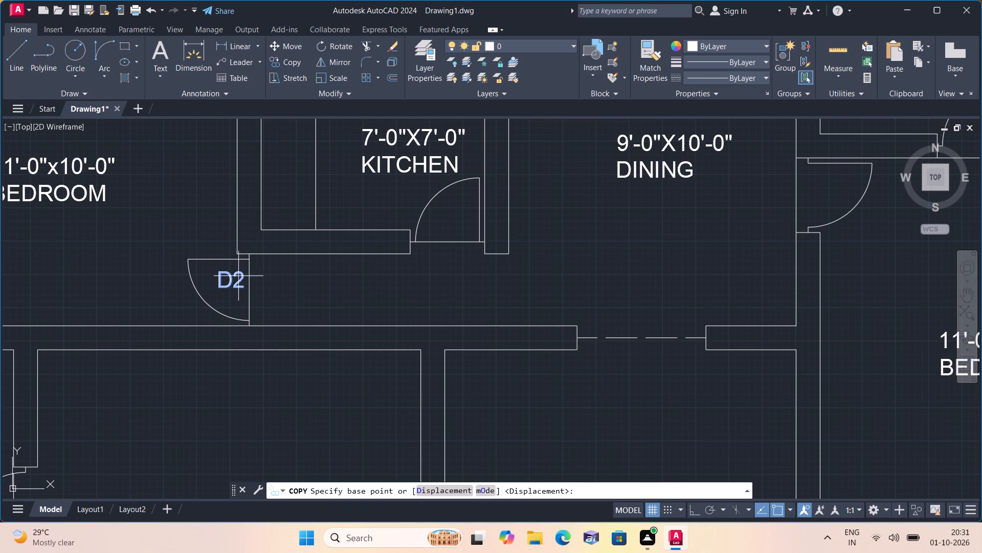
pyautogui.click(236, 275)
pyautogui.scroll(-1, 236, 274)
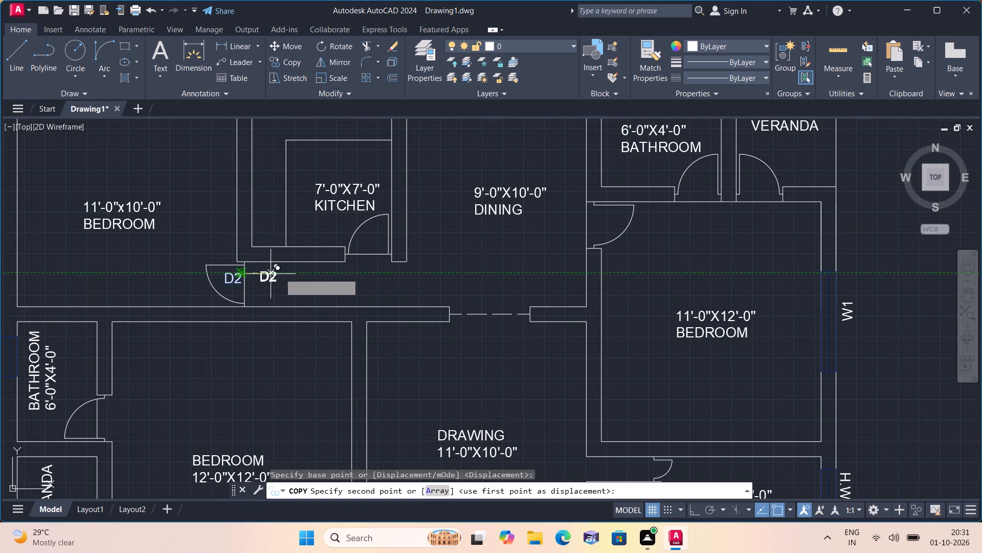
pyautogui.scroll(2, 356, 250)
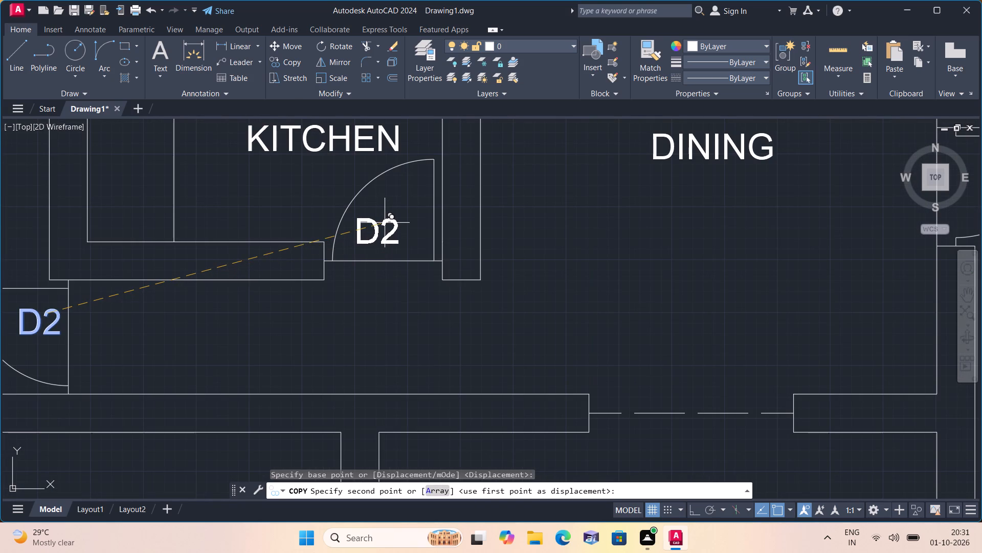
pyautogui.click(385, 223)
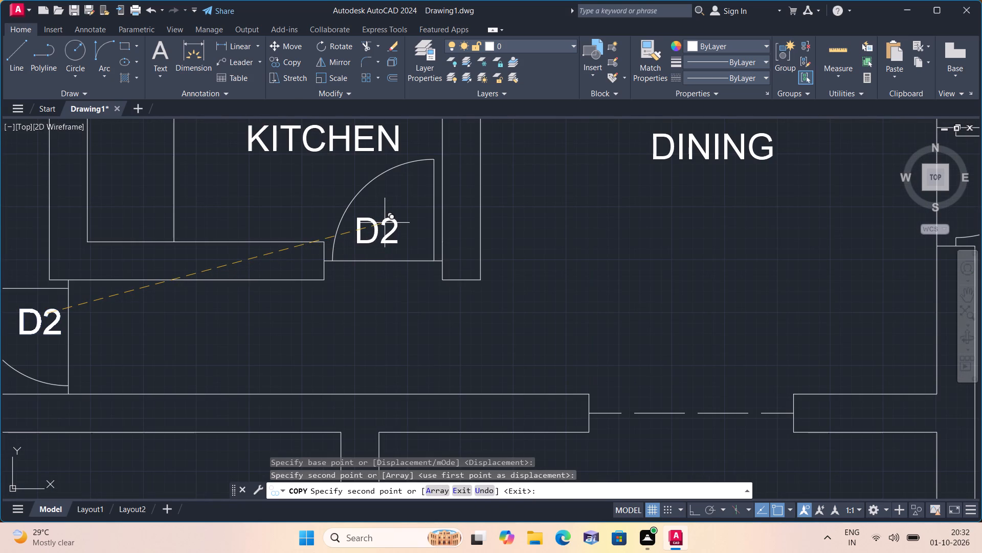
pyautogui.scroll(-1, 500, 285)
pyautogui.moveTo(497, 285); pyautogui.dragTo(460, 276, button='middle')
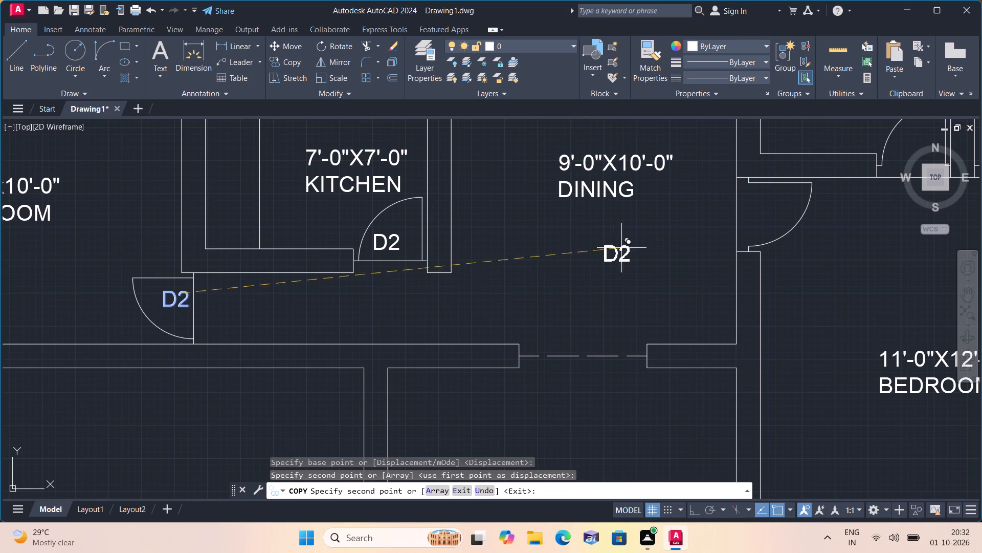
pyautogui.click(769, 199)
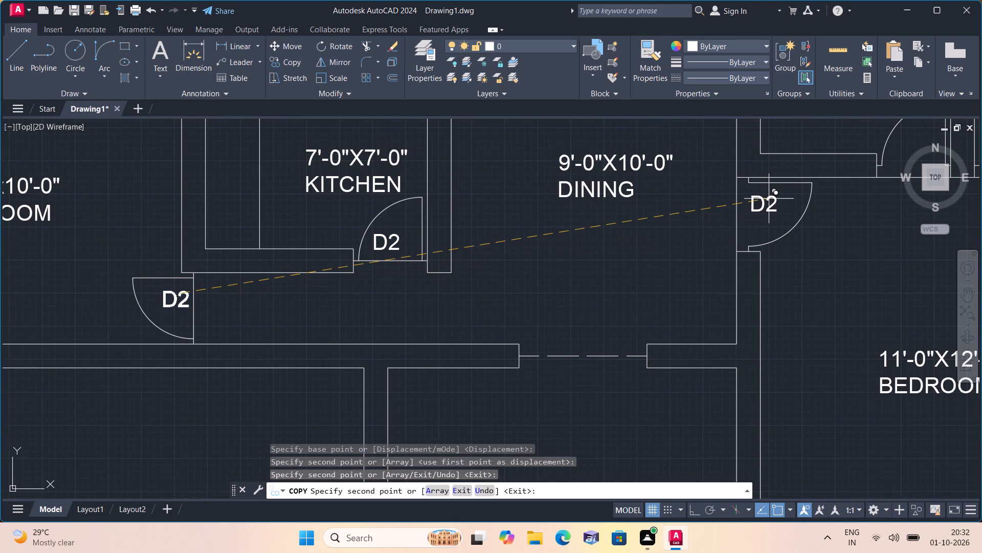
# Place another copy of the D2 label in the door swing of the 11'-0"X11'-0" bedroom and end the copying.
pyautogui.moveTo(762, 199); pyautogui.dragTo(671, 220, button='middle')
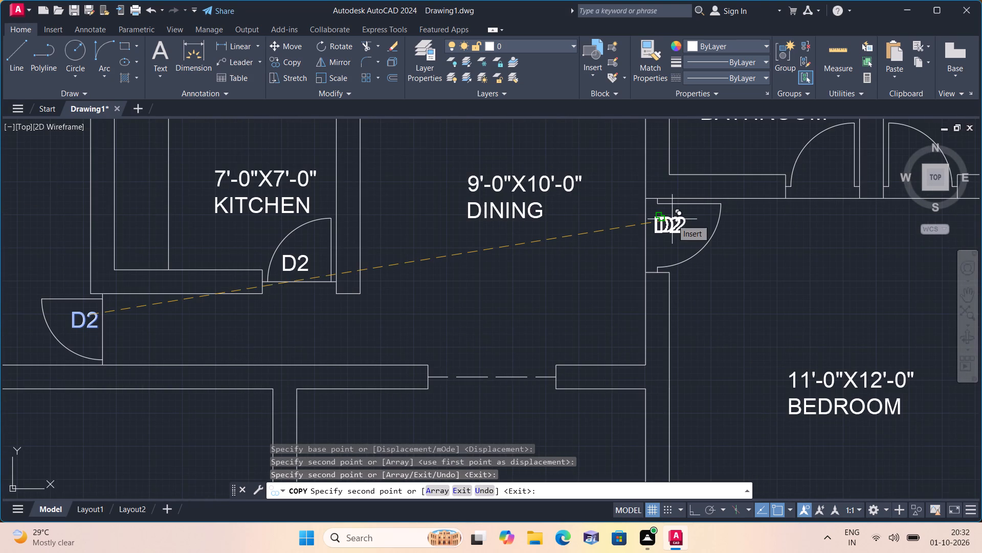
pyautogui.scroll(-1, 672, 219)
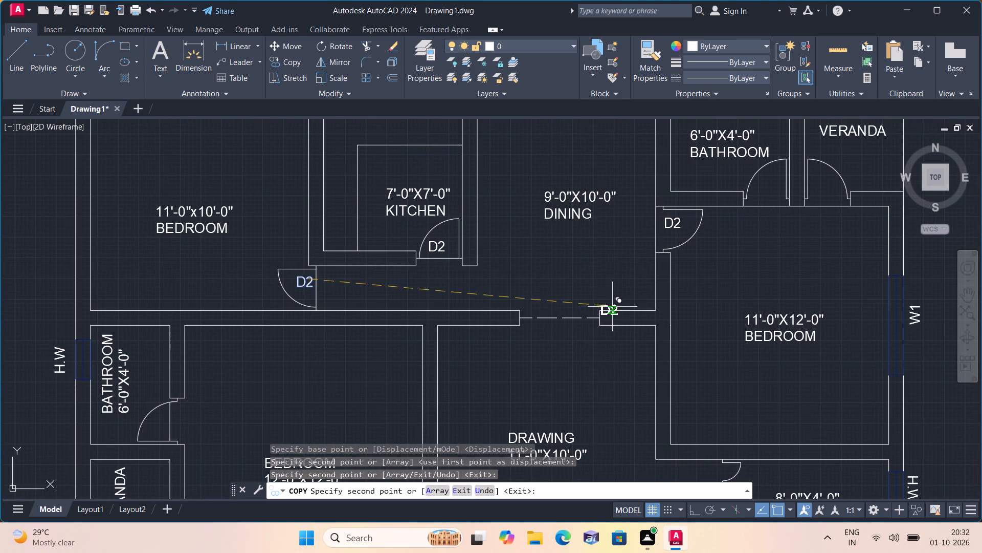
pyautogui.moveTo(594, 305); pyautogui.dragTo(576, 206, button='middle')
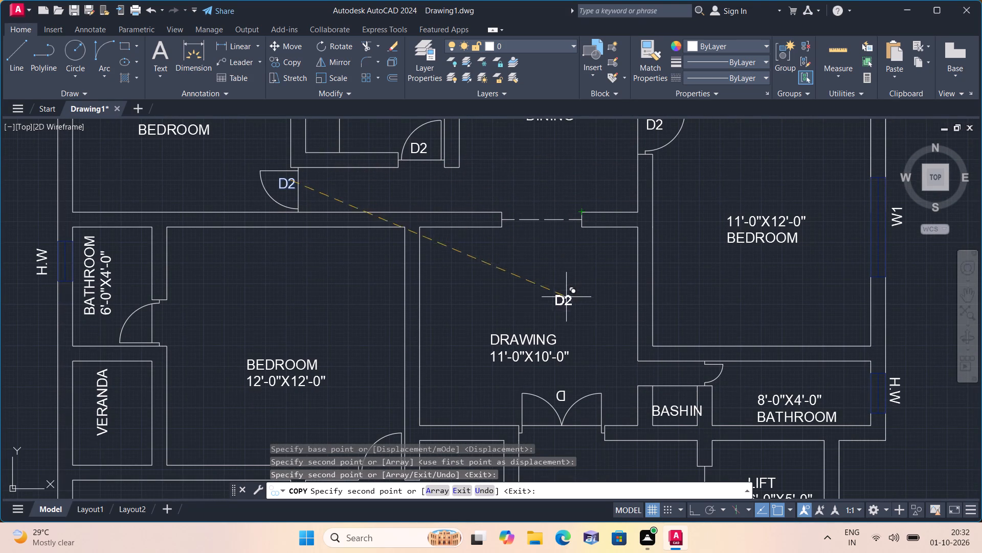
pyautogui.scroll(-1, 554, 306)
pyautogui.moveTo(554, 306); pyautogui.dragTo(571, 231, button='middle')
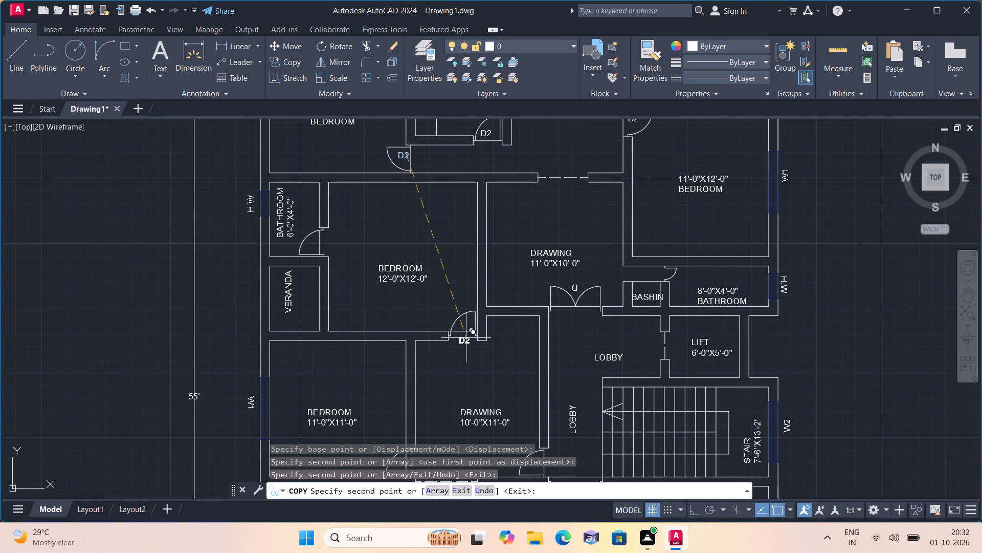
pyautogui.moveTo(455, 358); pyautogui.dragTo(449, 228, button='middle')
pyautogui.scroll(-1, 467, 187)
pyautogui.scroll(1, 395, 319)
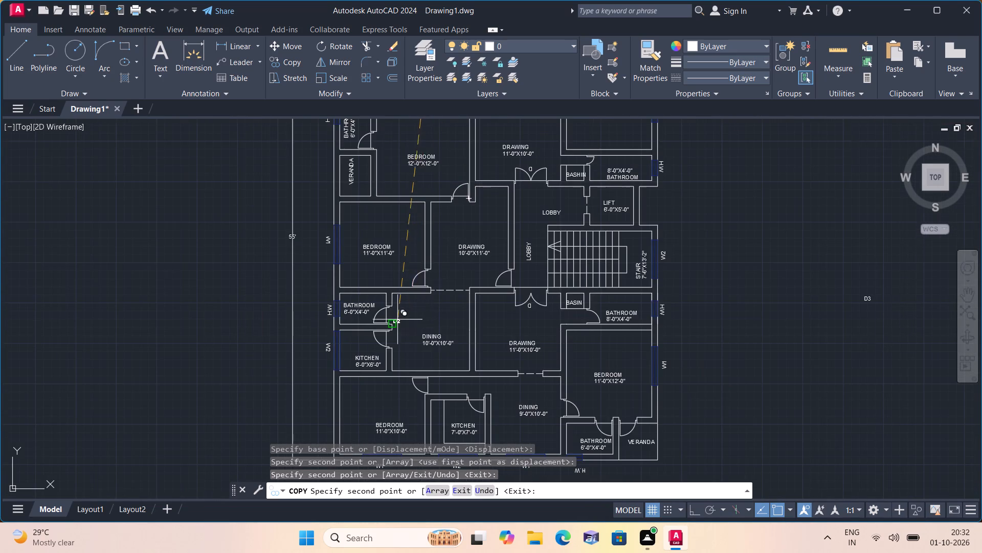
pyautogui.scroll(3, 427, 269)
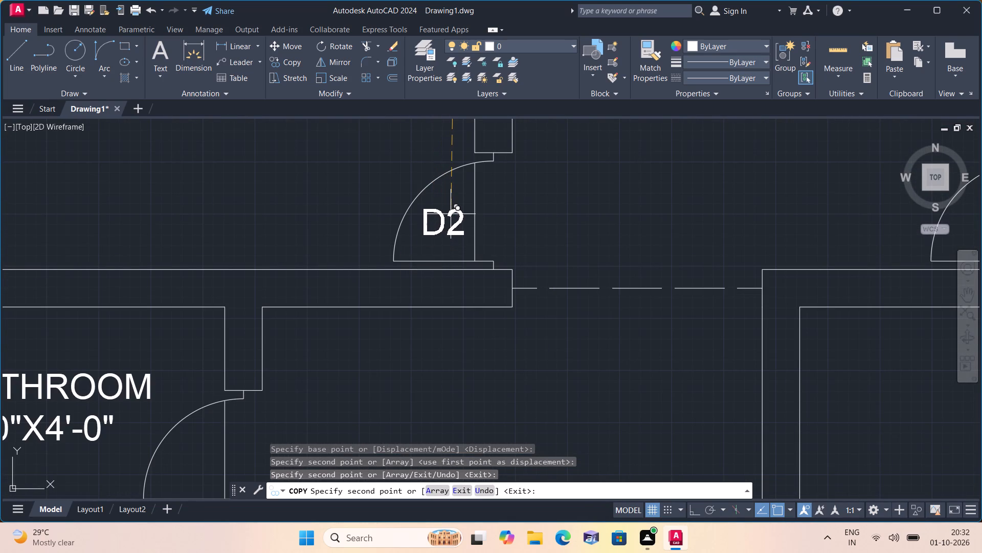
pyautogui.click(451, 214)
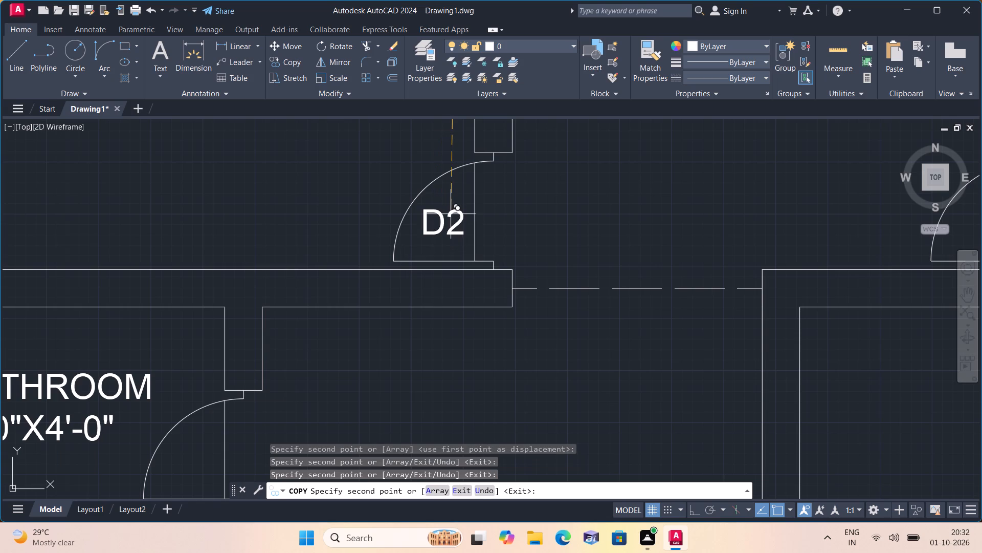
pyautogui.press('Escape')
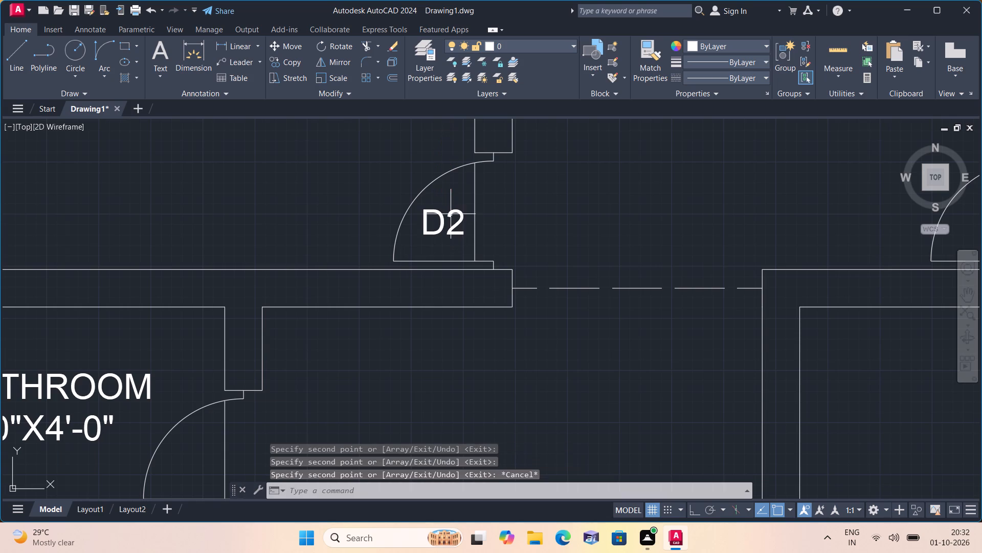
# Move the D3 label from east of the plan into the door swing of the northeastern 6'-0"X4'-0" bathroom.
pyautogui.scroll(-5, 450, 219)
pyautogui.moveTo(535, 262); pyautogui.dragTo(482, 265, button='middle')
pyautogui.scroll(3, 642, 251)
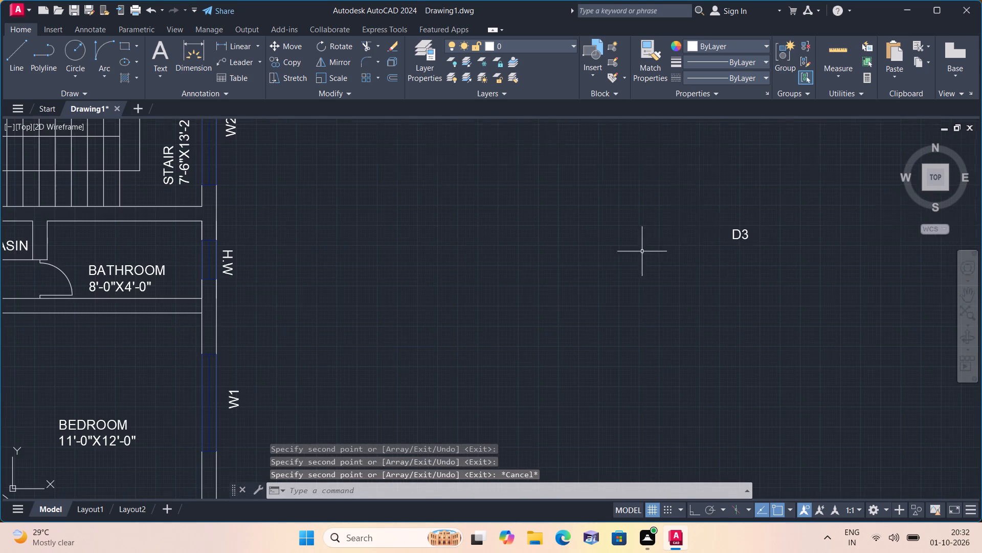
pyautogui.click(744, 231)
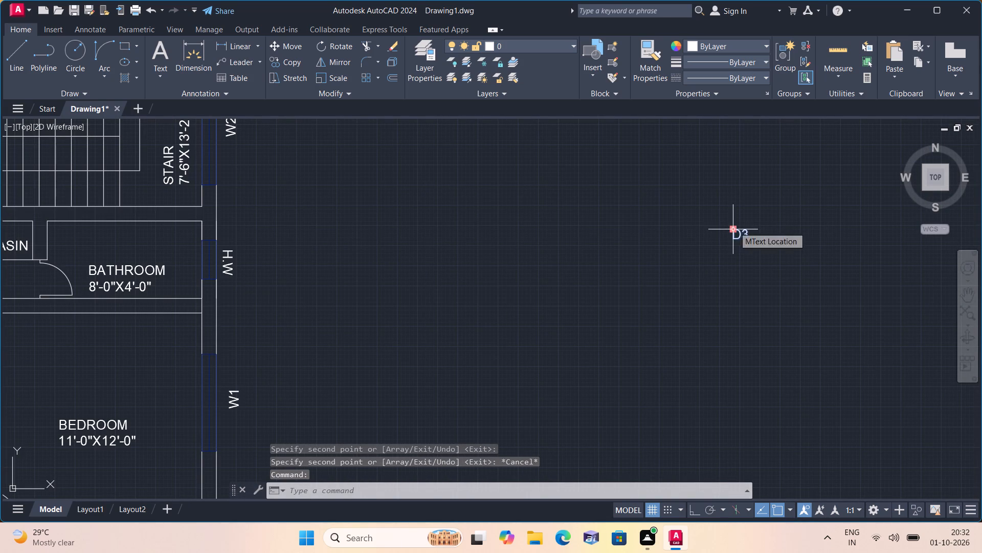
pyautogui.click(734, 227)
pyautogui.scroll(-2, 573, 198)
pyautogui.moveTo(531, 199); pyautogui.dragTo(572, 306, button='middle')
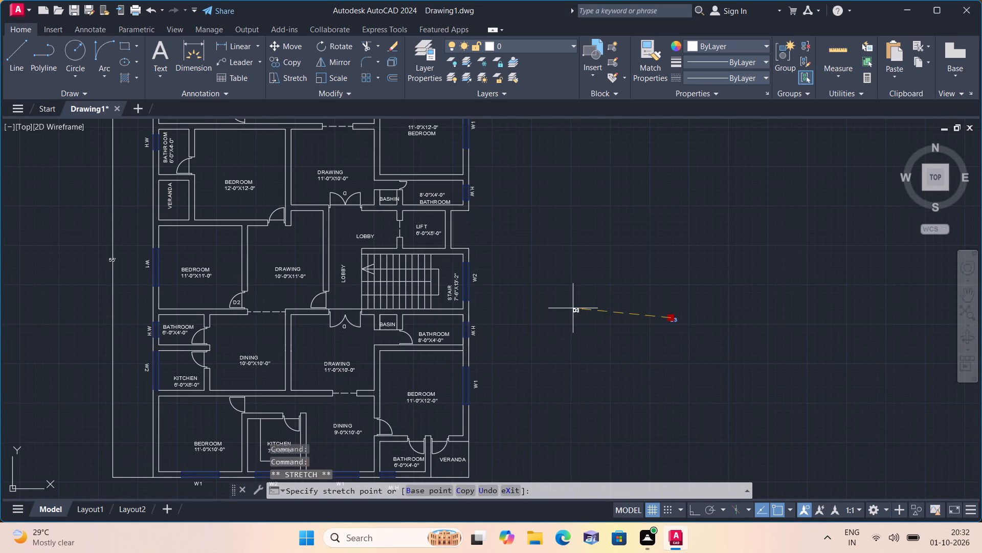
pyautogui.moveTo(328, 173); pyautogui.dragTo(368, 313, button='middle')
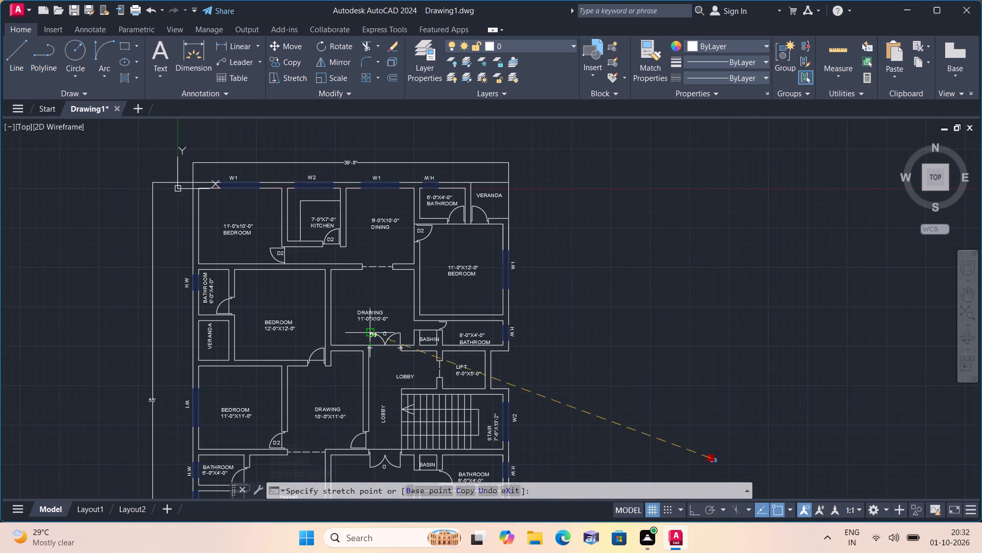
pyautogui.scroll(3, 450, 228)
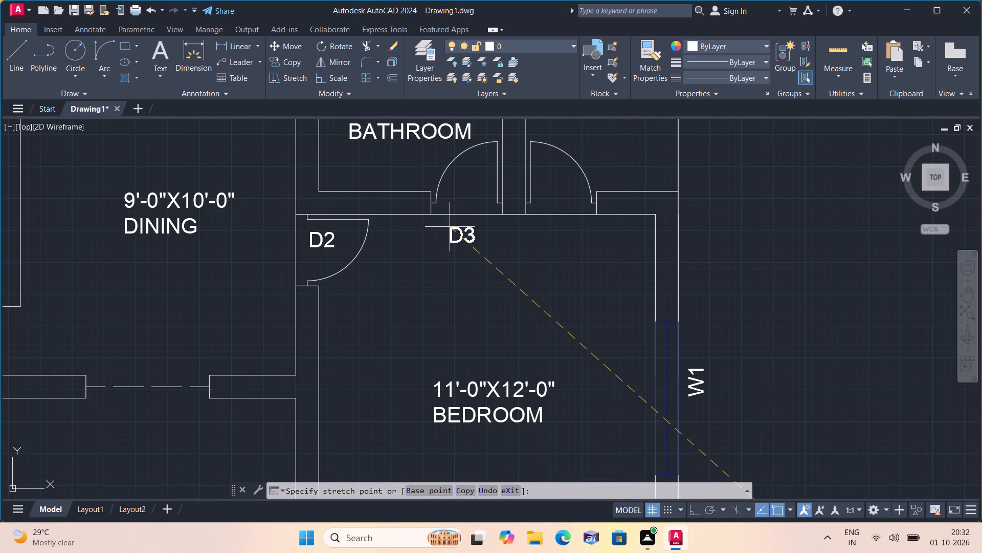
pyautogui.click(458, 182)
# Copy the D3 label to the adjacent northeastern veranda door and the 6'-0"X4'-0" bathroom door beside the 12'-0"X12'-0" bedroom.
pyautogui.click(288, 62)
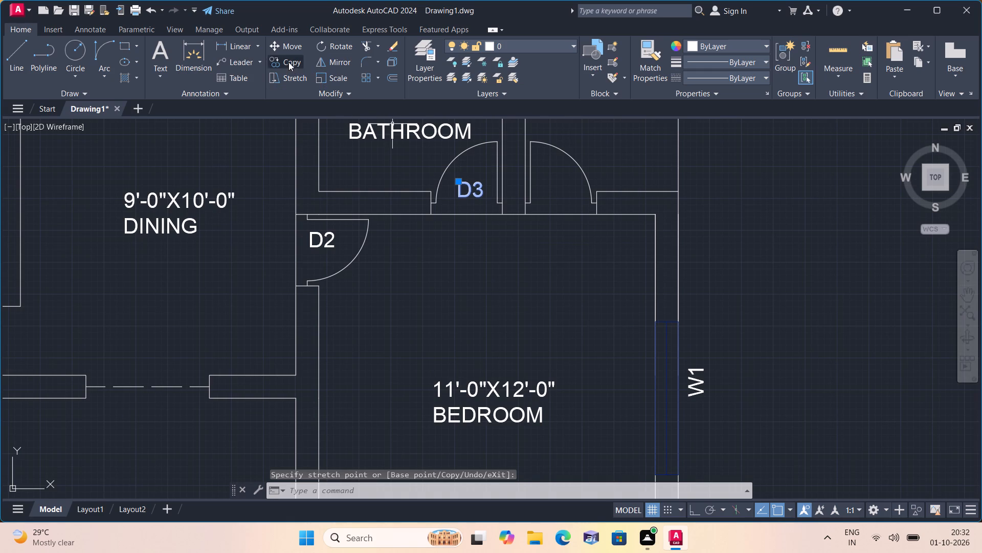
pyautogui.click(457, 188)
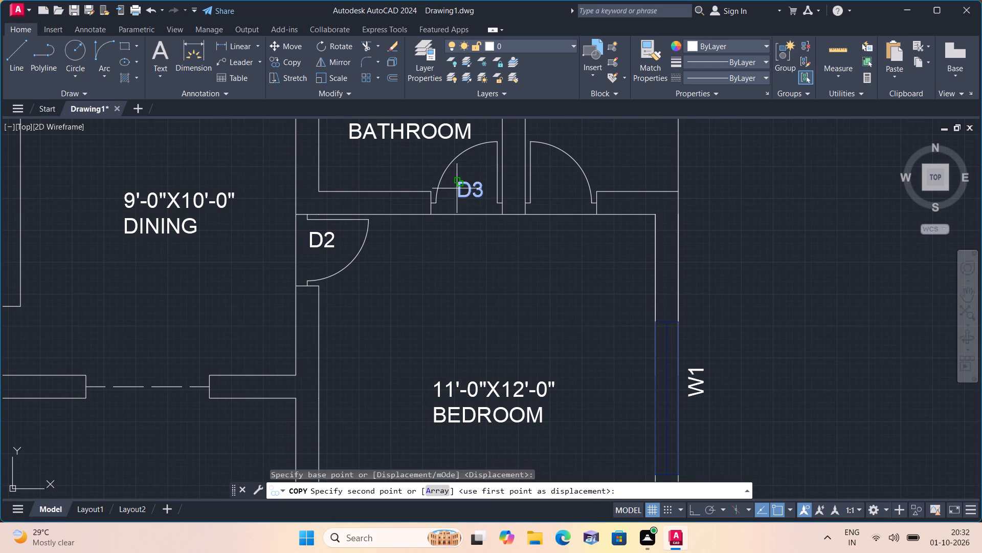
pyautogui.click(539, 183)
pyautogui.scroll(-2, 526, 202)
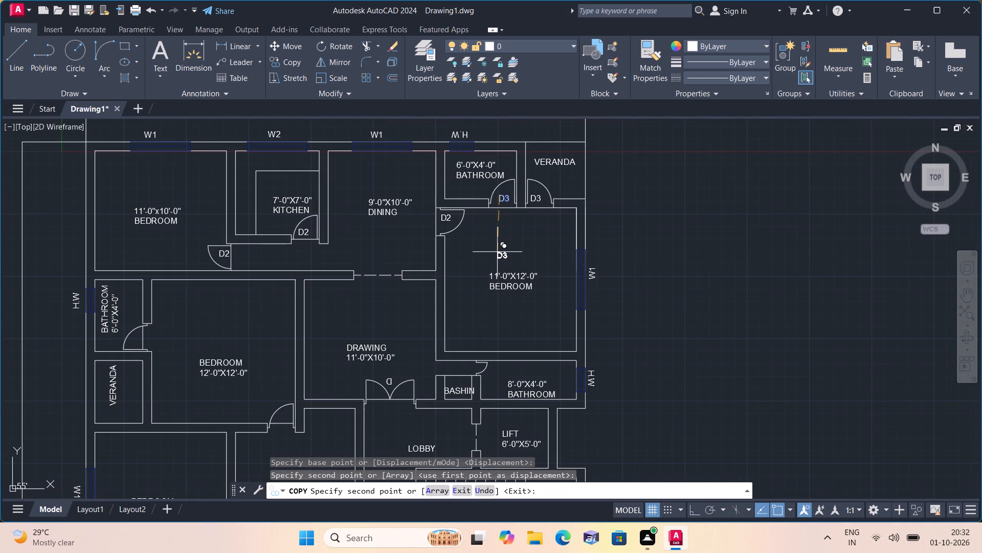
pyautogui.moveTo(492, 247); pyautogui.dragTo(496, 220, button='middle')
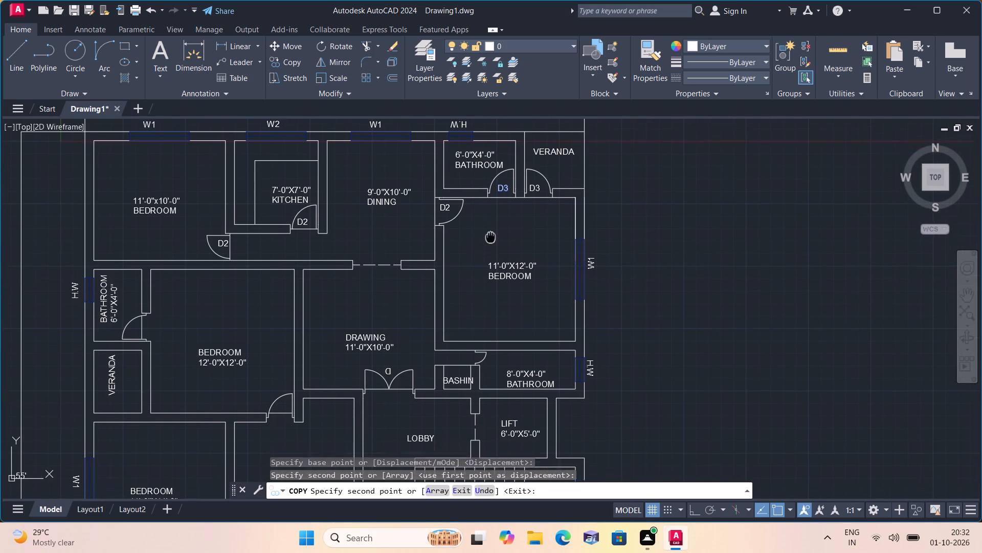
pyautogui.moveTo(496, 220); pyautogui.dragTo(498, 216, button='middle')
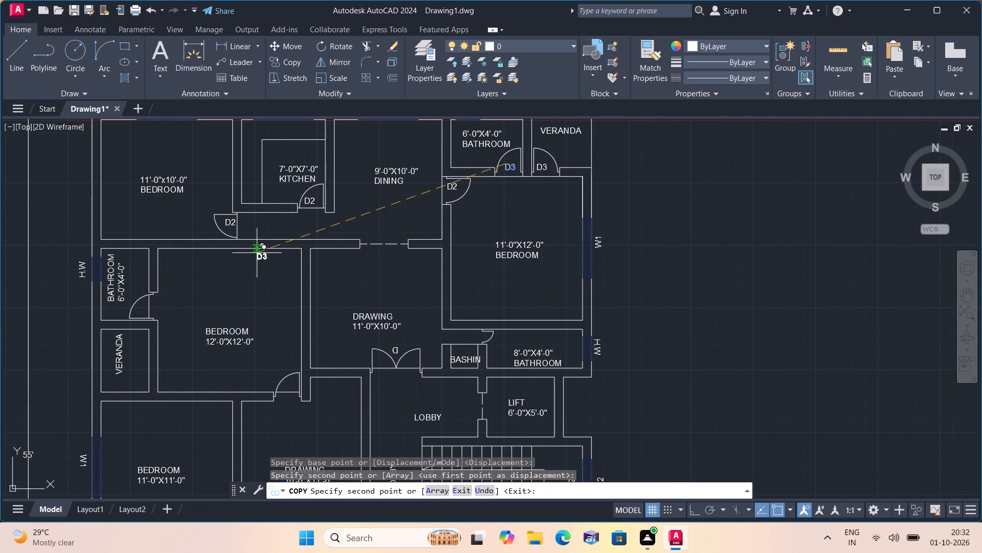
pyautogui.scroll(1, 195, 273)
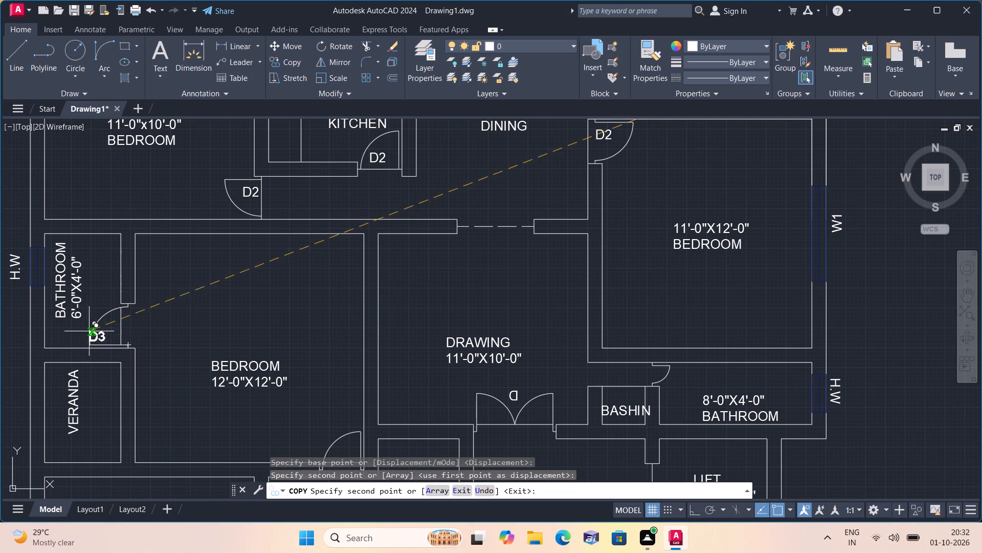
pyautogui.scroll(3, 84, 334)
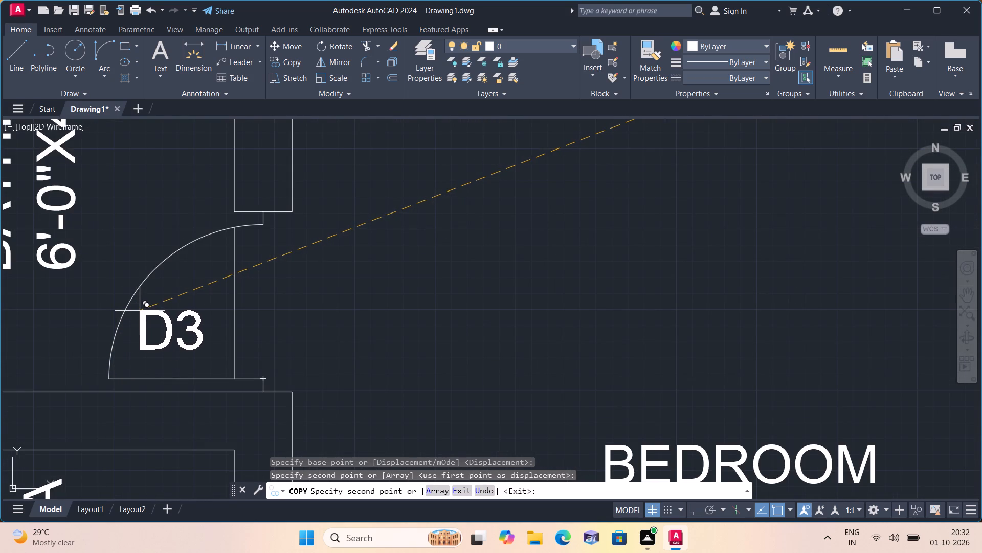
pyautogui.click(140, 311)
# Place copies of the D3 label at the 12'-0"X12'-0" bedroom's southern door and the 8'-0"X4'-0" bathroom door beside BASHIN.
pyautogui.scroll(-3, 232, 312)
pyautogui.moveTo(362, 343); pyautogui.dragTo(356, 226, button='middle')
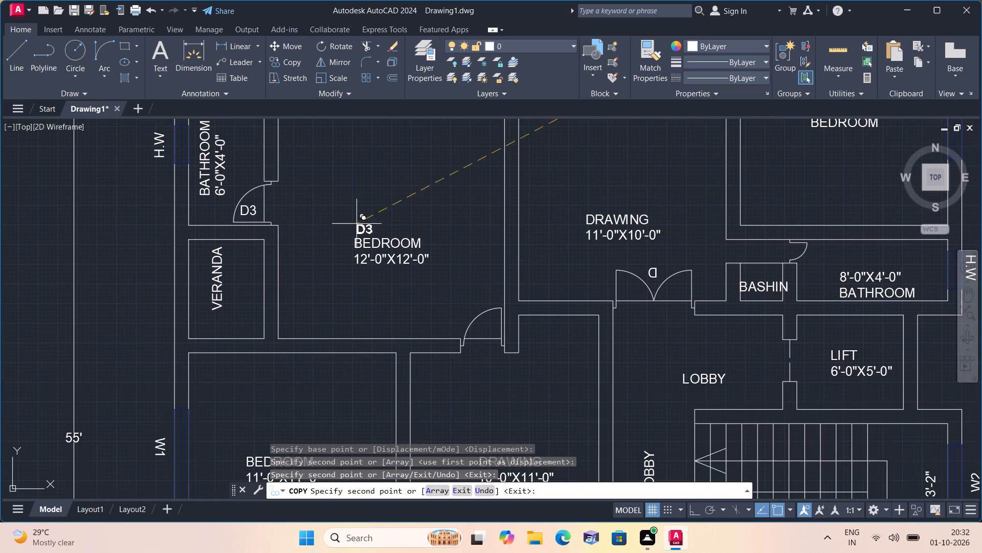
pyautogui.scroll(2, 483, 332)
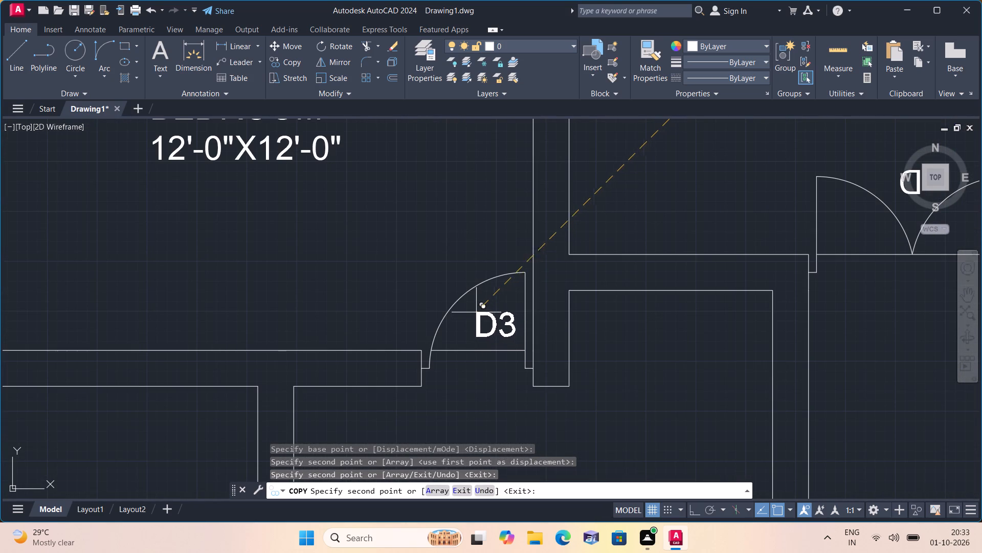
pyautogui.click(476, 312)
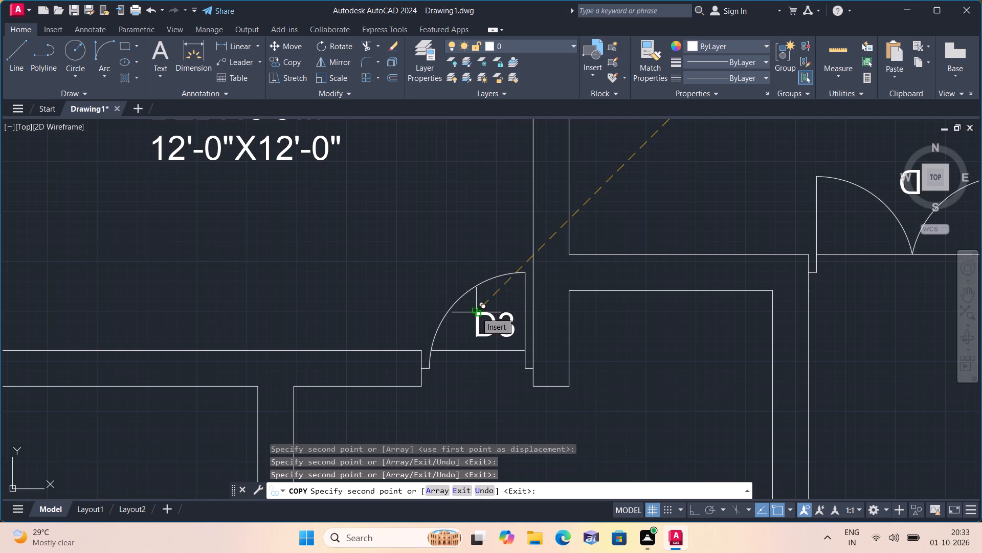
pyautogui.scroll(-3, 476, 312)
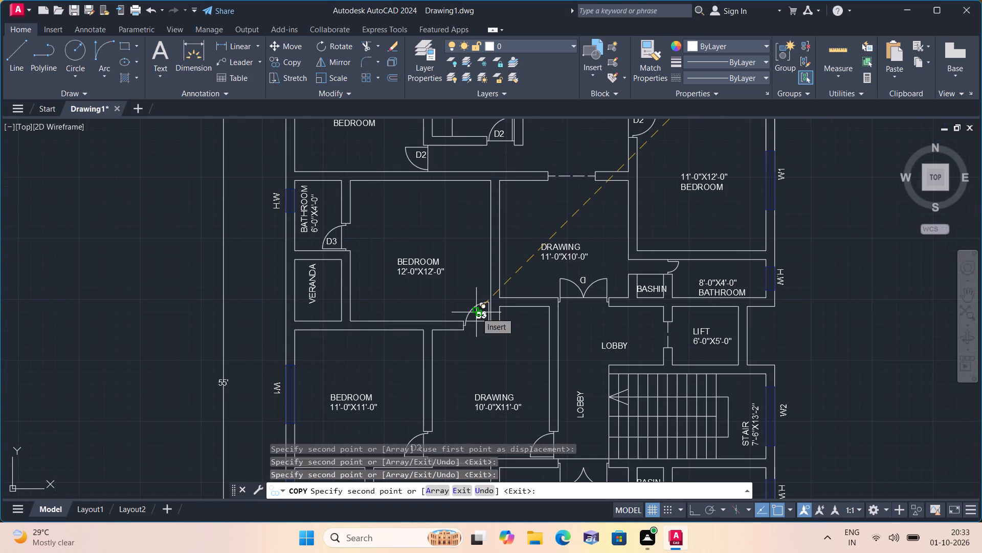
pyautogui.scroll(4, 656, 271)
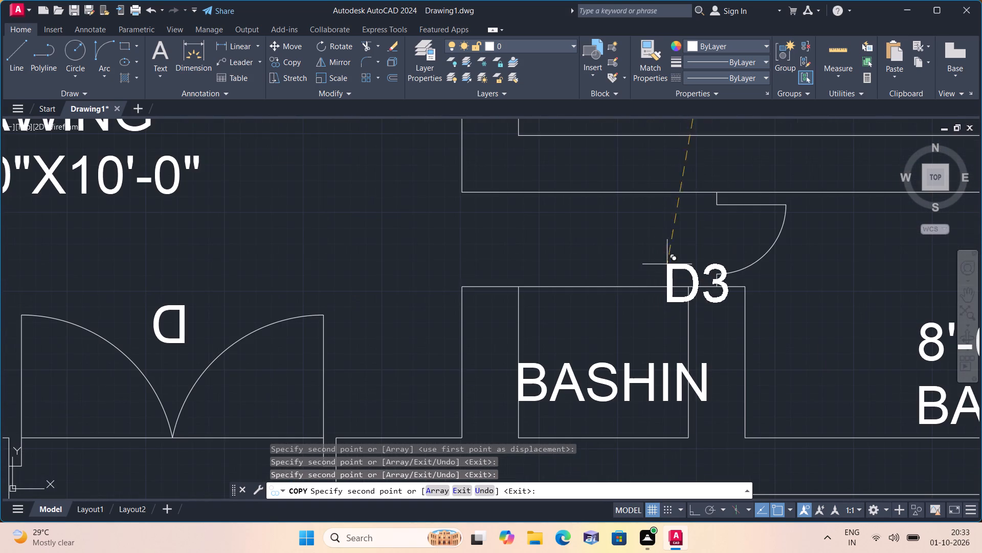
pyautogui.click(694, 223)
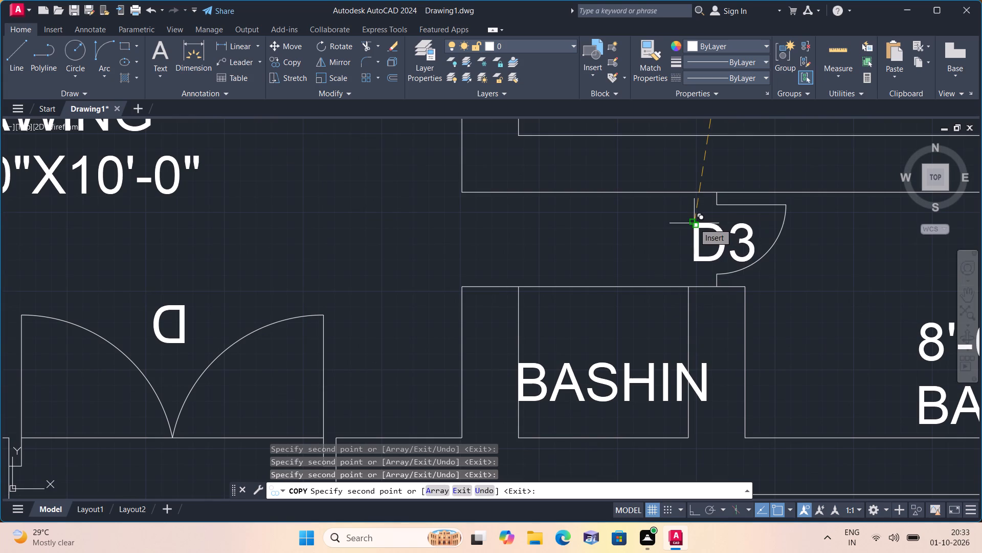
# Place copies of the D3 label in the door swings of the southwestern 6'-0"X4'-0" bathroom and 6'-0"X6'-0" kitchen.
pyautogui.scroll(-1, 679, 231)
pyautogui.scroll(-1, 548, 297)
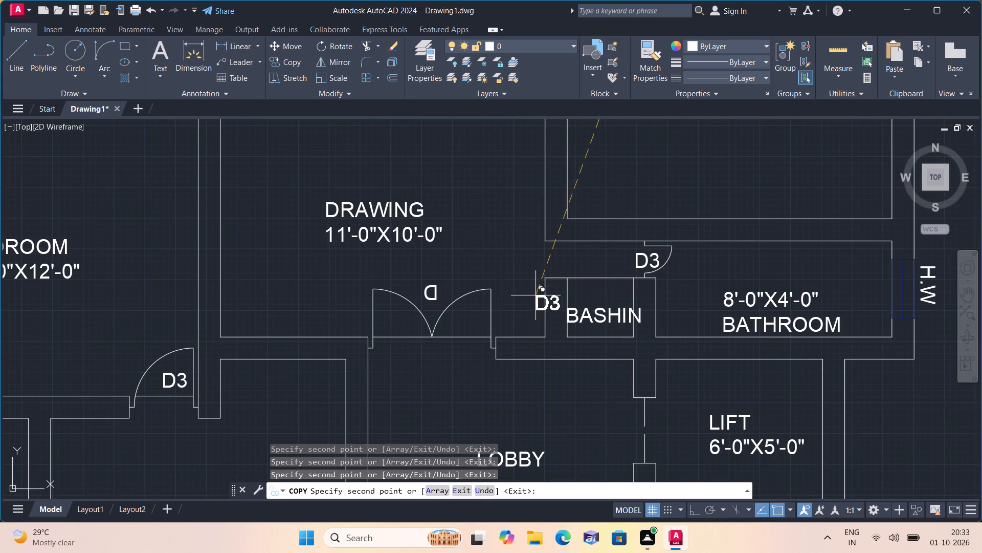
pyautogui.moveTo(534, 294); pyautogui.dragTo(509, 257, button='middle')
pyautogui.scroll(-1, 505, 196)
pyautogui.scroll(-1, 474, 324)
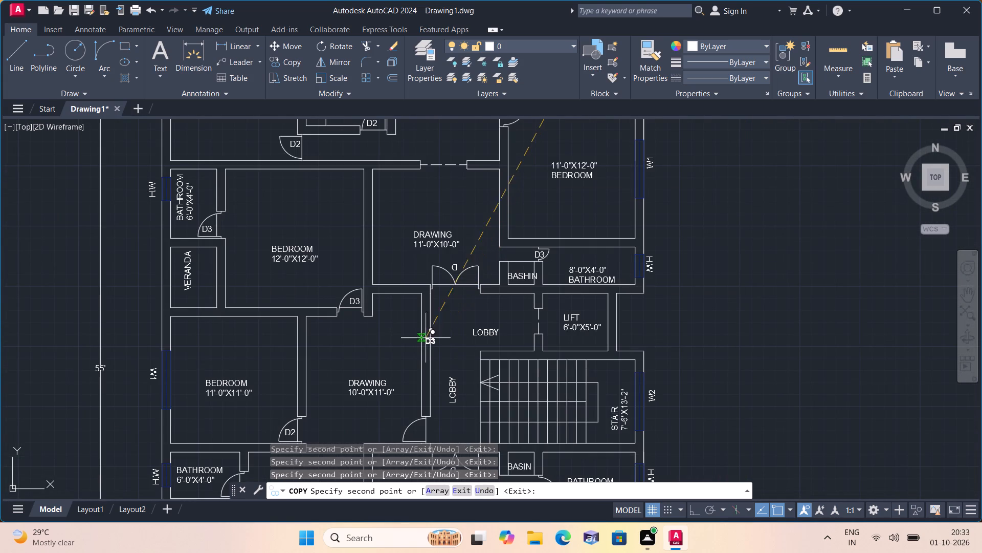
pyautogui.moveTo(410, 336); pyautogui.dragTo(425, 268, button='middle')
pyautogui.scroll(-1, 430, 262)
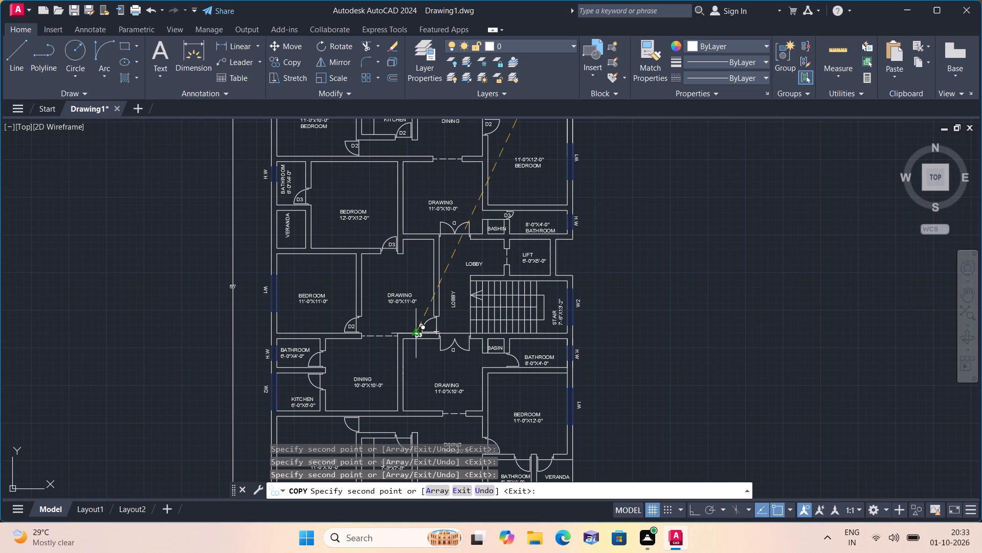
pyautogui.scroll(1, 381, 339)
pyautogui.moveTo(342, 360); pyautogui.dragTo(387, 238, button='middle')
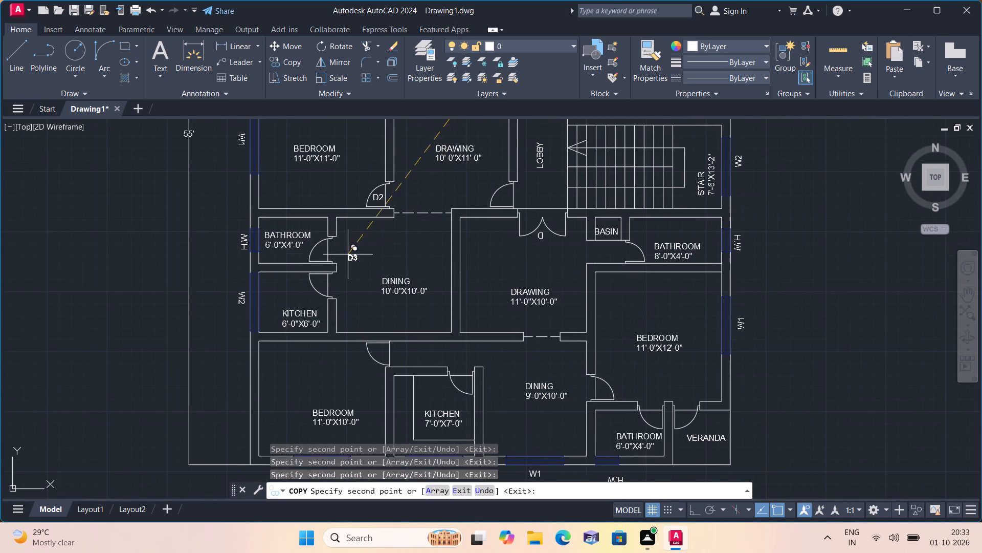
pyautogui.scroll(4, 299, 254)
pyautogui.click(378, 245)
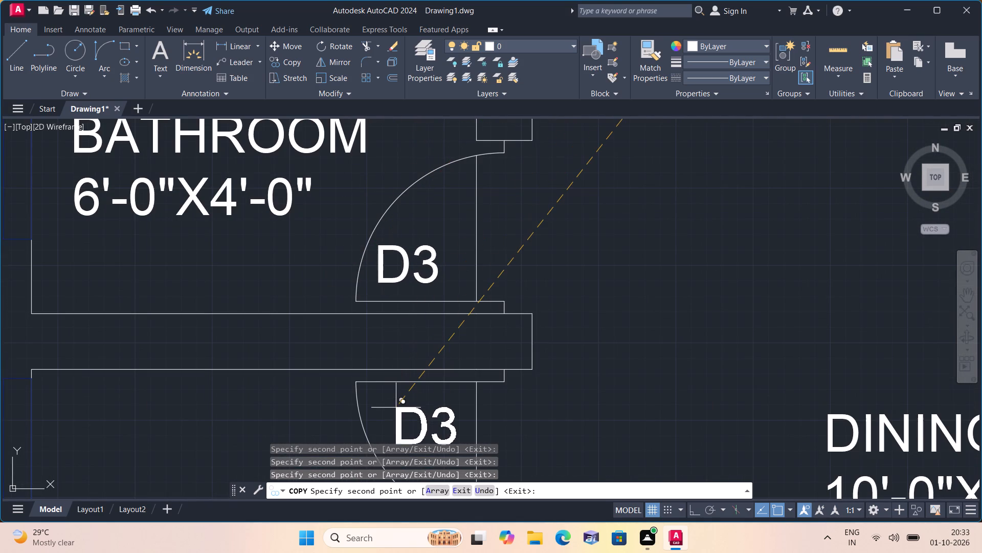
pyautogui.click(396, 408)
# Place copies of the D3 label at the doors of the southern 11'-0"X10'-0" bedroom and the adjacent 7'-0"X7'-0" kitchen.
pyautogui.moveTo(396, 408); pyautogui.dragTo(362, 343, button='middle')
pyautogui.scroll(-1, 387, 394)
pyautogui.scroll(-1, 322, 260)
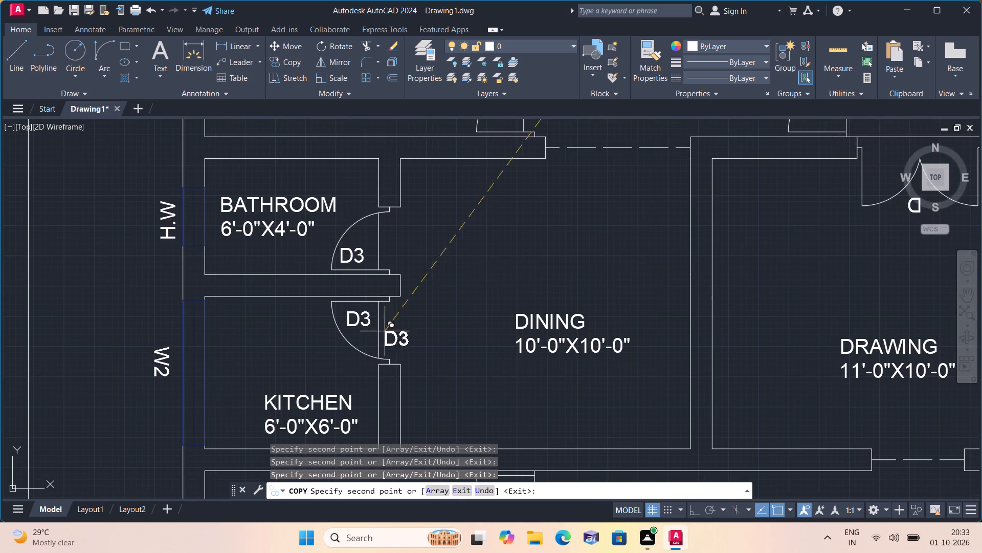
pyautogui.scroll(-1, 400, 351)
pyautogui.moveTo(400, 351); pyautogui.dragTo(384, 242, button='middle')
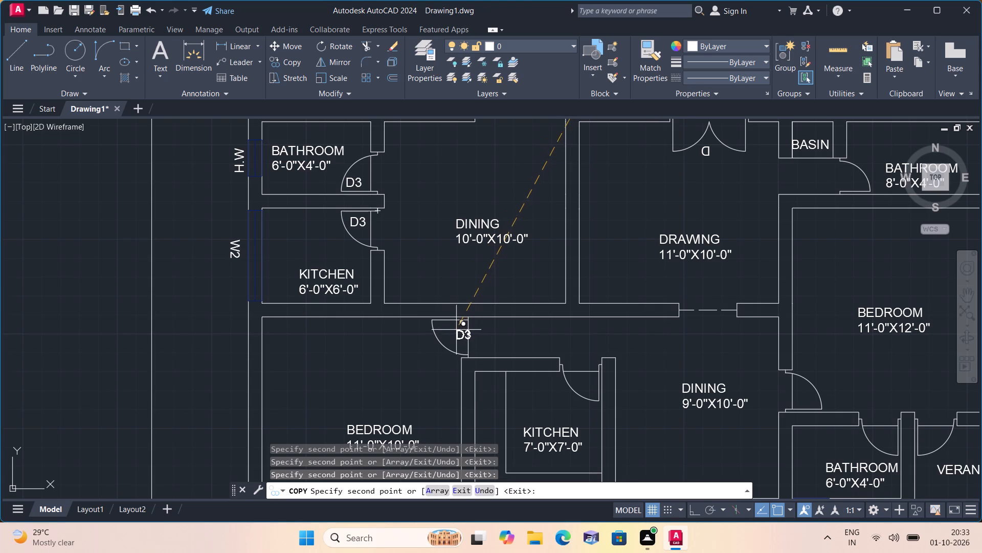
pyautogui.click(441, 328)
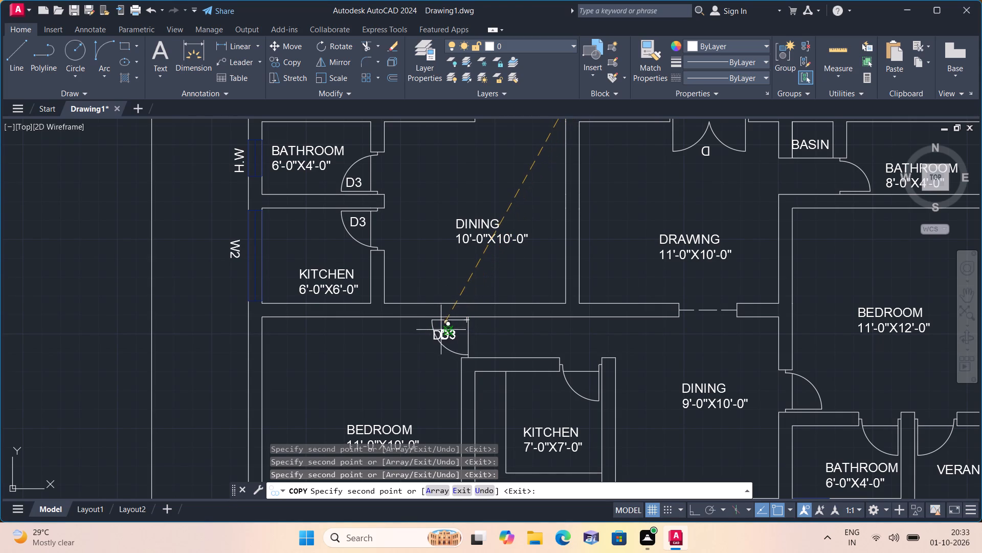
pyautogui.scroll(2, 436, 326)
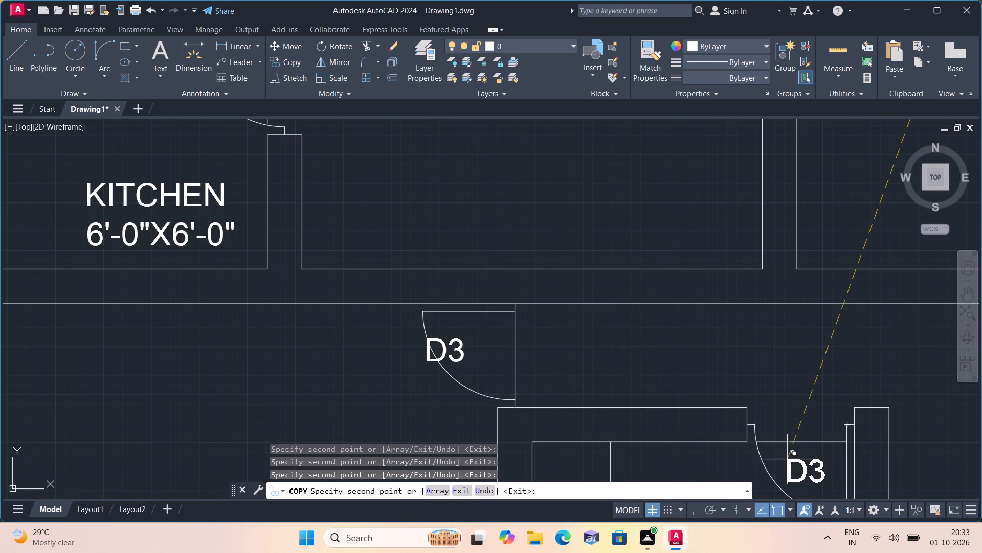
pyautogui.click(787, 459)
# Place copies of the D3 label at the southeastern 11'-0"X12'-0" bedroom, 6'-0"X4'-0" bathroom and veranda doors.
pyautogui.scroll(-4, 788, 462)
pyautogui.moveTo(758, 399); pyautogui.dragTo(694, 370, button='middle')
pyautogui.scroll(4, 825, 424)
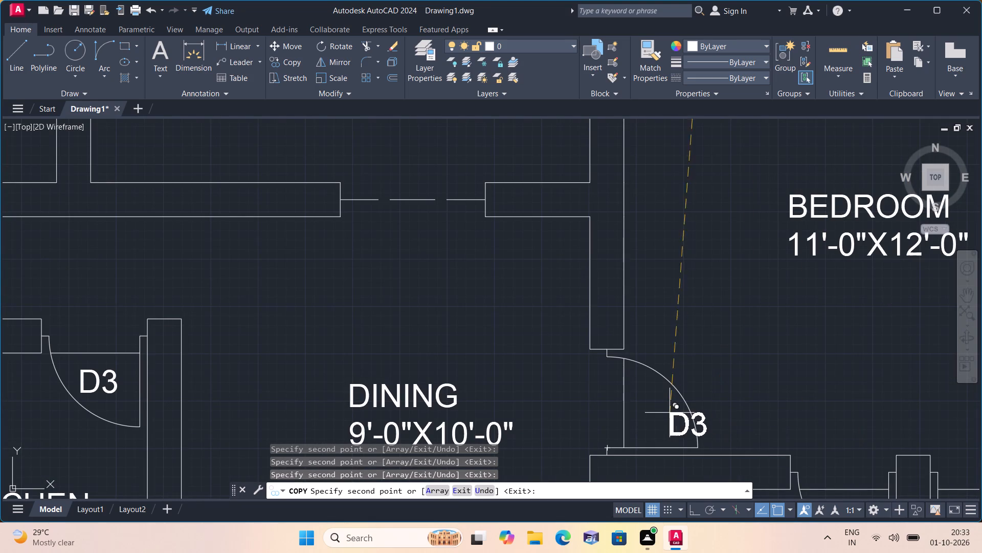
pyautogui.click(653, 410)
pyautogui.scroll(-1, 660, 416)
pyautogui.moveTo(732, 414); pyautogui.dragTo(728, 413, button='middle')
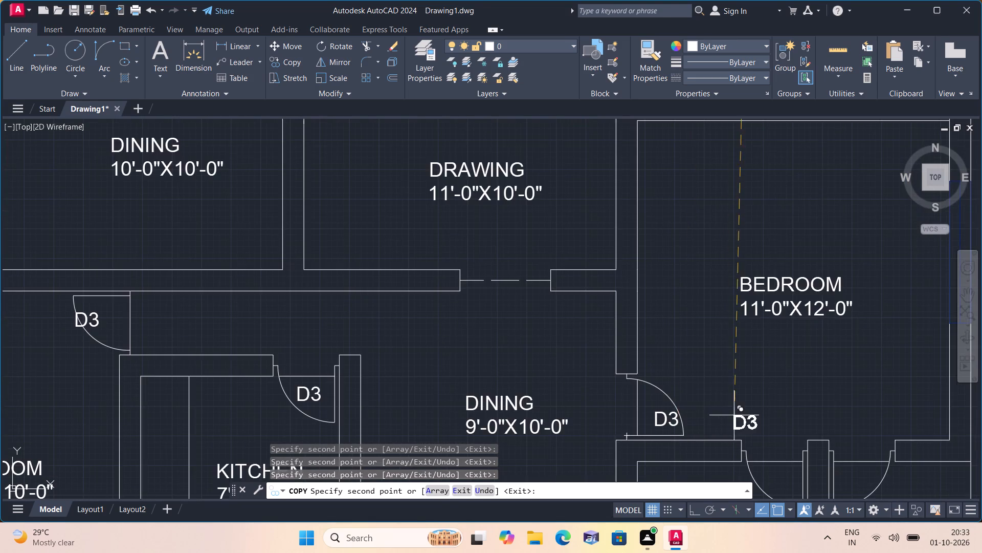
pyautogui.moveTo(728, 413); pyautogui.dragTo(702, 358, button='middle')
pyautogui.scroll(-1, 716, 393)
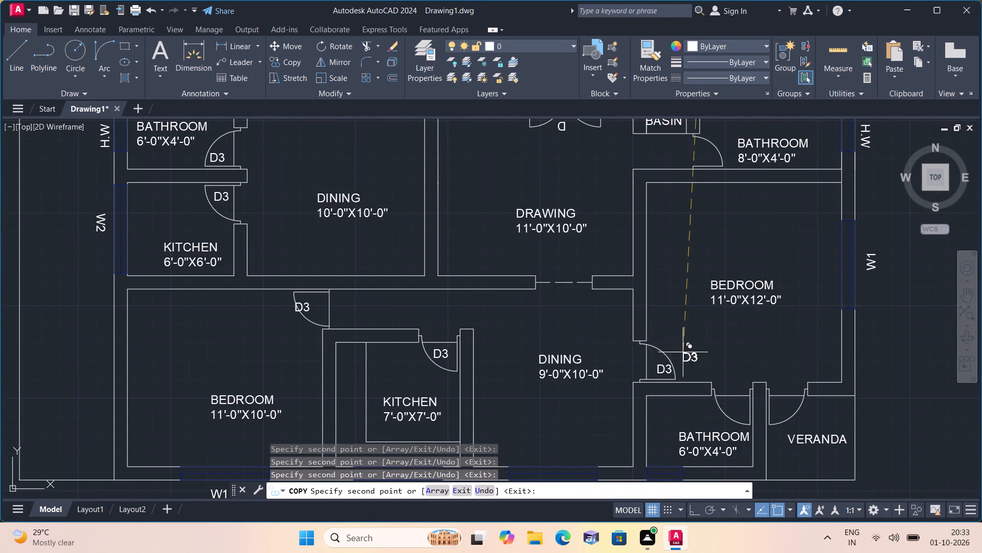
pyautogui.scroll(2, 727, 406)
pyautogui.click(727, 406)
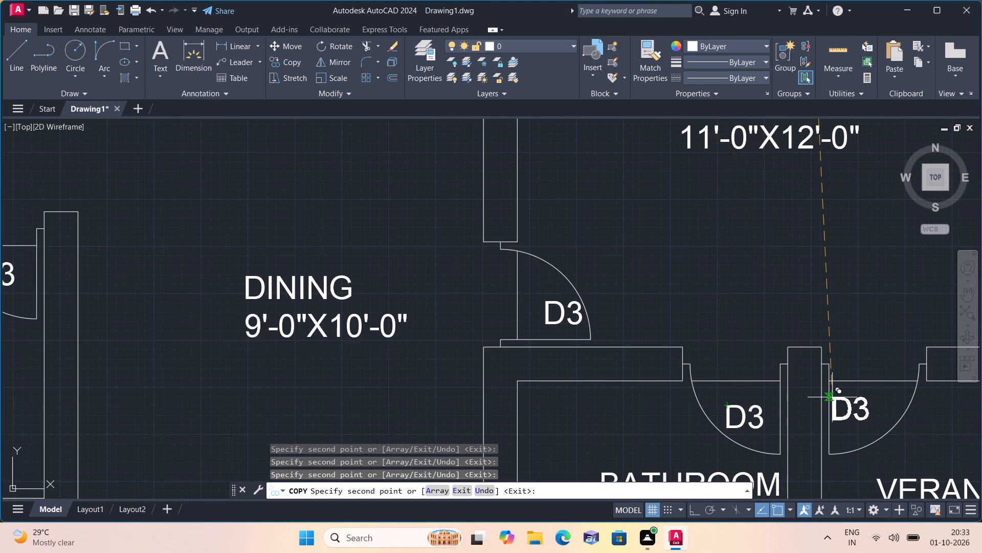
pyautogui.click(832, 397)
# Place a copy of the D3 label at the 8'-0"X4'-0" bathroom door beside BASIN and end the copying.
pyautogui.scroll(-2, 815, 391)
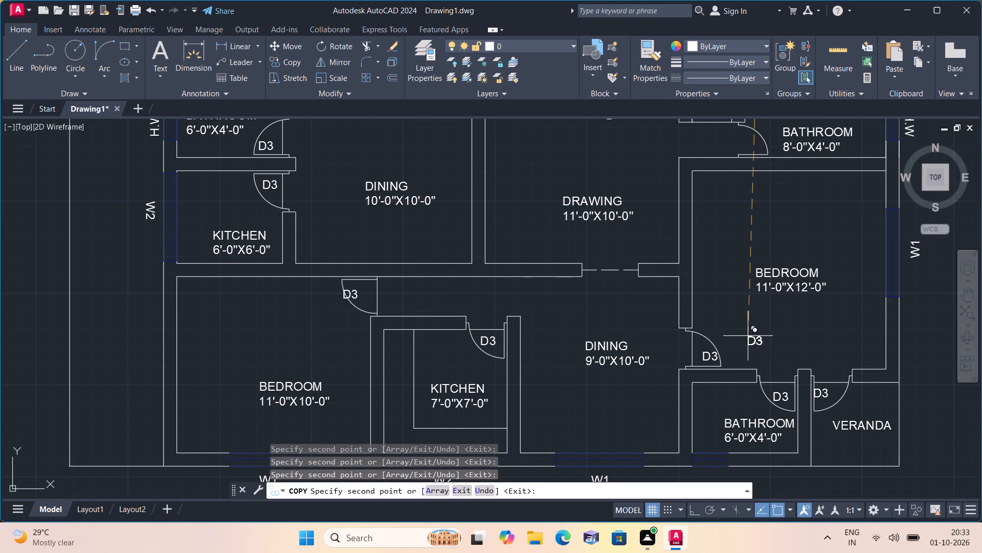
pyautogui.moveTo(741, 334); pyautogui.dragTo(702, 413, button='middle')
pyautogui.scroll(-1, 739, 334)
pyautogui.scroll(-1, 696, 426)
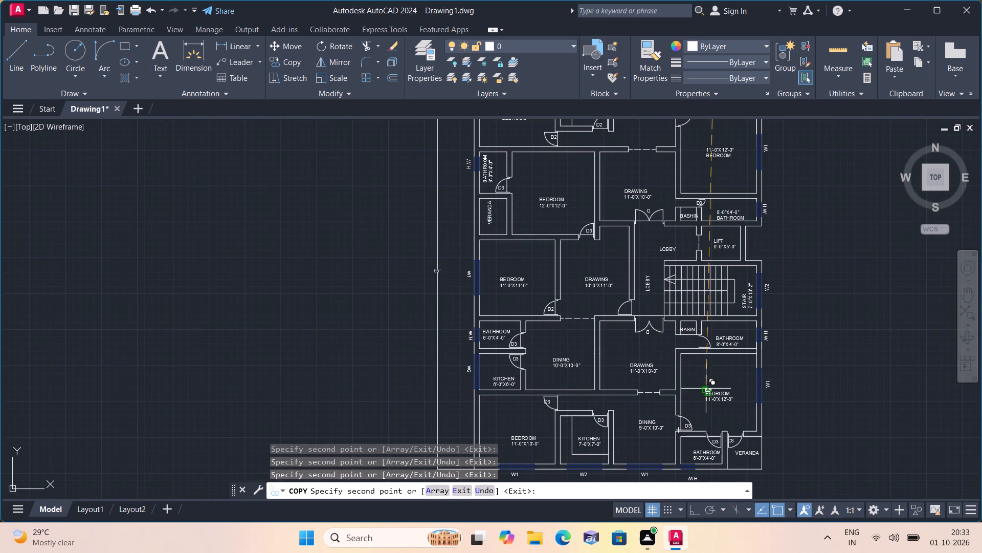
pyautogui.scroll(3, 695, 349)
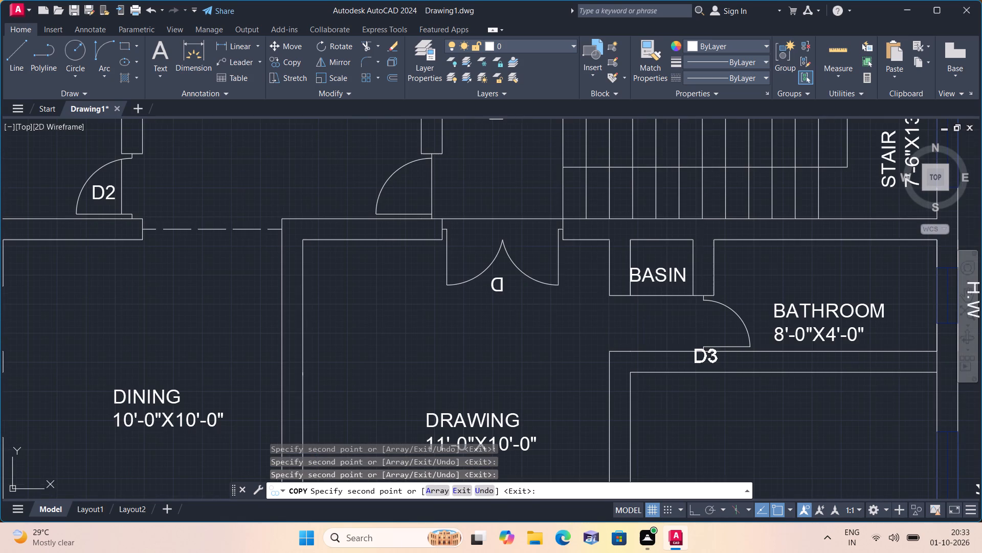
pyautogui.click(707, 325)
pyautogui.scroll(-3, 707, 325)
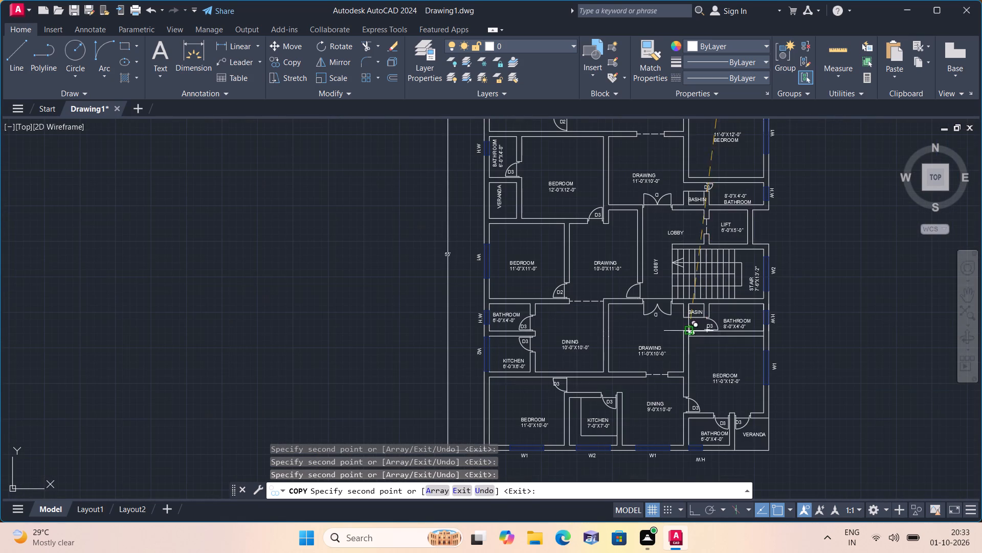
pyautogui.scroll(1, 719, 354)
pyautogui.press('Escape')
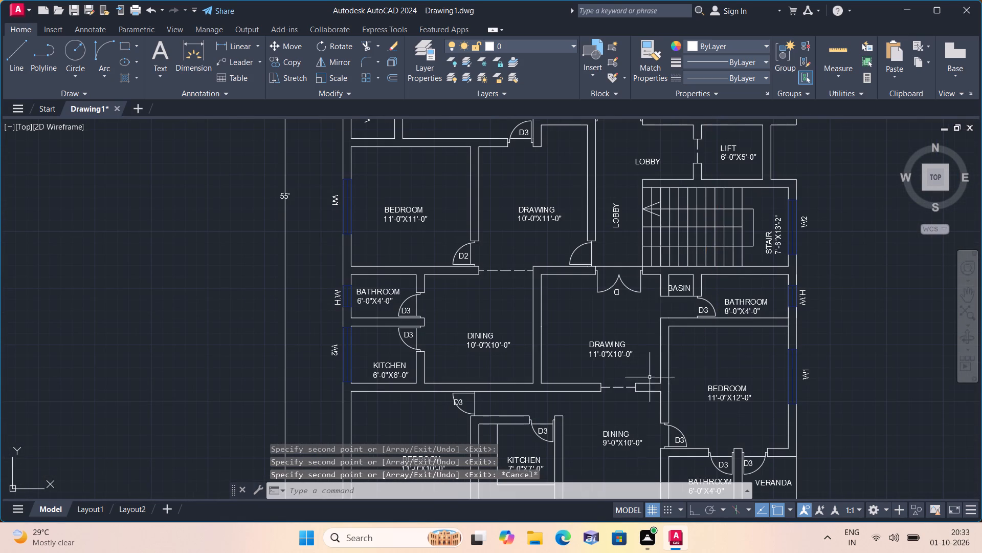
# Shift the D3 label slightly east inside the door swing of the southern 11'-0"X10'-0" bedroom.
pyautogui.scroll(2, 512, 416)
pyautogui.scroll(2, 360, 385)
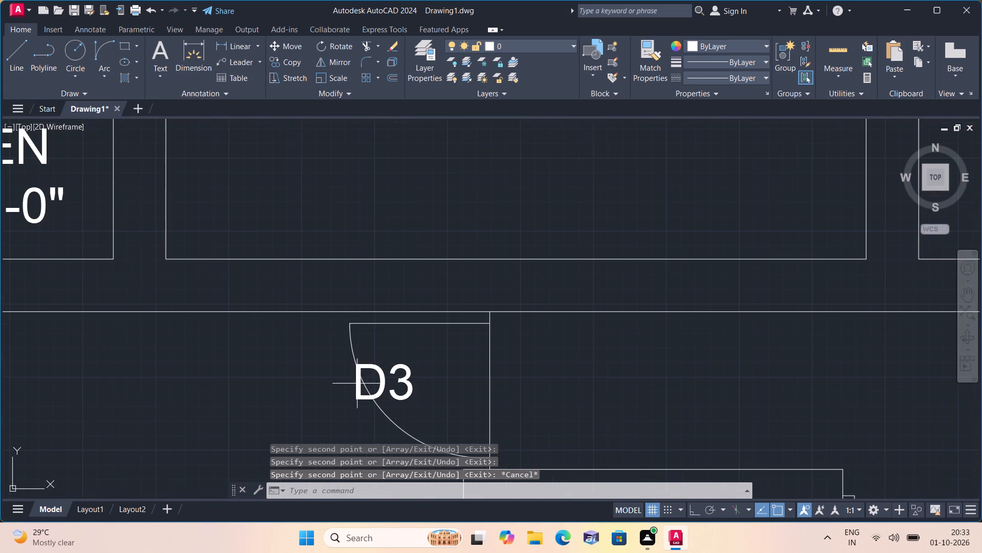
pyautogui.click(369, 367)
pyautogui.click(359, 367)
pyautogui.click(359, 367)
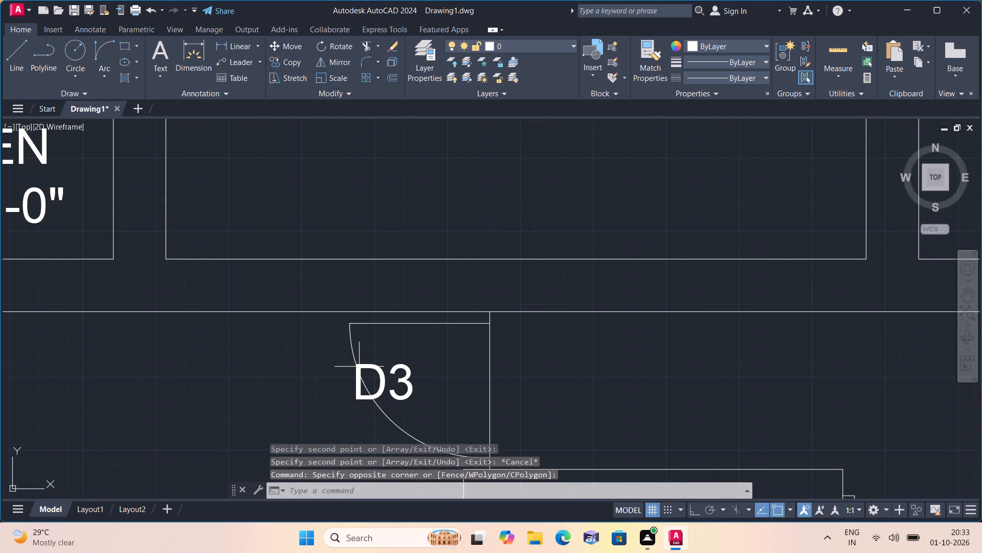
pyautogui.click(359, 367)
pyautogui.click(366, 367)
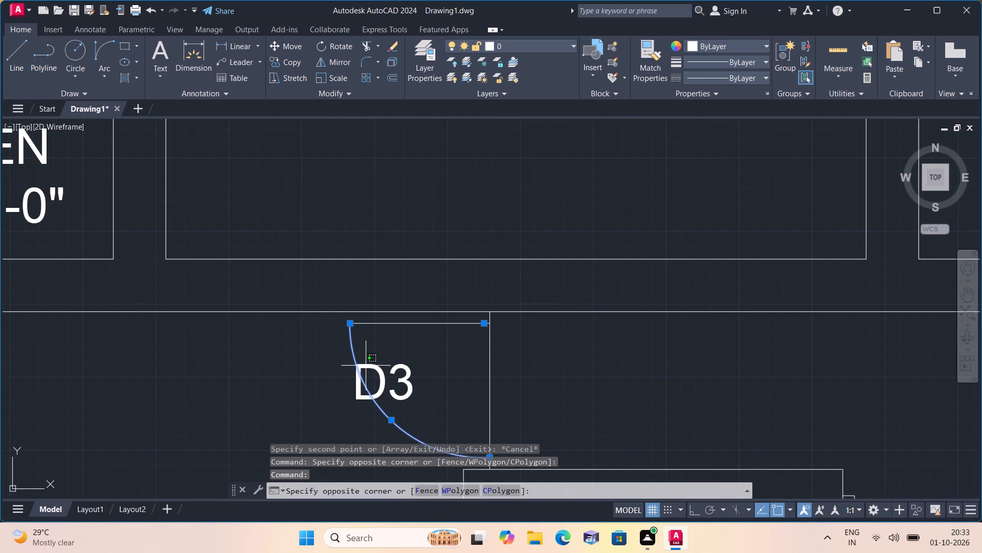
pyautogui.press('Escape')
pyautogui.click(374, 369)
pyautogui.press('Escape')
pyautogui.click(374, 369)
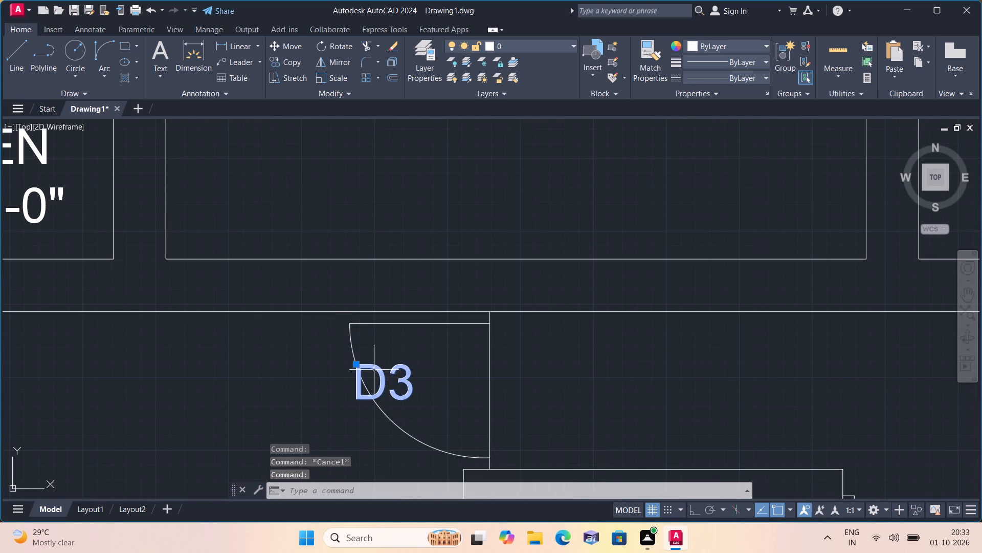
pyautogui.click(357, 363)
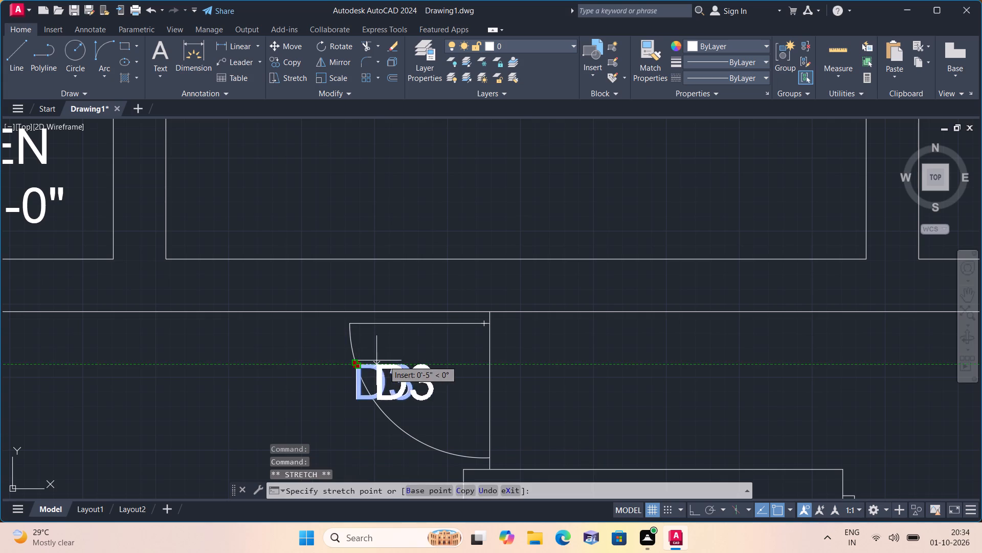
pyautogui.click(385, 360)
pyautogui.press('Escape')
# Create a multiline text label reading D1 in the empty area east of the plan.
pyautogui.scroll(-1, 385, 346)
pyautogui.moveTo(385, 346); pyautogui.dragTo(387, 366, button='middle')
pyautogui.scroll(-1, 390, 376)
pyautogui.scroll(-2, 445, 350)
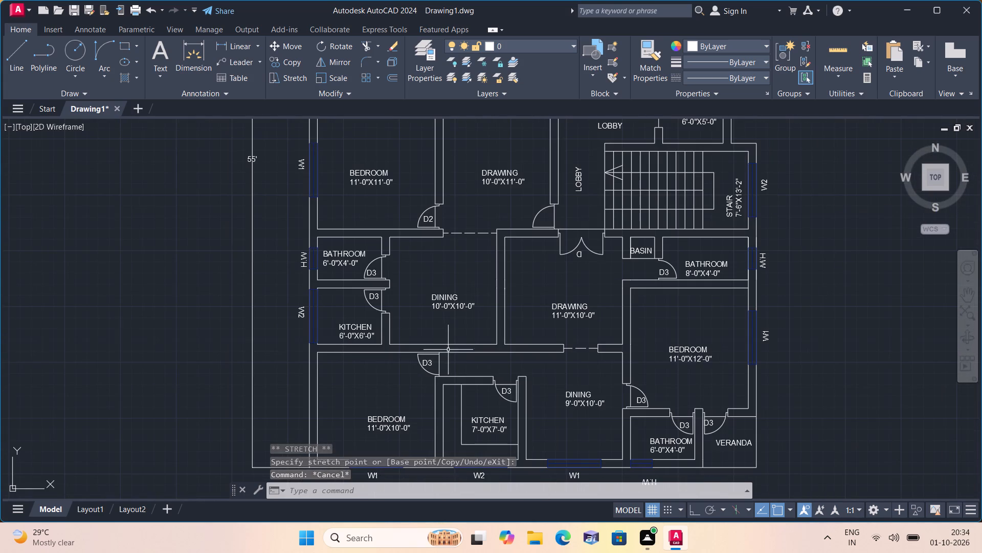
pyautogui.moveTo(479, 330); pyautogui.dragTo(446, 408, button='middle')
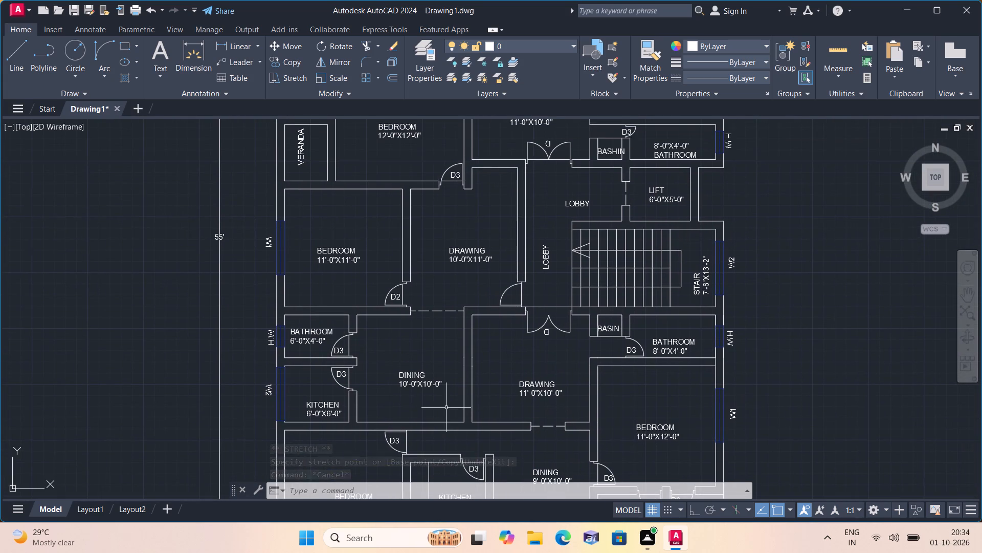
pyautogui.moveTo(488, 385); pyautogui.dragTo(476, 393, button='middle')
pyautogui.scroll(-1, 476, 393)
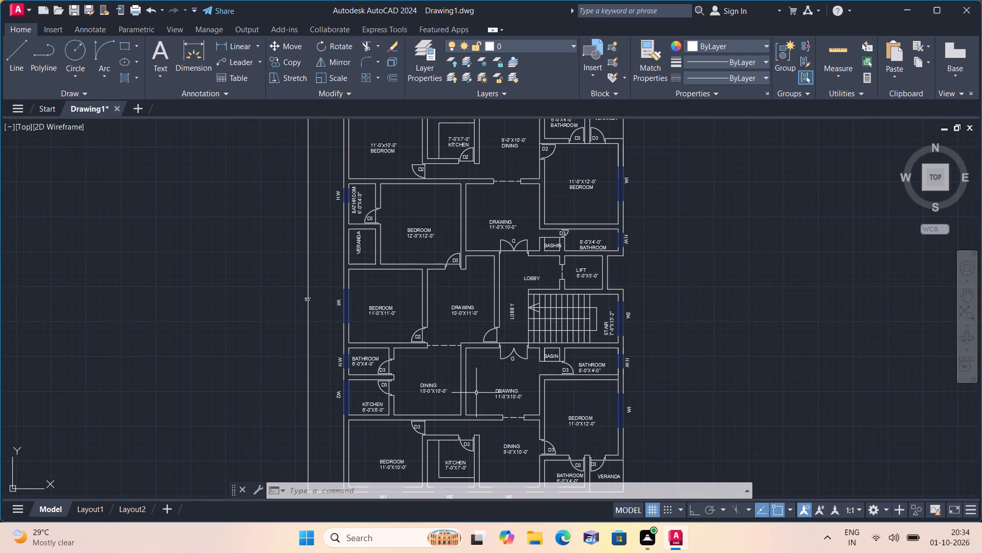
pyautogui.write('mt')
pyautogui.press('space')
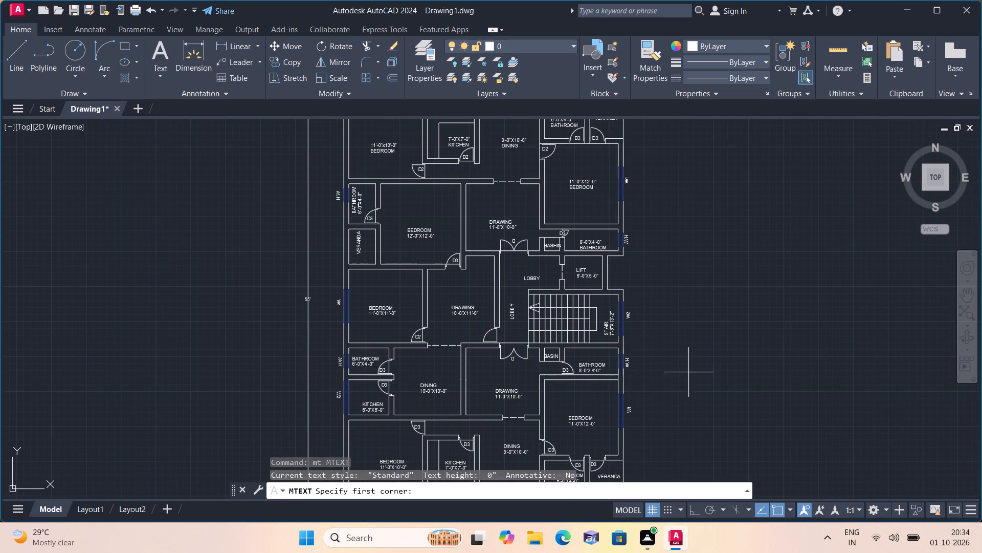
pyautogui.tripleClick(713, 367)
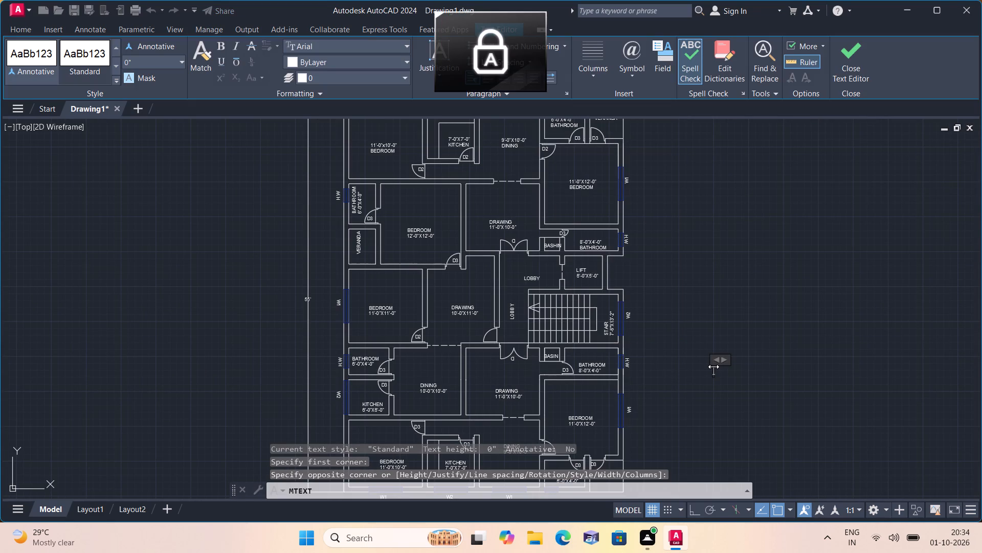
pyautogui.write('D1')
pyautogui.click(714, 336)
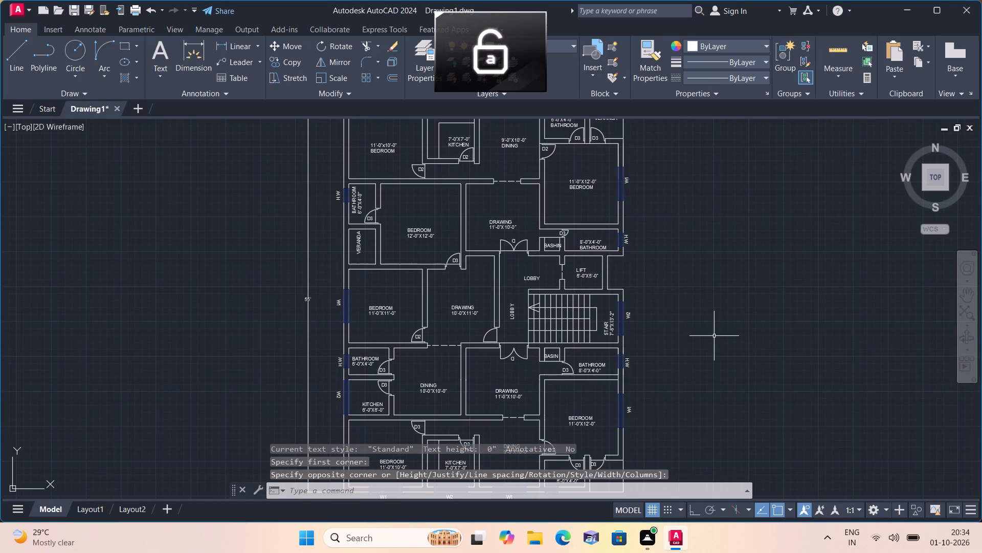
# Set the text height of the D1 label east of the plan to 6".
pyautogui.scroll(3, 704, 370)
pyautogui.click(756, 390)
pyautogui.click(731, 356)
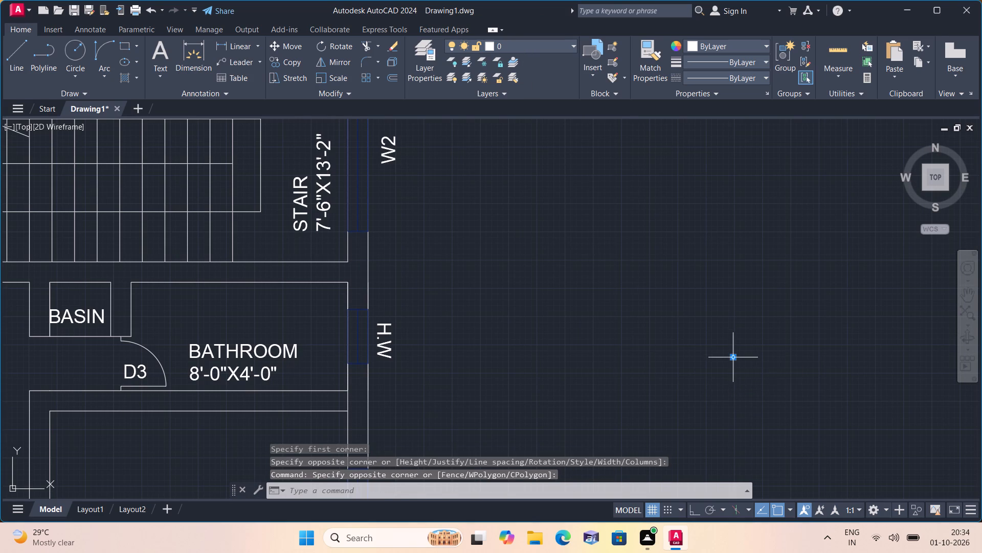
pyautogui.rightClick(695, 333)
pyautogui.click(717, 501)
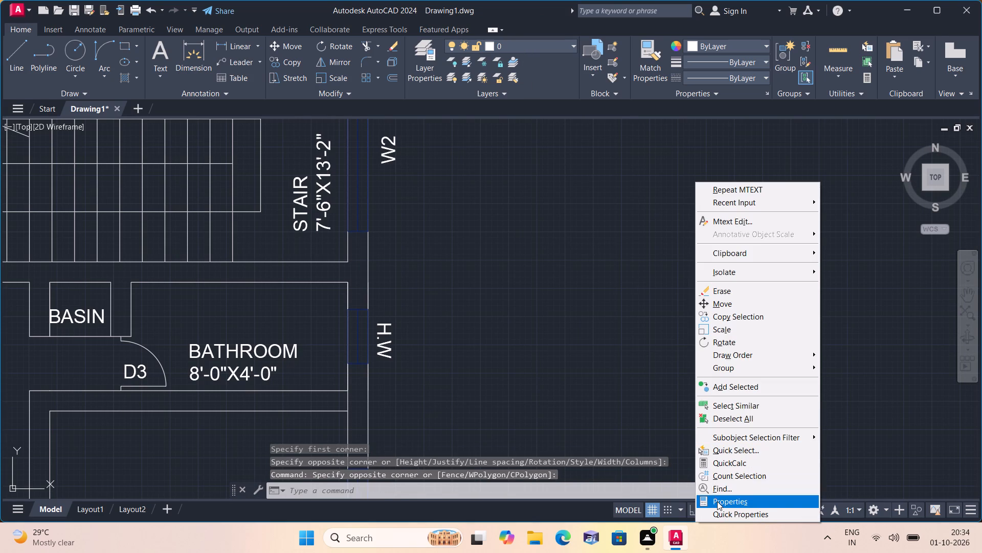
pyautogui.scroll(-3, 177, 257)
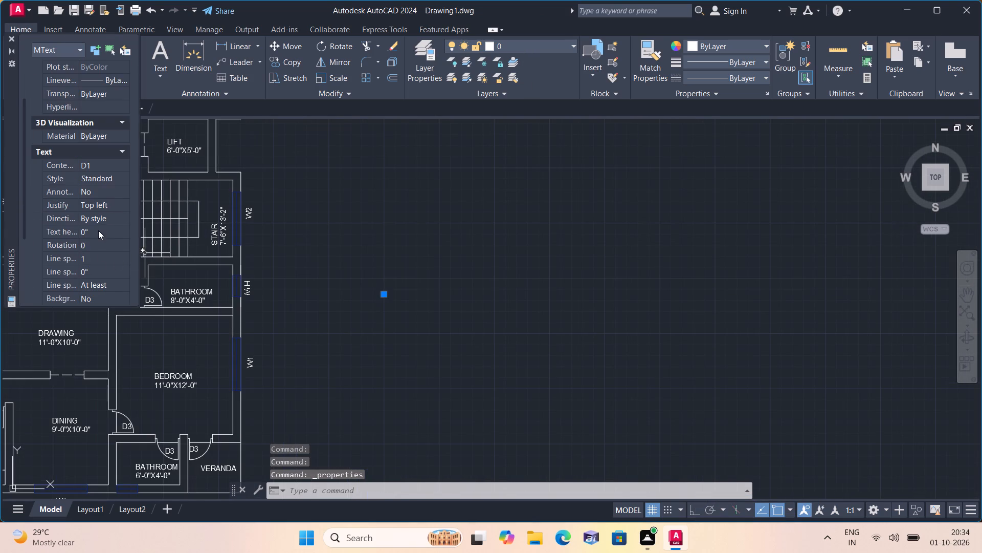
pyautogui.click(97, 230)
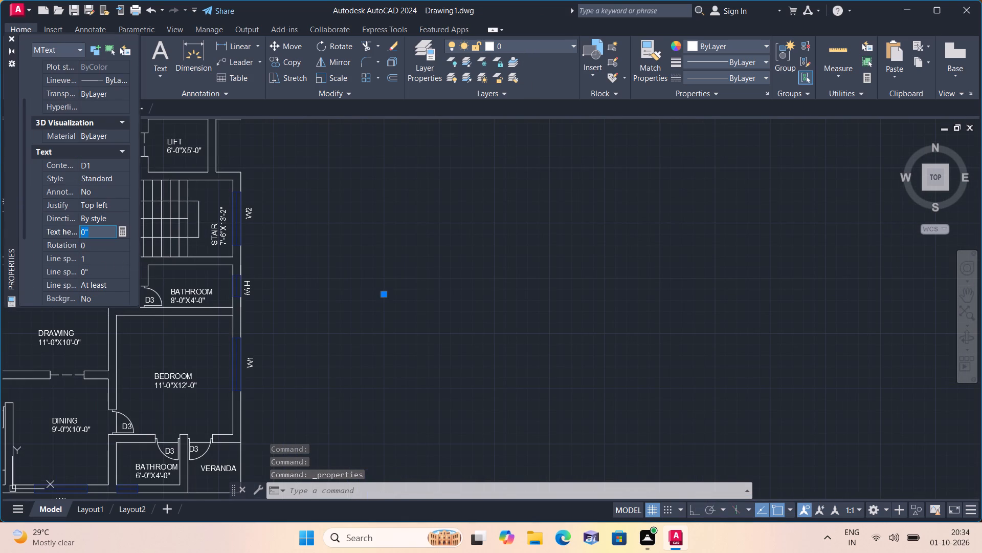
pyautogui.press('BackSpace')
pyautogui.write('6"')
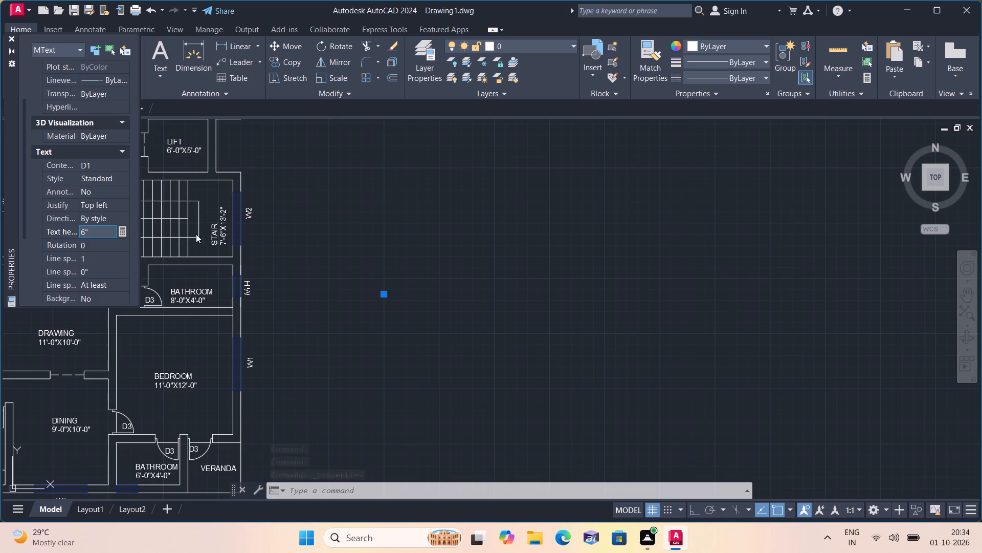
pyautogui.click(293, 221)
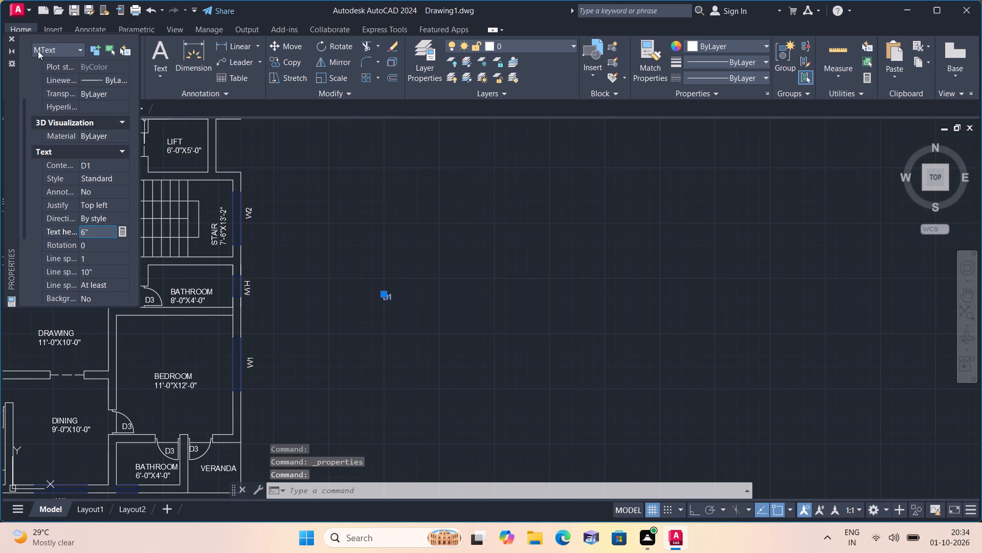
# Move the D1 label from east of the plan into the door swing between the 10'-0"X11'-0" drawing room and the lobby.
pyautogui.click(7, 43)
pyautogui.press('Escape')
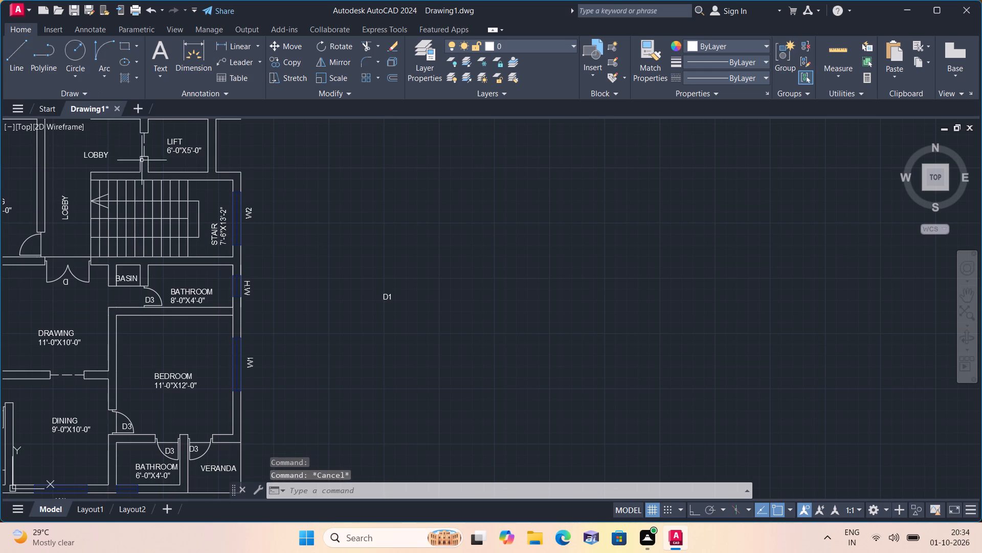
pyautogui.click(382, 299)
pyautogui.click(382, 296)
pyautogui.scroll(-3, 188, 290)
pyautogui.scroll(3, 127, 275)
pyautogui.moveTo(128, 275); pyautogui.dragTo(127, 275, button='middle')
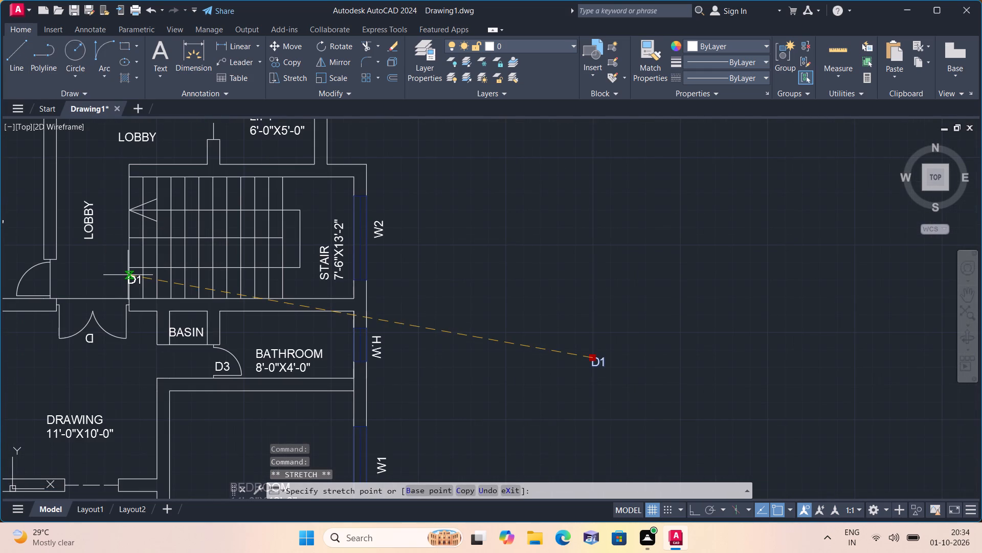
pyautogui.moveTo(127, 275); pyautogui.dragTo(272, 221, button='middle')
pyautogui.scroll(-1, 287, 215)
pyautogui.scroll(-1, 267, 324)
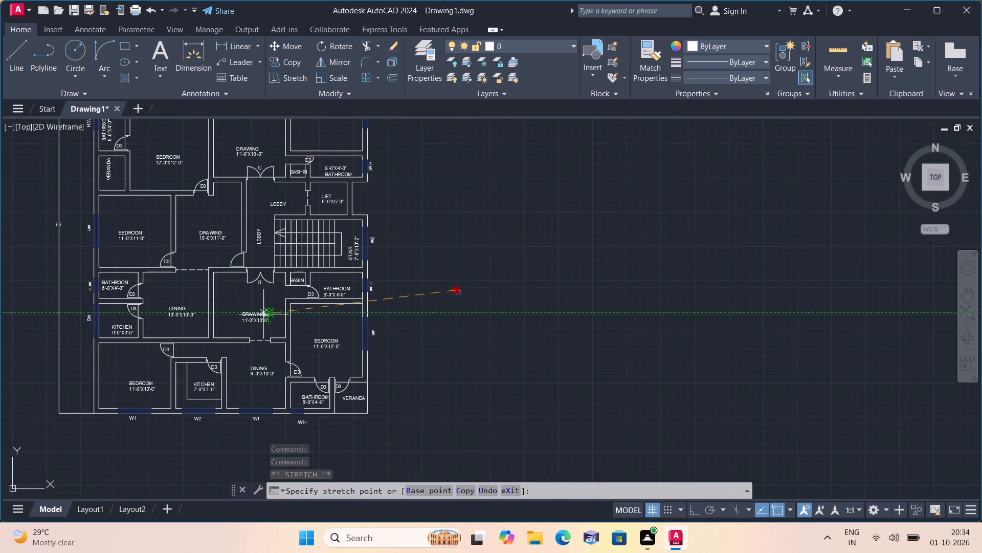
pyautogui.scroll(3, 247, 258)
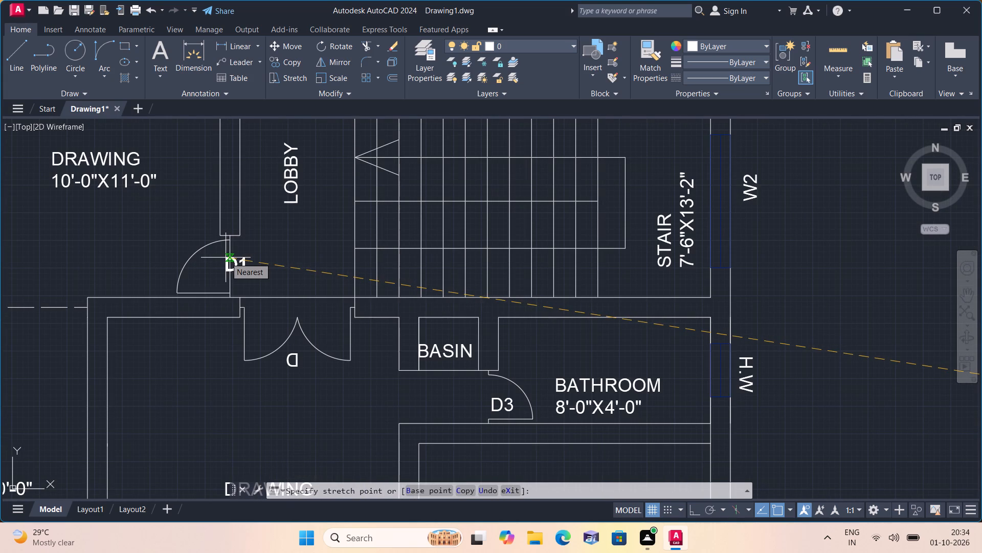
pyautogui.click(197, 261)
pyautogui.press('Escape')
# Look over the whole floor plan to check the door, window and room labels in every room.
pyautogui.scroll(-2, 197, 260)
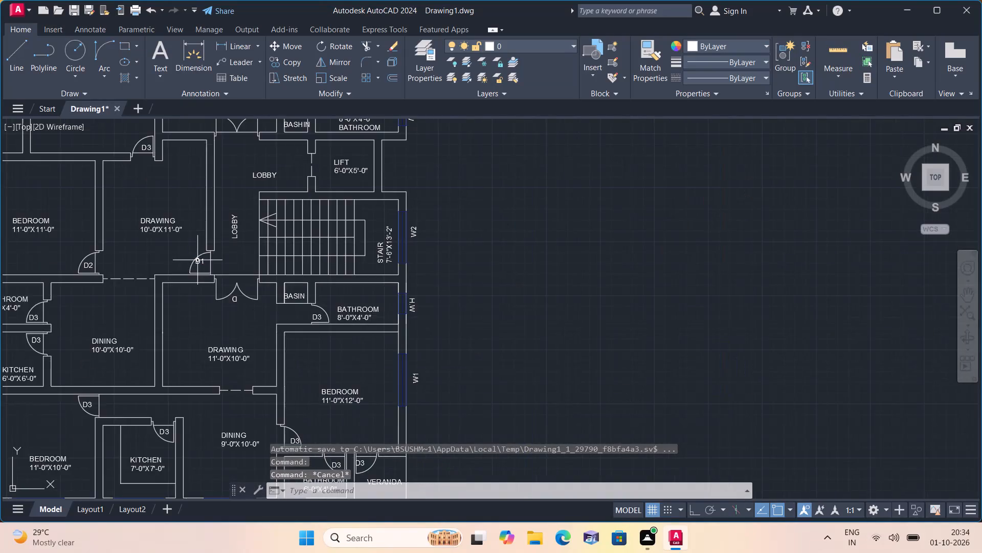
pyautogui.scroll(-3, 197, 260)
pyautogui.scroll(1, 212, 272)
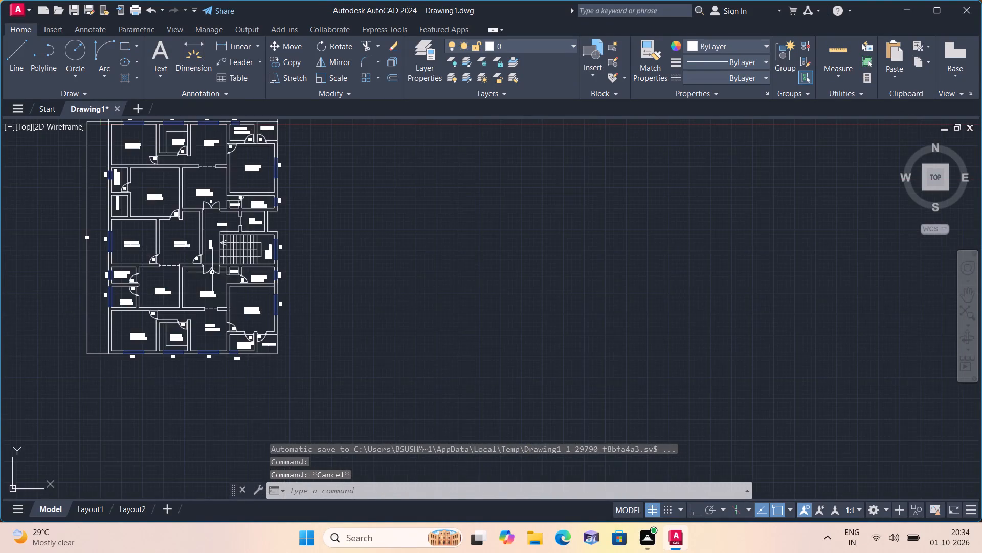
pyautogui.scroll(-1, 212, 272)
pyautogui.scroll(4, 212, 272)
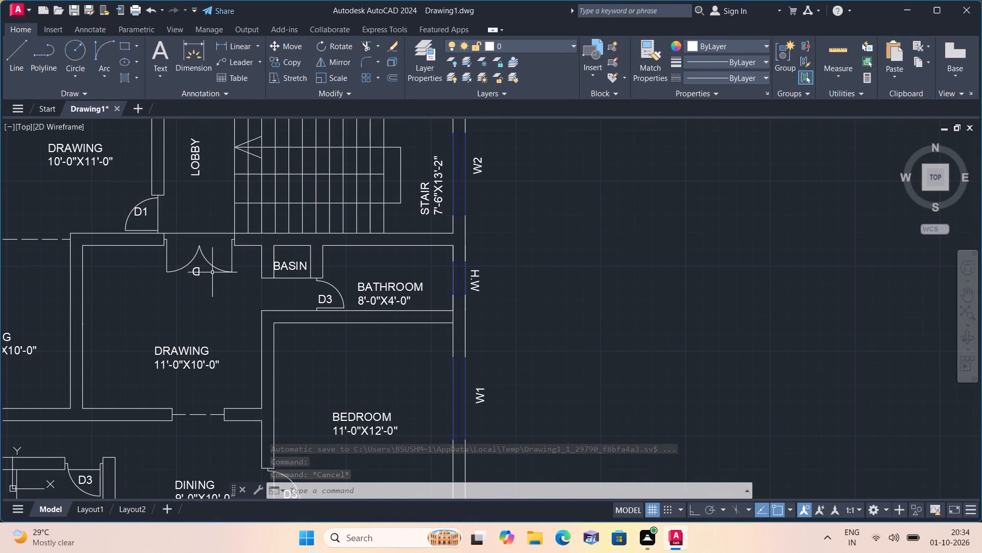
pyautogui.scroll(-1, 212, 272)
pyautogui.moveTo(212, 279); pyautogui.dragTo(202, 273, button='middle')
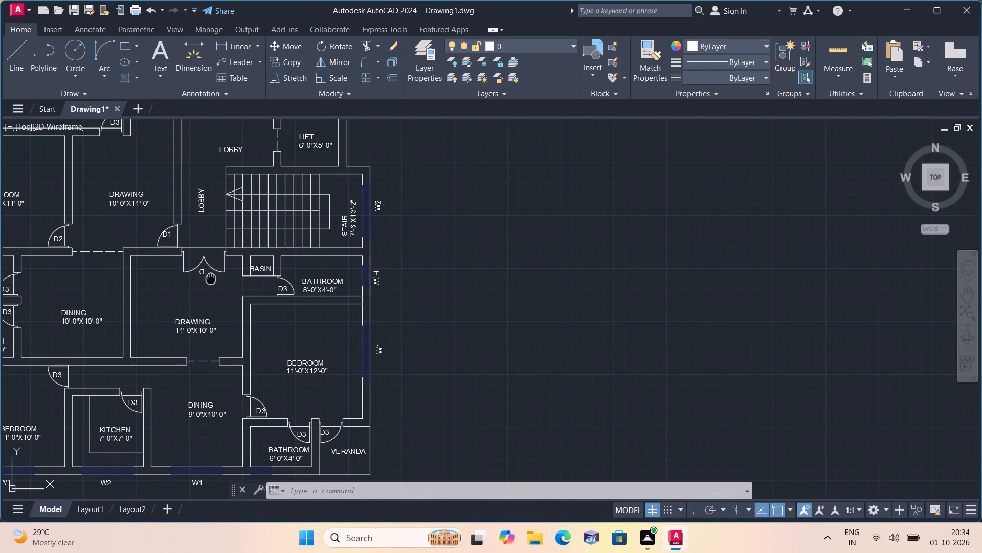
pyautogui.moveTo(202, 273); pyautogui.dragTo(234, 229, button='middle')
pyautogui.scroll(-2, 216, 242)
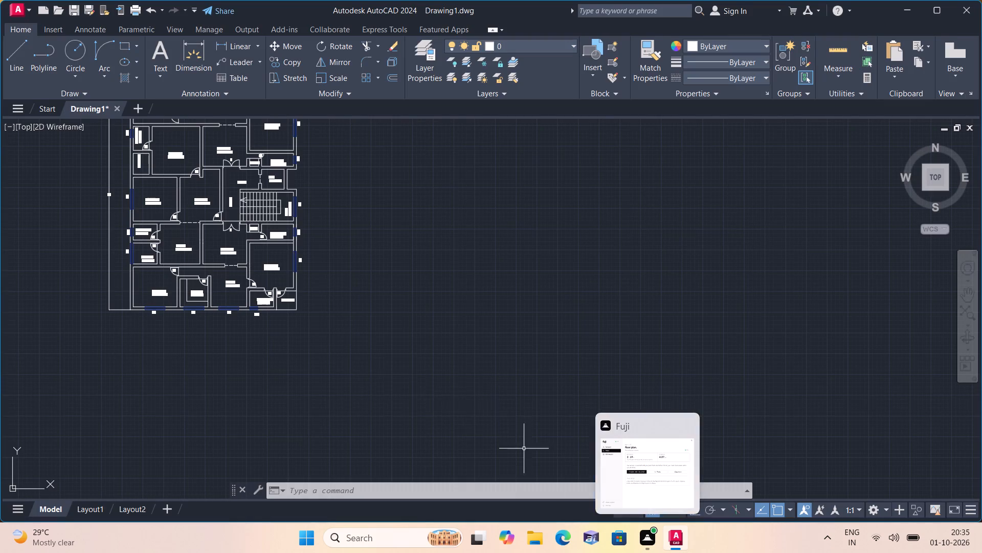
pyautogui.scroll(1, 205, 266)
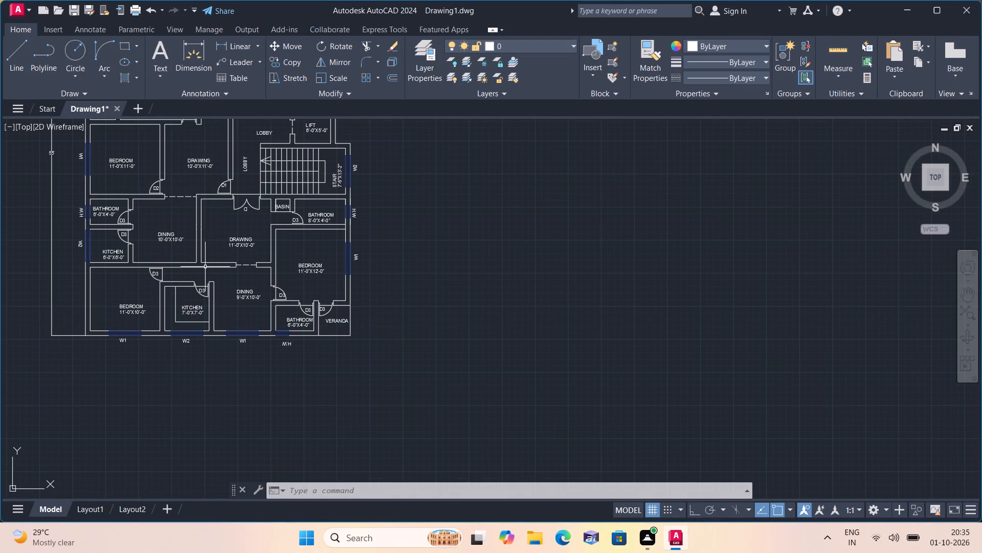
pyautogui.scroll(1, 162, 246)
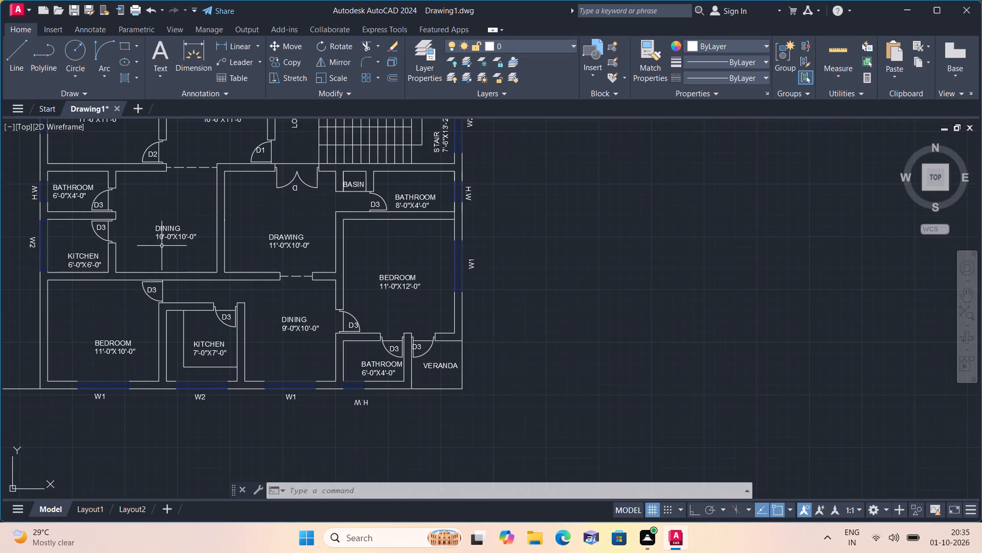
pyautogui.scroll(-1, 162, 246)
pyautogui.moveTo(174, 269); pyautogui.dragTo(304, 415, button='middle')
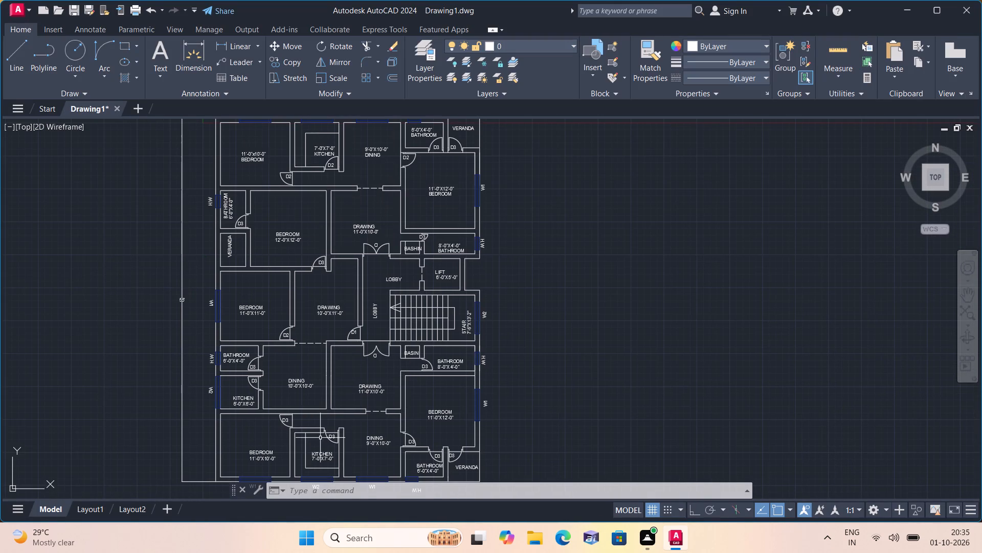
pyautogui.moveTo(308, 433); pyautogui.dragTo(305, 422, button='middle')
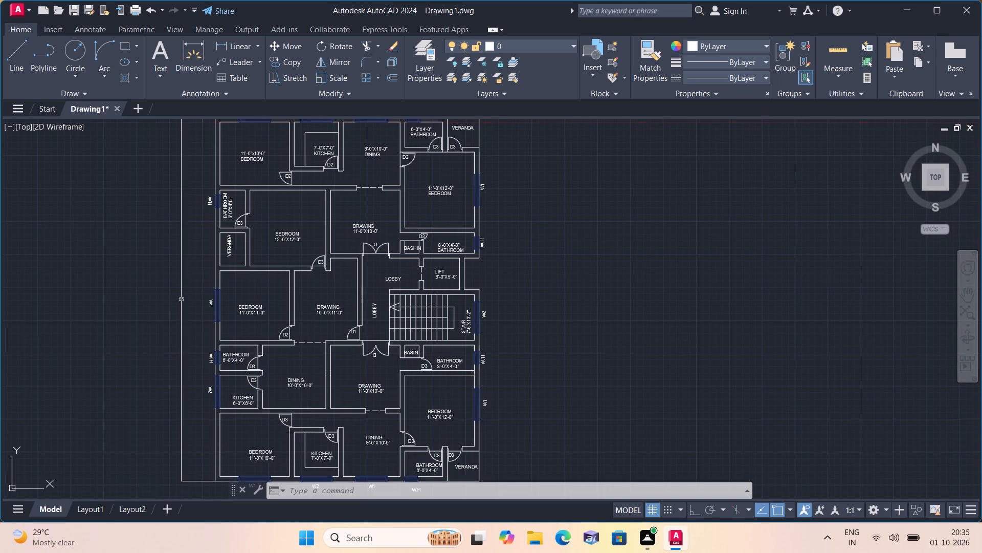
pyautogui.moveTo(305, 422); pyautogui.dragTo(290, 374, button='middle')
pyautogui.scroll(1, 290, 374)
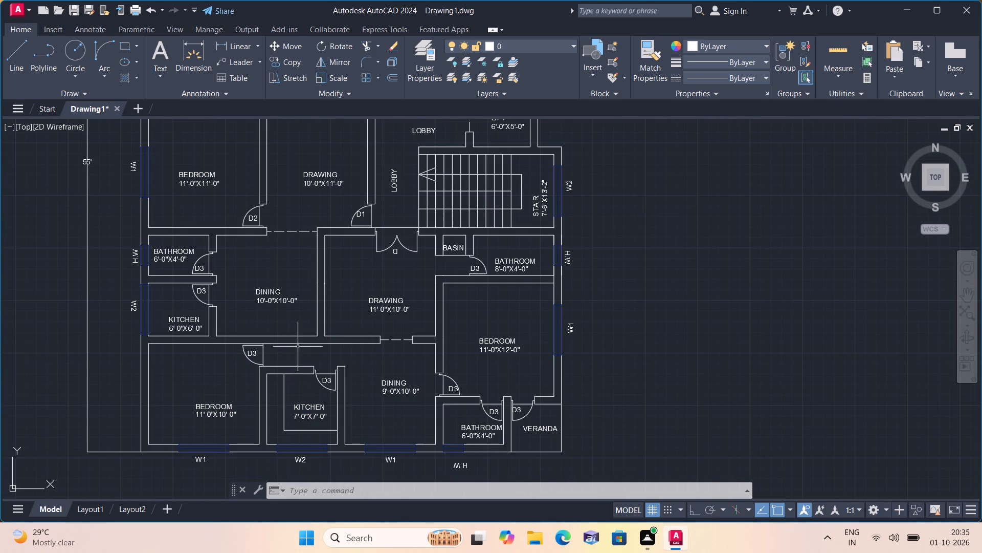
pyautogui.moveTo(332, 287); pyautogui.dragTo(390, 418, button='middle')
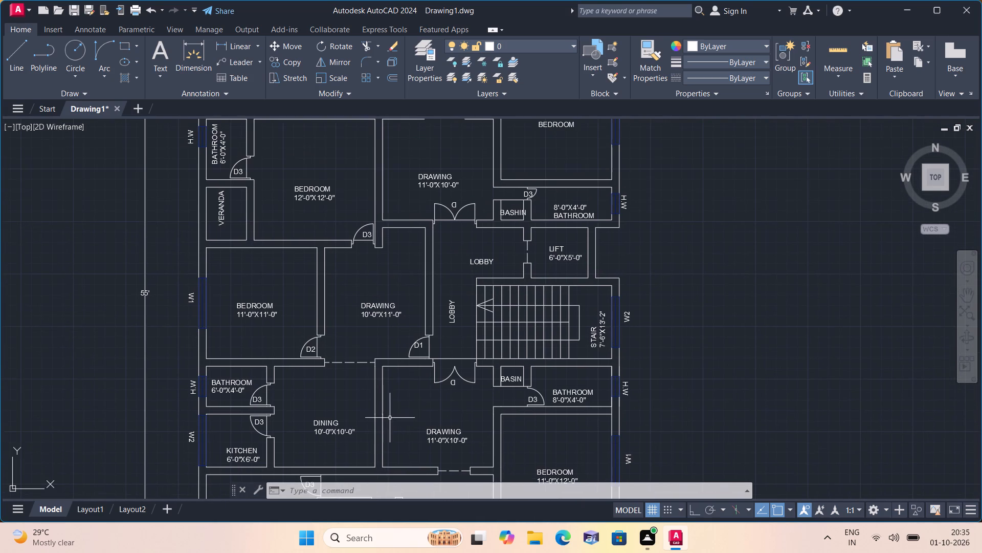
pyautogui.moveTo(239, 250); pyautogui.dragTo(238, 250, button='middle')
pyautogui.moveTo(238, 250); pyautogui.dragTo(278, 372, button='middle')
pyautogui.scroll(-1, 279, 375)
pyautogui.scroll(1, 326, 305)
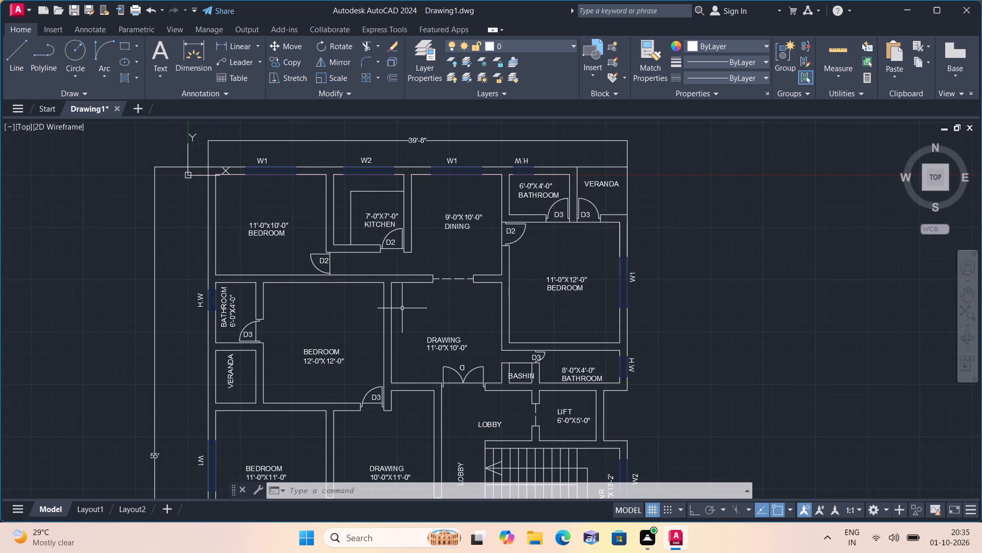
pyautogui.moveTo(400, 308); pyautogui.dragTo(388, 281, button='middle')
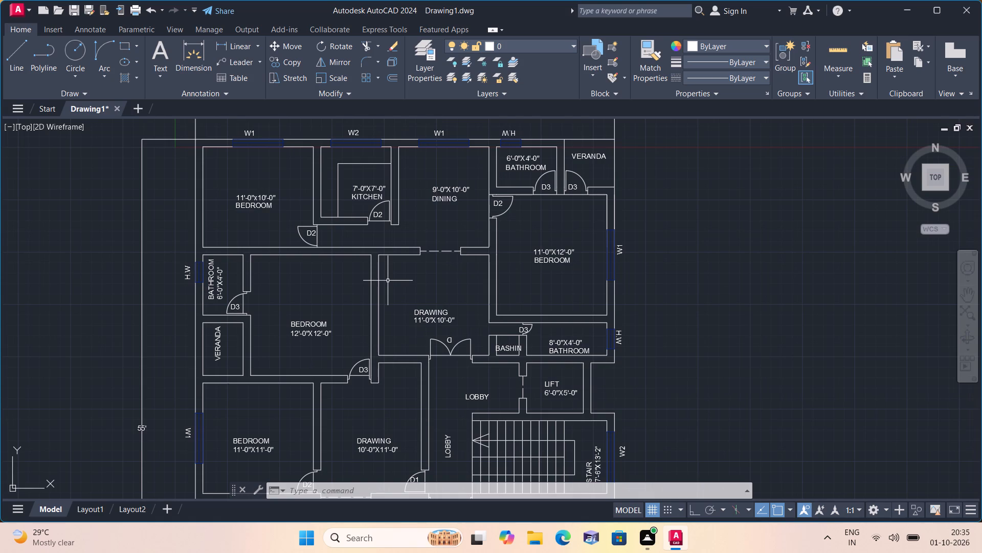
pyautogui.moveTo(430, 372); pyautogui.dragTo(419, 315, button='middle')
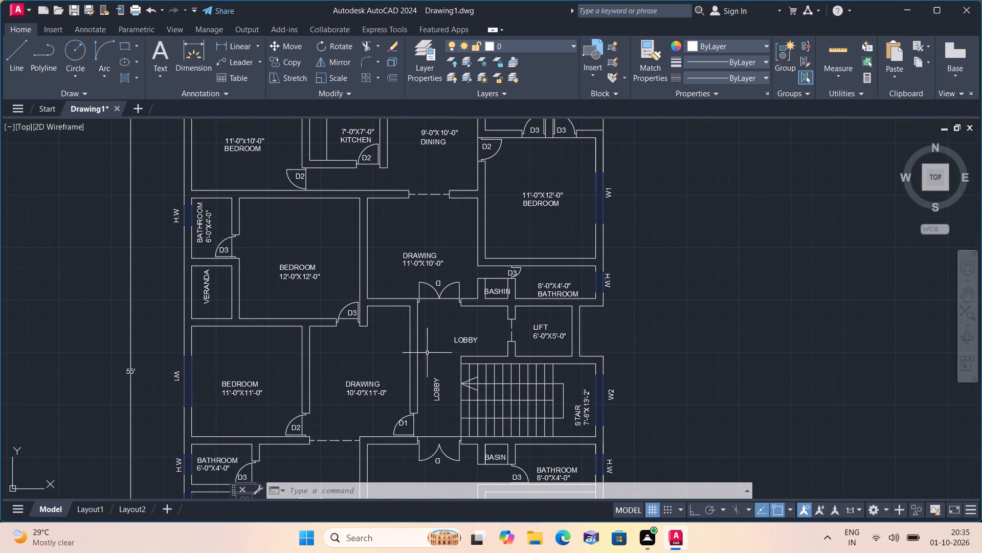
pyautogui.scroll(-1, 491, 384)
pyautogui.moveTo(491, 384); pyautogui.dragTo(479, 302, button='middle')
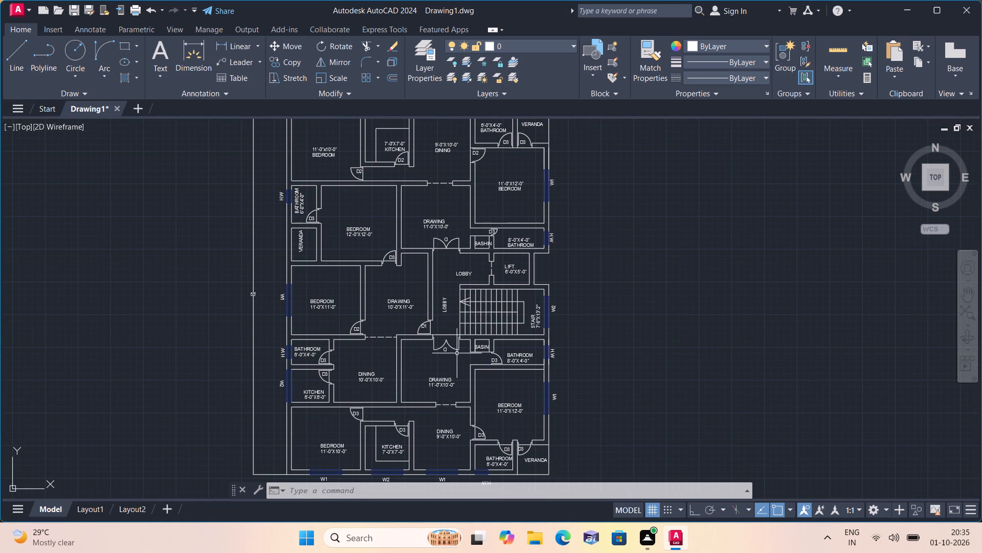
pyautogui.moveTo(457, 353); pyautogui.dragTo(443, 292, button='middle')
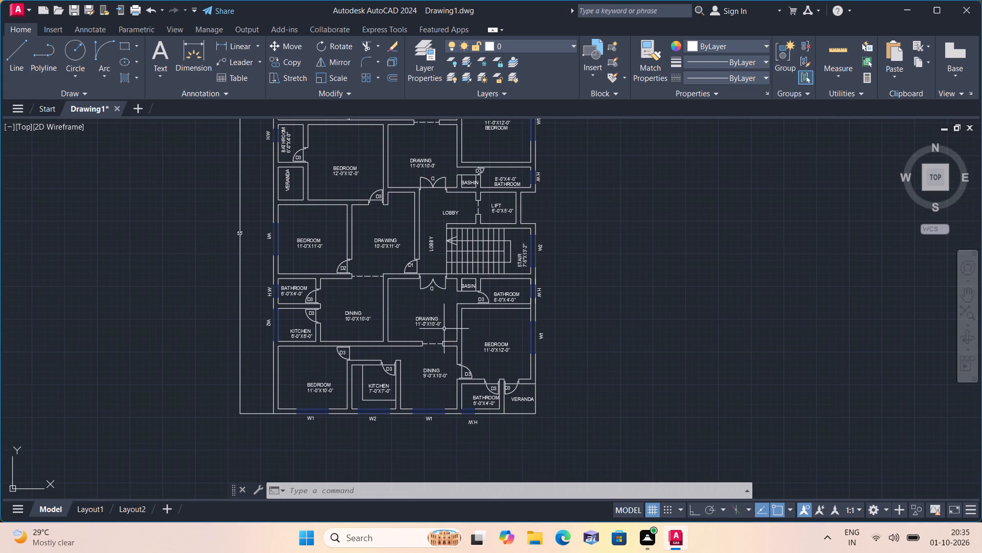
pyautogui.moveTo(466, 373); pyautogui.dragTo(456, 330, button='middle')
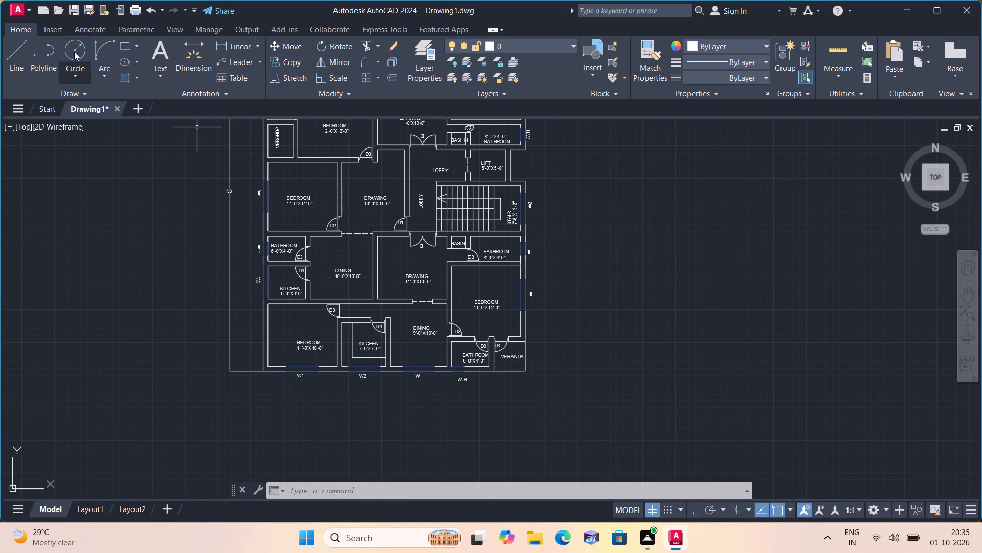
# Save the drawing in the Documents folder under the file name voil.
pyautogui.click(12, 7)
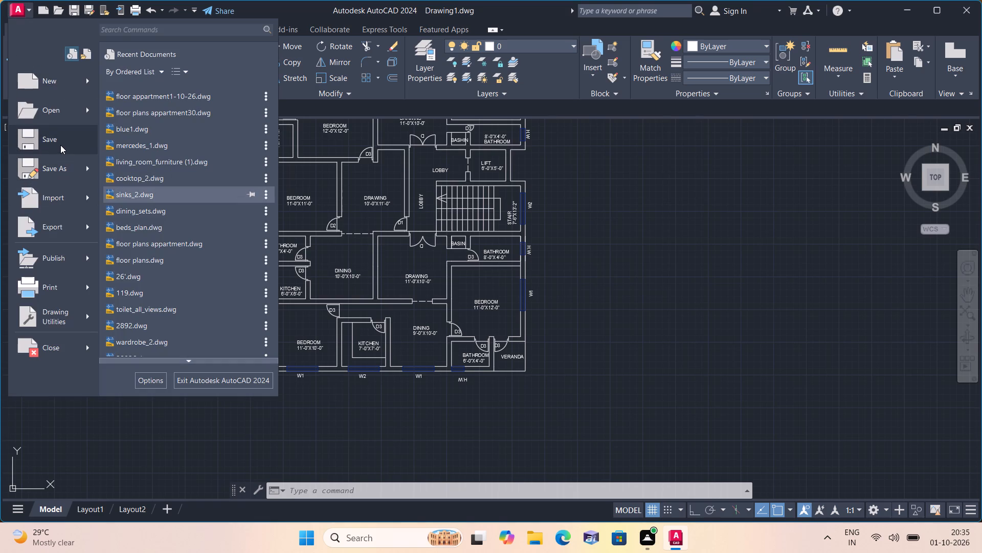
pyautogui.click(60, 144)
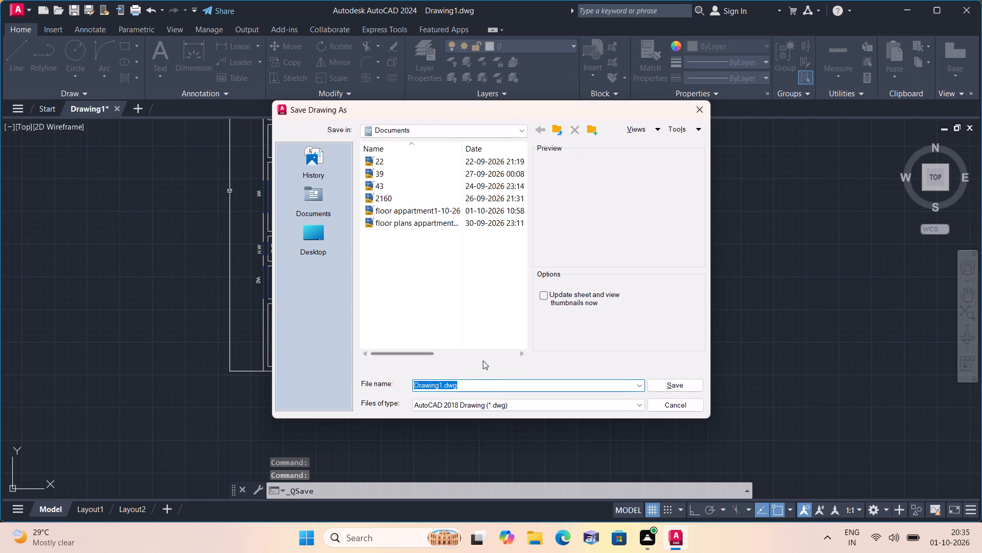
pyautogui.click(480, 378)
pyautogui.press('BackSpace')
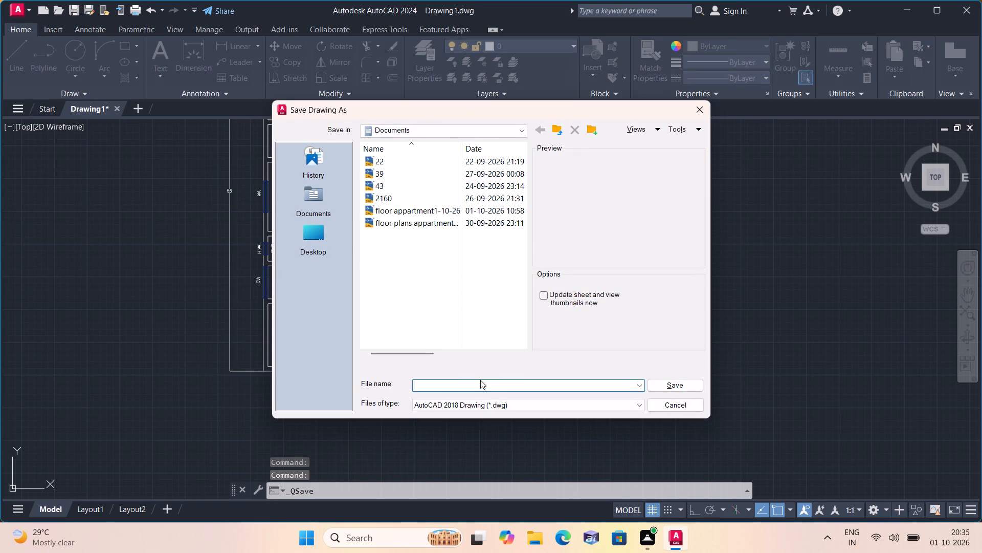
pyautogui.write('voi')
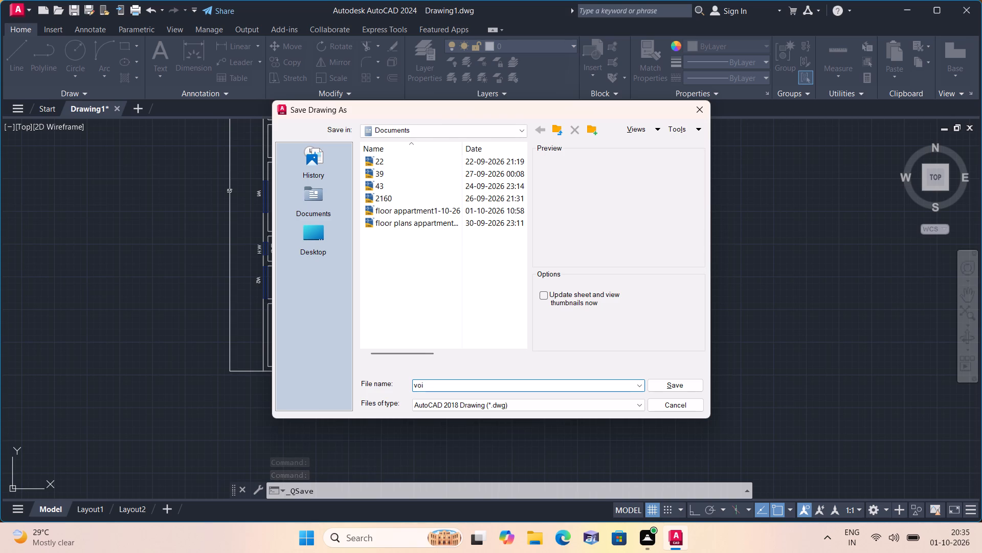
pyautogui.press('l')
pyautogui.click(683, 384)
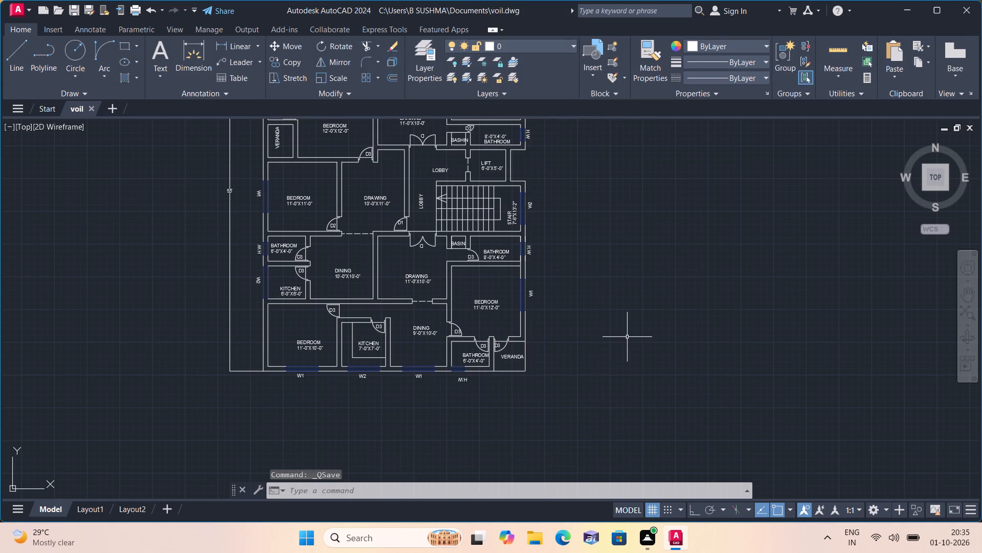
# Start a plot with the DWG To PDF.pc3 plotter and ISO A4 (297.00 x 210.00 MM) paper.
pyautogui.write('plot')
pyautogui.press('space')
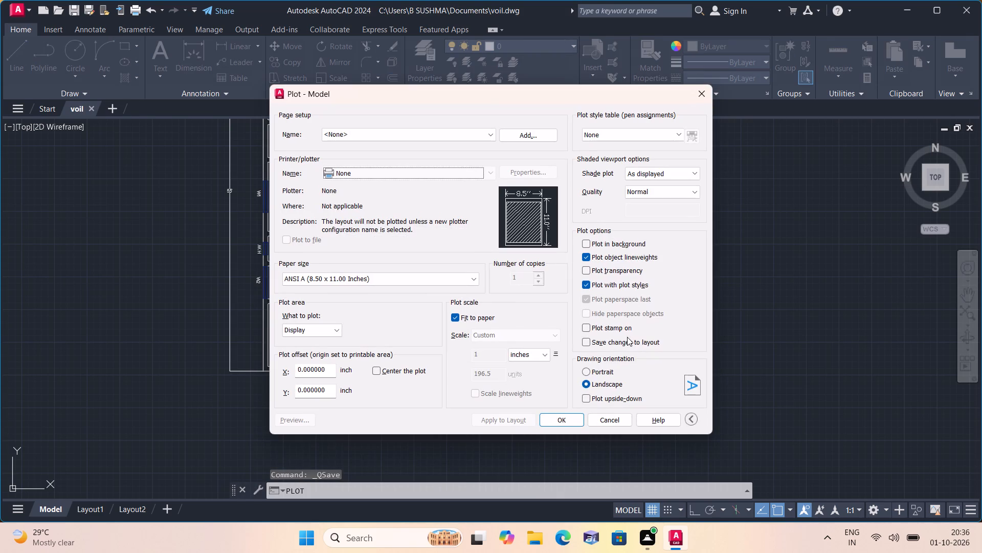
pyautogui.click(431, 174)
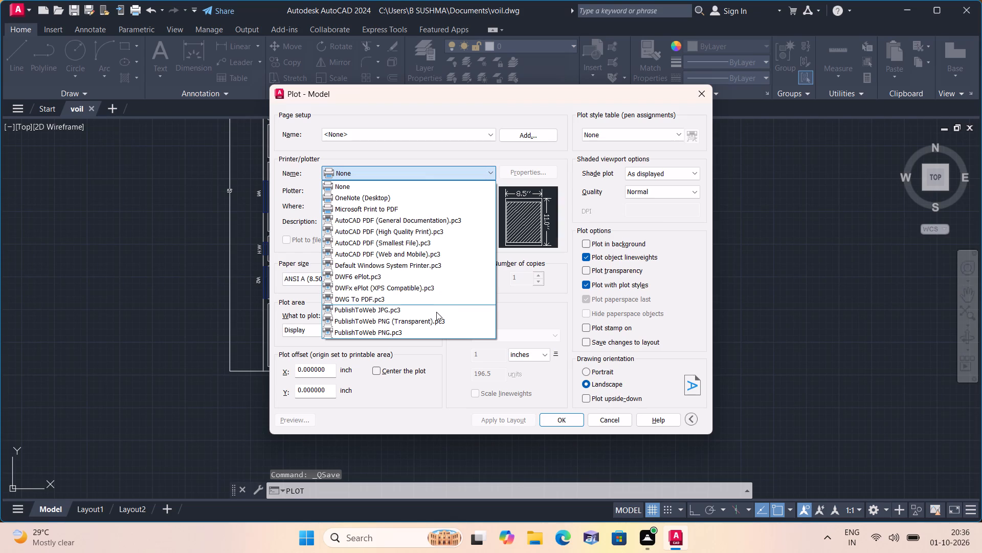
pyautogui.click(432, 302)
pyautogui.click(412, 283)
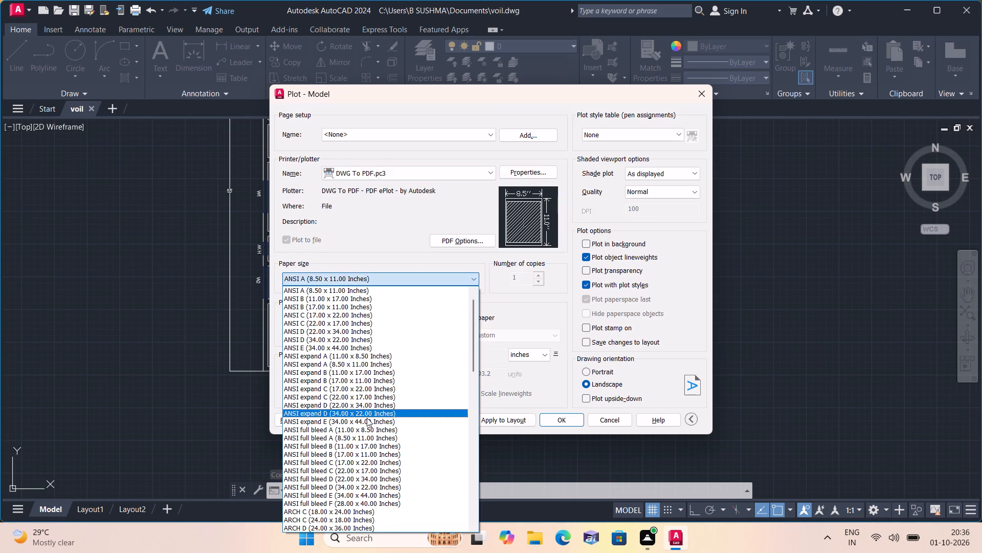
pyautogui.scroll(-6, 364, 429)
pyautogui.scroll(-5, 378, 471)
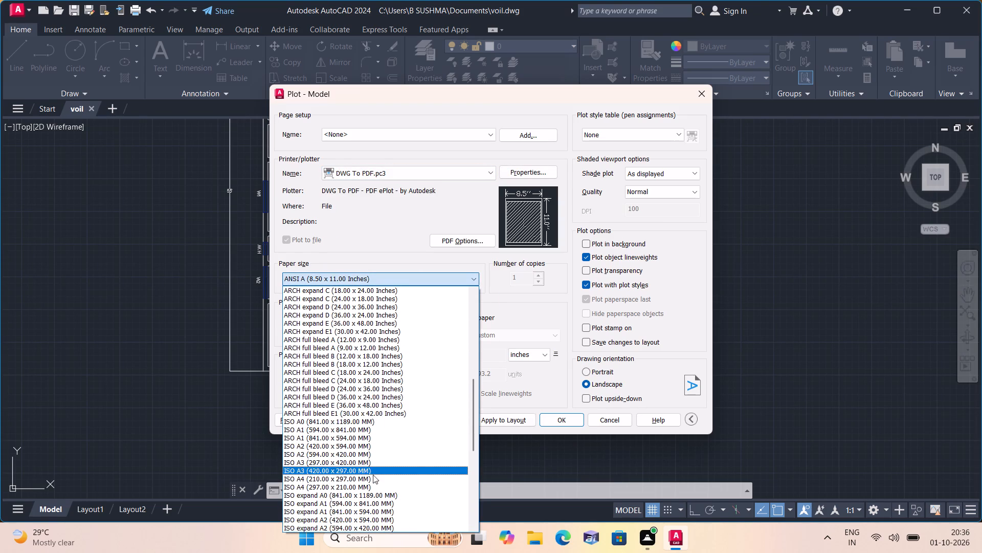
pyautogui.scroll(-1, 373, 479)
pyautogui.click(363, 463)
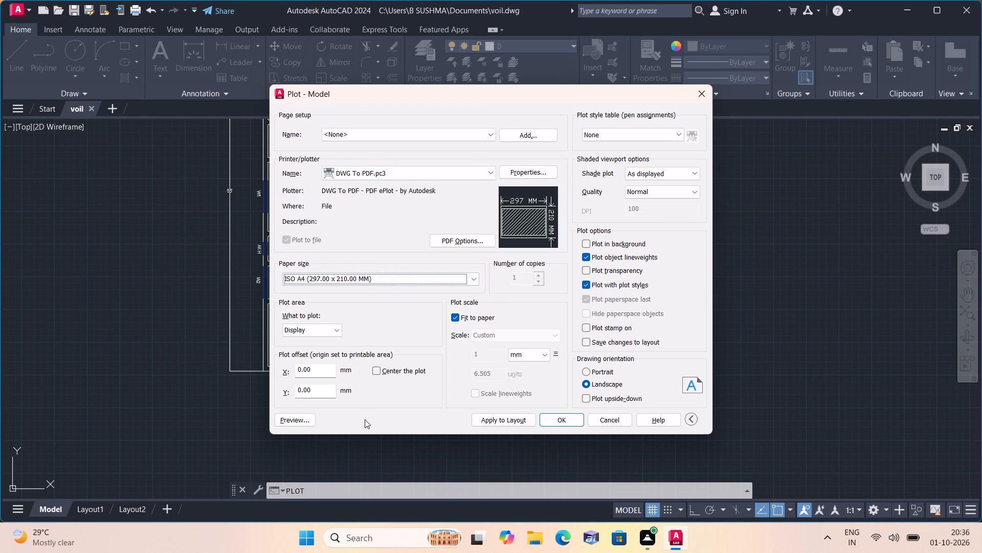
# Set the plot area to a window enclosing the whole floor plan and center the plot on the paper.
pyautogui.click(322, 331)
pyautogui.click(312, 368)
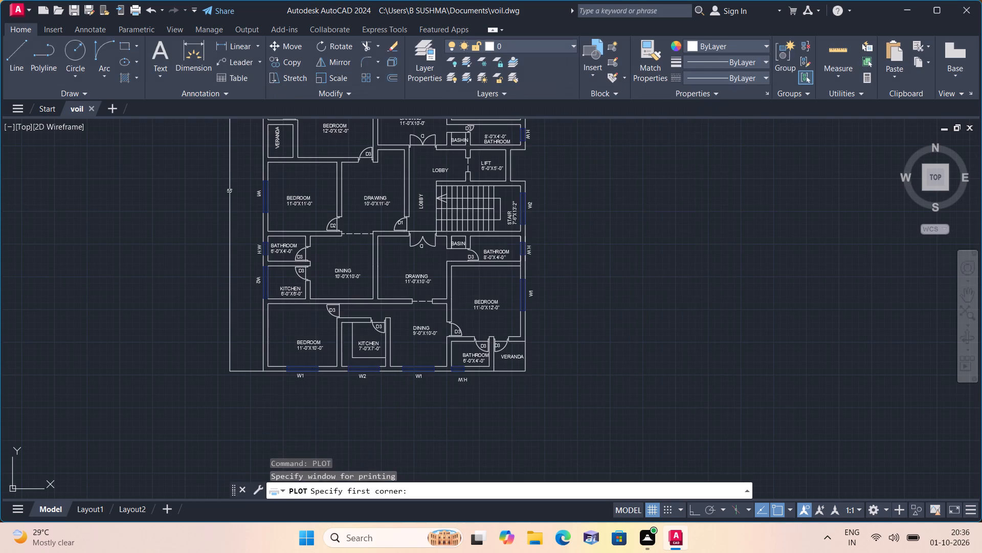
pyautogui.scroll(-4, 294, 322)
pyautogui.click(247, 228)
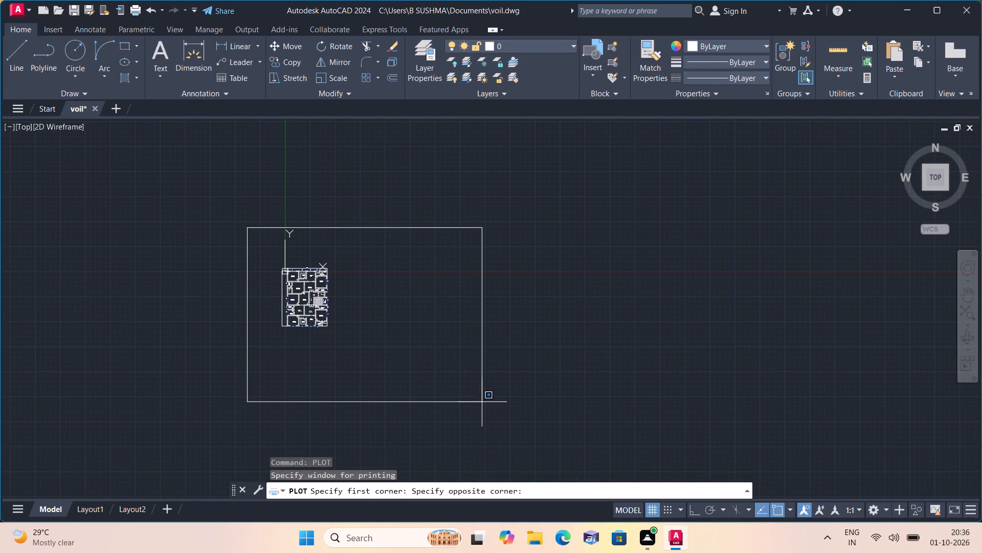
pyautogui.click(482, 401)
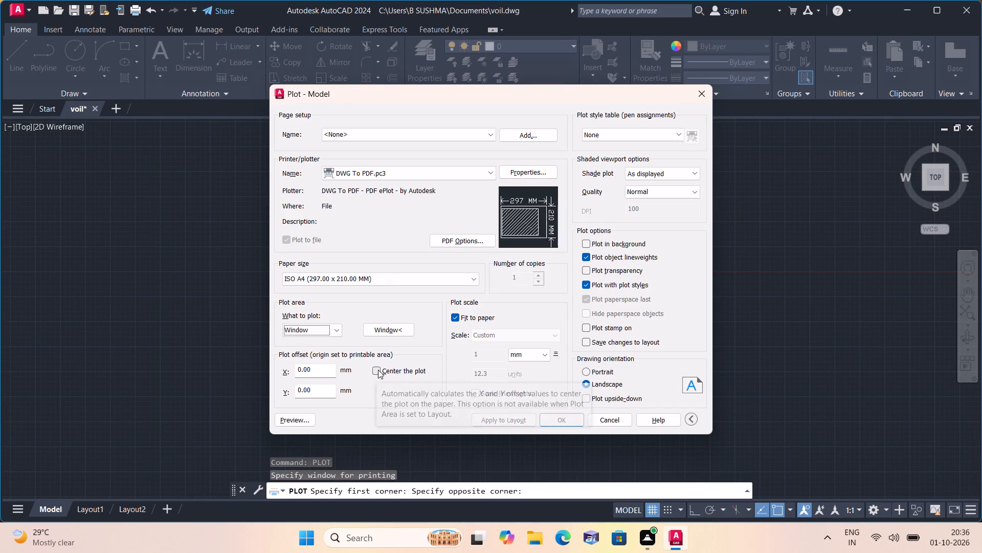
pyautogui.click(378, 369)
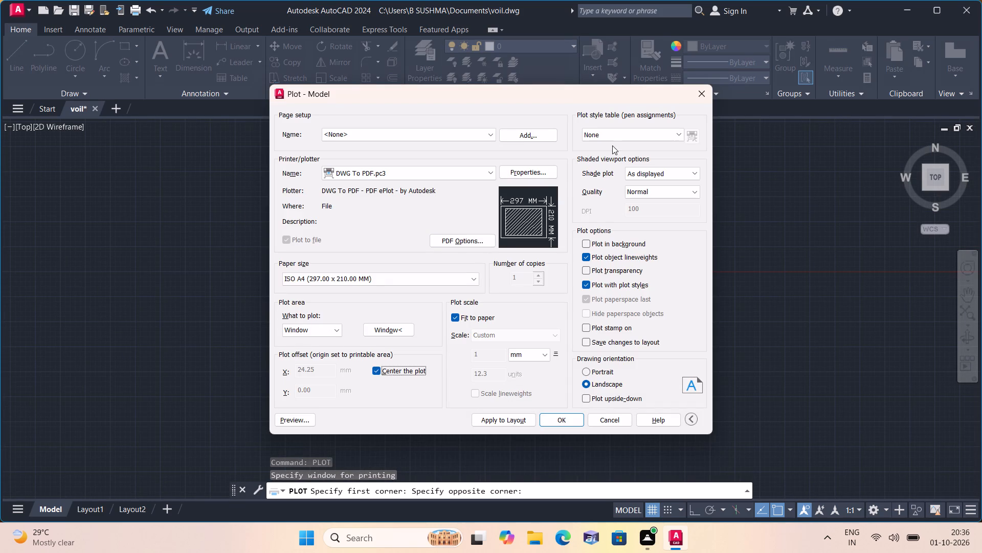
# Assign the acad.ctb plot style table to the plot and to all layouts.
pyautogui.click(619, 132)
pyautogui.click(612, 153)
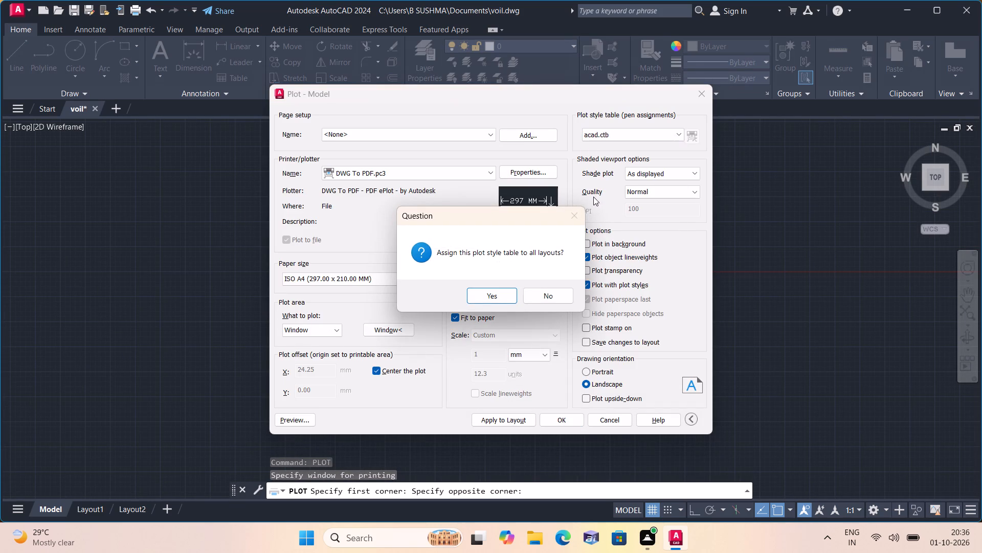
pyautogui.click(500, 299)
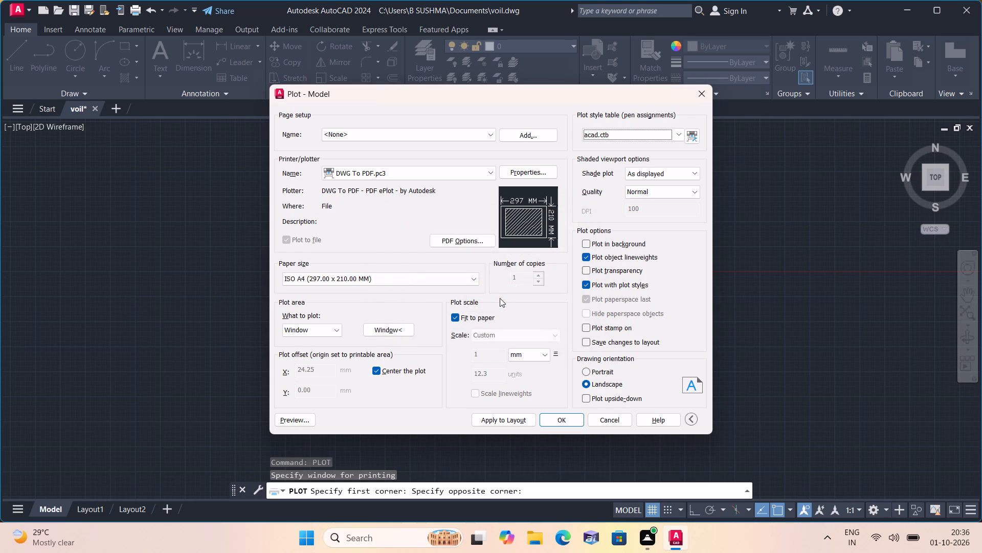
# Preview the plot and examine the floor plan's walls, windows and room labels, then close the preview.
pyautogui.click(296, 417)
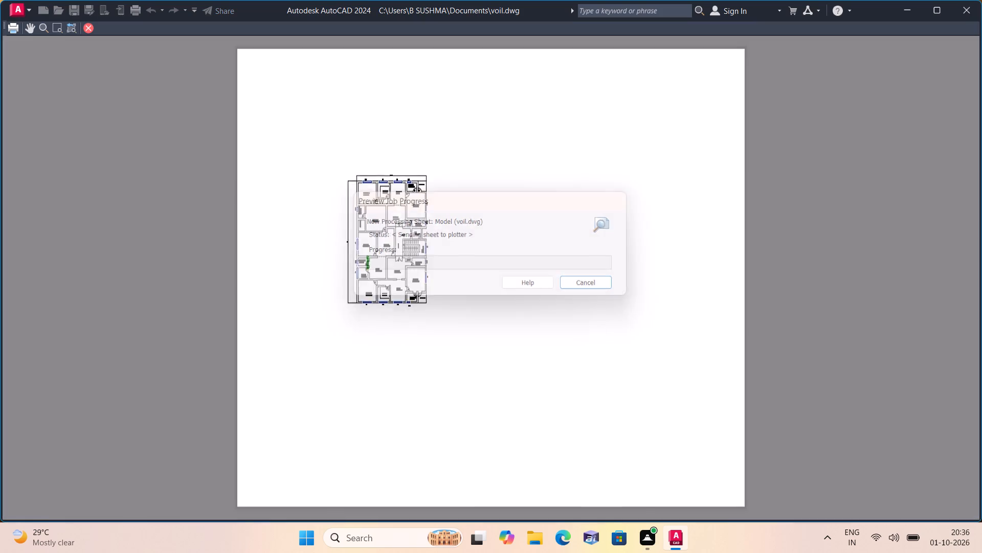
pyautogui.scroll(4, 382, 261)
pyautogui.moveTo(437, 355); pyautogui.dragTo(429, 350, button='middle')
pyautogui.scroll(-1, 437, 355)
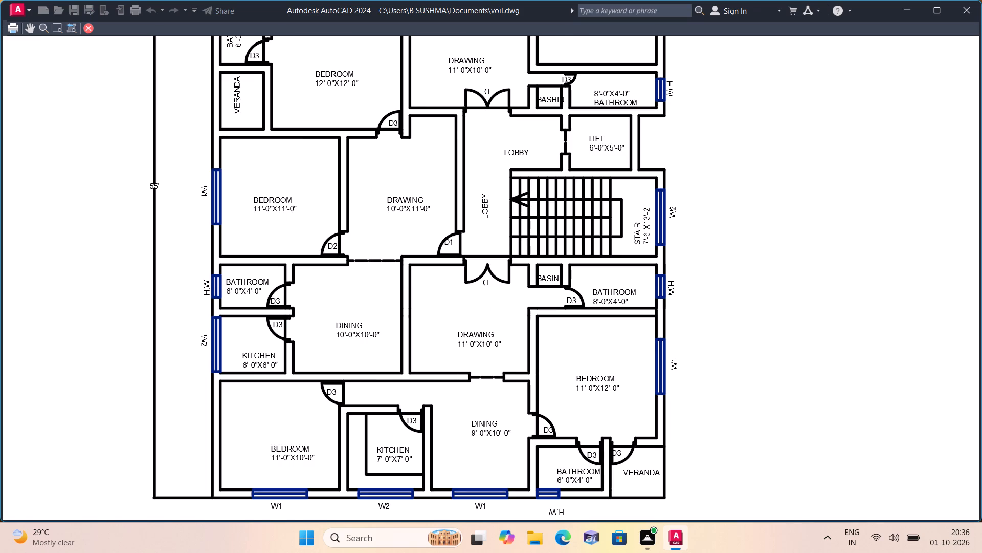
pyautogui.moveTo(429, 350); pyautogui.dragTo(432, 289, button='middle')
pyautogui.scroll(3, 392, 379)
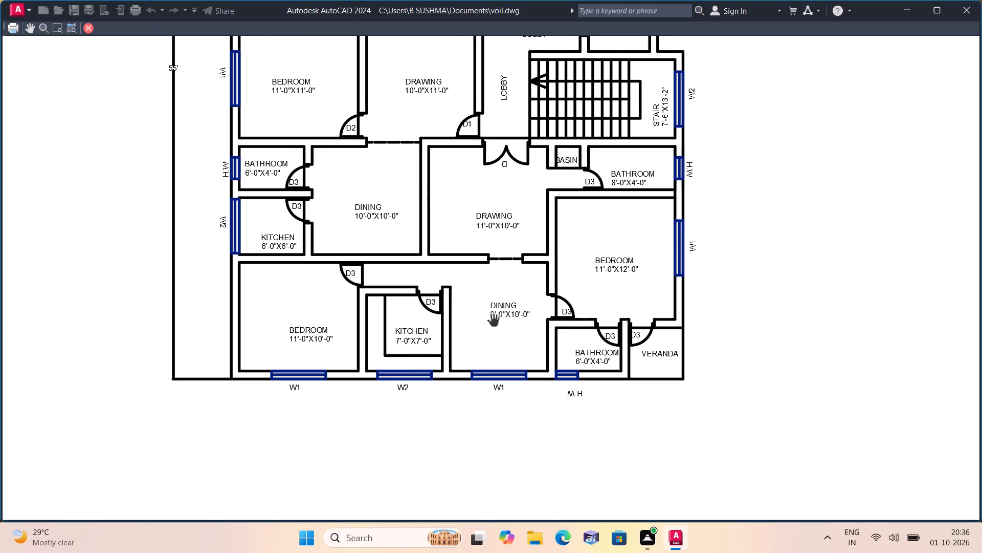
pyautogui.moveTo(493, 321); pyautogui.dragTo(528, 423, button='middle')
pyautogui.scroll(-1, 526, 329)
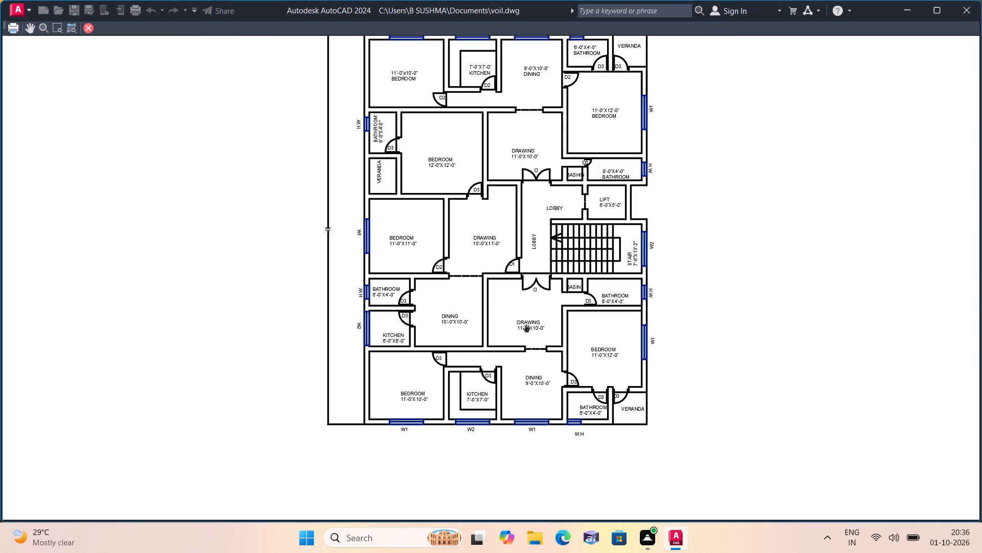
pyautogui.moveTo(482, 295); pyautogui.dragTo(492, 400, button='middle')
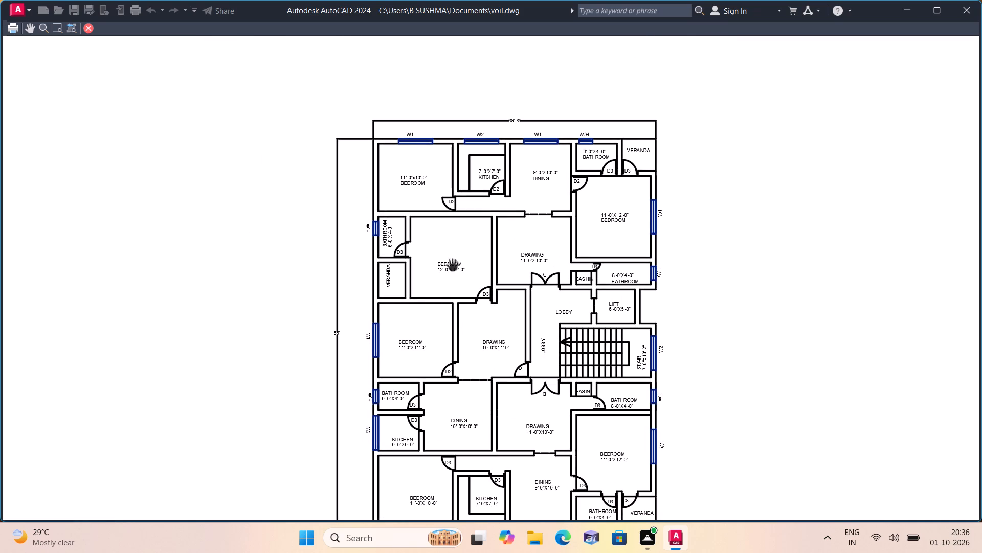
pyautogui.rightClick(787, 217)
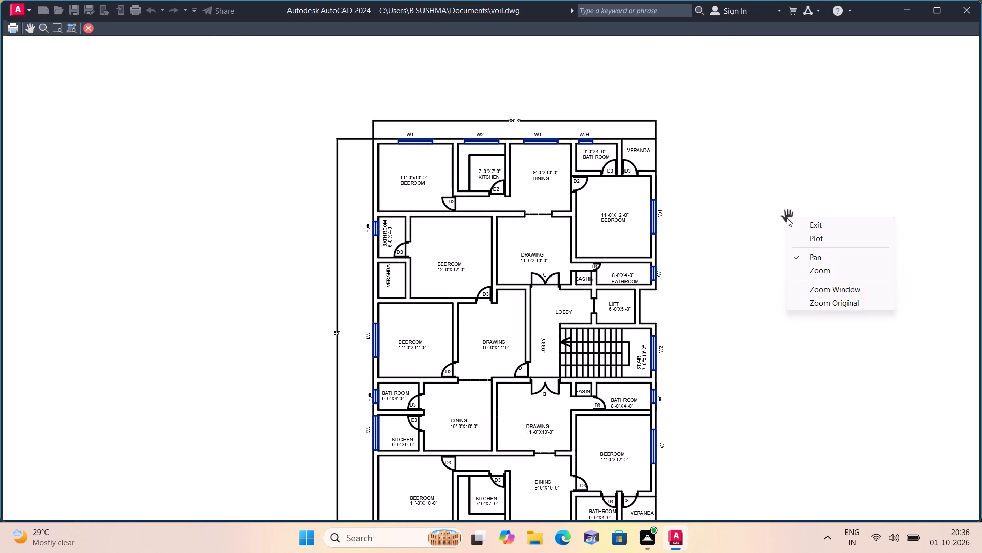
pyautogui.click(813, 223)
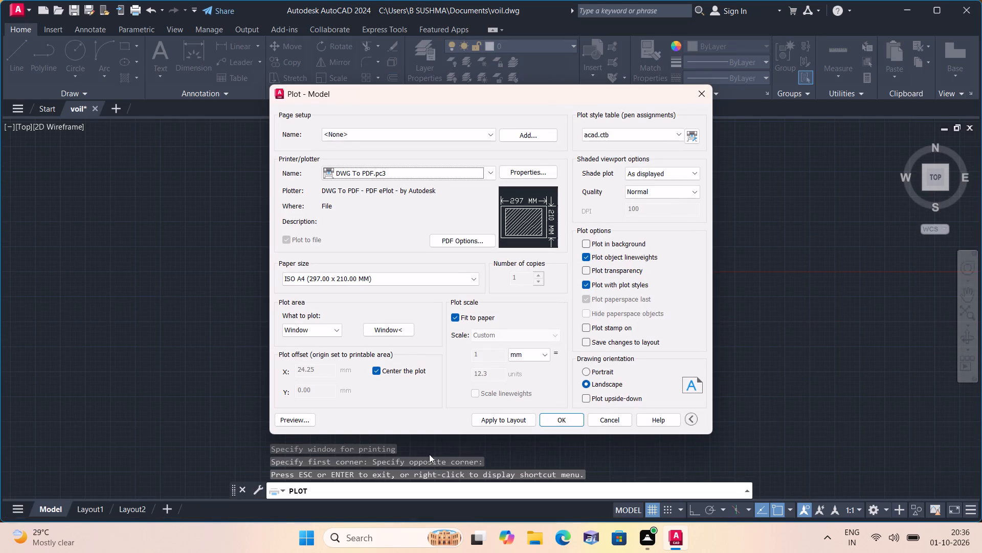
# Apply the plot settings to the layout and plot the drawing to voil-Model.pdf in the Documents folder.
pyautogui.click(492, 418)
pyautogui.click(564, 419)
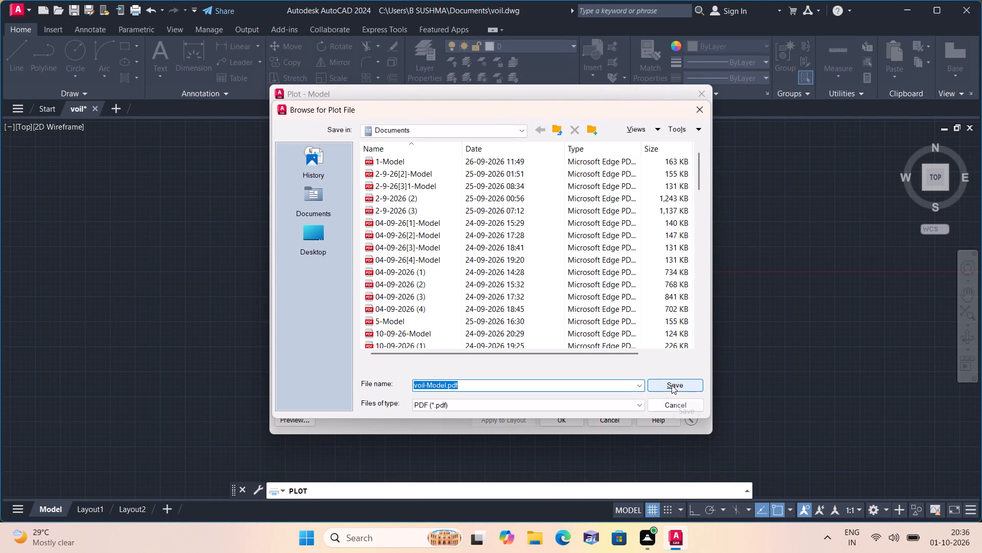
pyautogui.click(672, 385)
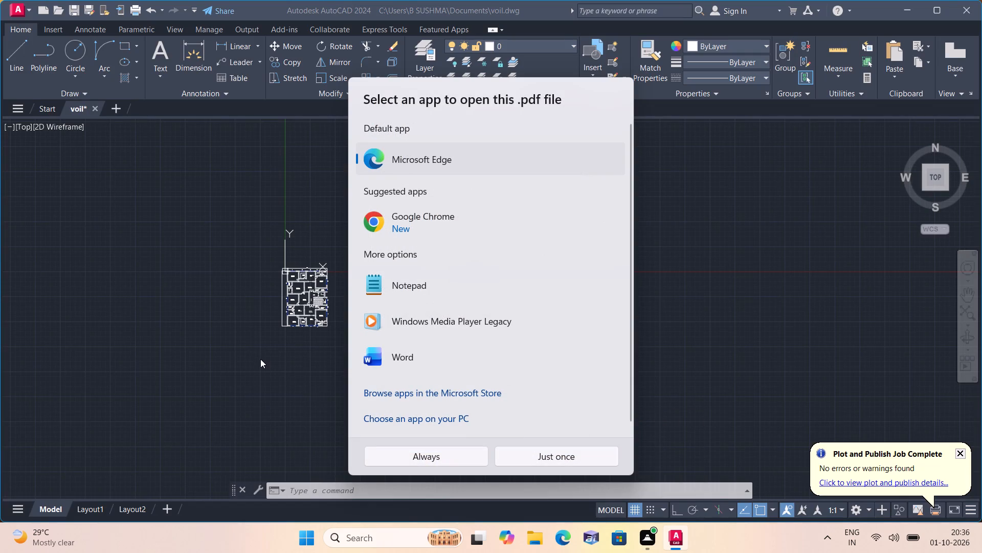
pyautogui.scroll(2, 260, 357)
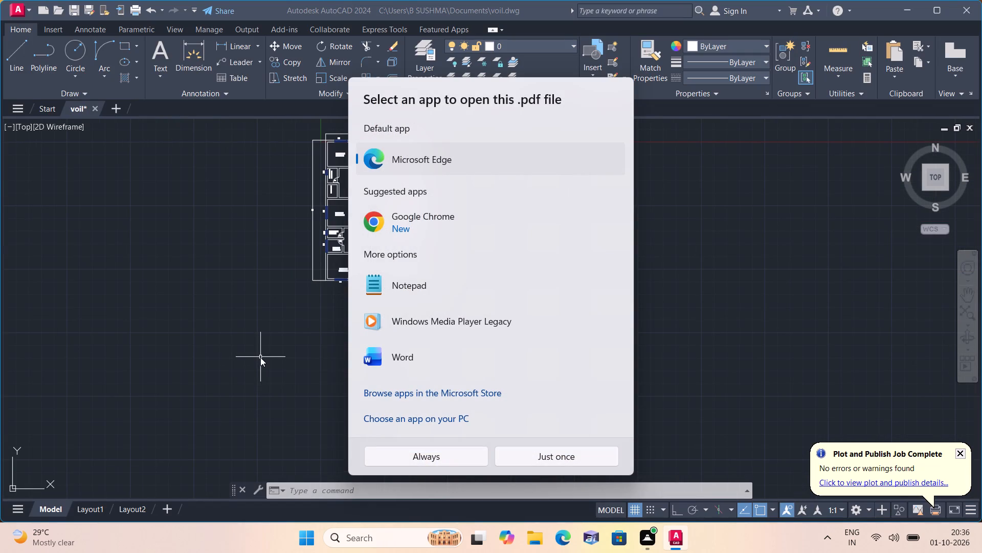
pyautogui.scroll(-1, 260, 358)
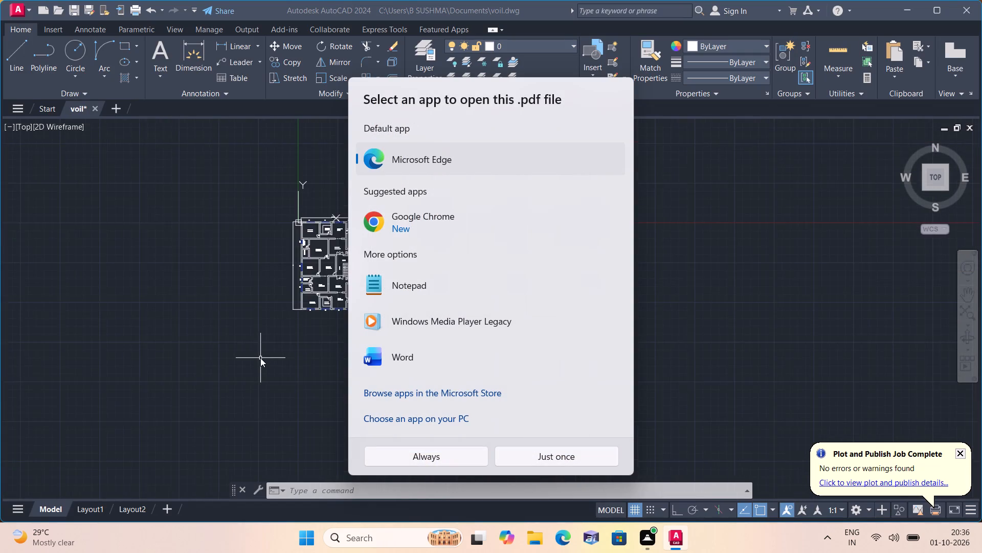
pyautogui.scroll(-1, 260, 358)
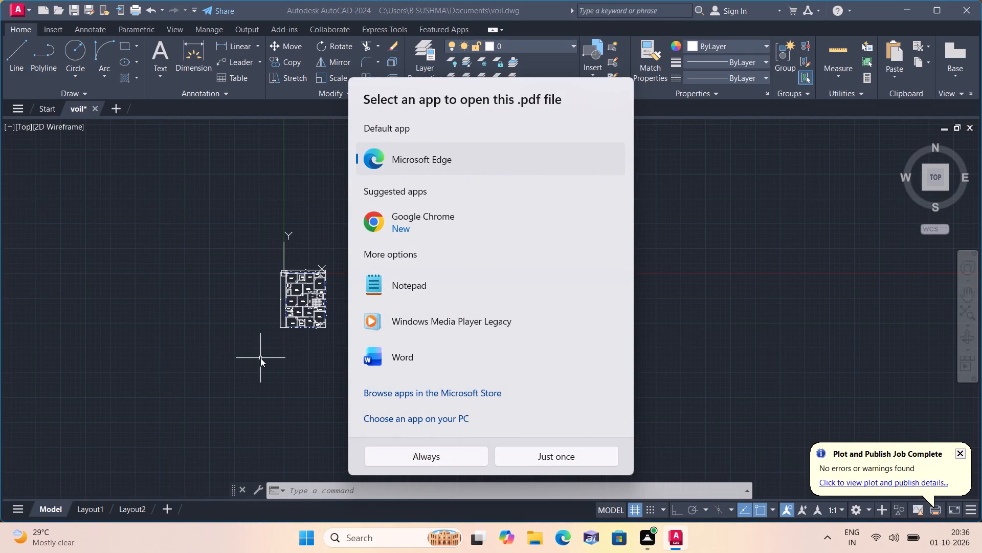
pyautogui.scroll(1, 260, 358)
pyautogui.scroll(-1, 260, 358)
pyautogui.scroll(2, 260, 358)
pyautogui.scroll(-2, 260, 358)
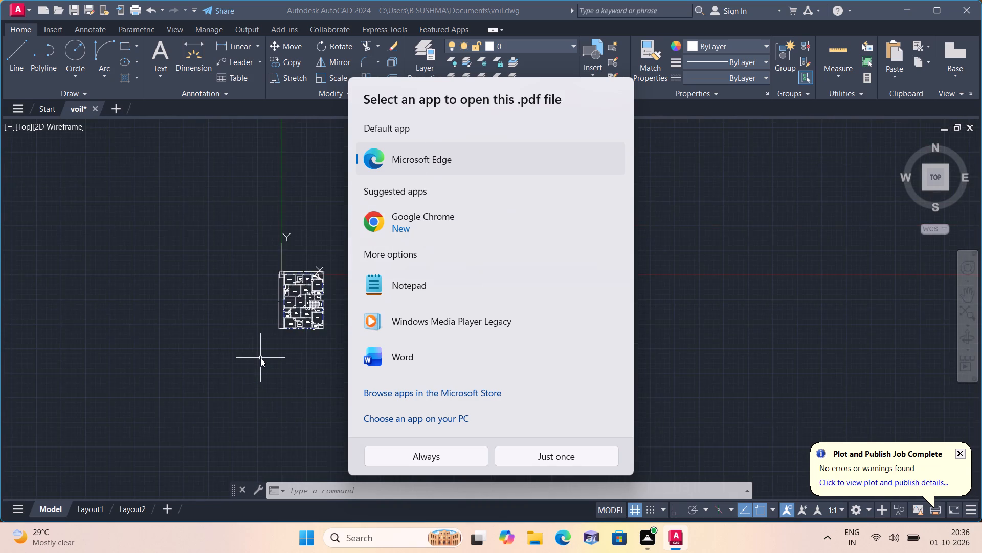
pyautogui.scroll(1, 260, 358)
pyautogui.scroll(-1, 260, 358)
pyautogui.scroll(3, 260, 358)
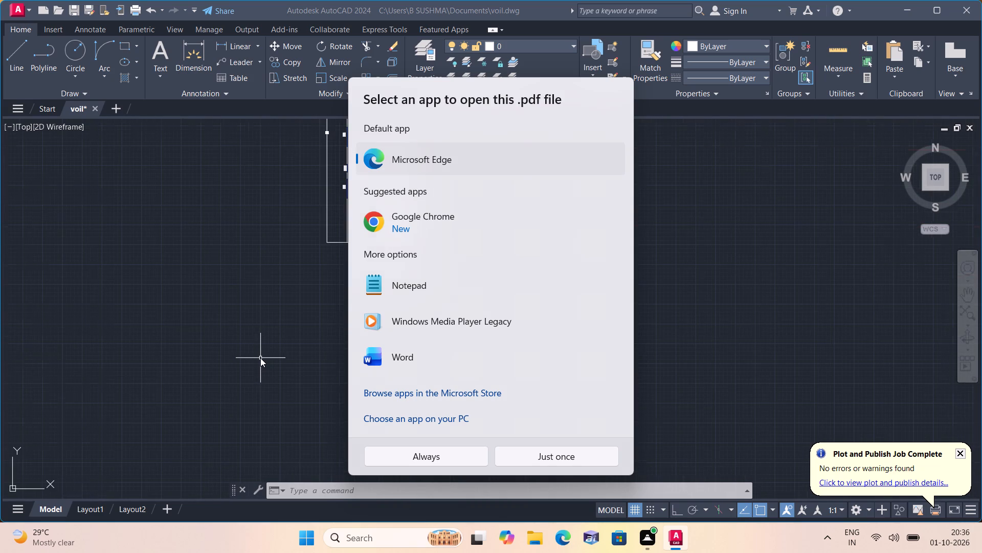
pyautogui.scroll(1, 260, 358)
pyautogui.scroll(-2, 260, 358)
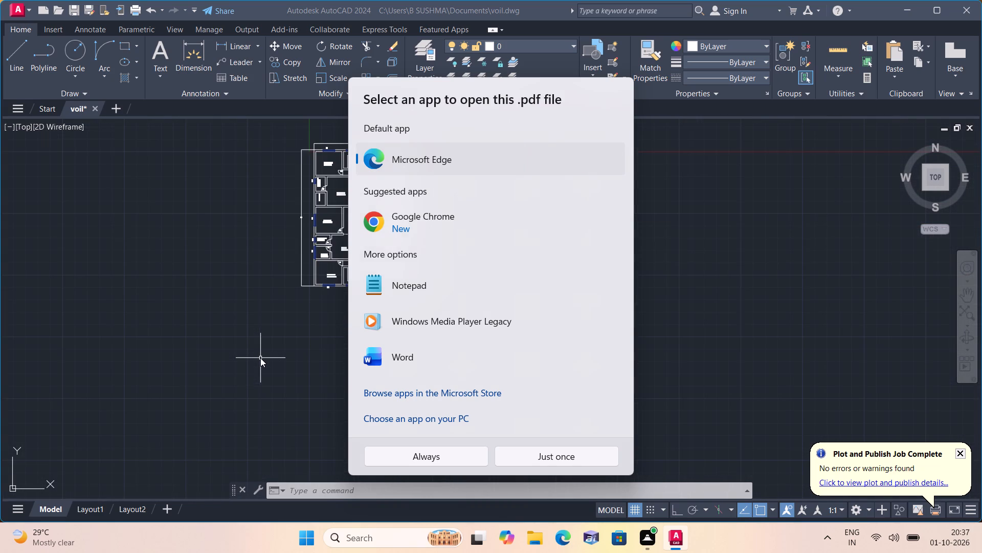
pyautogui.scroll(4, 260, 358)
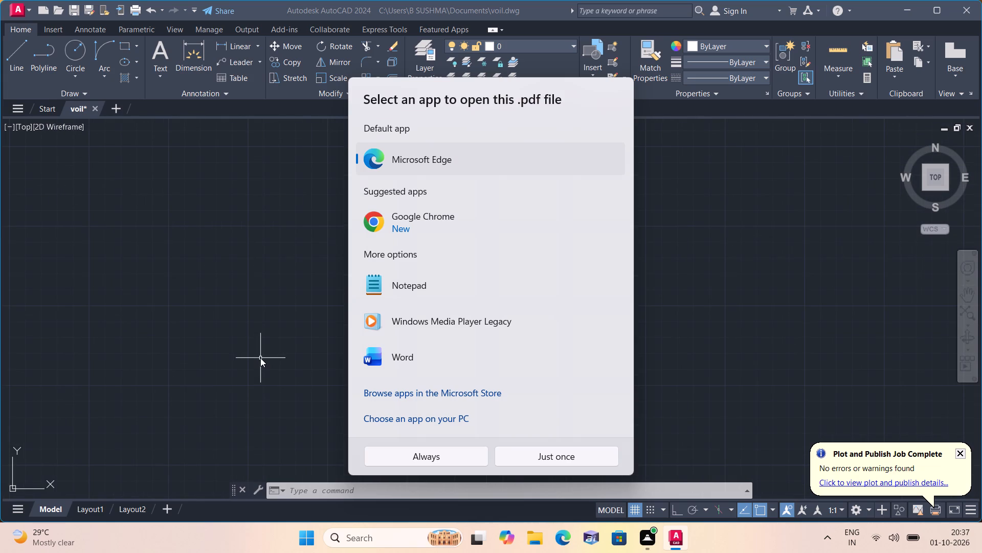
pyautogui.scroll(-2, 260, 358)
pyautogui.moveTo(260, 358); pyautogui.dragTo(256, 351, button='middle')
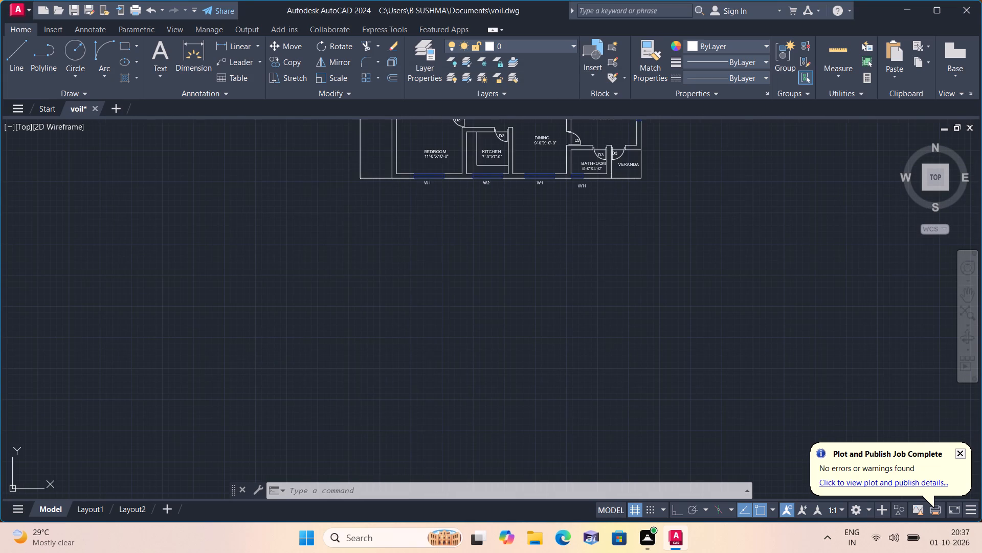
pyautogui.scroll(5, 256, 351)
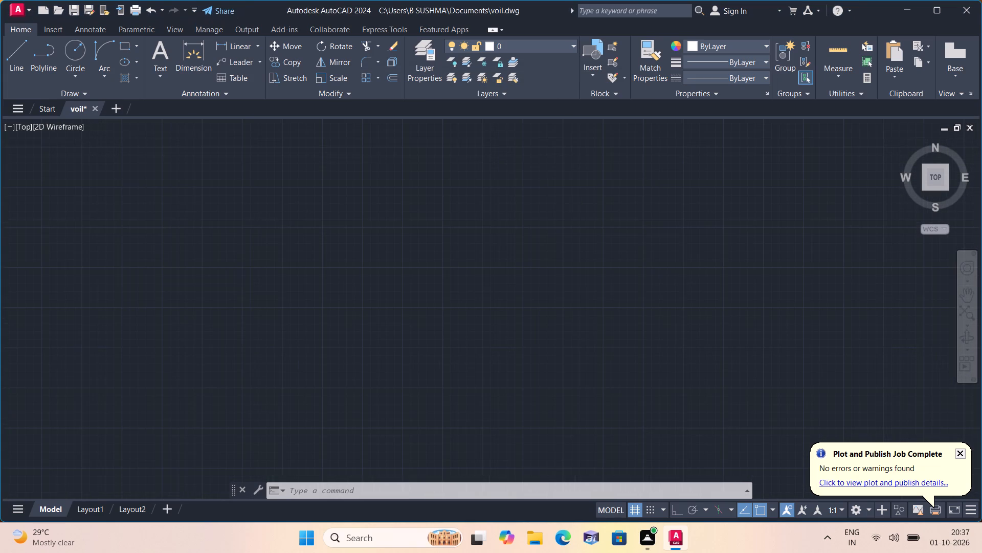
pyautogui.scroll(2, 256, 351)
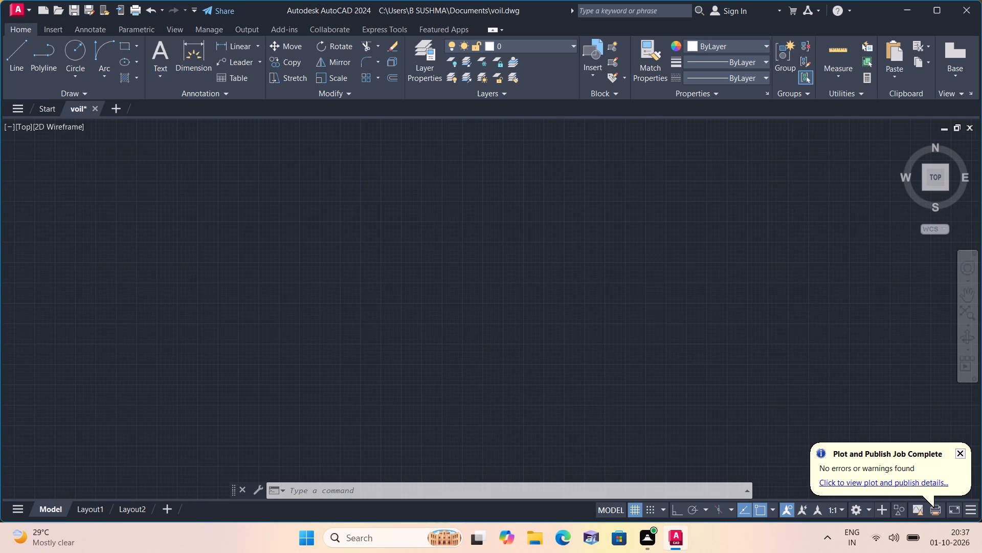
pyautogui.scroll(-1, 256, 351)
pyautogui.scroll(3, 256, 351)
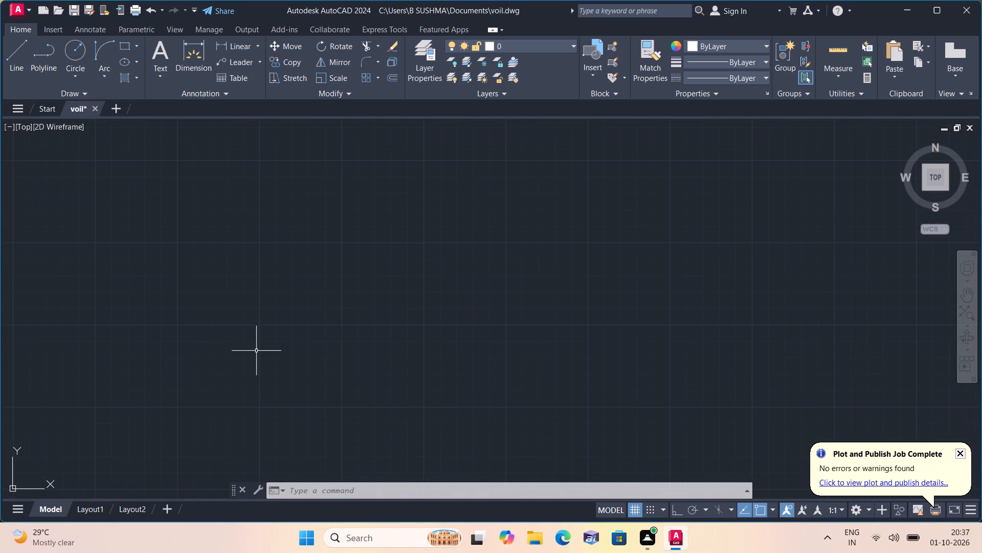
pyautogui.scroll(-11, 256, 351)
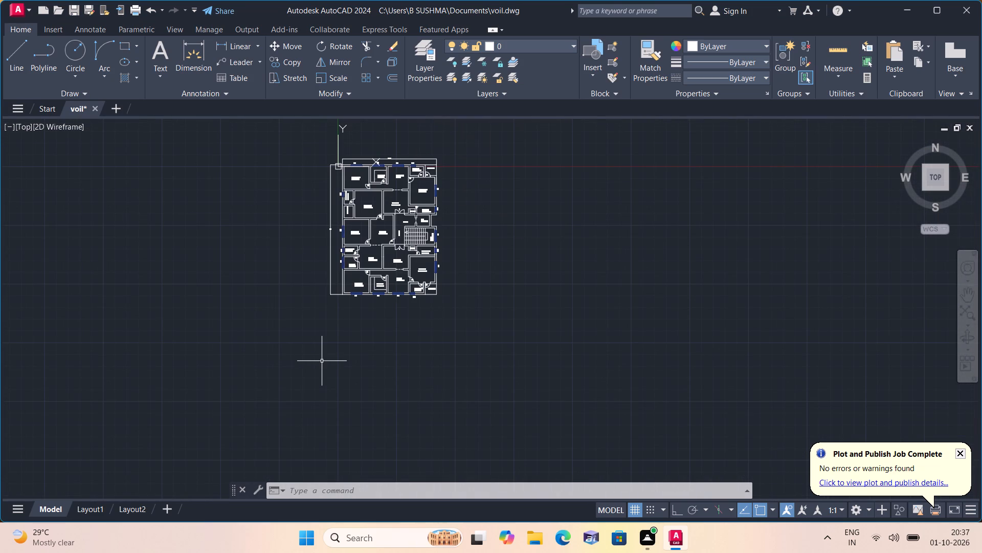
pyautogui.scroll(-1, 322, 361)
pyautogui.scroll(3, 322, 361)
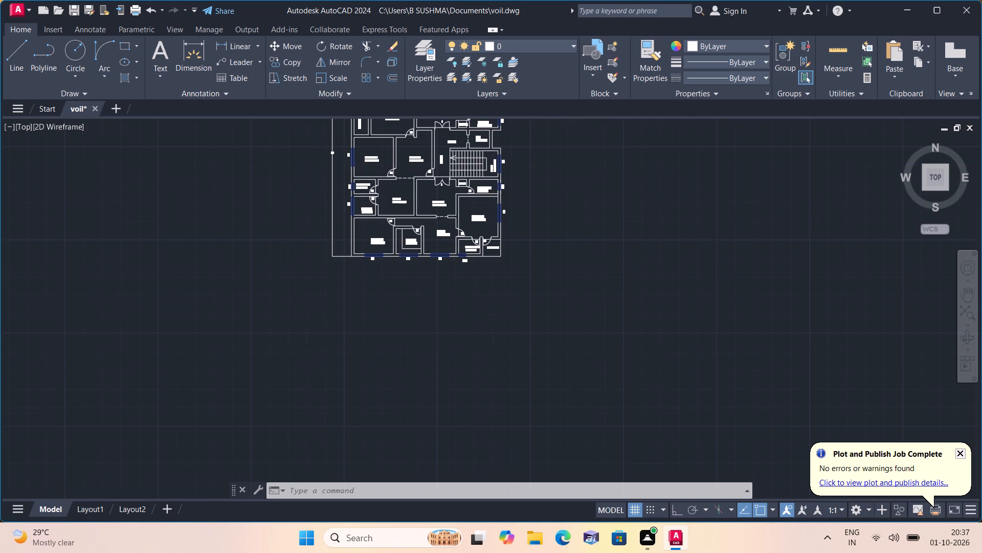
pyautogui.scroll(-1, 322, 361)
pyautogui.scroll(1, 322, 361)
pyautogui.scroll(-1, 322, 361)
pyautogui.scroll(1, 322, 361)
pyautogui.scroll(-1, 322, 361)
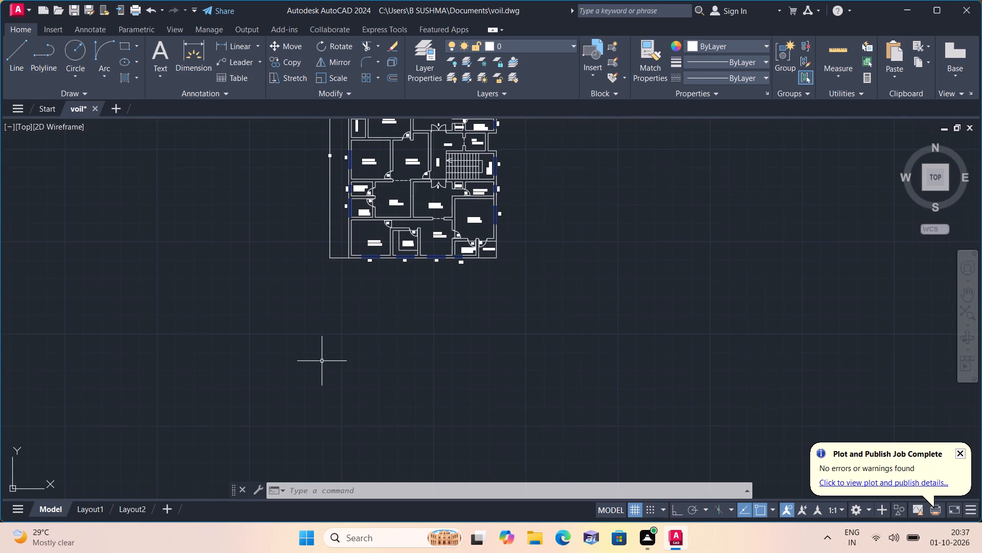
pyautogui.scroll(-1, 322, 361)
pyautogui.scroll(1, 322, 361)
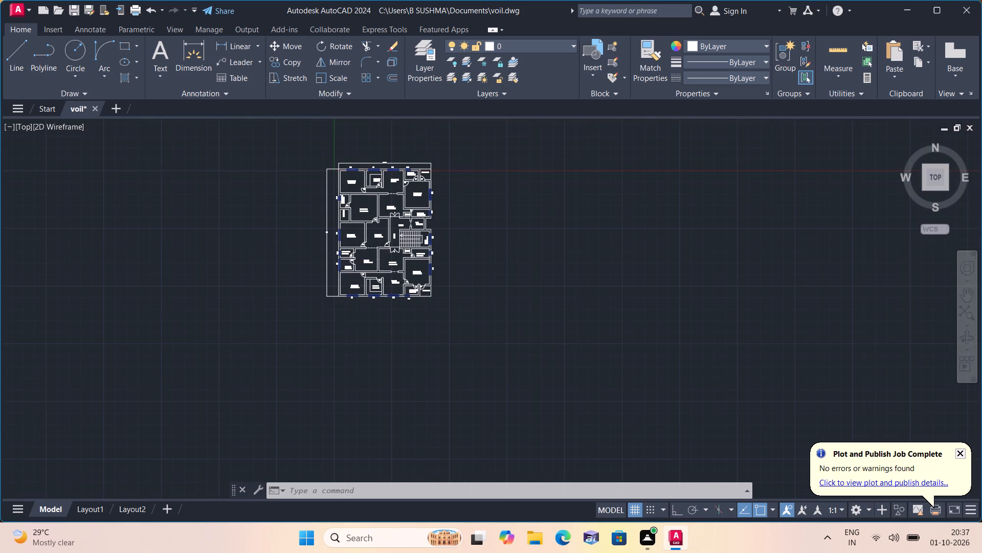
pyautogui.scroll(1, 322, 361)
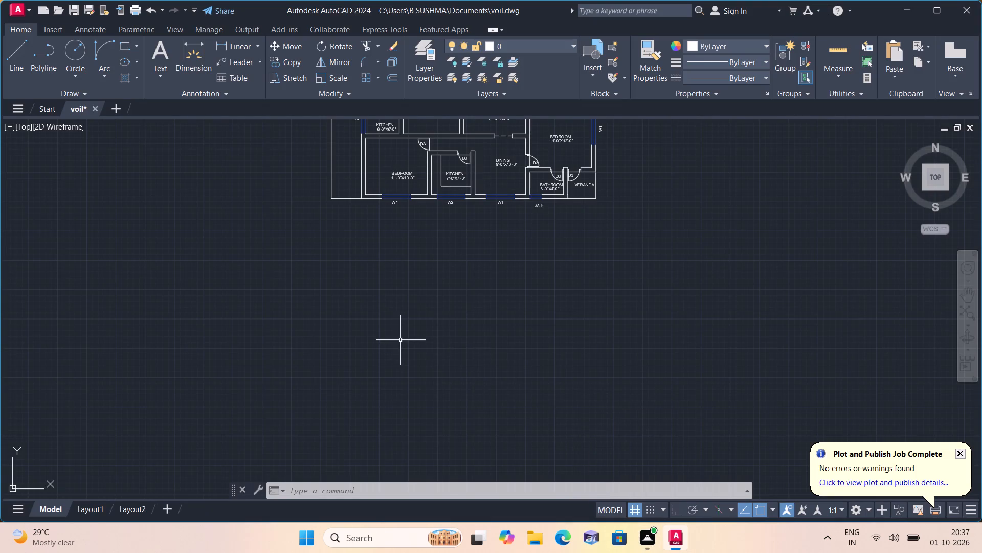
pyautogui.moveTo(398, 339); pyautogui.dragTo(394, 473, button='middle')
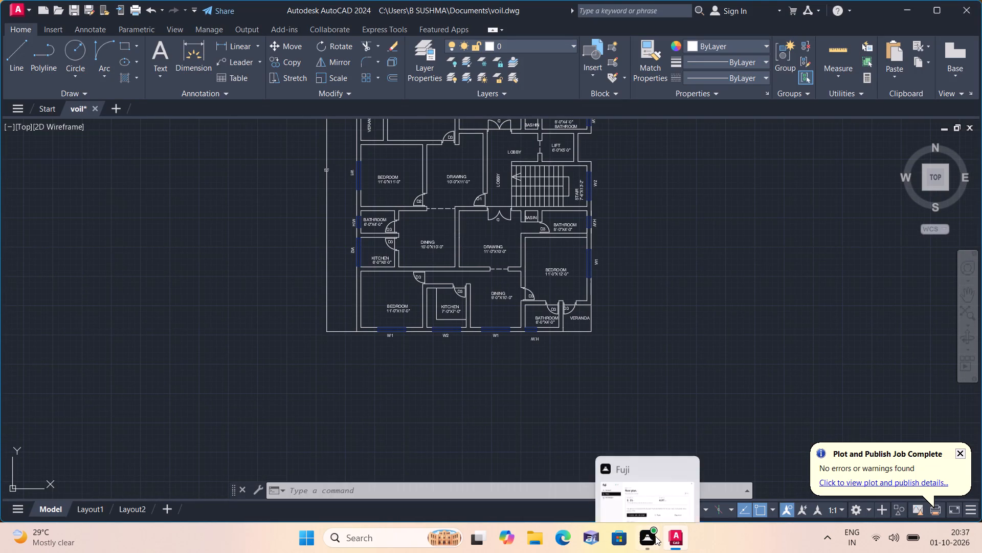